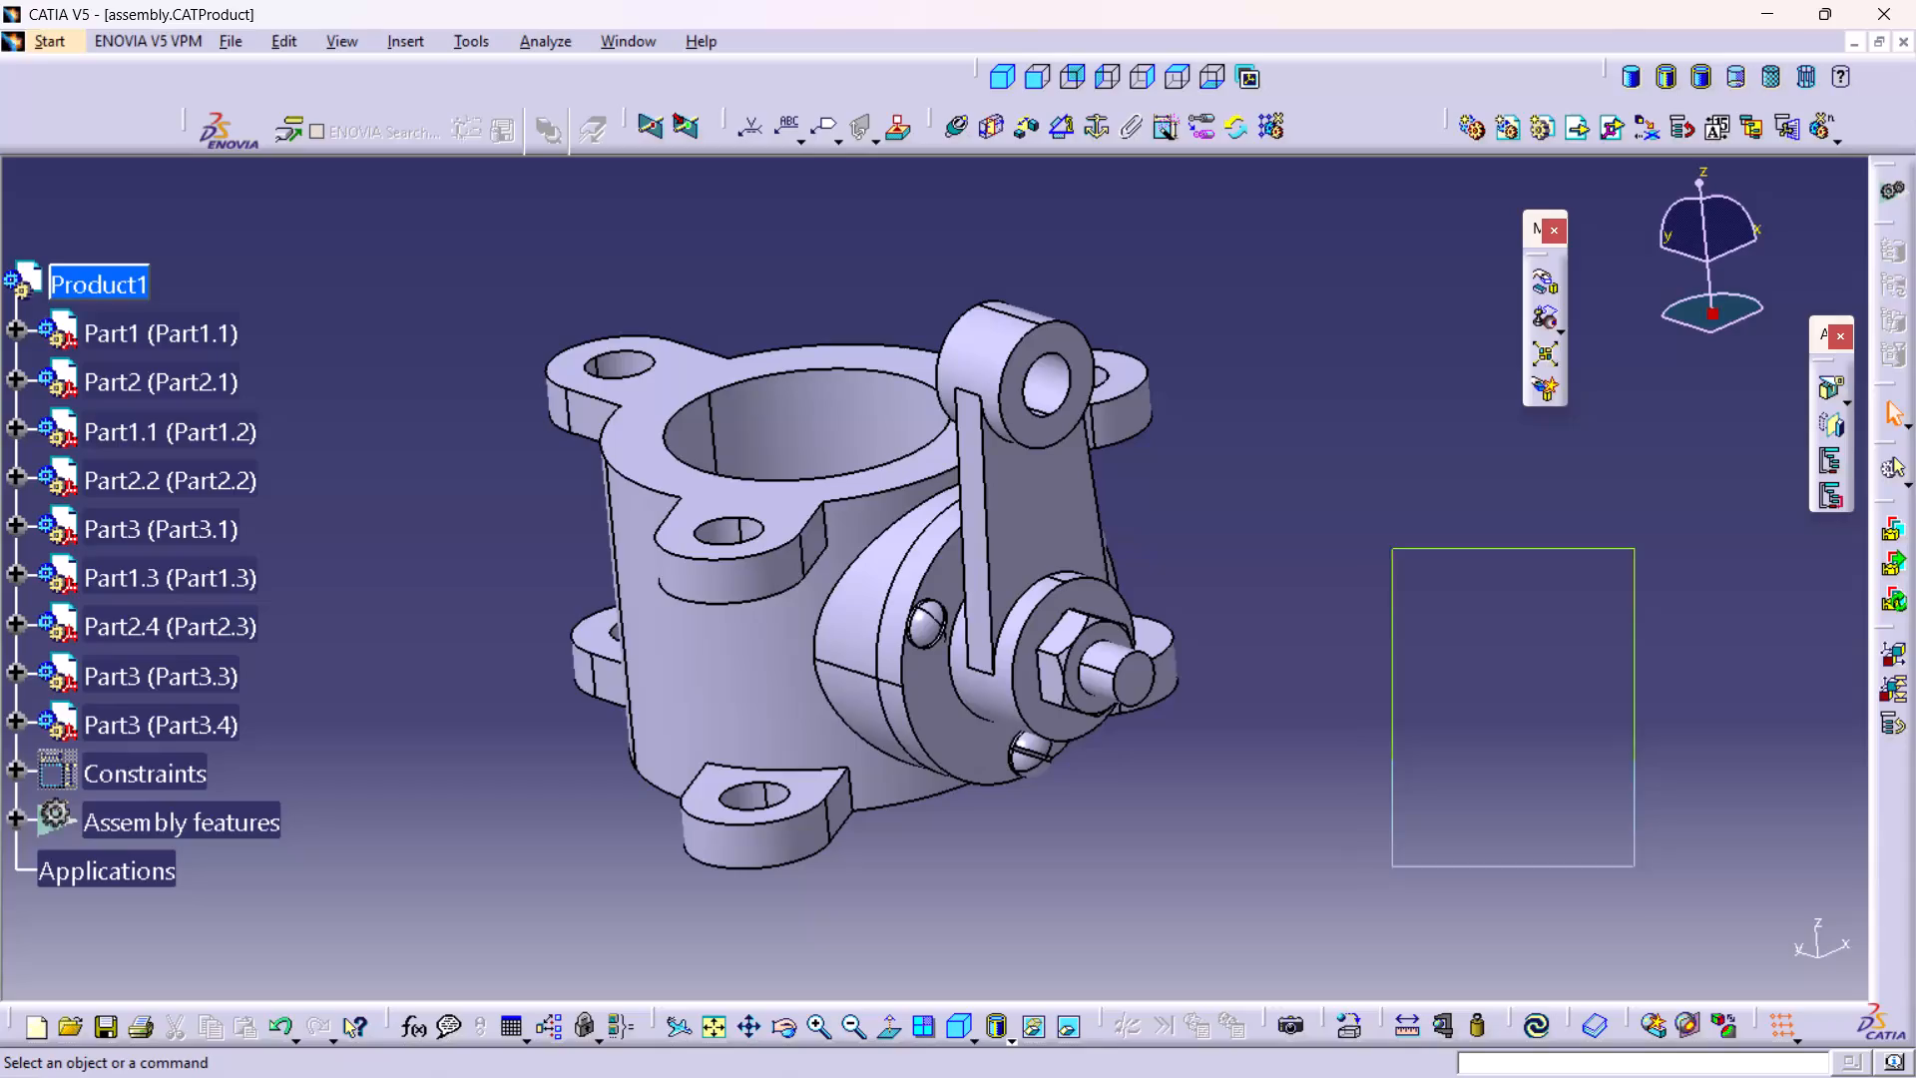
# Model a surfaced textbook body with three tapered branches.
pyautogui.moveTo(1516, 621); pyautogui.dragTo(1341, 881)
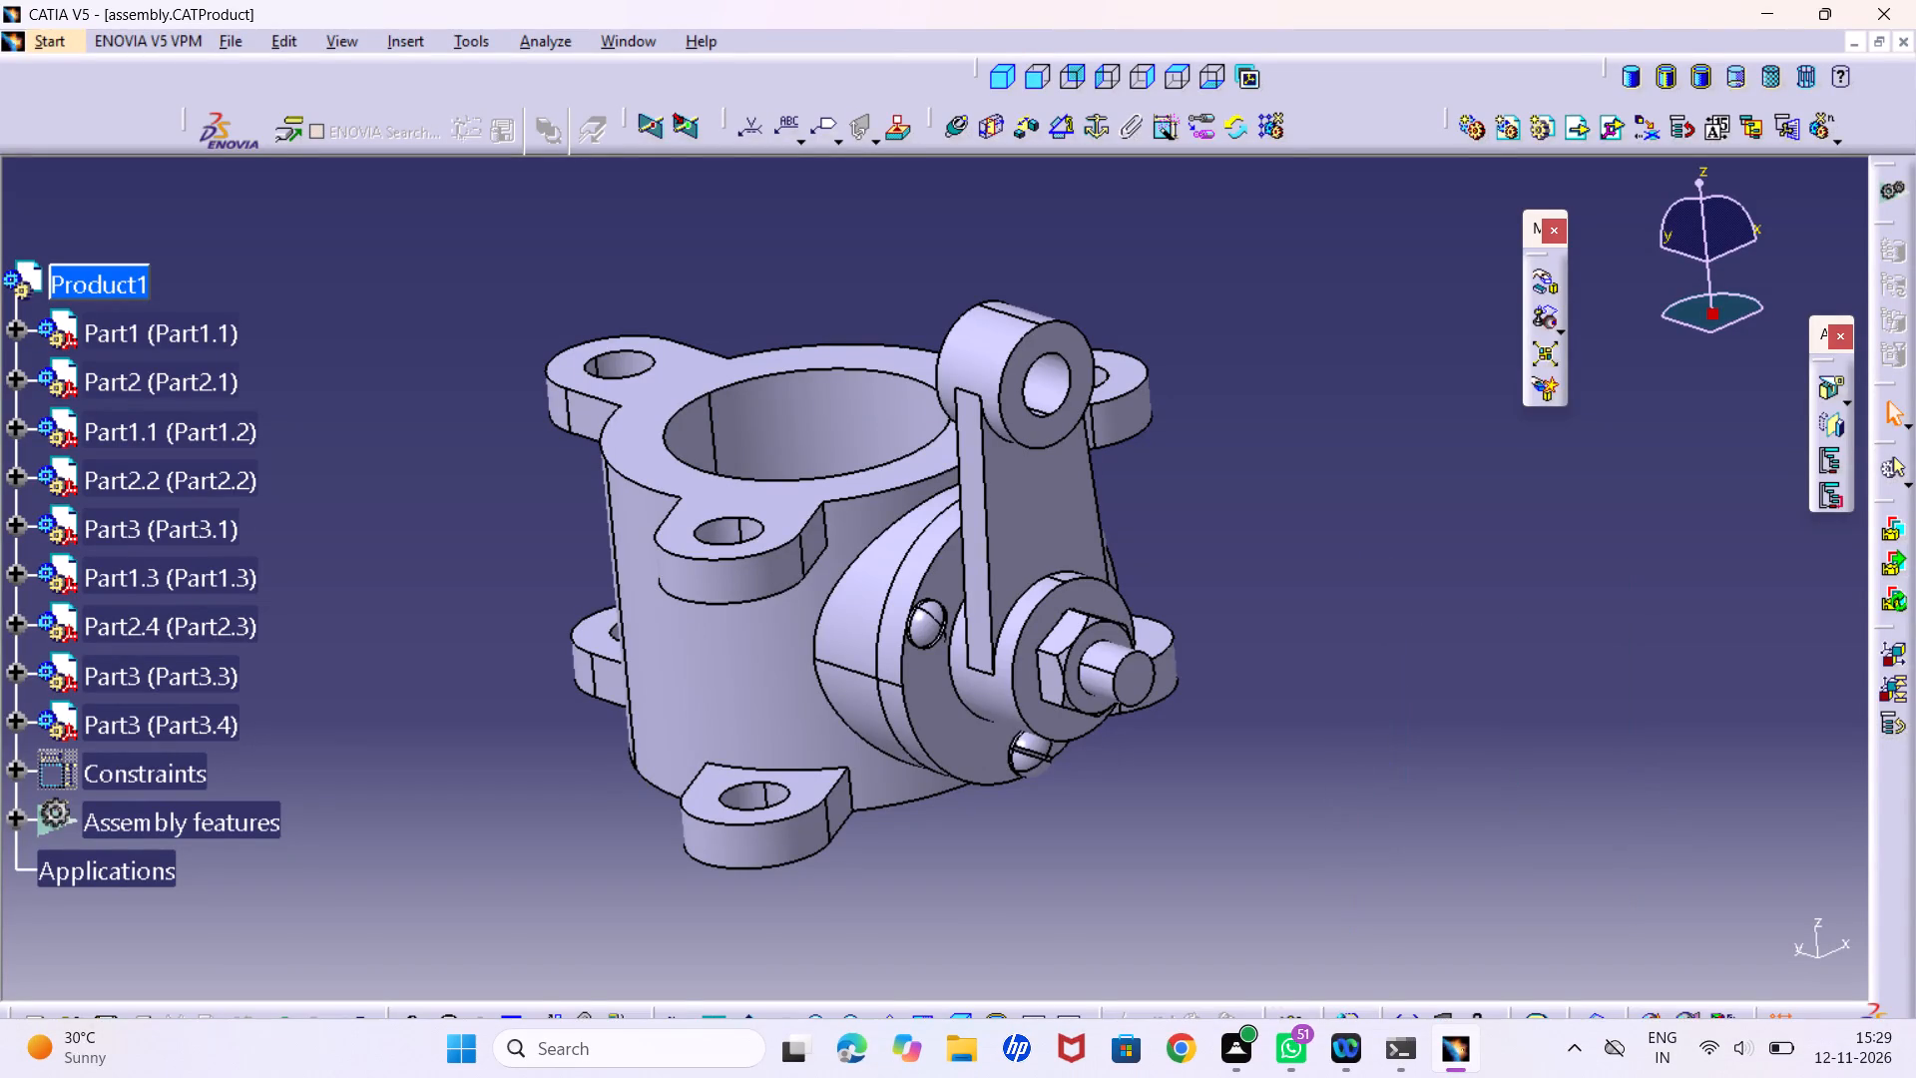
# Close the open assembly, shaft and retainer documents.
pyautogui.click(1901, 36)
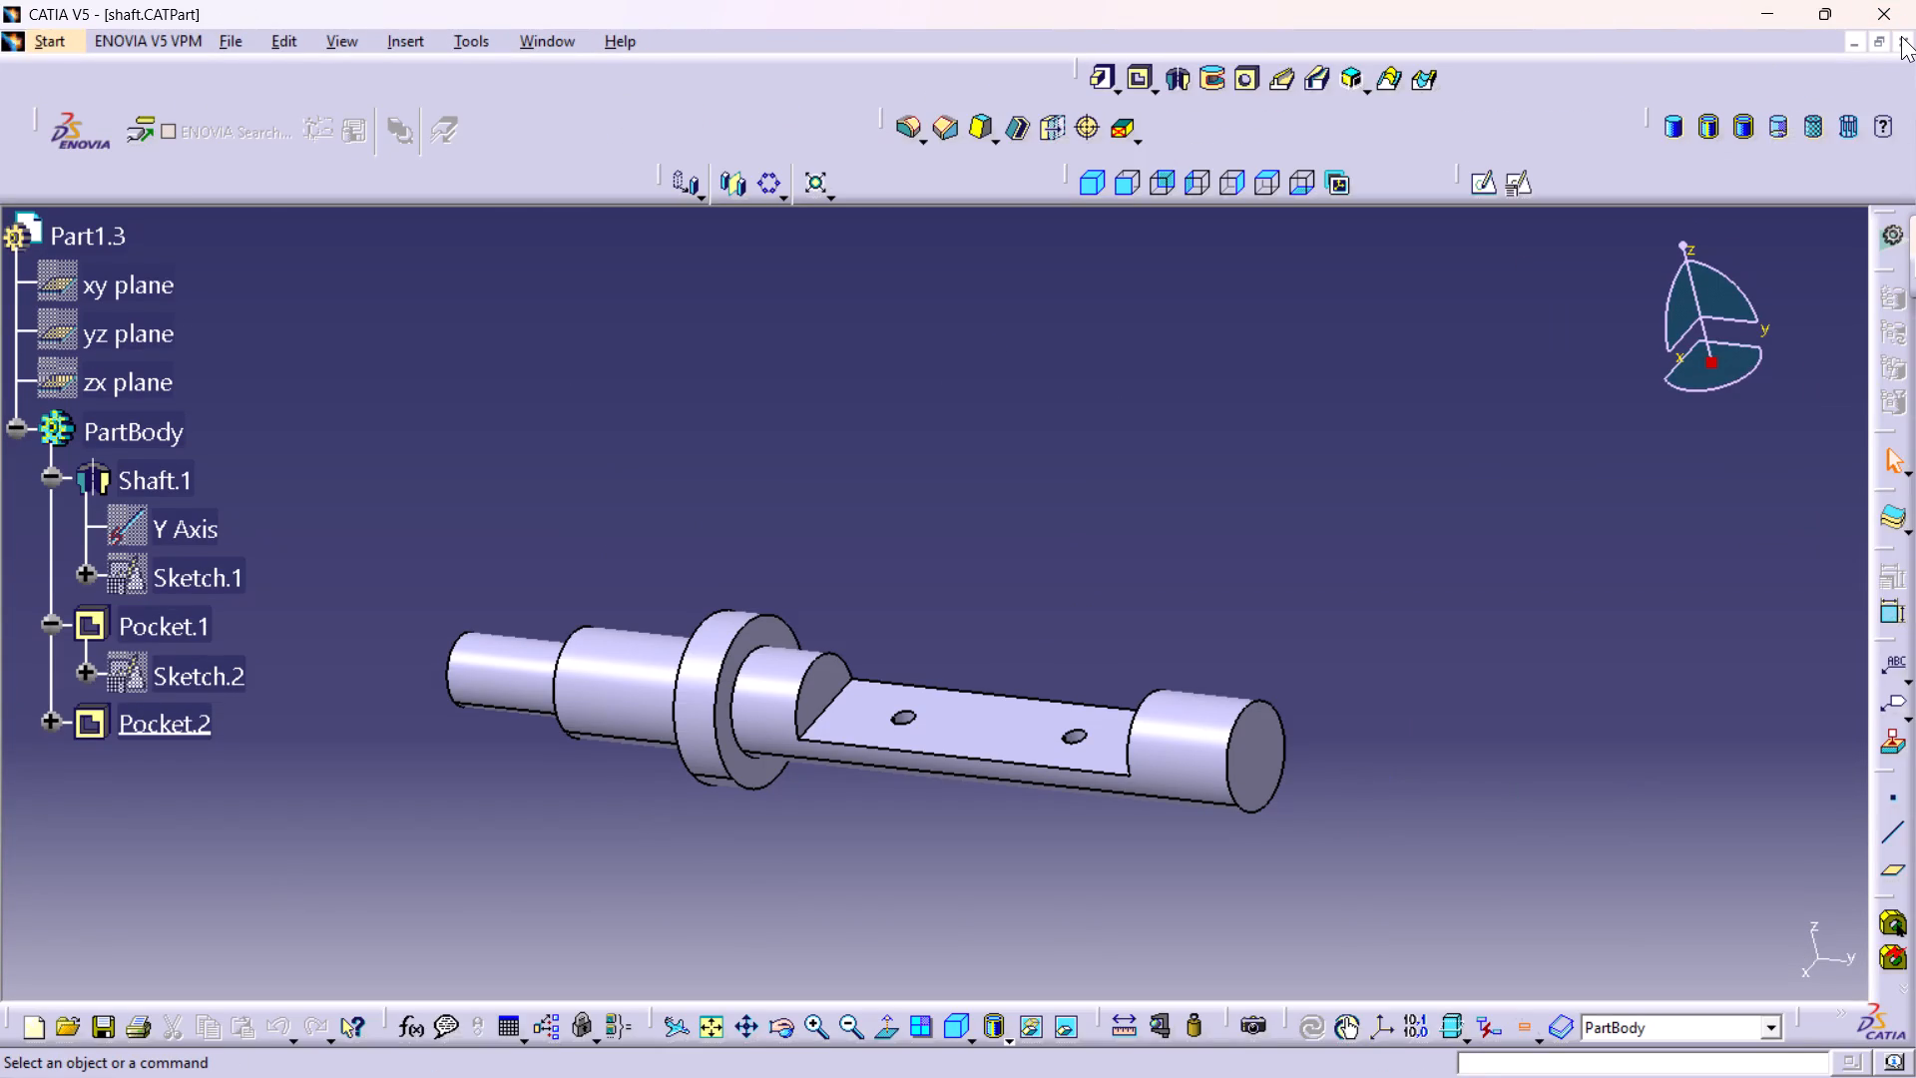
pyautogui.click(1901, 36)
pyautogui.click(1901, 36)
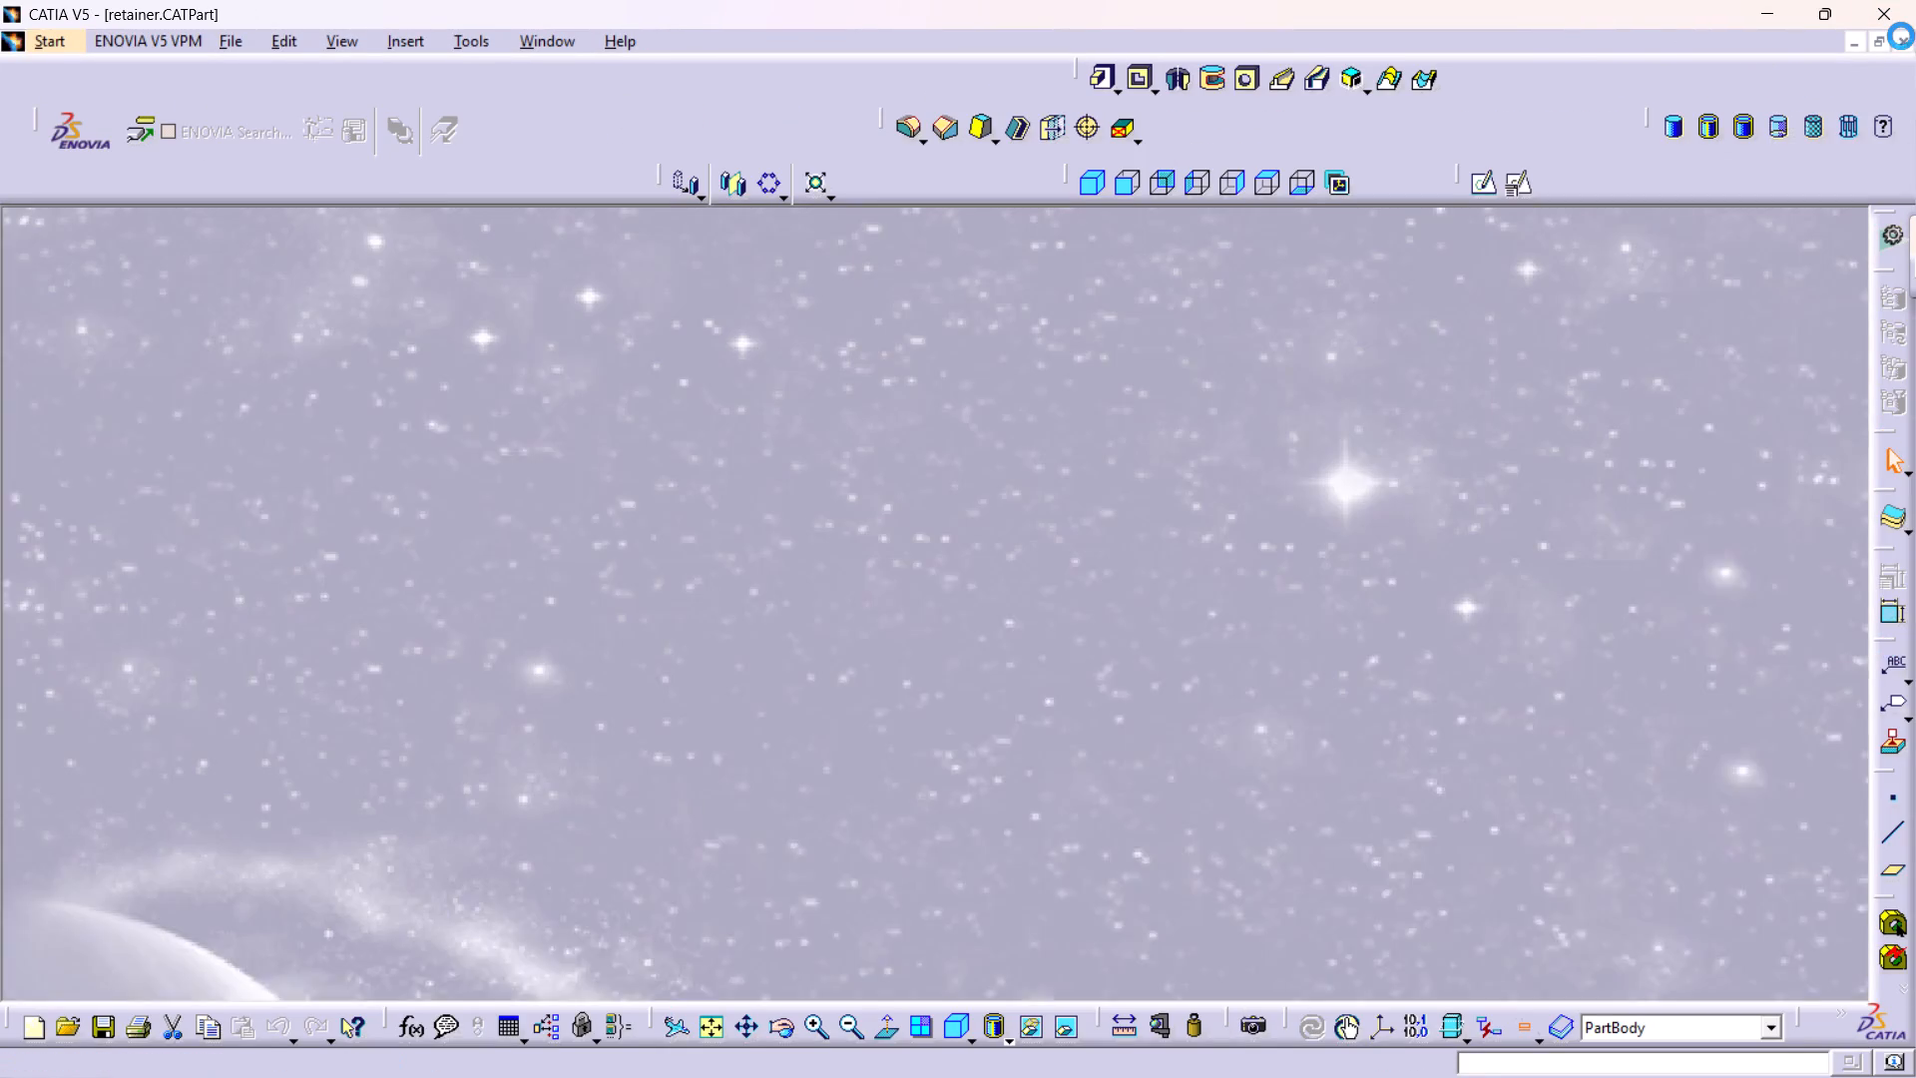
# Create a new part in the Wireframe and Surface Design workbench, keeping the name Part1 and hybrid design enabled.
pyautogui.click(4, 37)
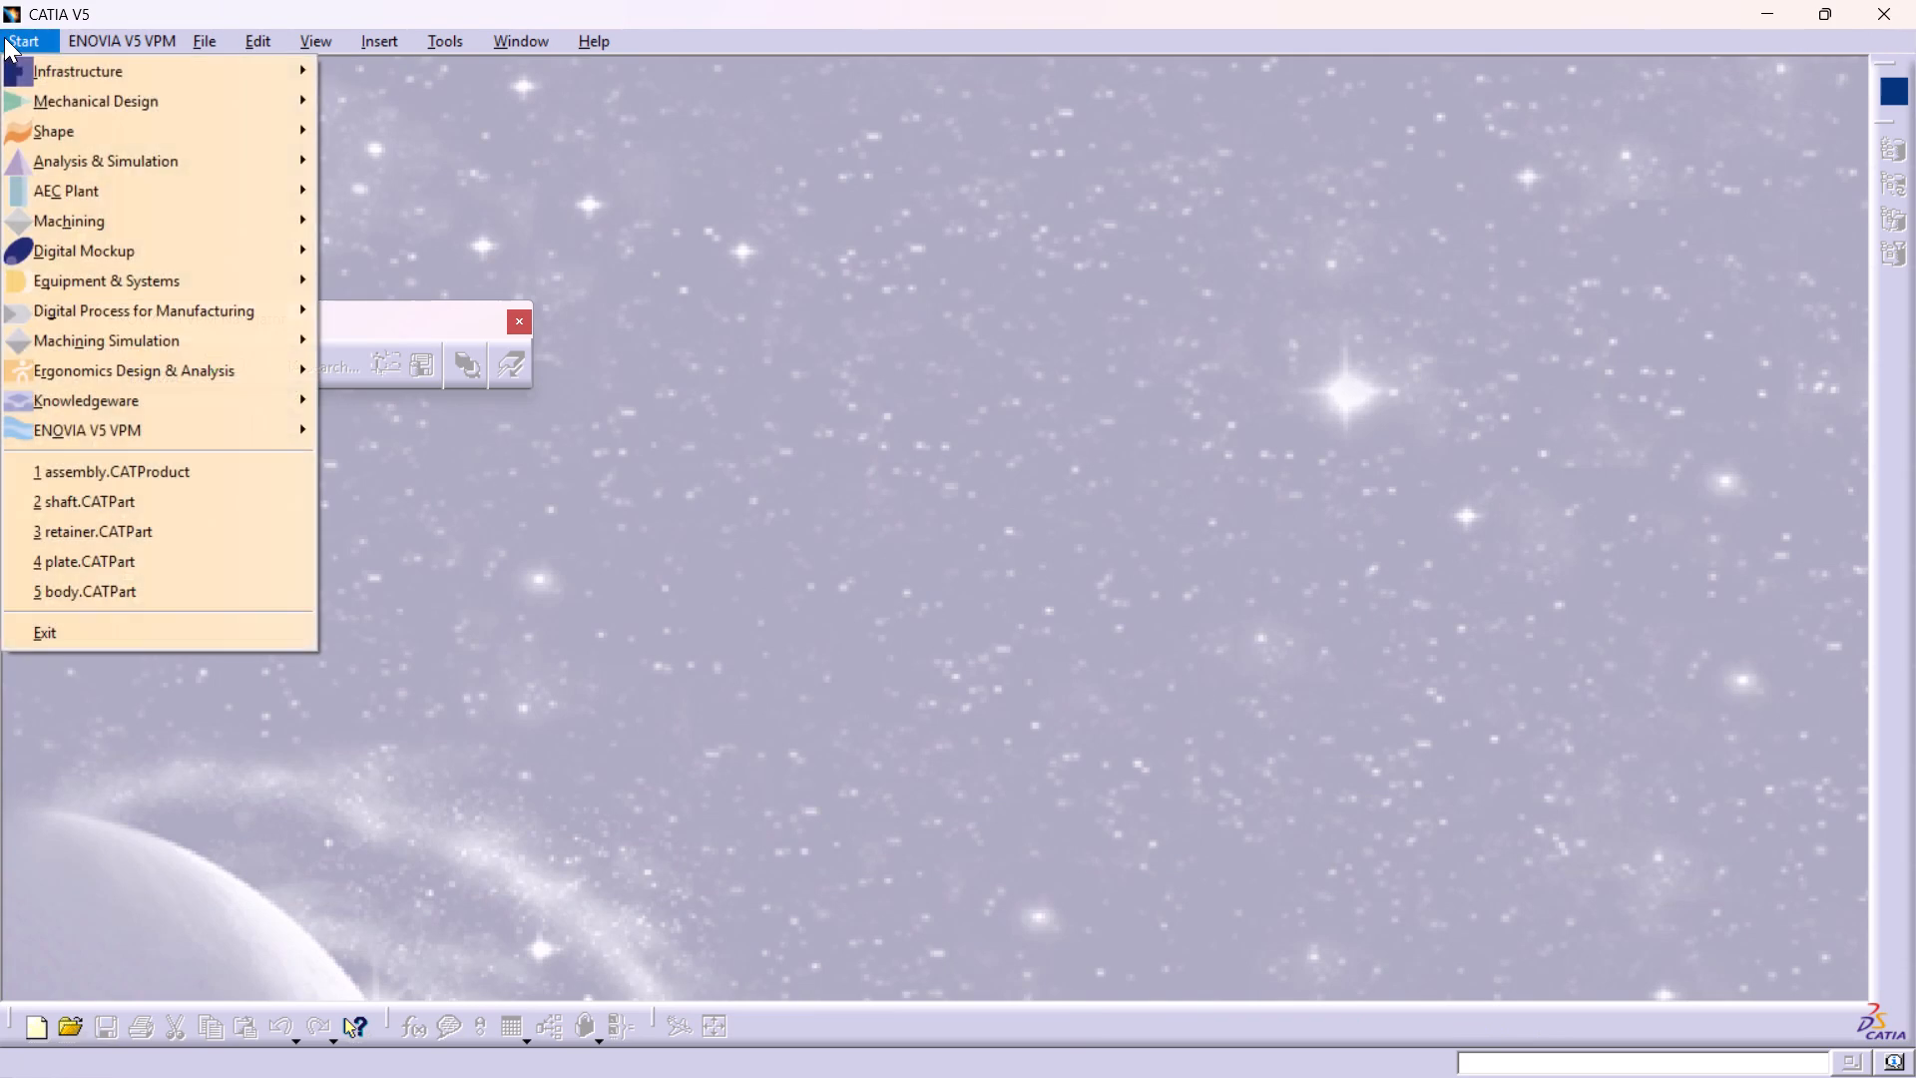
pyautogui.click(62, 92)
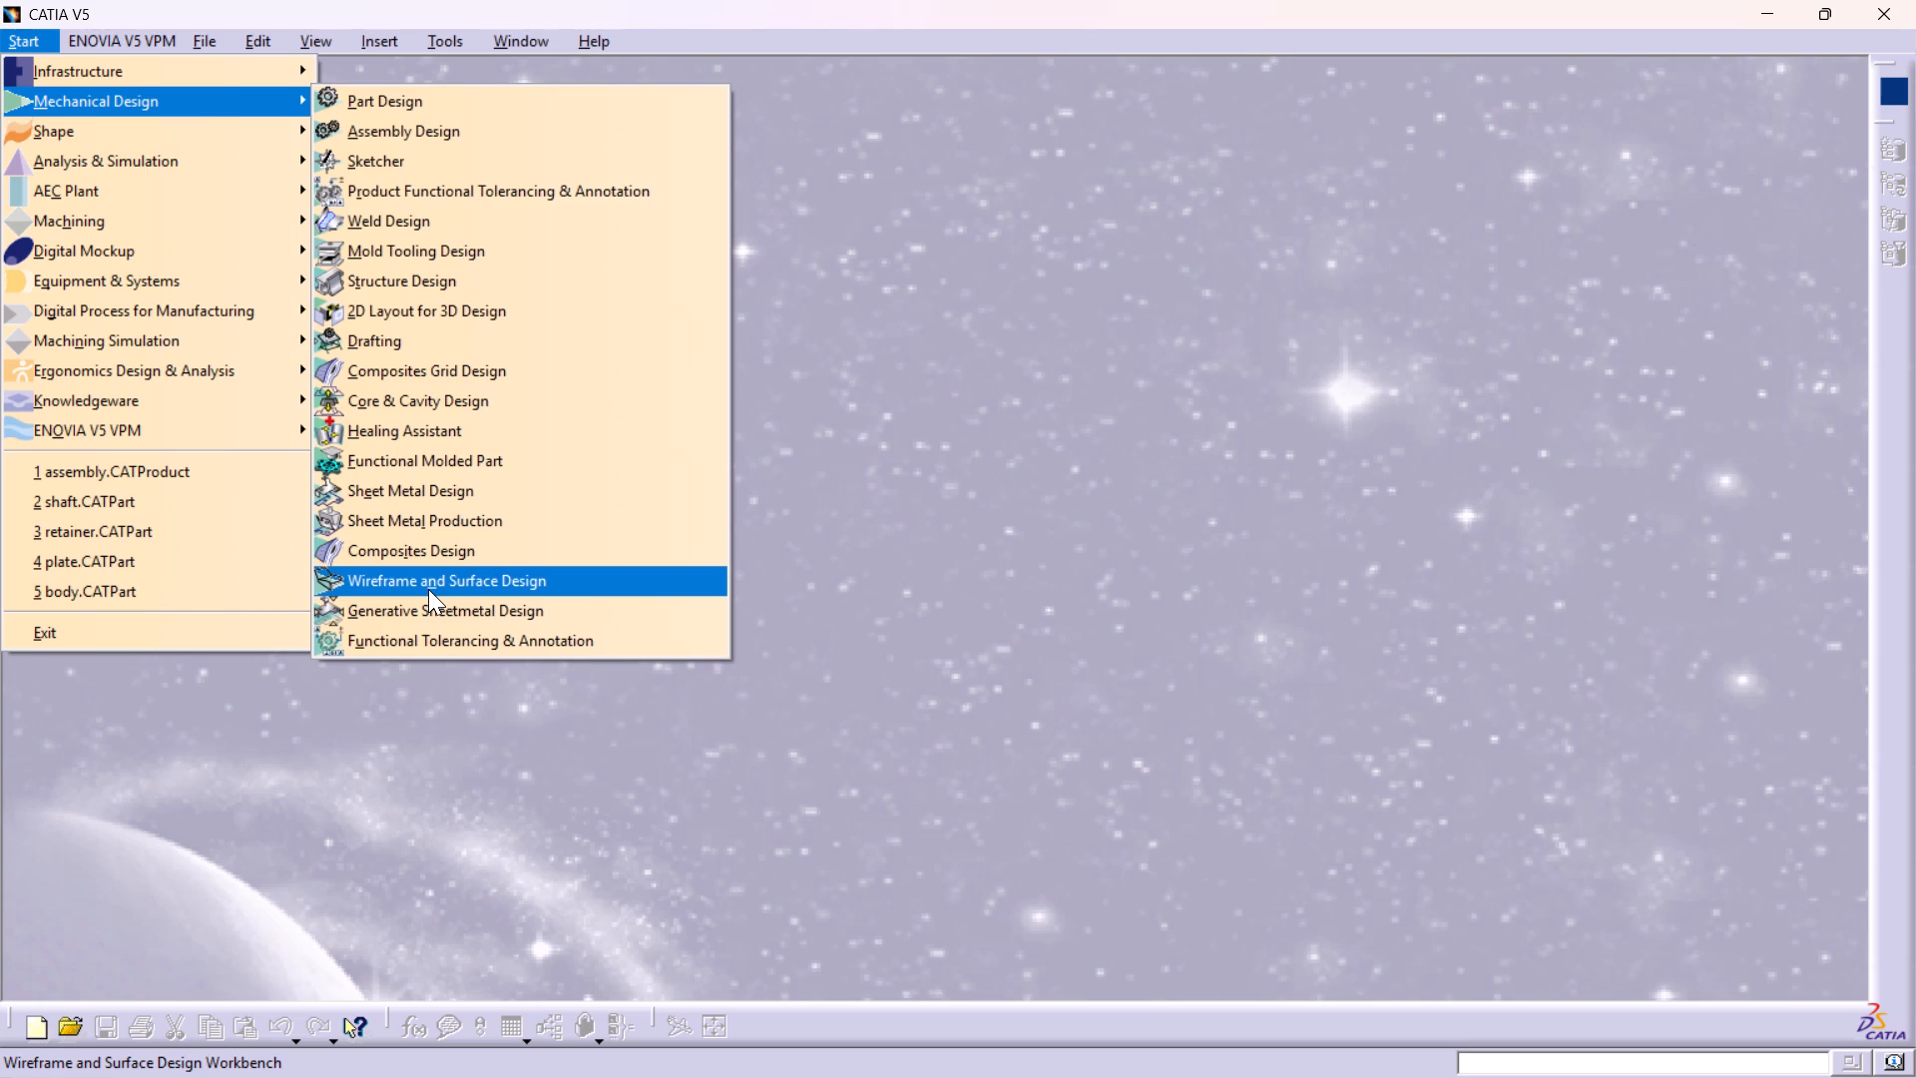
pyautogui.click(428, 589)
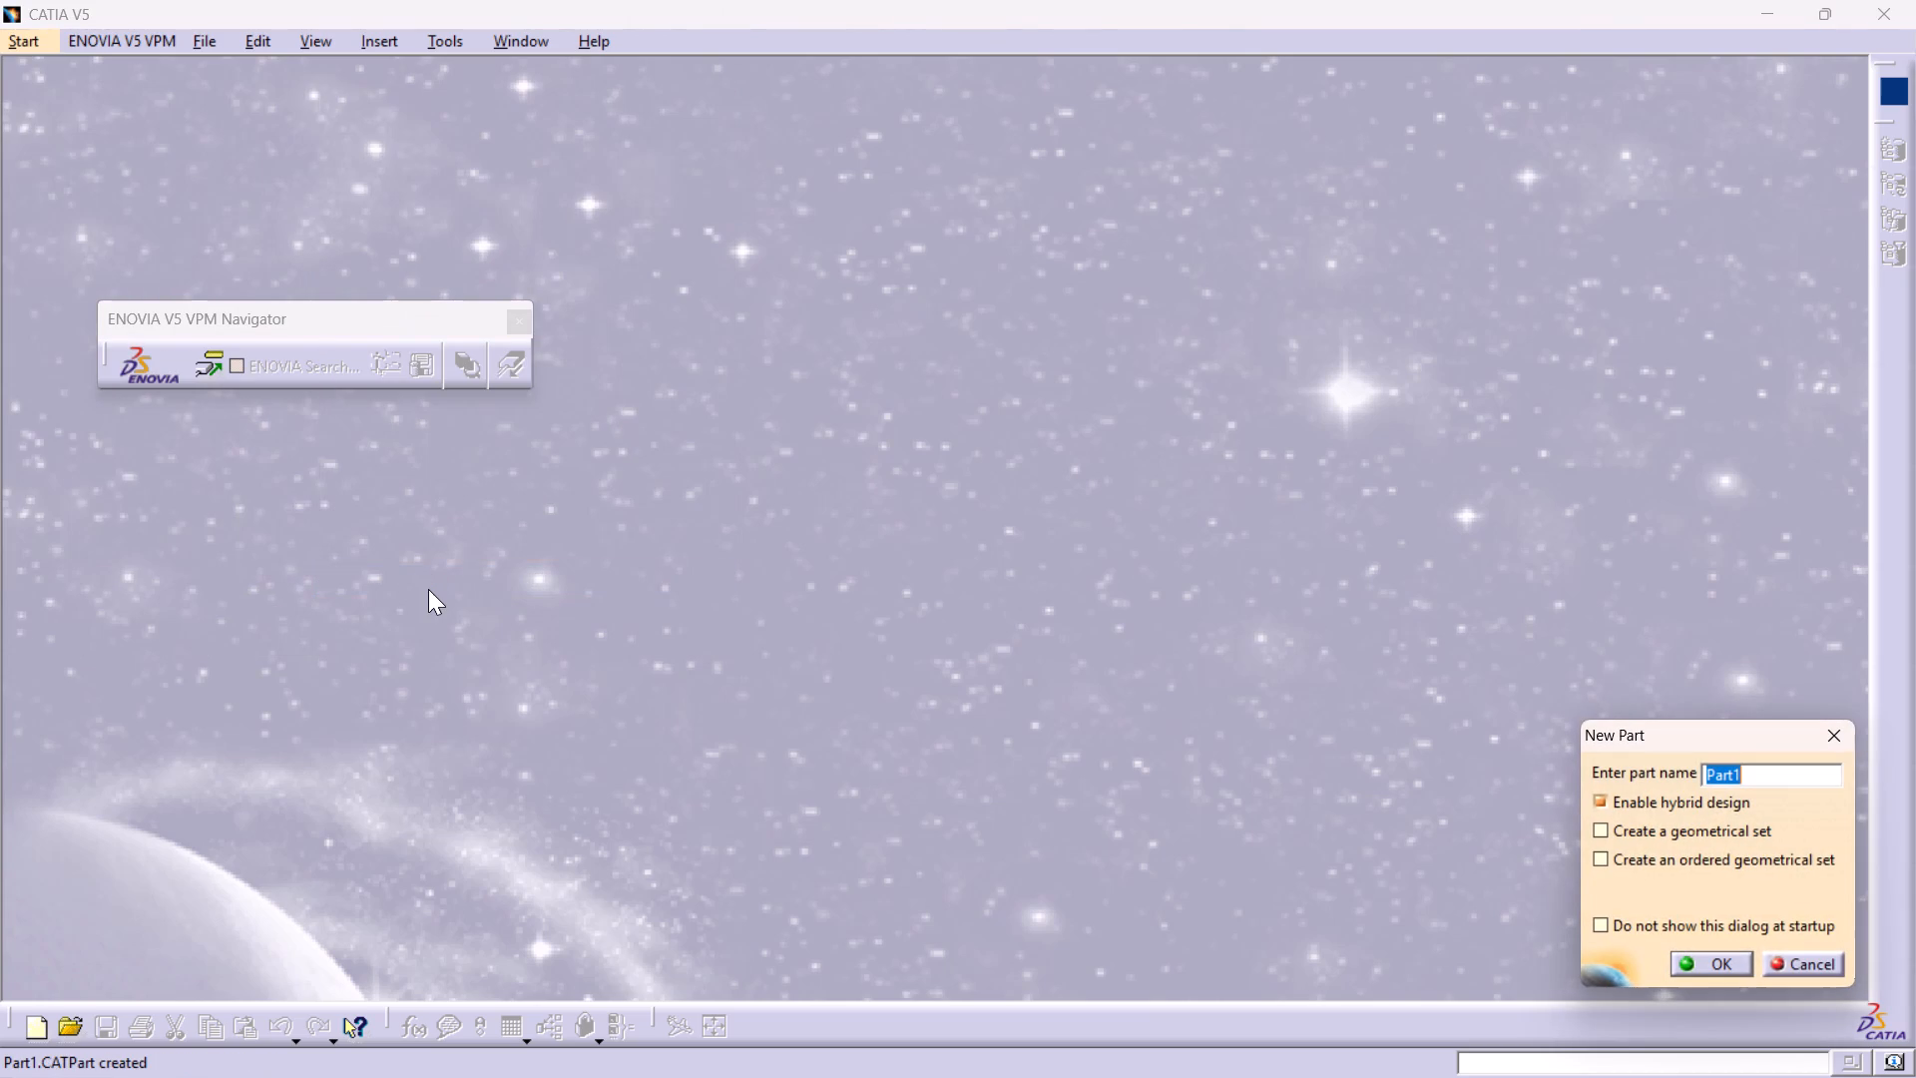
pyautogui.click(1710, 956)
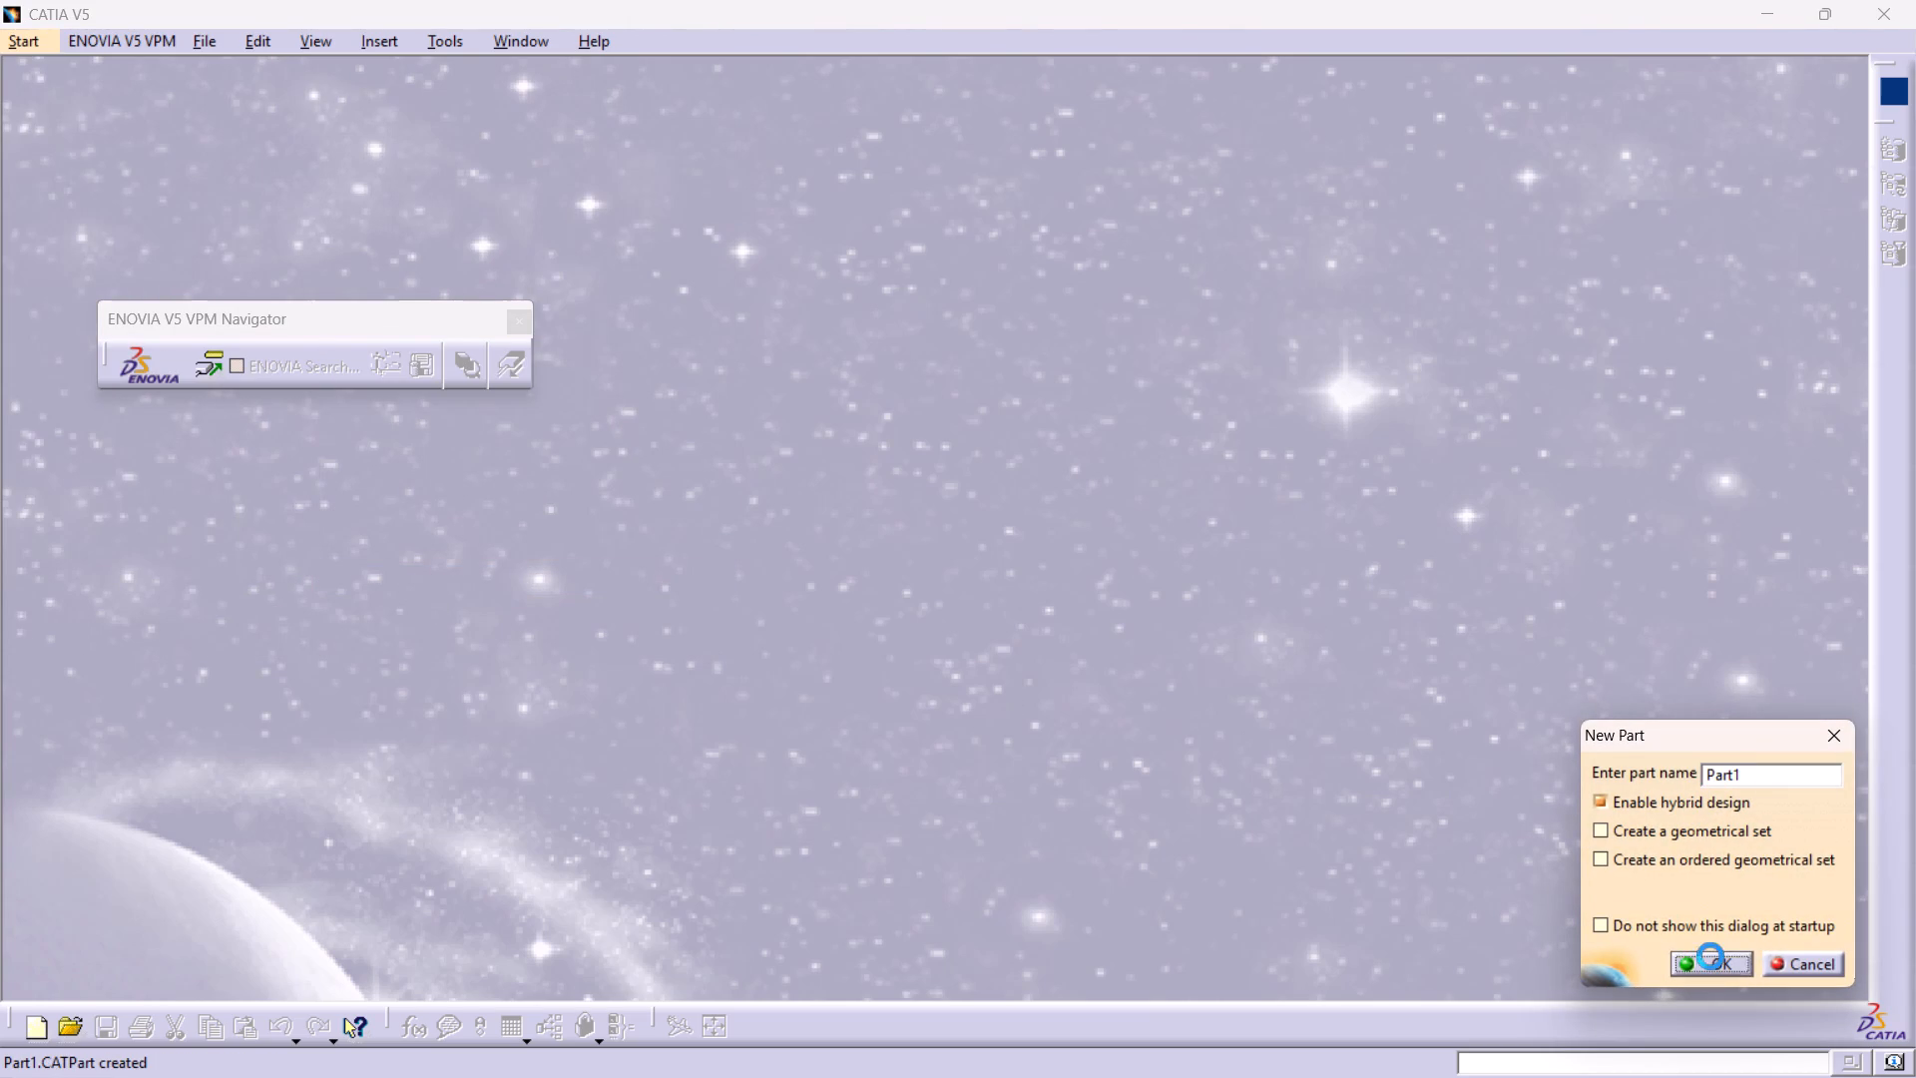
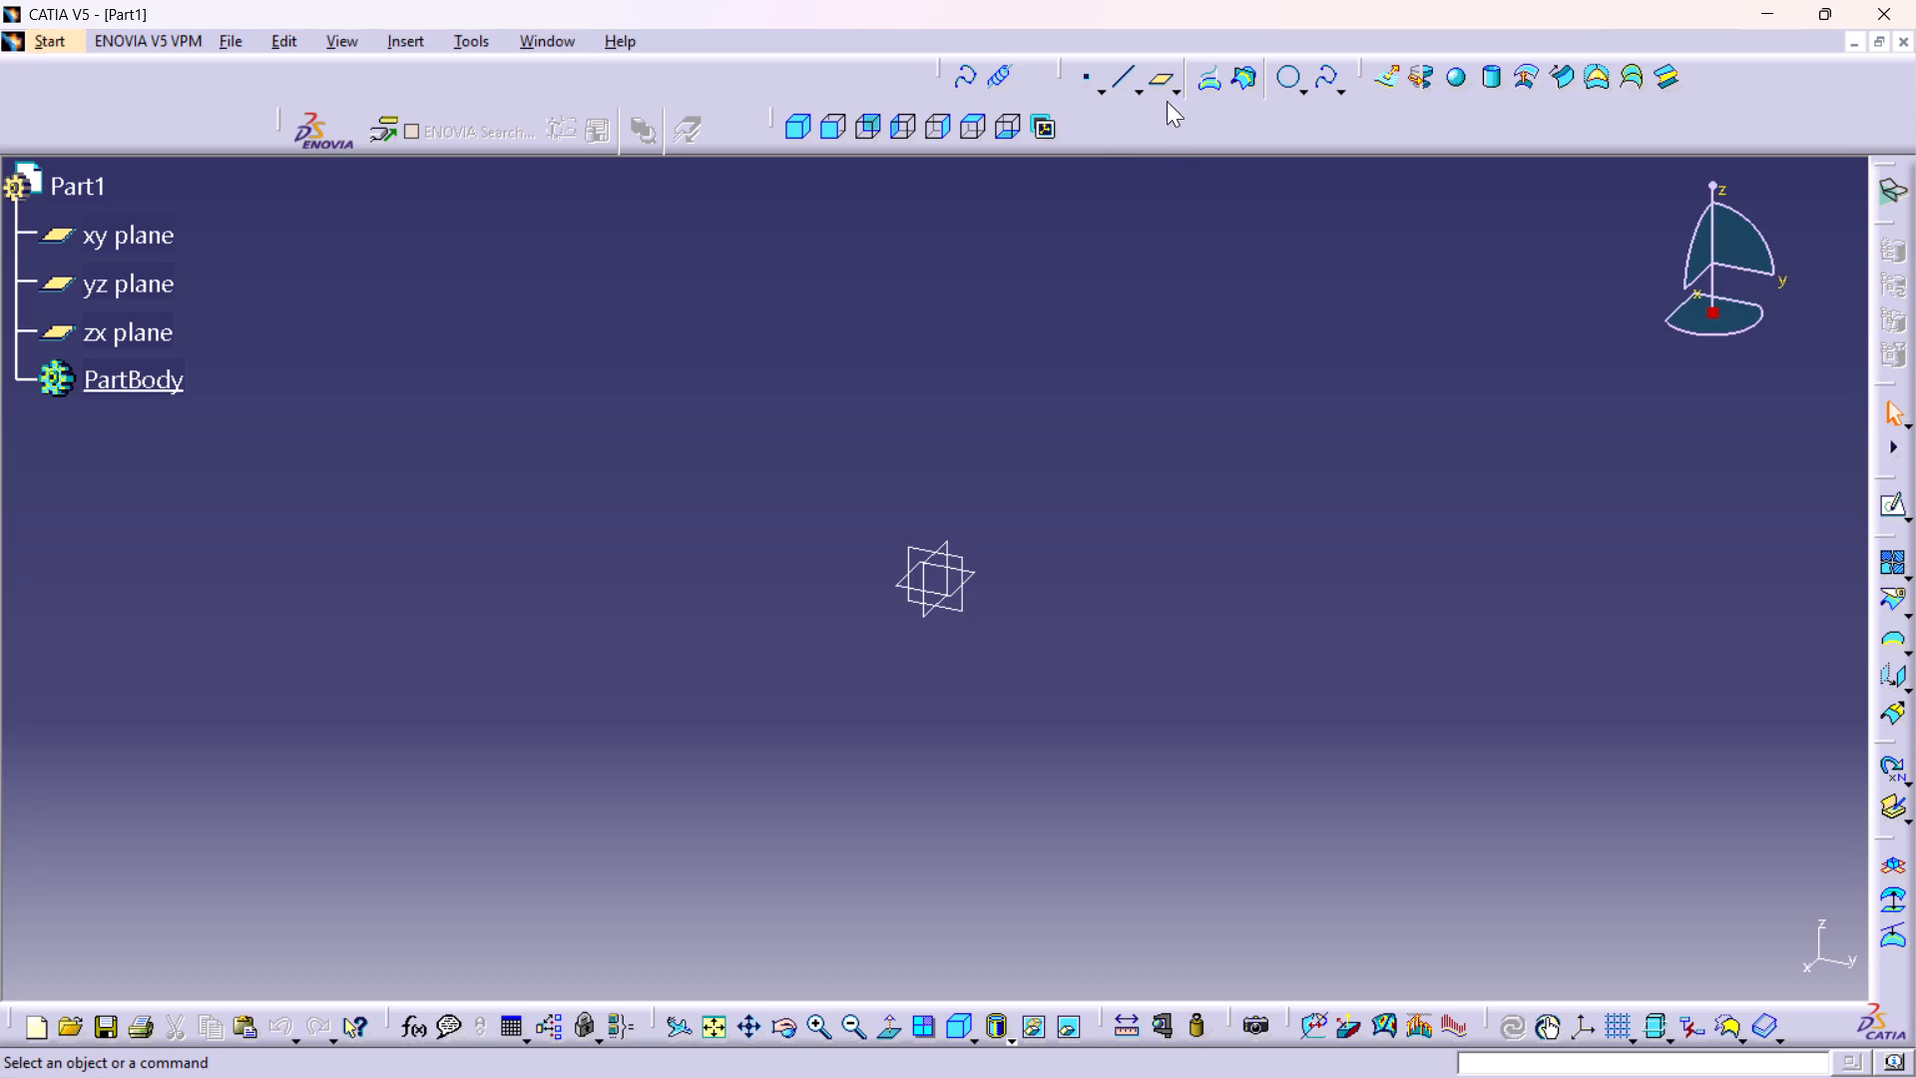
# Start creating a reference plane offset from the yz plane.
pyautogui.click(957, 609)
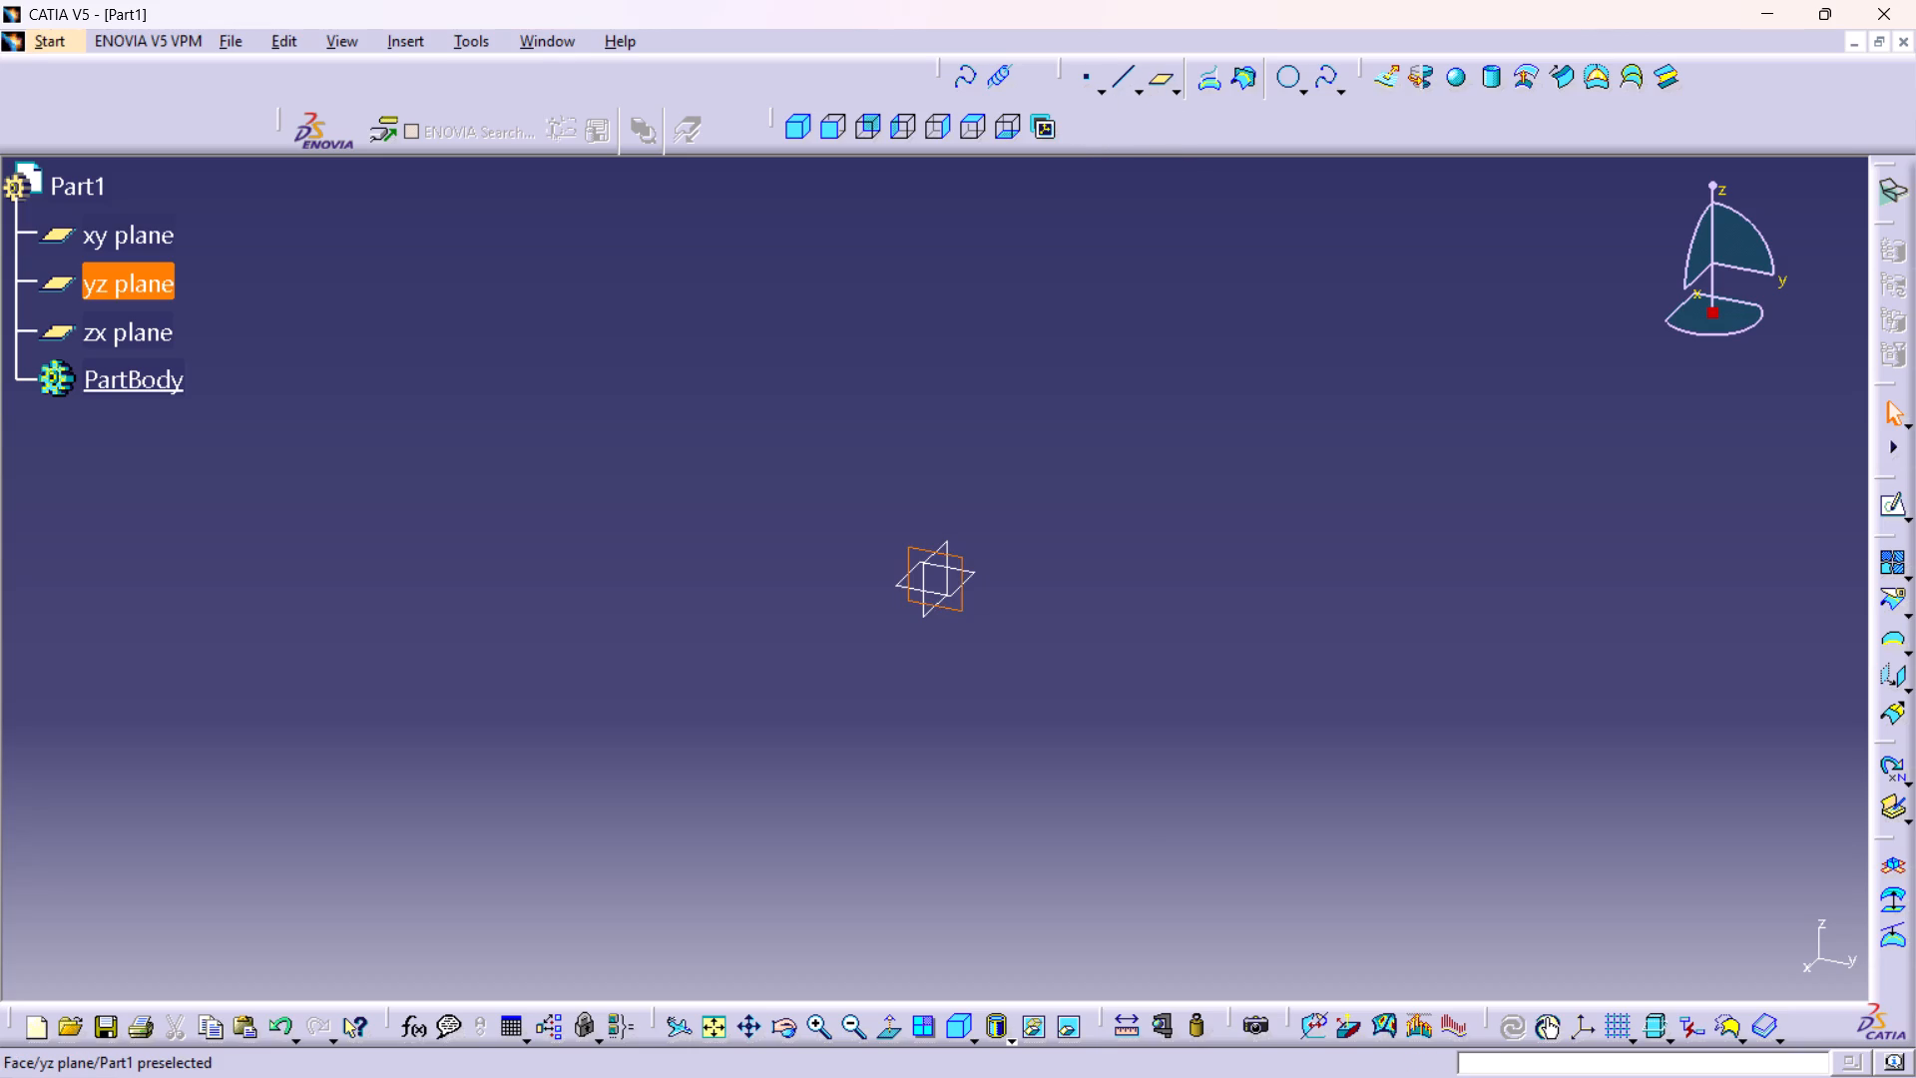
pyautogui.click(1164, 84)
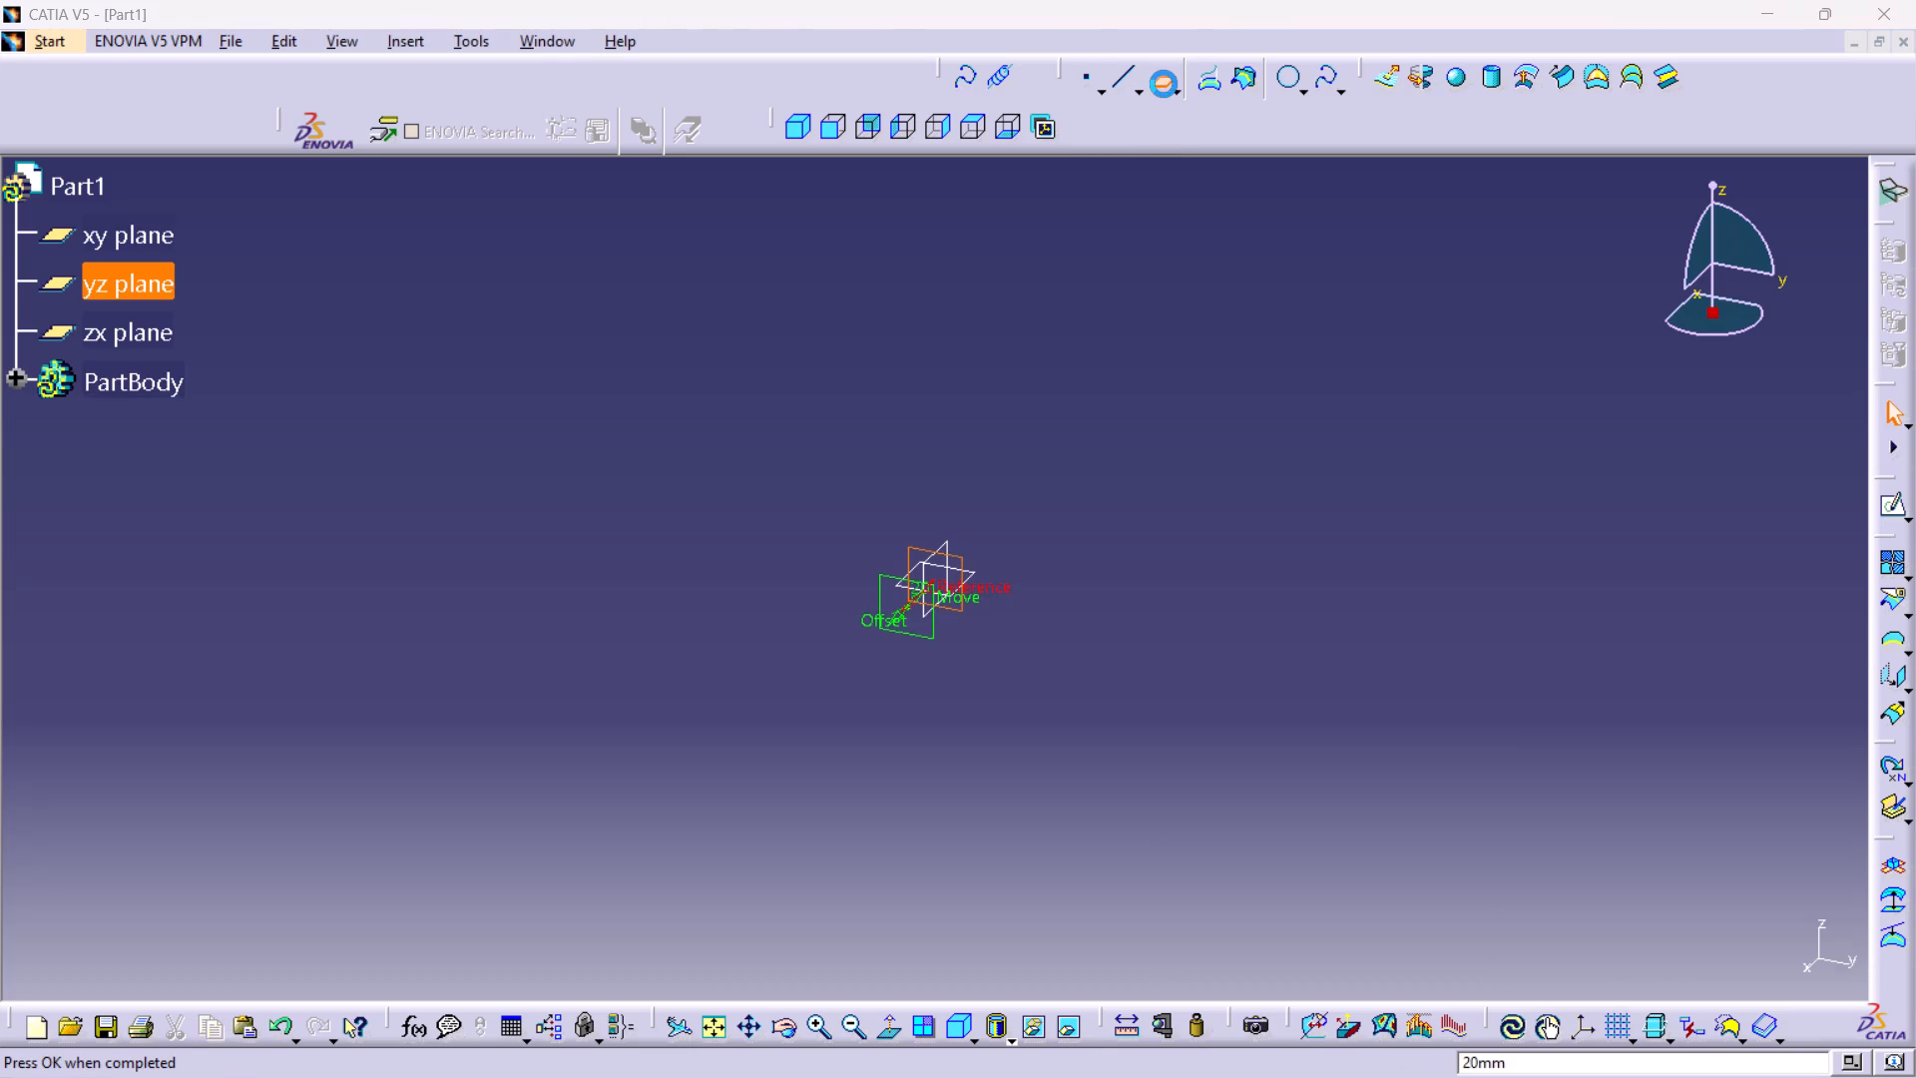
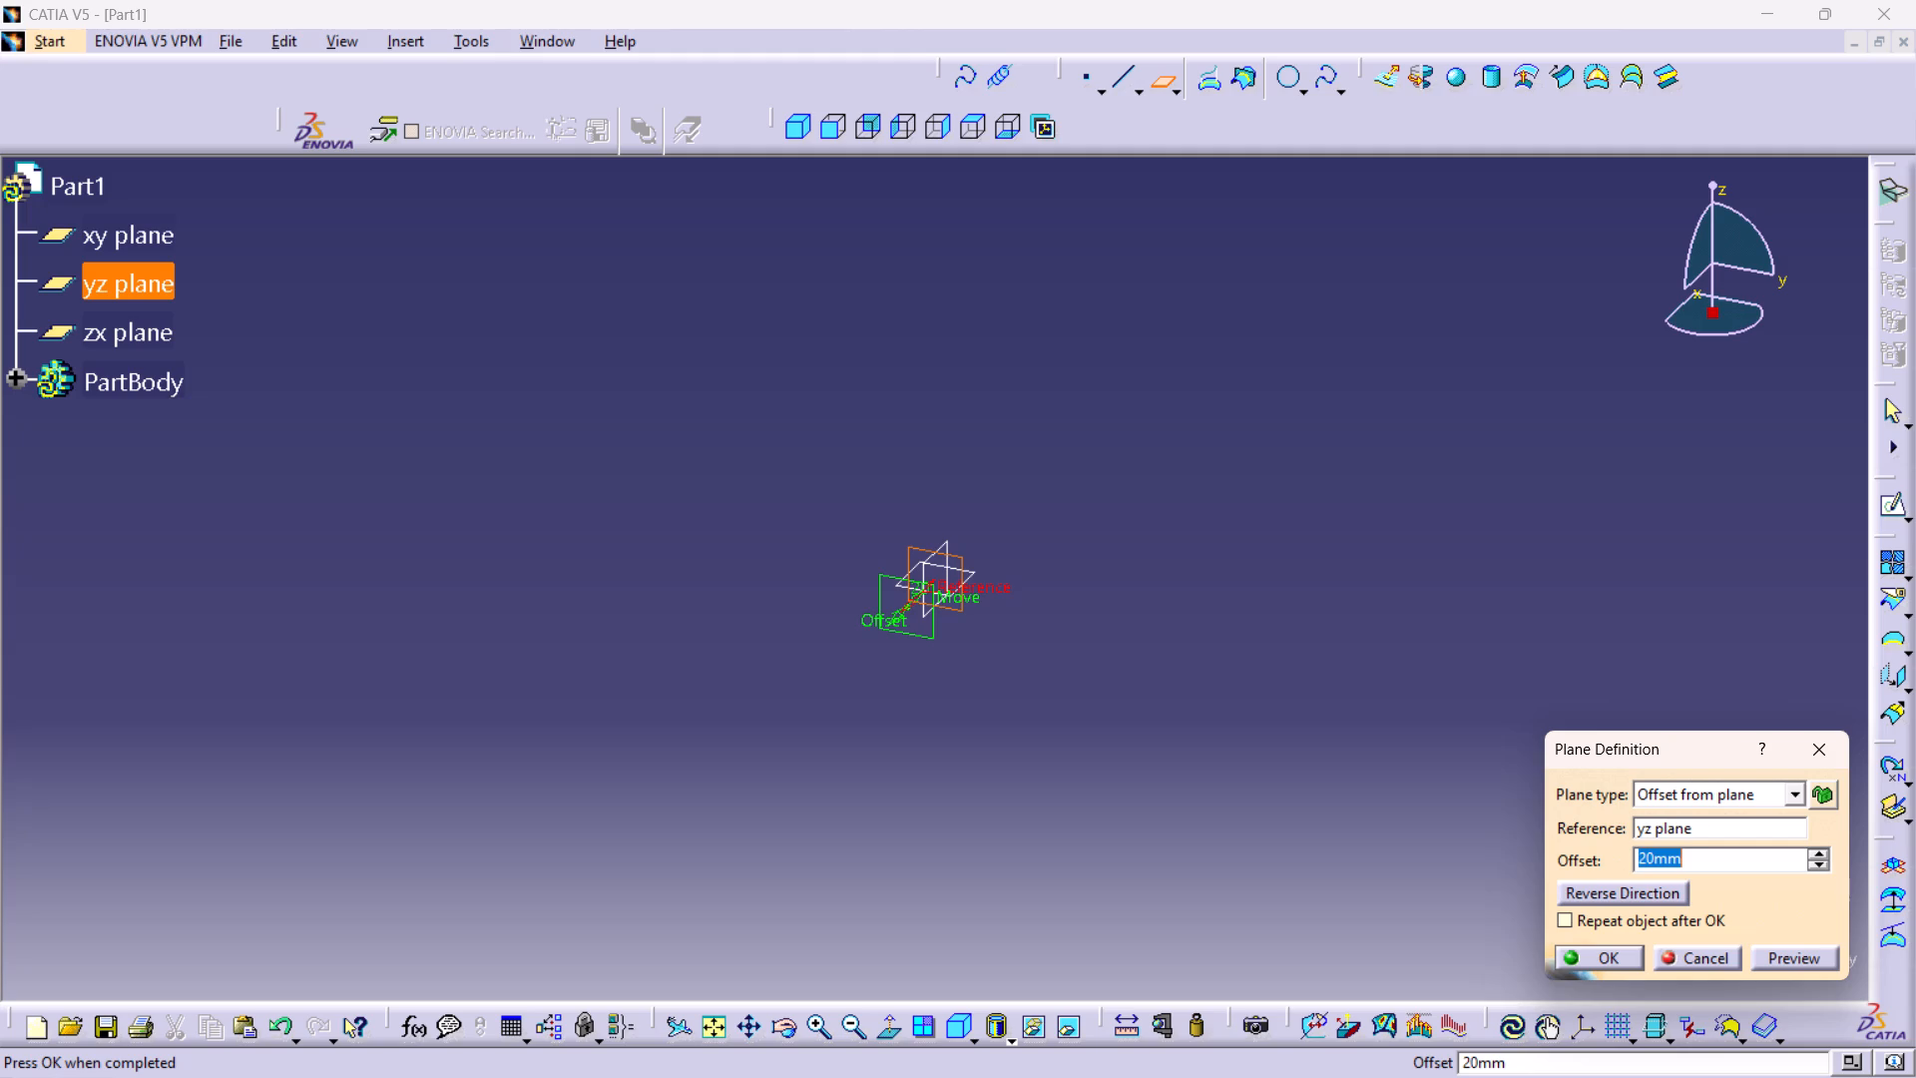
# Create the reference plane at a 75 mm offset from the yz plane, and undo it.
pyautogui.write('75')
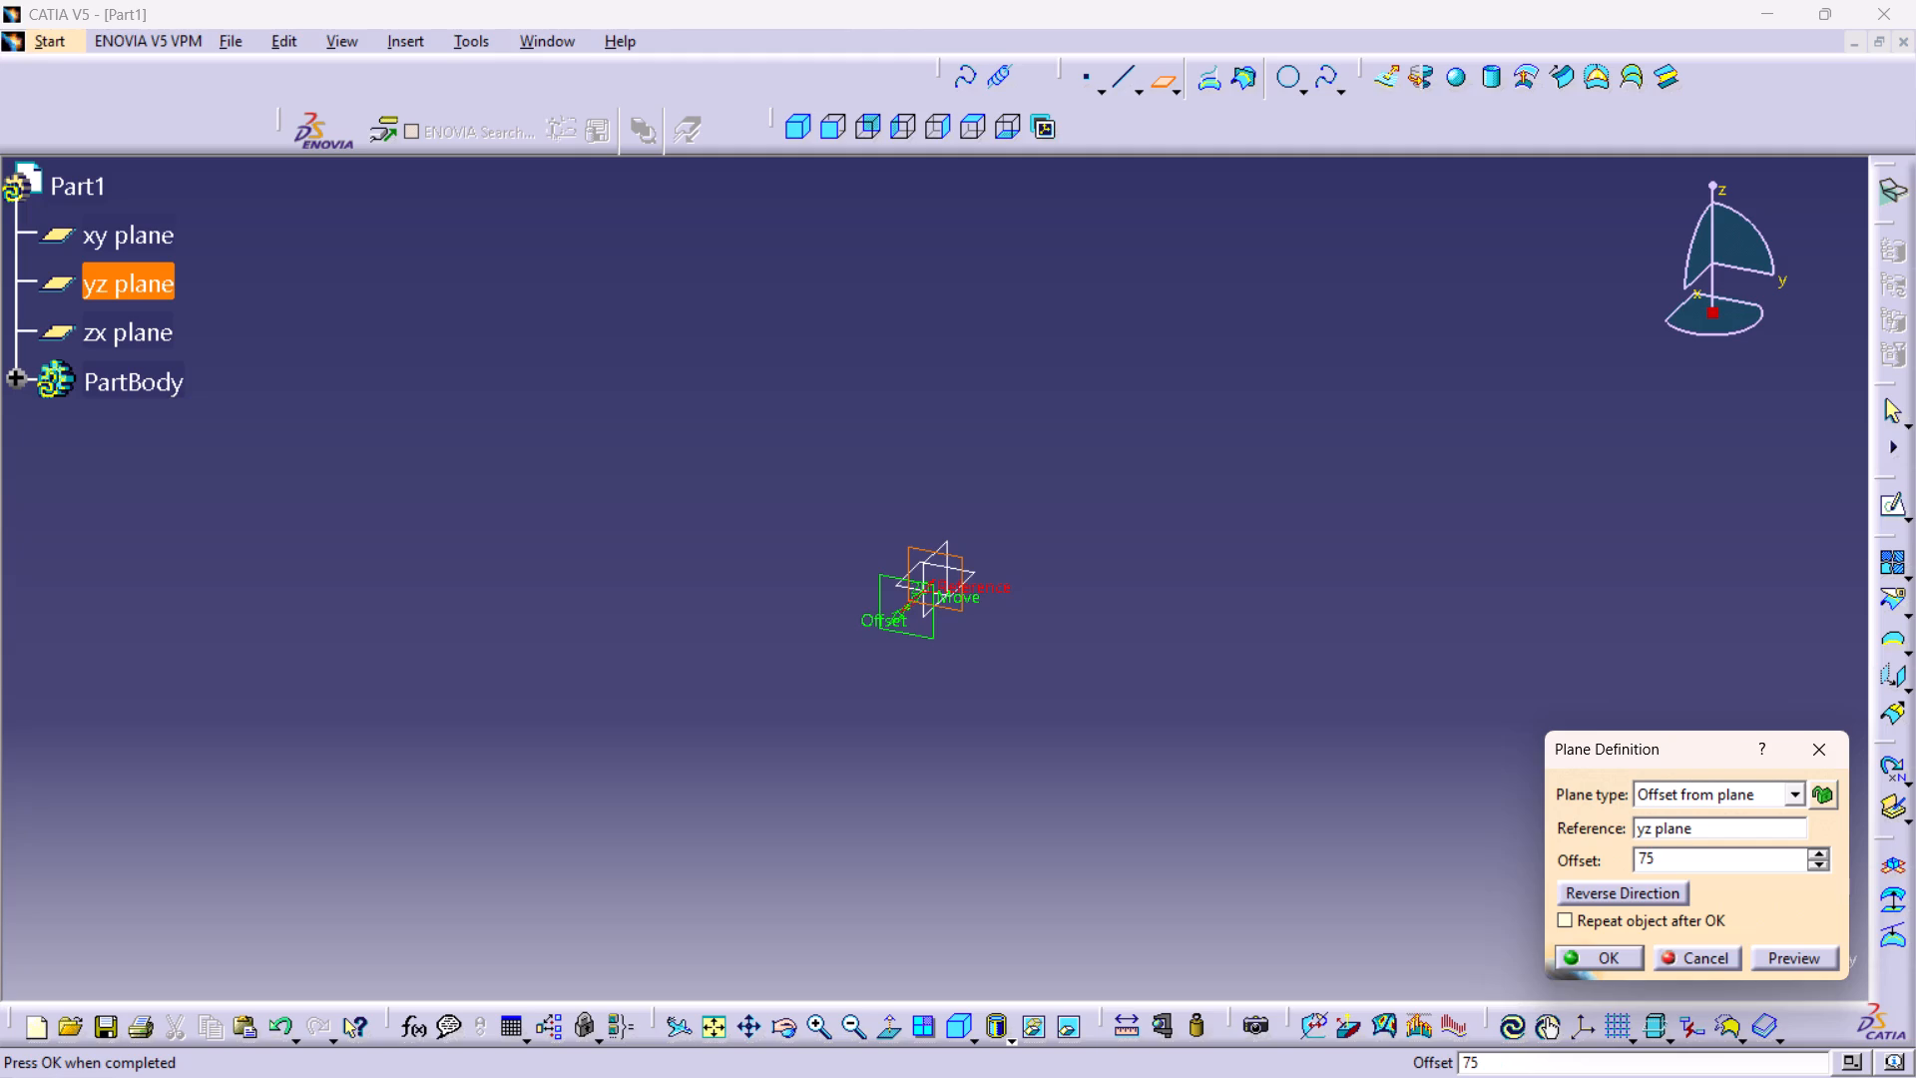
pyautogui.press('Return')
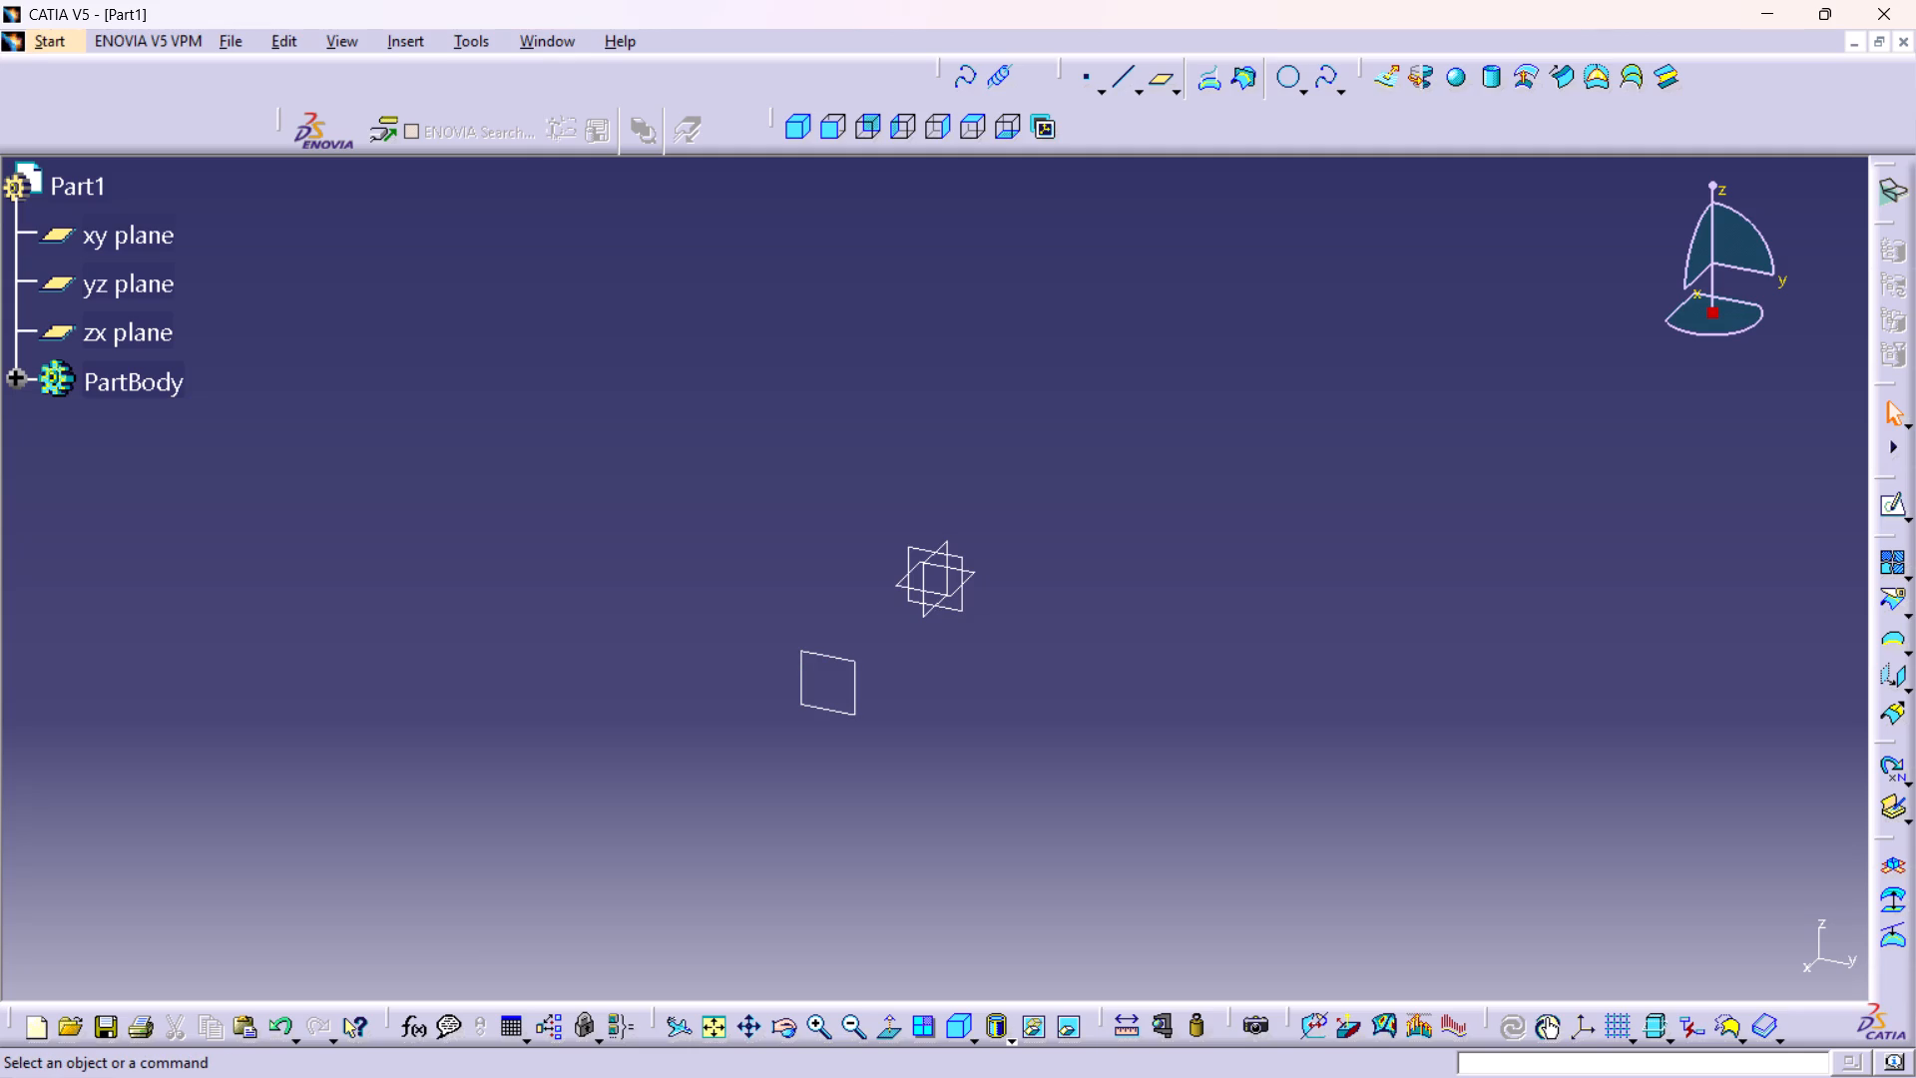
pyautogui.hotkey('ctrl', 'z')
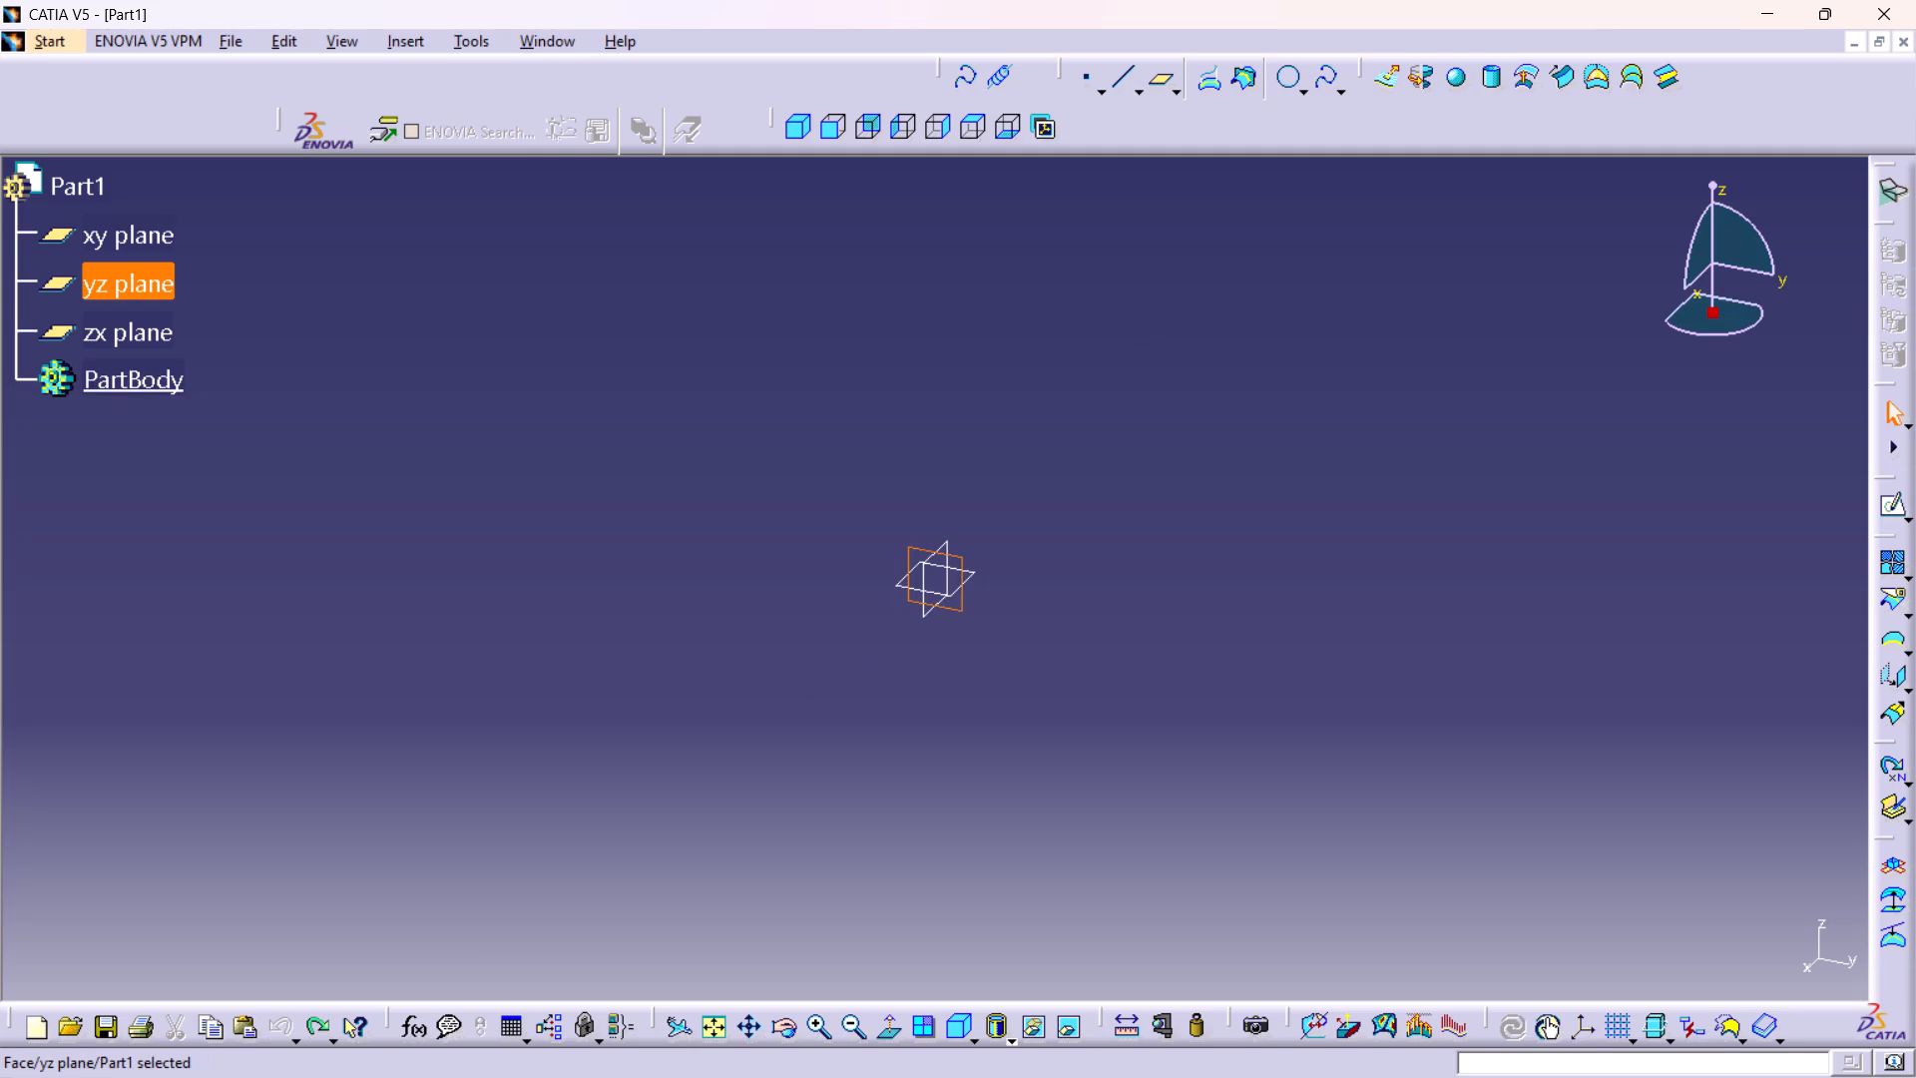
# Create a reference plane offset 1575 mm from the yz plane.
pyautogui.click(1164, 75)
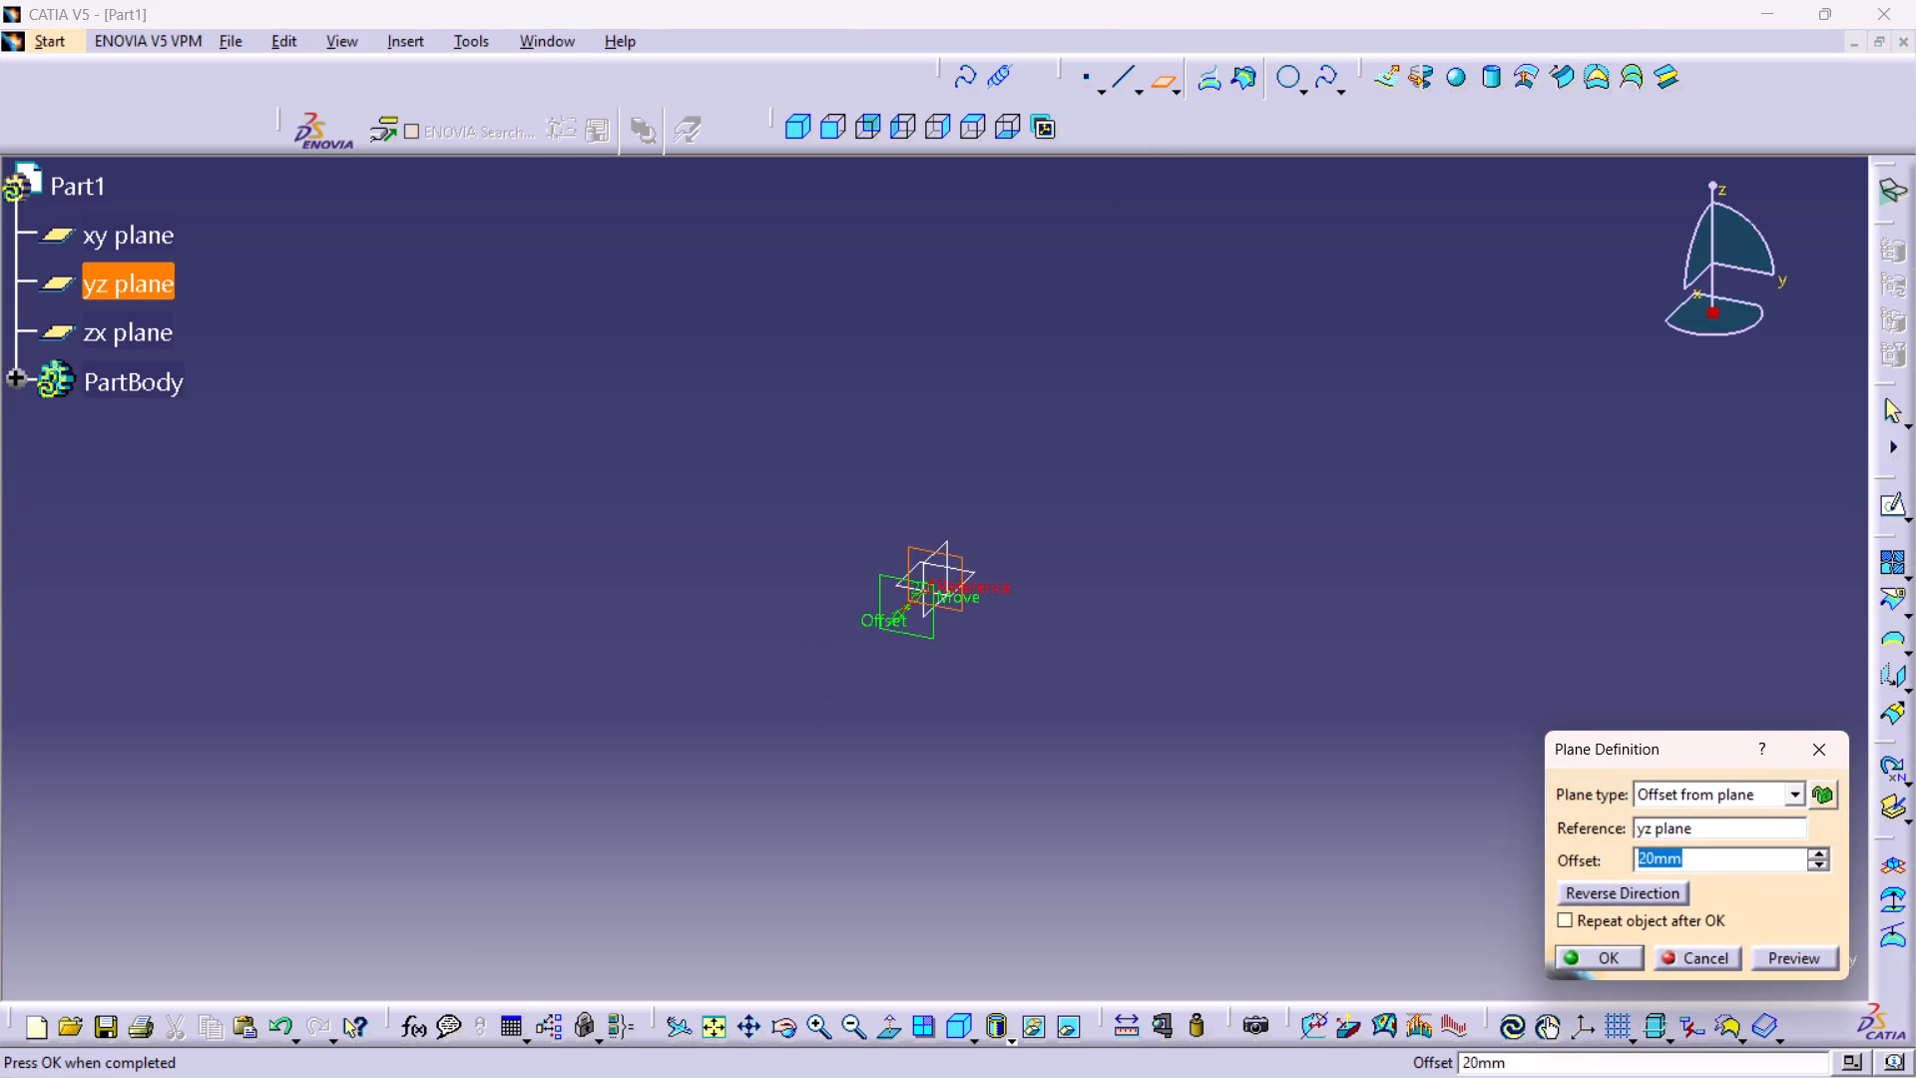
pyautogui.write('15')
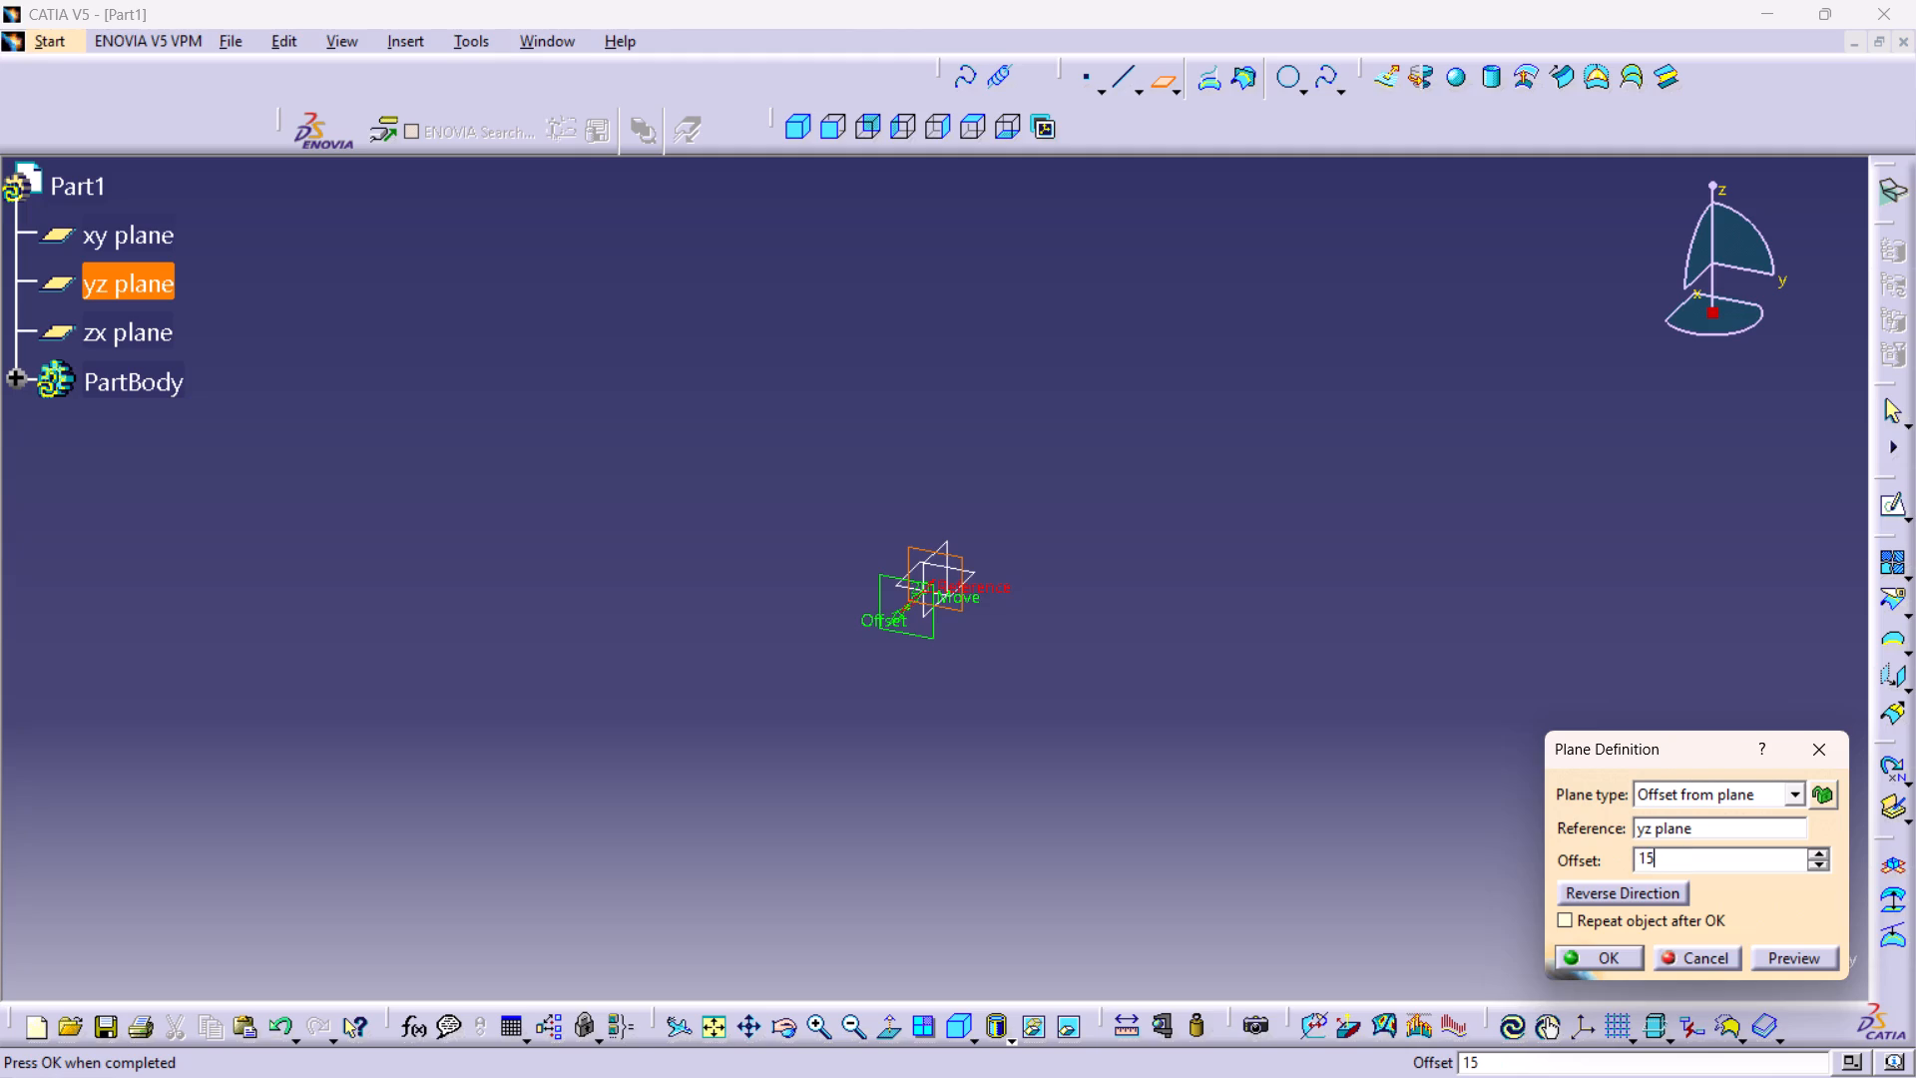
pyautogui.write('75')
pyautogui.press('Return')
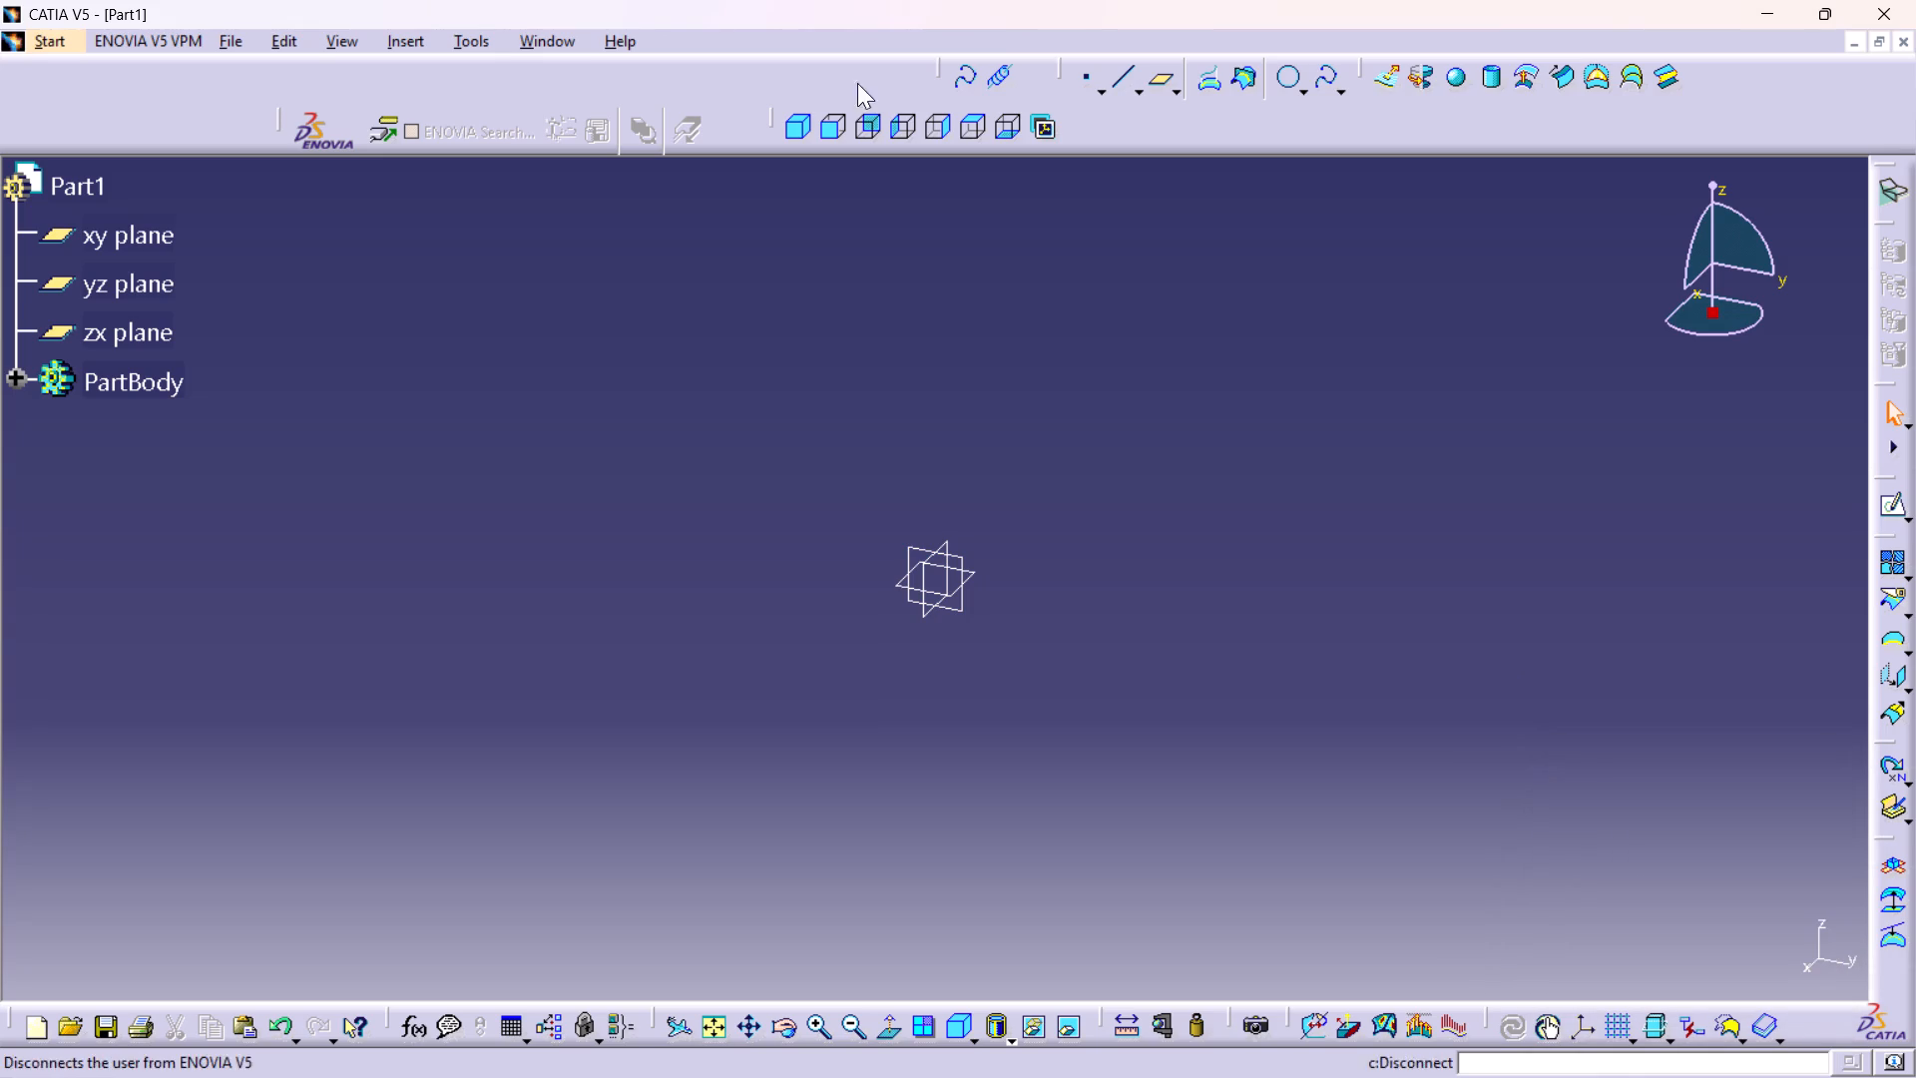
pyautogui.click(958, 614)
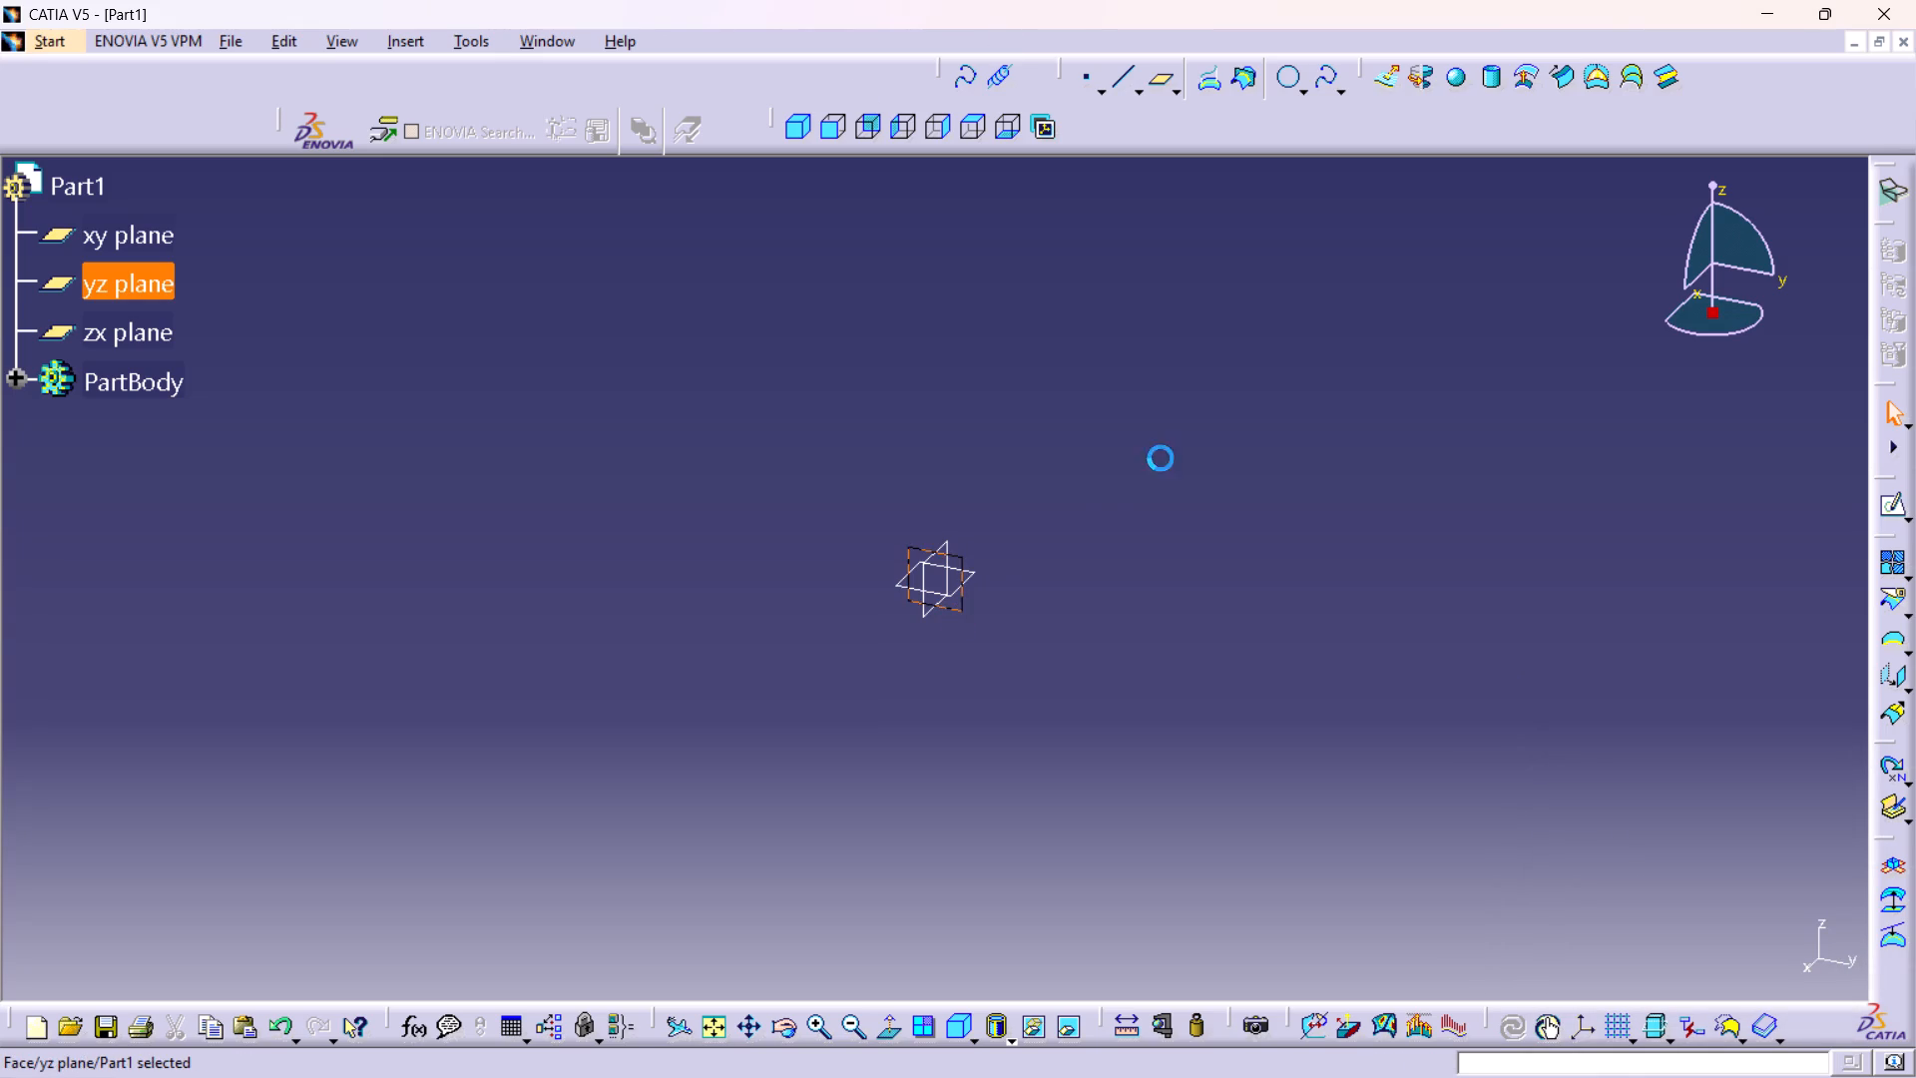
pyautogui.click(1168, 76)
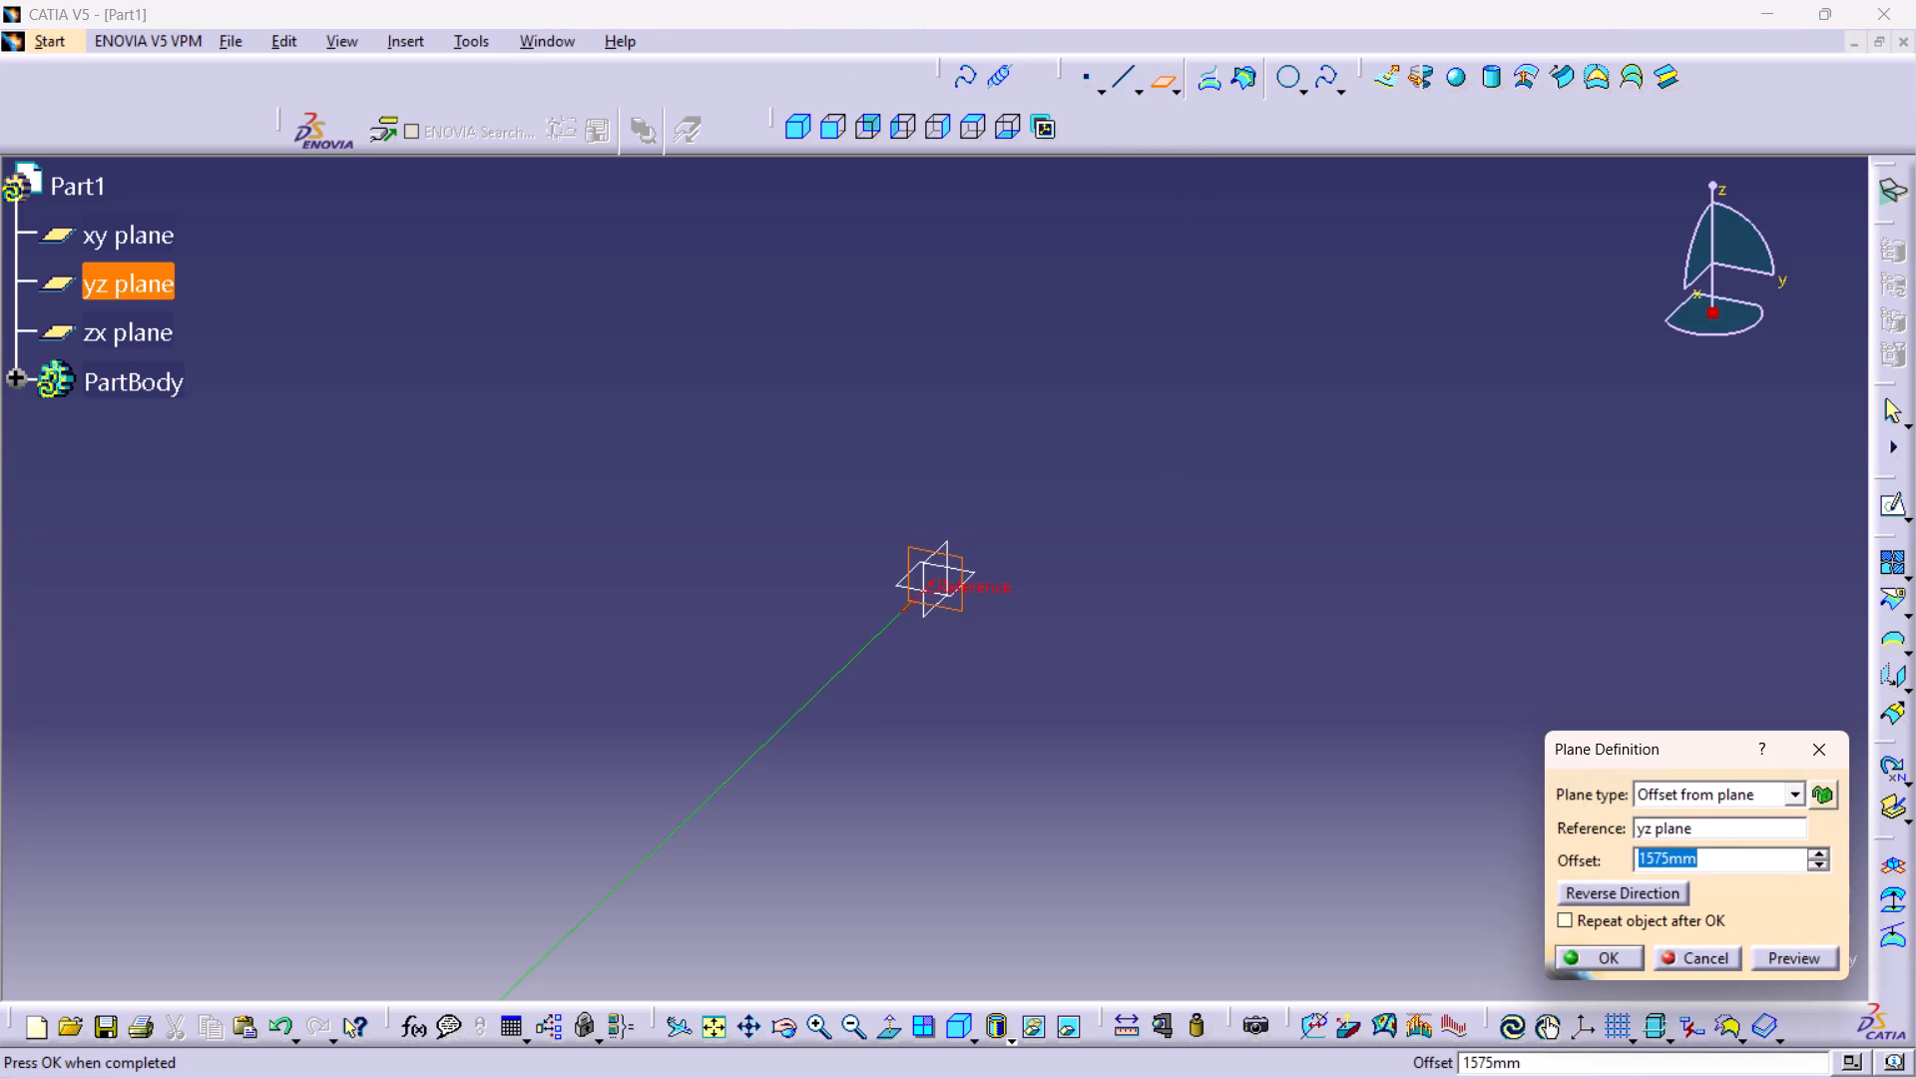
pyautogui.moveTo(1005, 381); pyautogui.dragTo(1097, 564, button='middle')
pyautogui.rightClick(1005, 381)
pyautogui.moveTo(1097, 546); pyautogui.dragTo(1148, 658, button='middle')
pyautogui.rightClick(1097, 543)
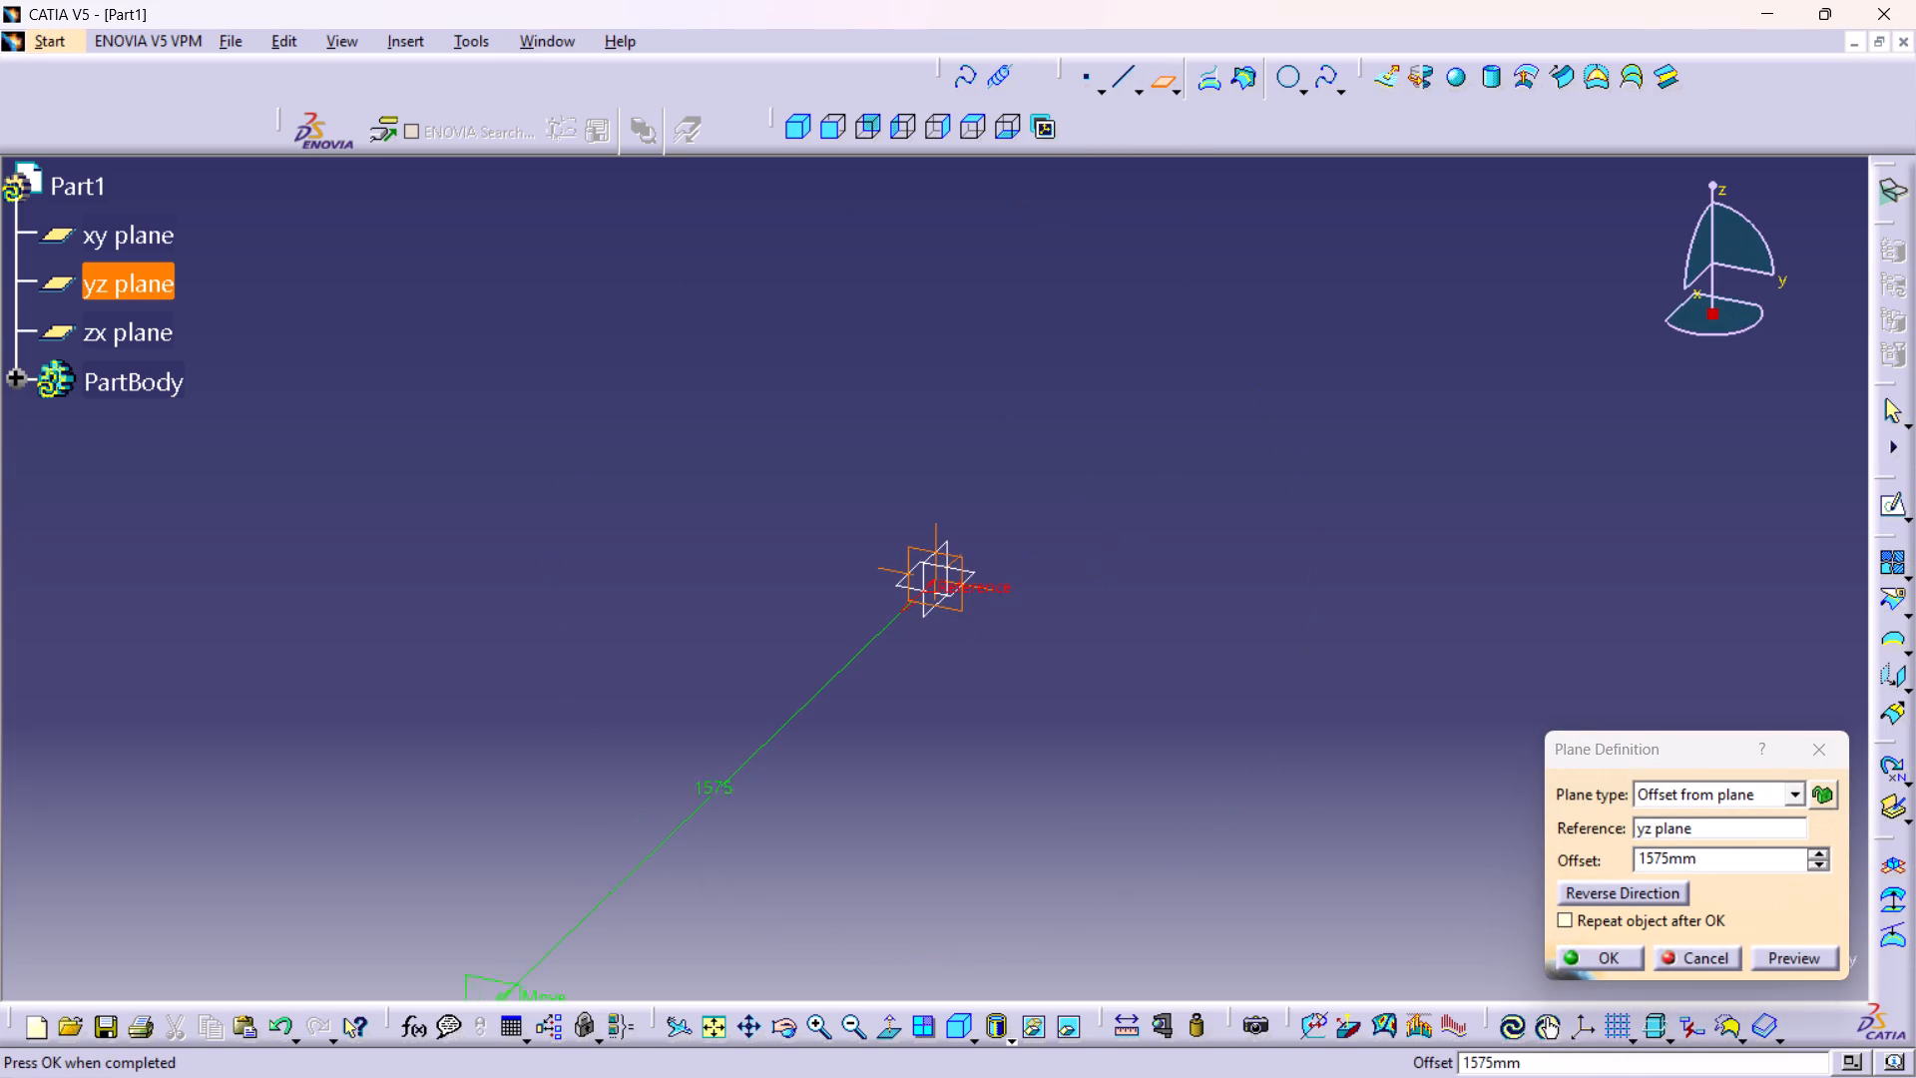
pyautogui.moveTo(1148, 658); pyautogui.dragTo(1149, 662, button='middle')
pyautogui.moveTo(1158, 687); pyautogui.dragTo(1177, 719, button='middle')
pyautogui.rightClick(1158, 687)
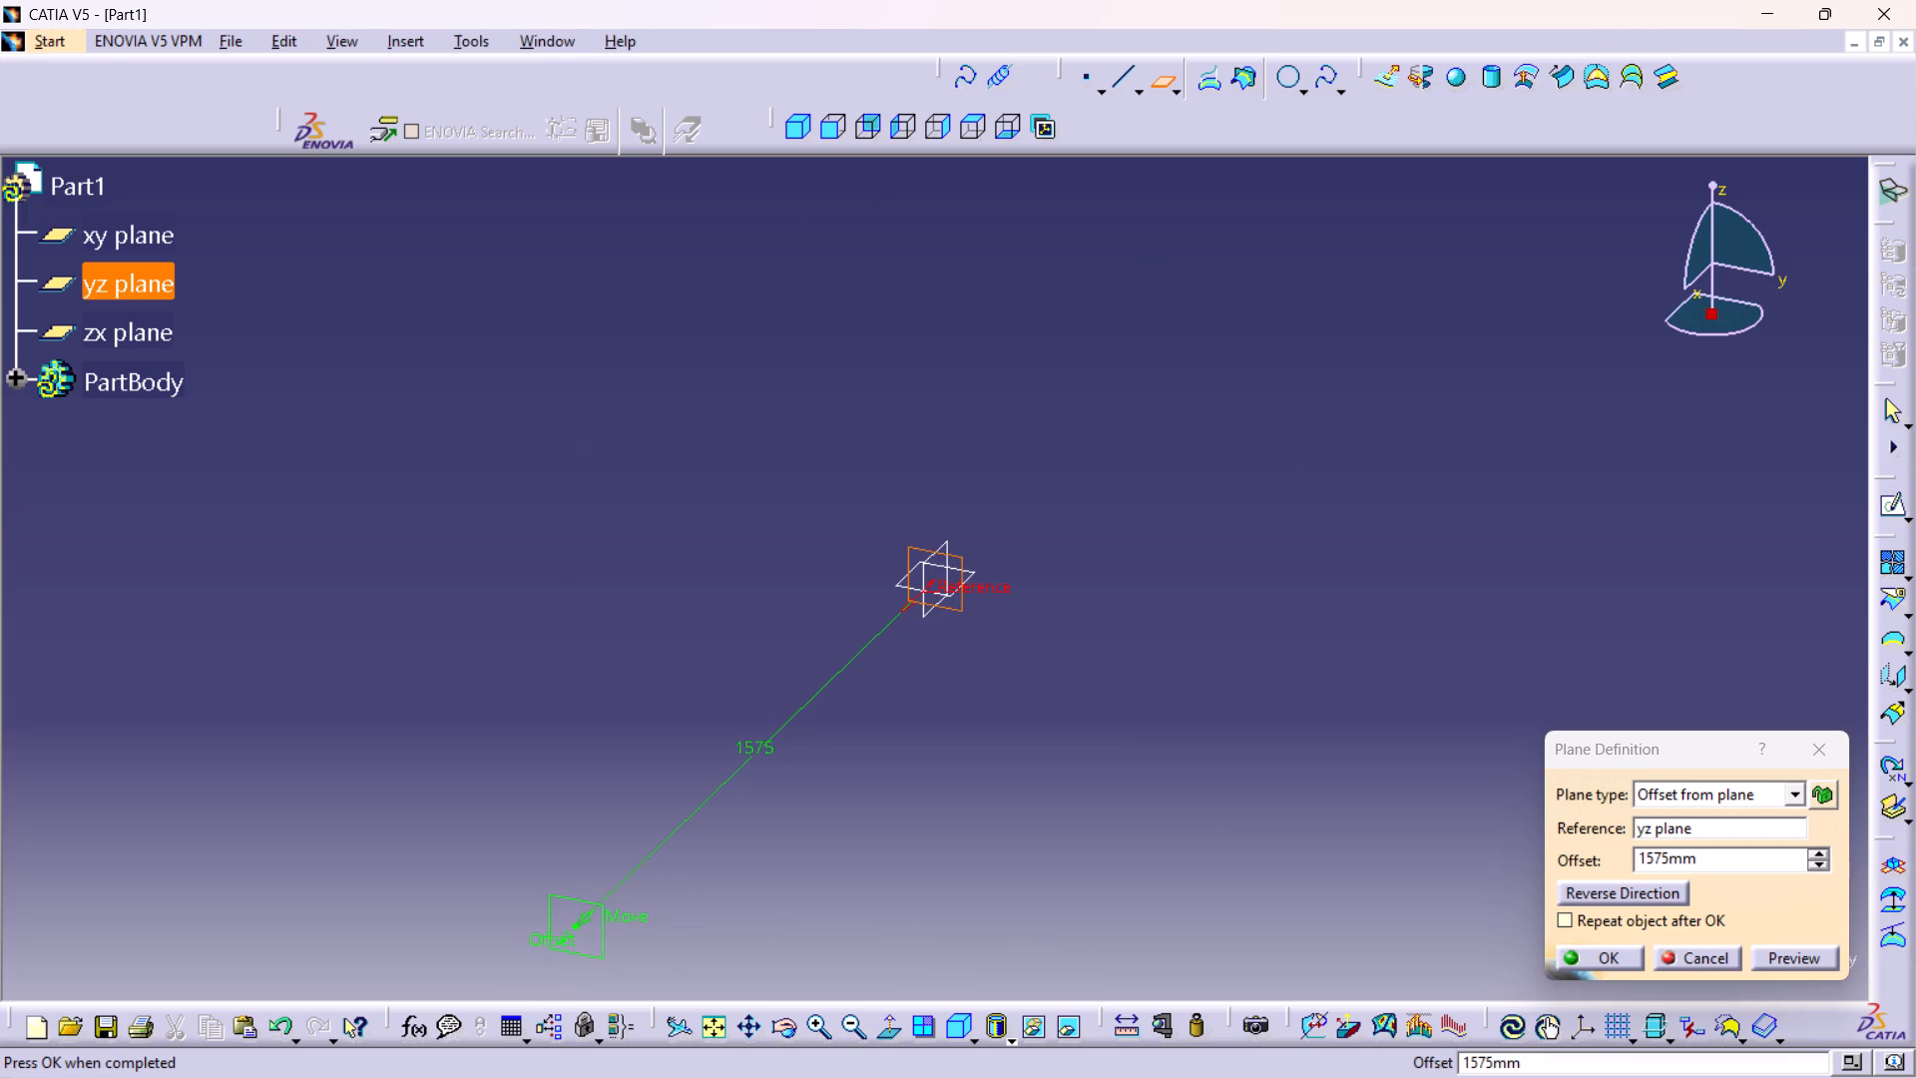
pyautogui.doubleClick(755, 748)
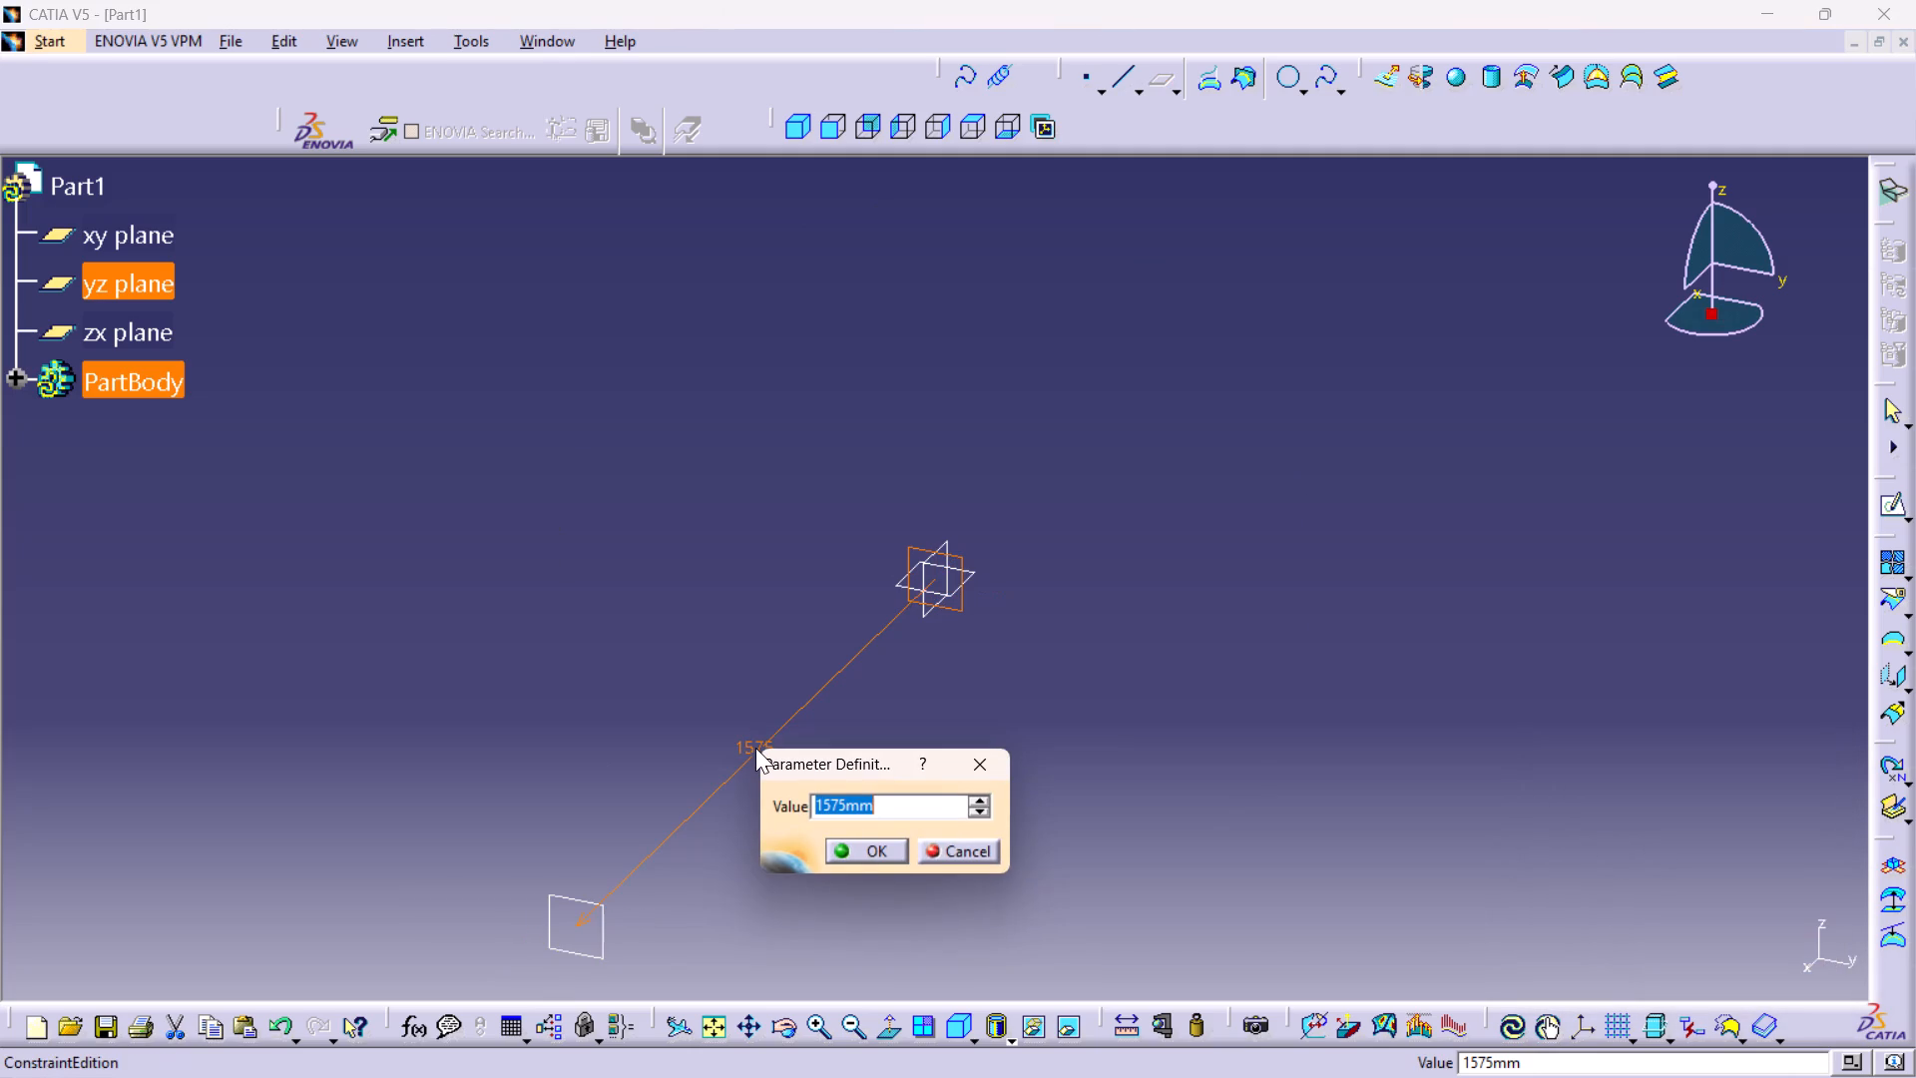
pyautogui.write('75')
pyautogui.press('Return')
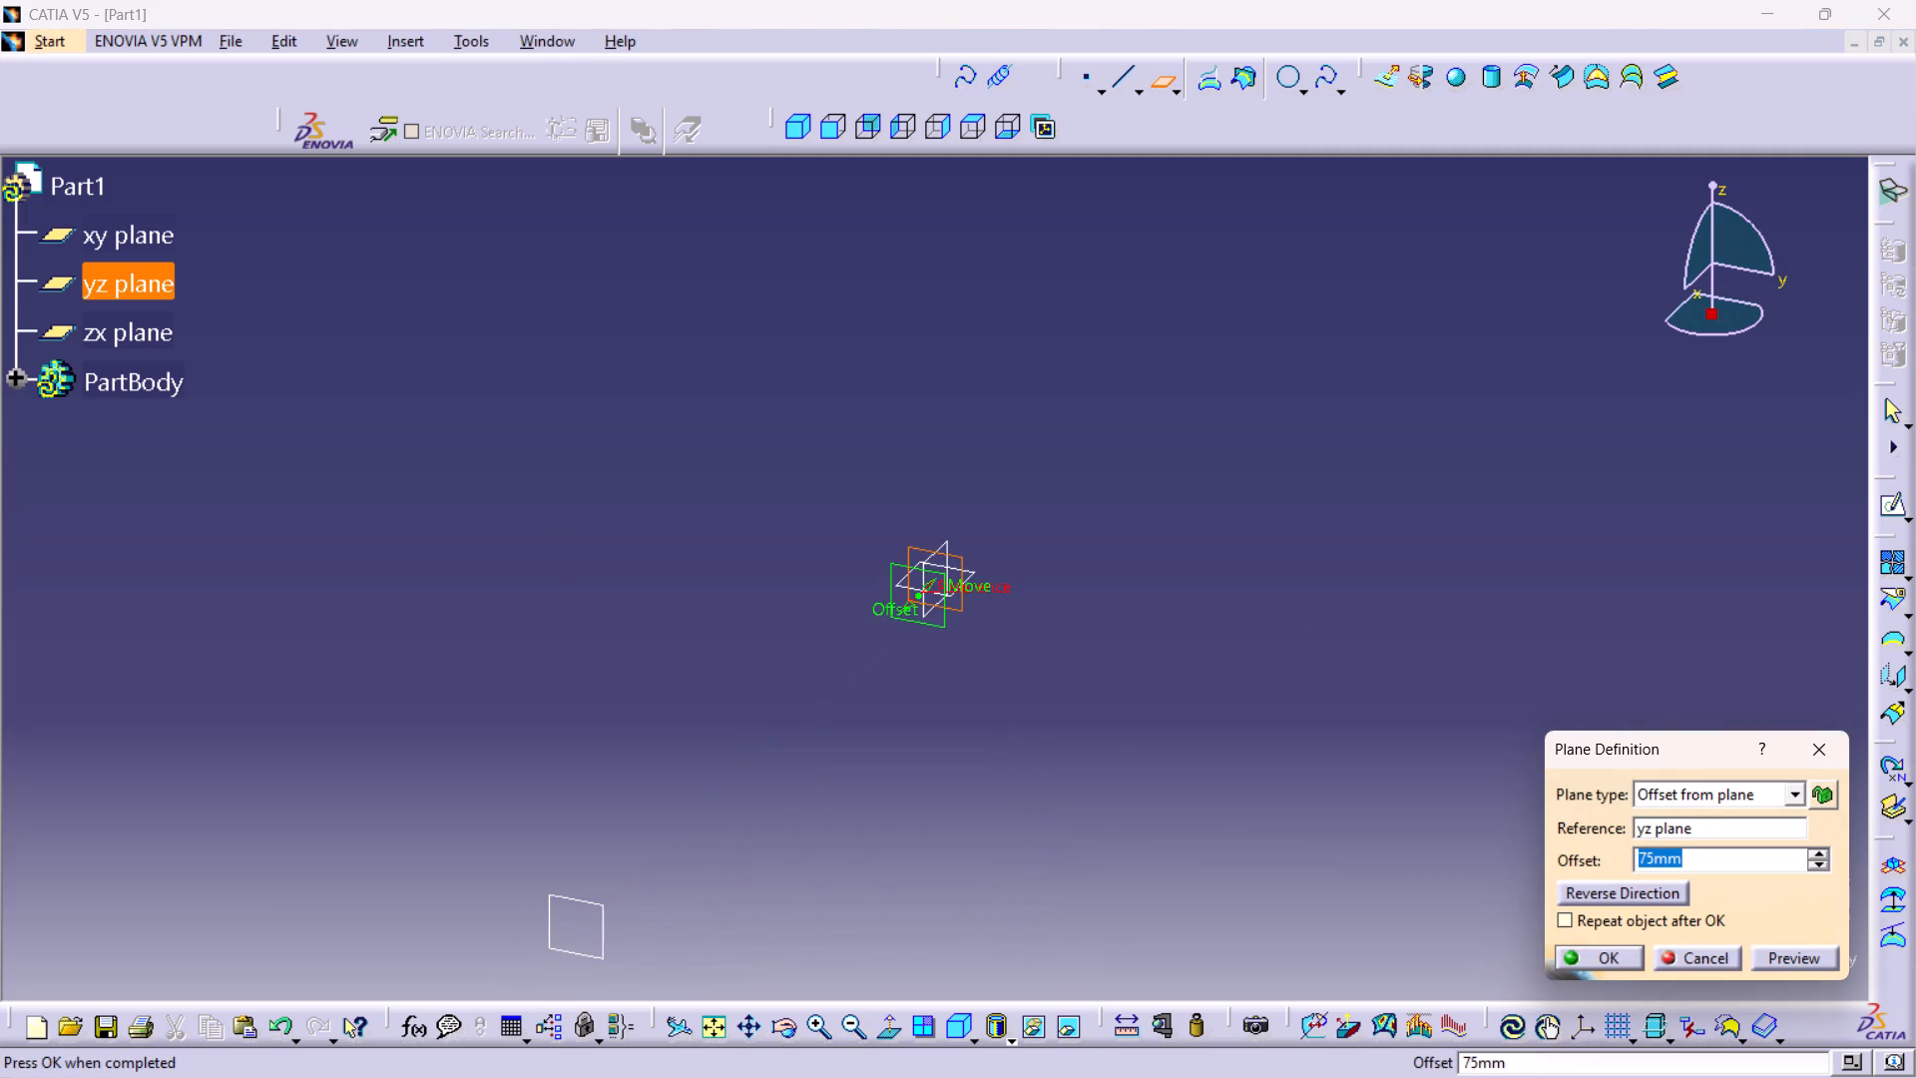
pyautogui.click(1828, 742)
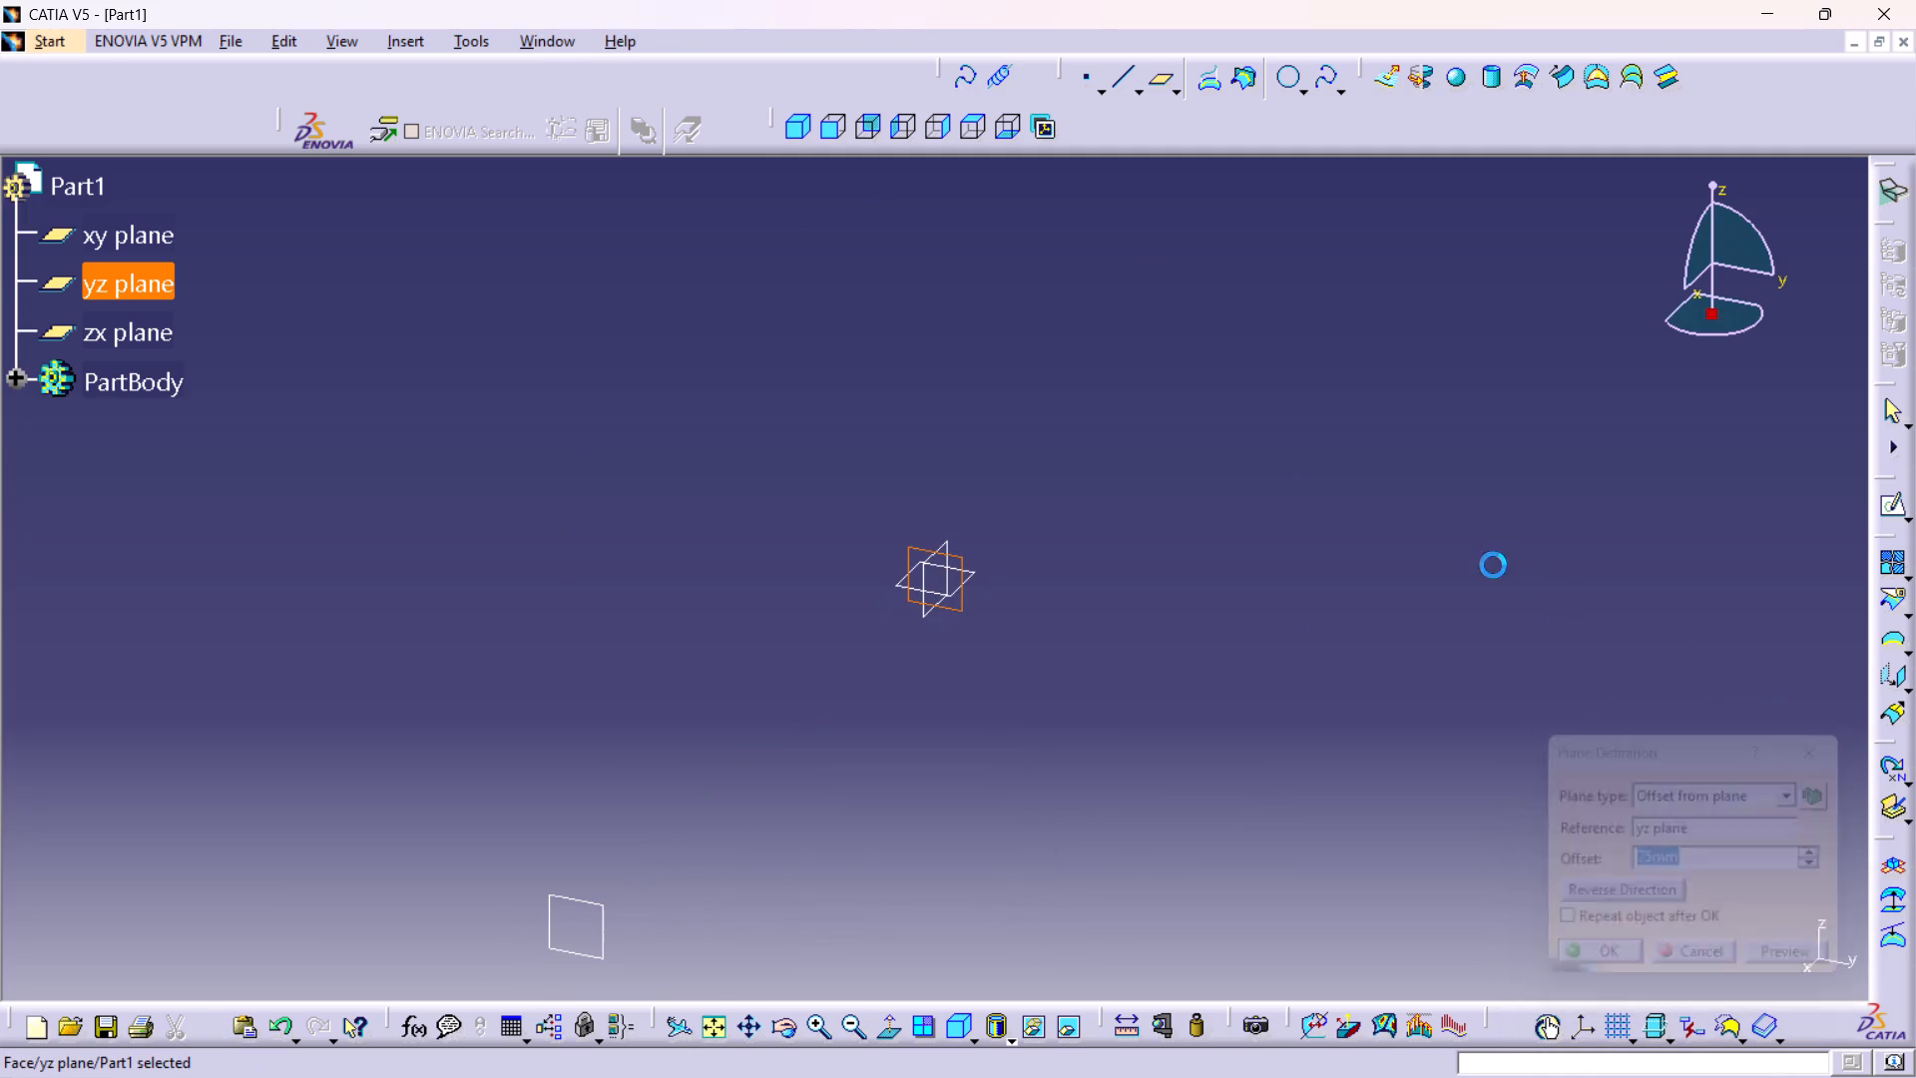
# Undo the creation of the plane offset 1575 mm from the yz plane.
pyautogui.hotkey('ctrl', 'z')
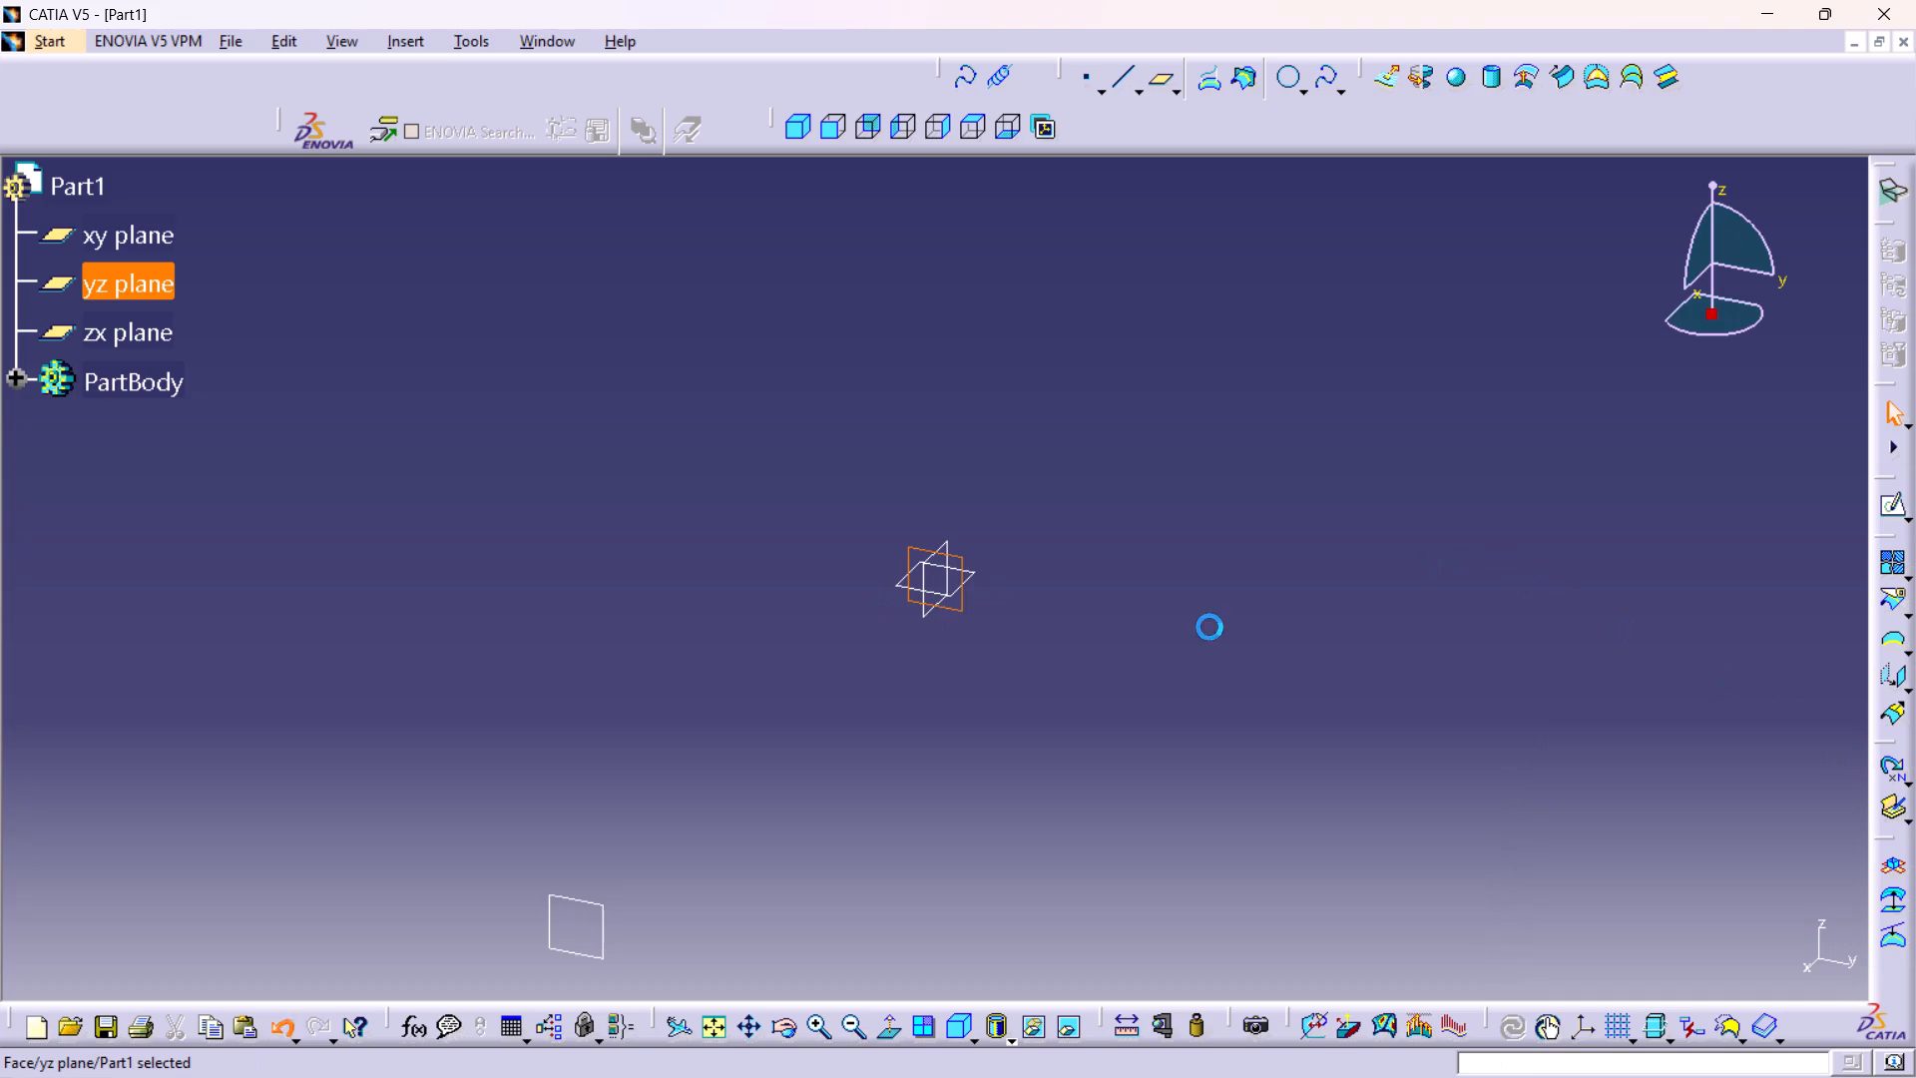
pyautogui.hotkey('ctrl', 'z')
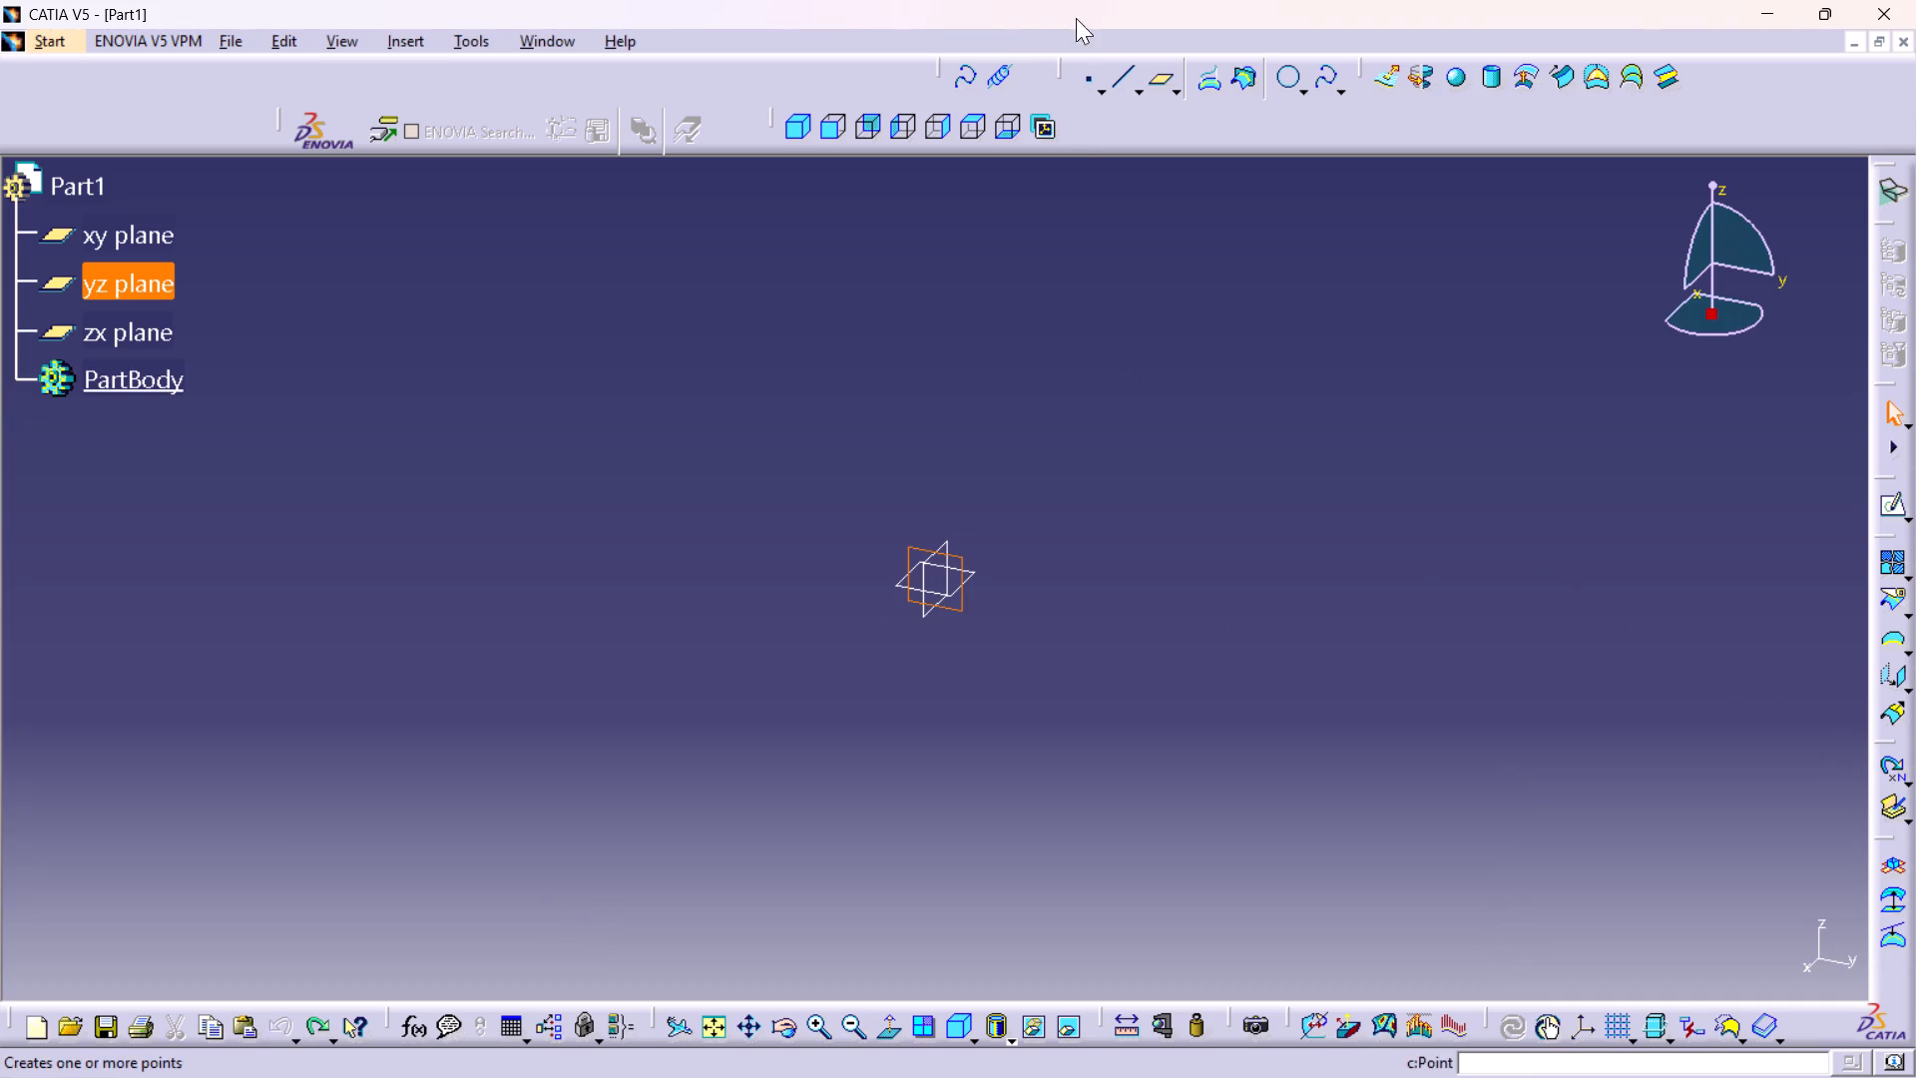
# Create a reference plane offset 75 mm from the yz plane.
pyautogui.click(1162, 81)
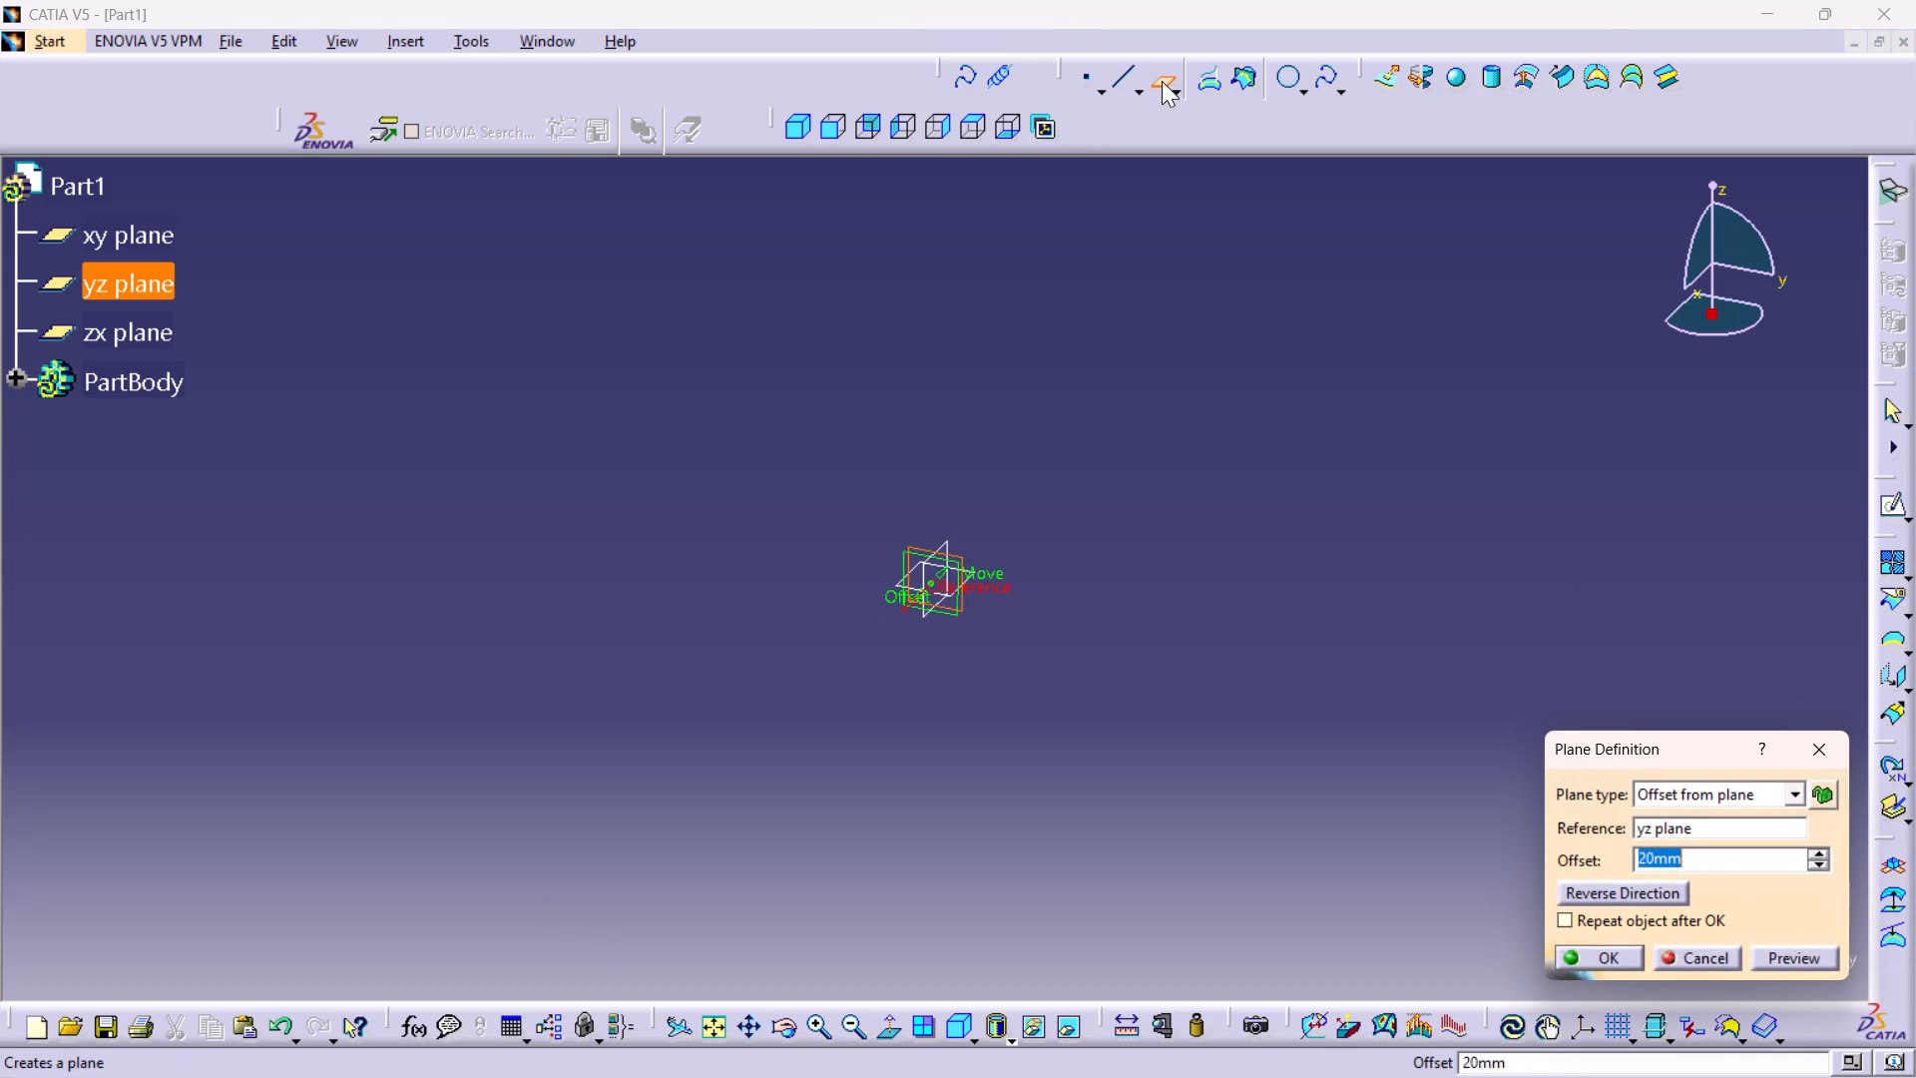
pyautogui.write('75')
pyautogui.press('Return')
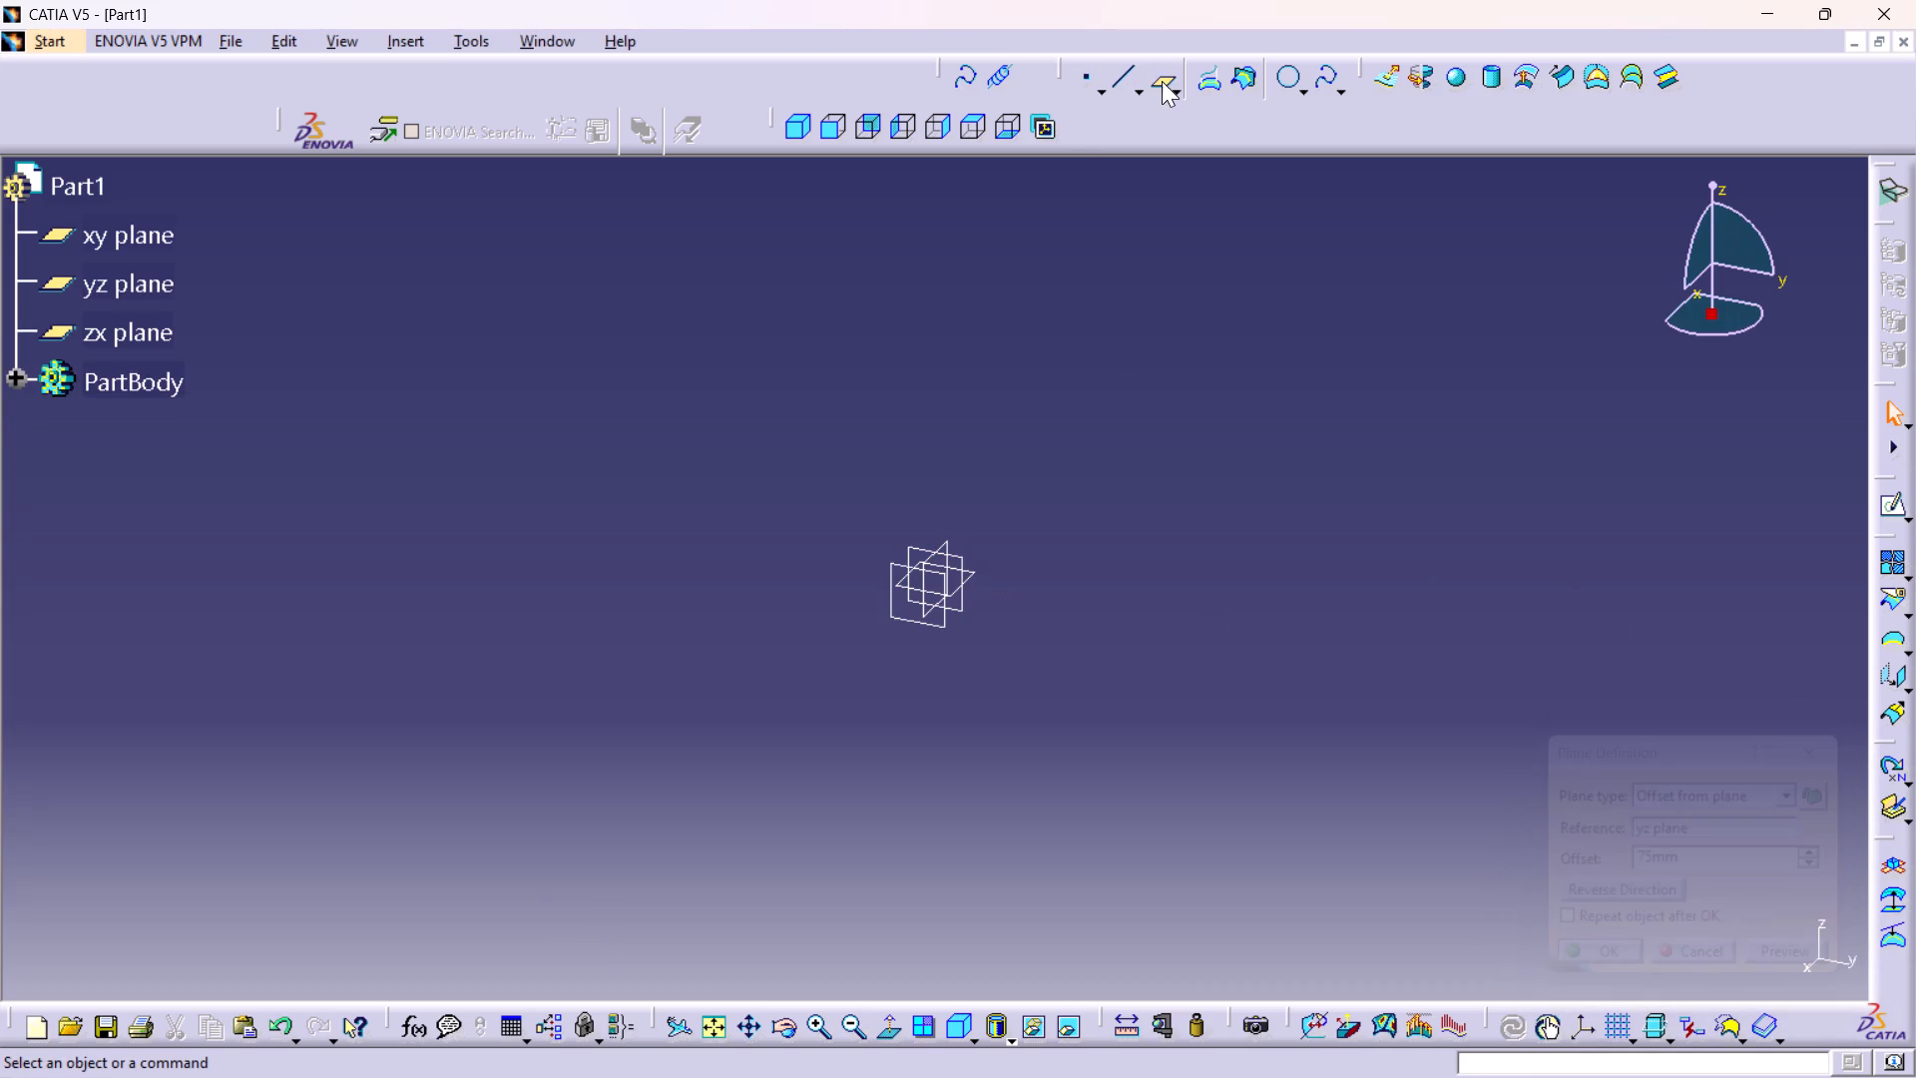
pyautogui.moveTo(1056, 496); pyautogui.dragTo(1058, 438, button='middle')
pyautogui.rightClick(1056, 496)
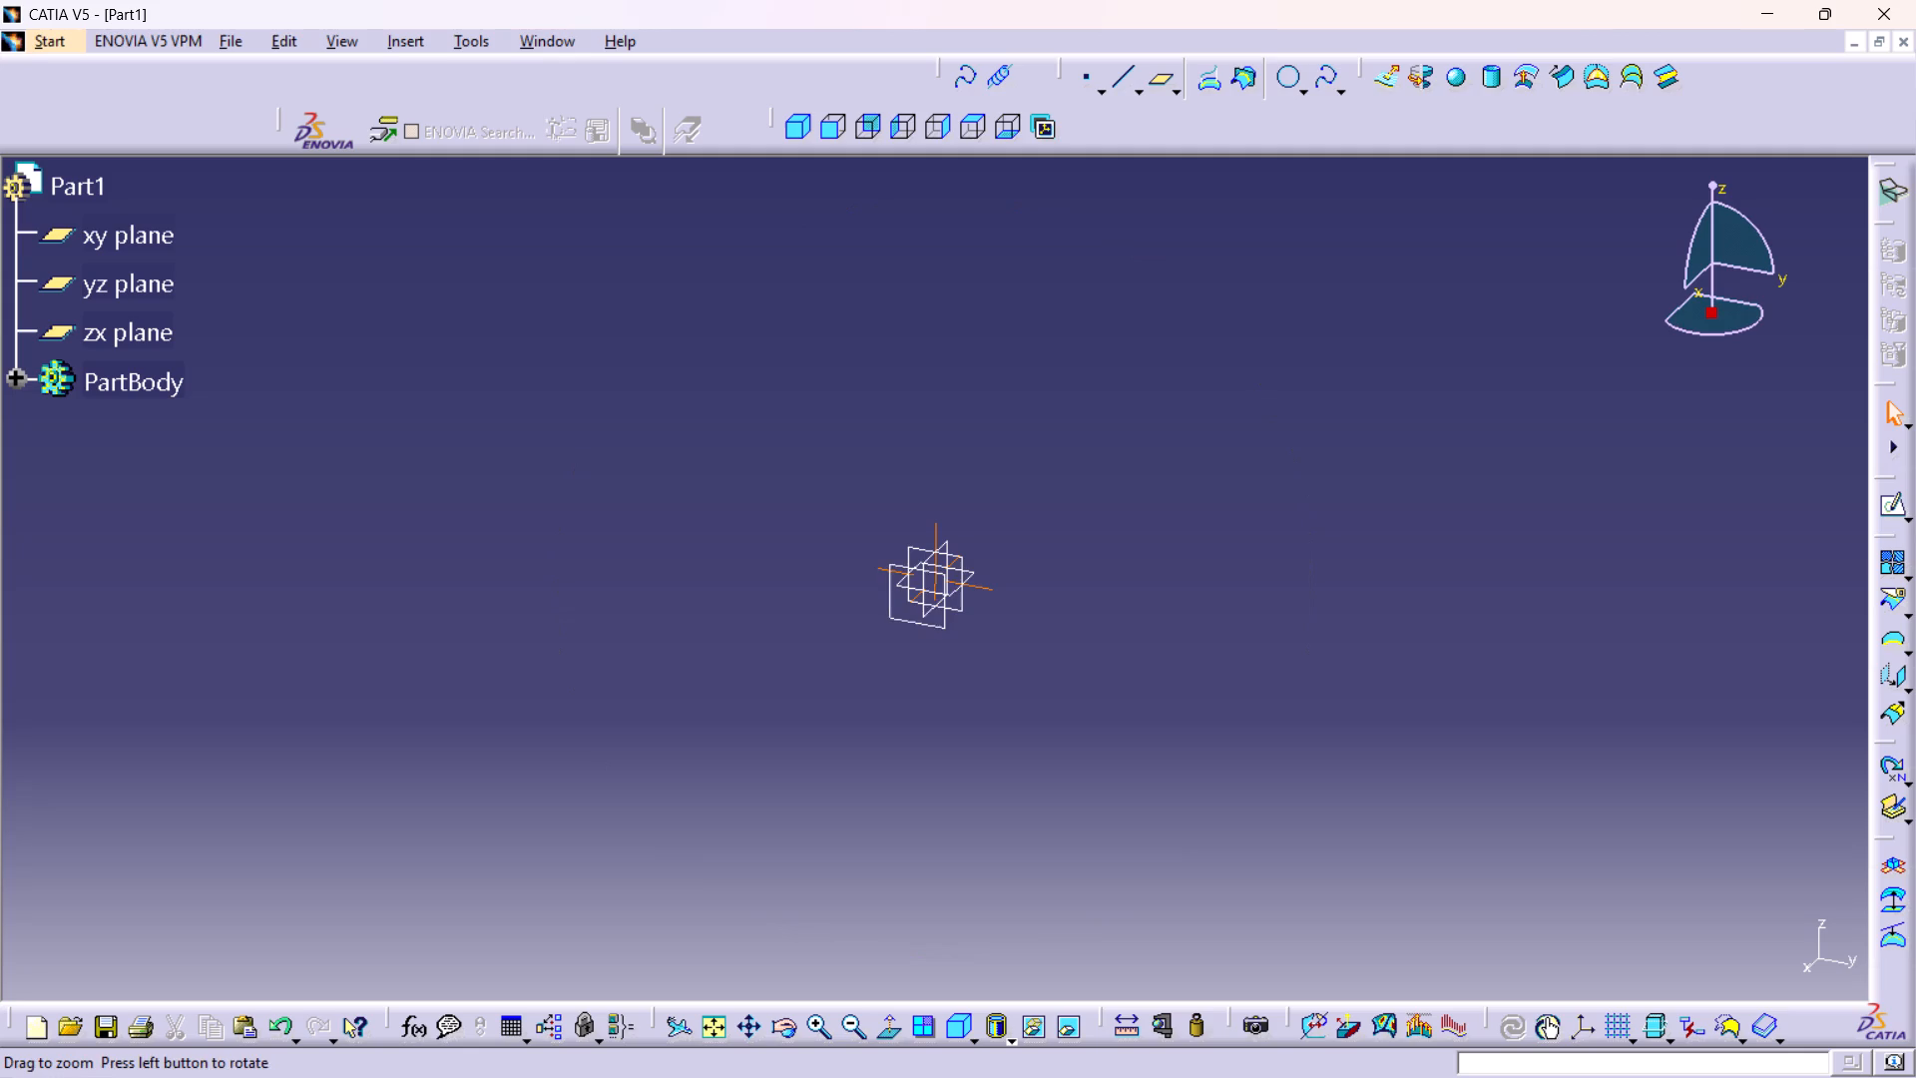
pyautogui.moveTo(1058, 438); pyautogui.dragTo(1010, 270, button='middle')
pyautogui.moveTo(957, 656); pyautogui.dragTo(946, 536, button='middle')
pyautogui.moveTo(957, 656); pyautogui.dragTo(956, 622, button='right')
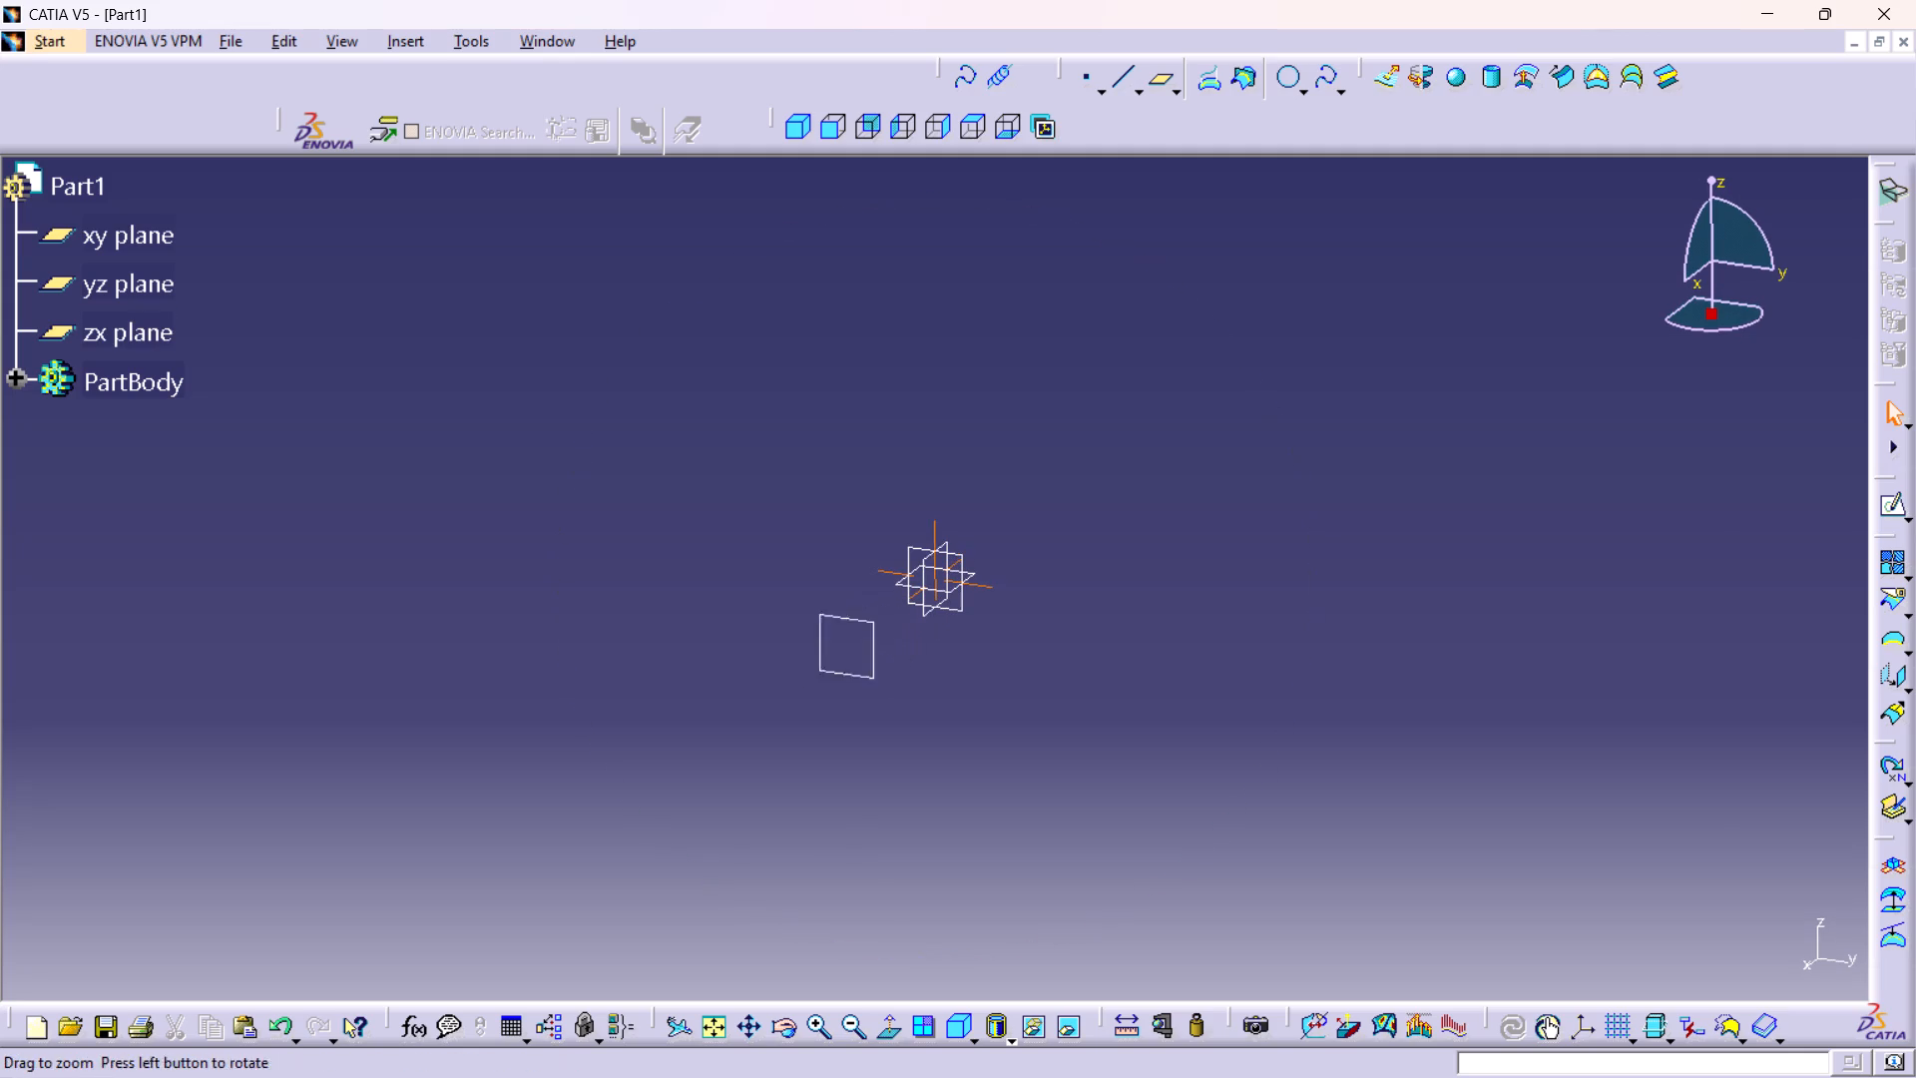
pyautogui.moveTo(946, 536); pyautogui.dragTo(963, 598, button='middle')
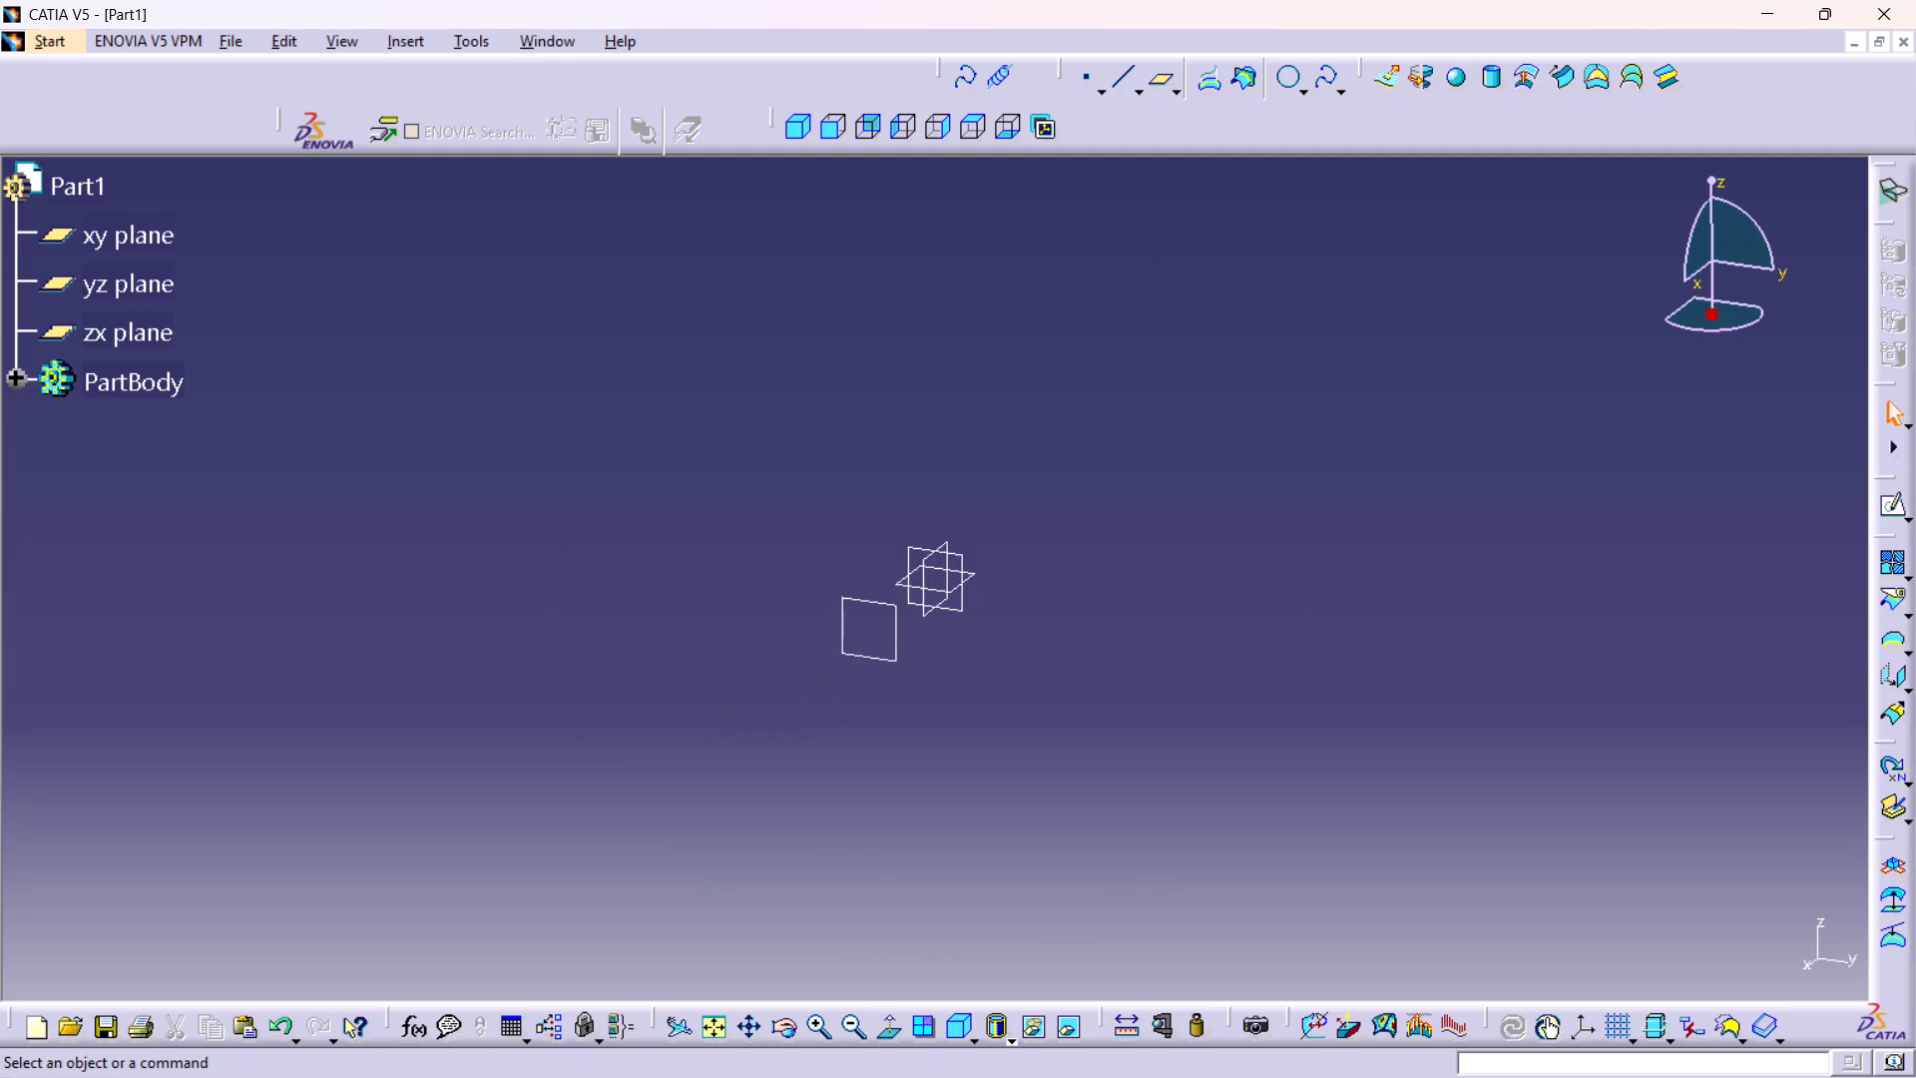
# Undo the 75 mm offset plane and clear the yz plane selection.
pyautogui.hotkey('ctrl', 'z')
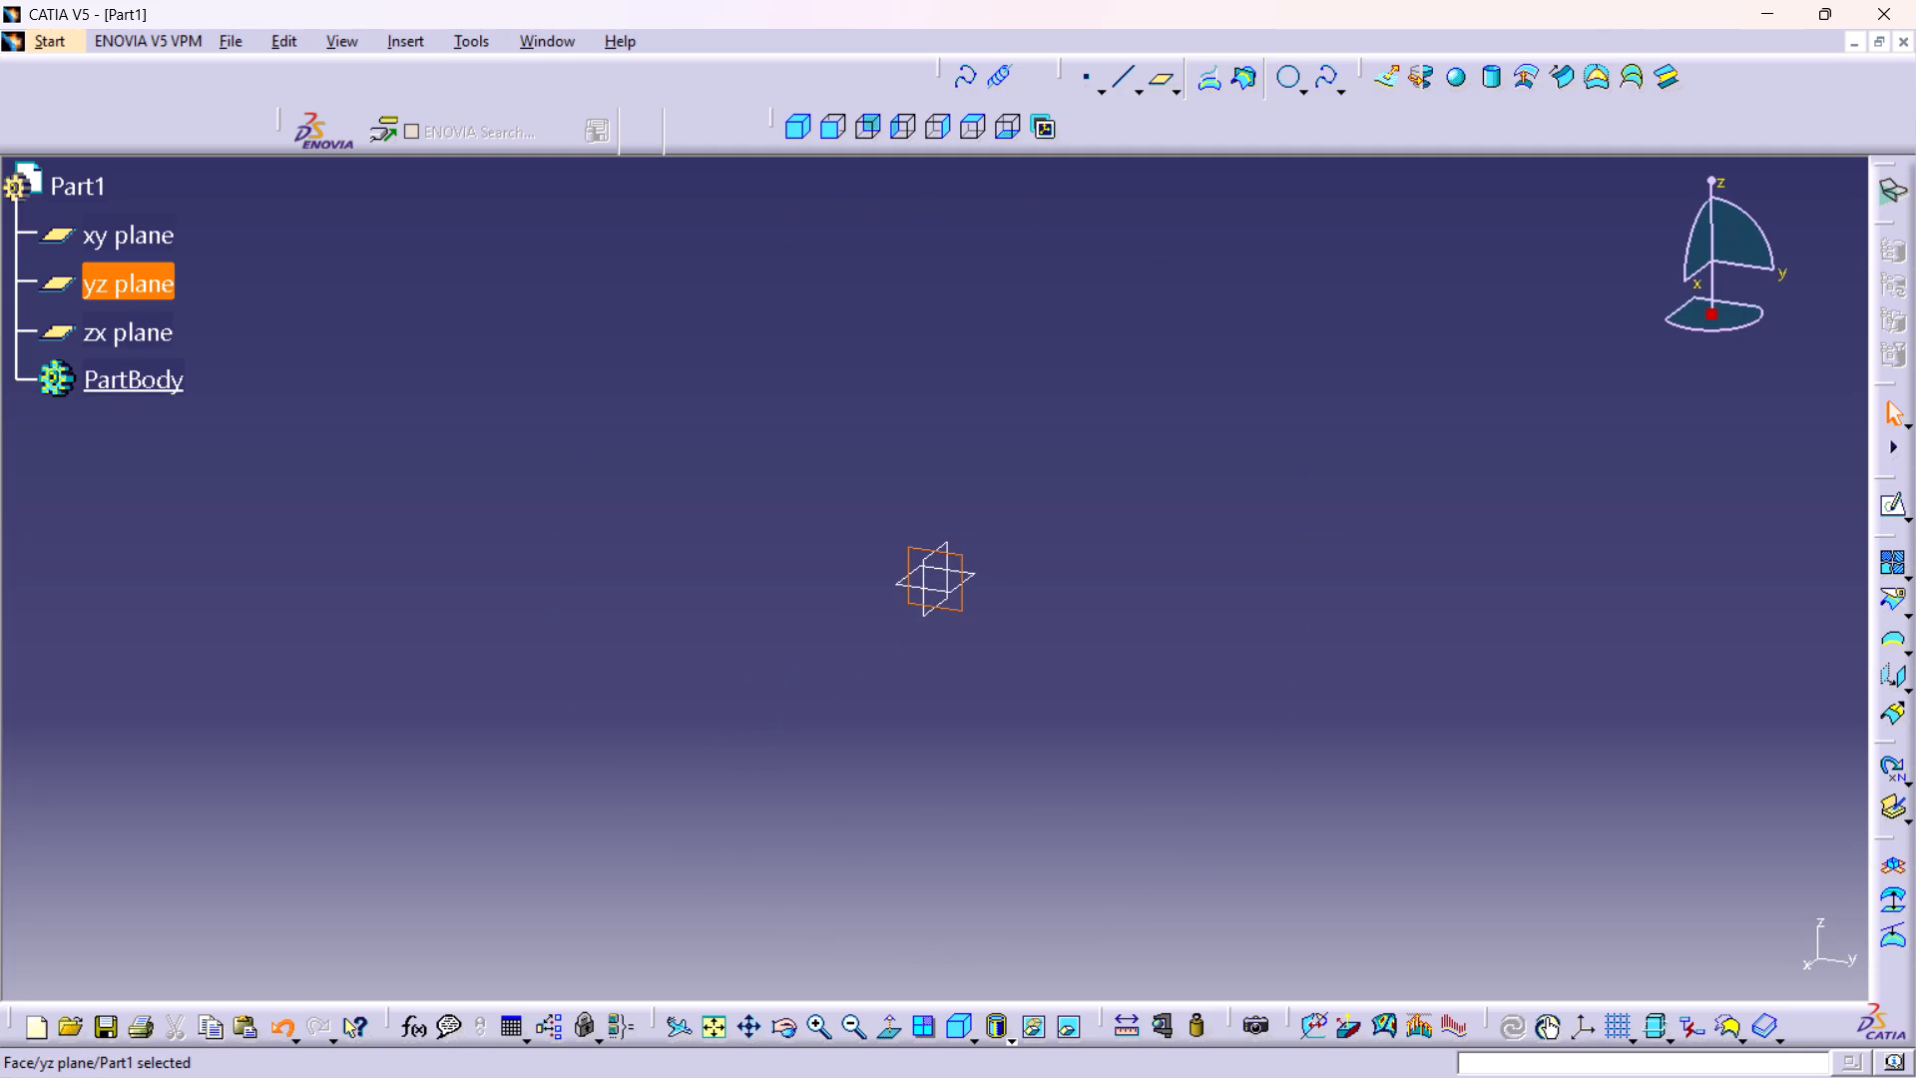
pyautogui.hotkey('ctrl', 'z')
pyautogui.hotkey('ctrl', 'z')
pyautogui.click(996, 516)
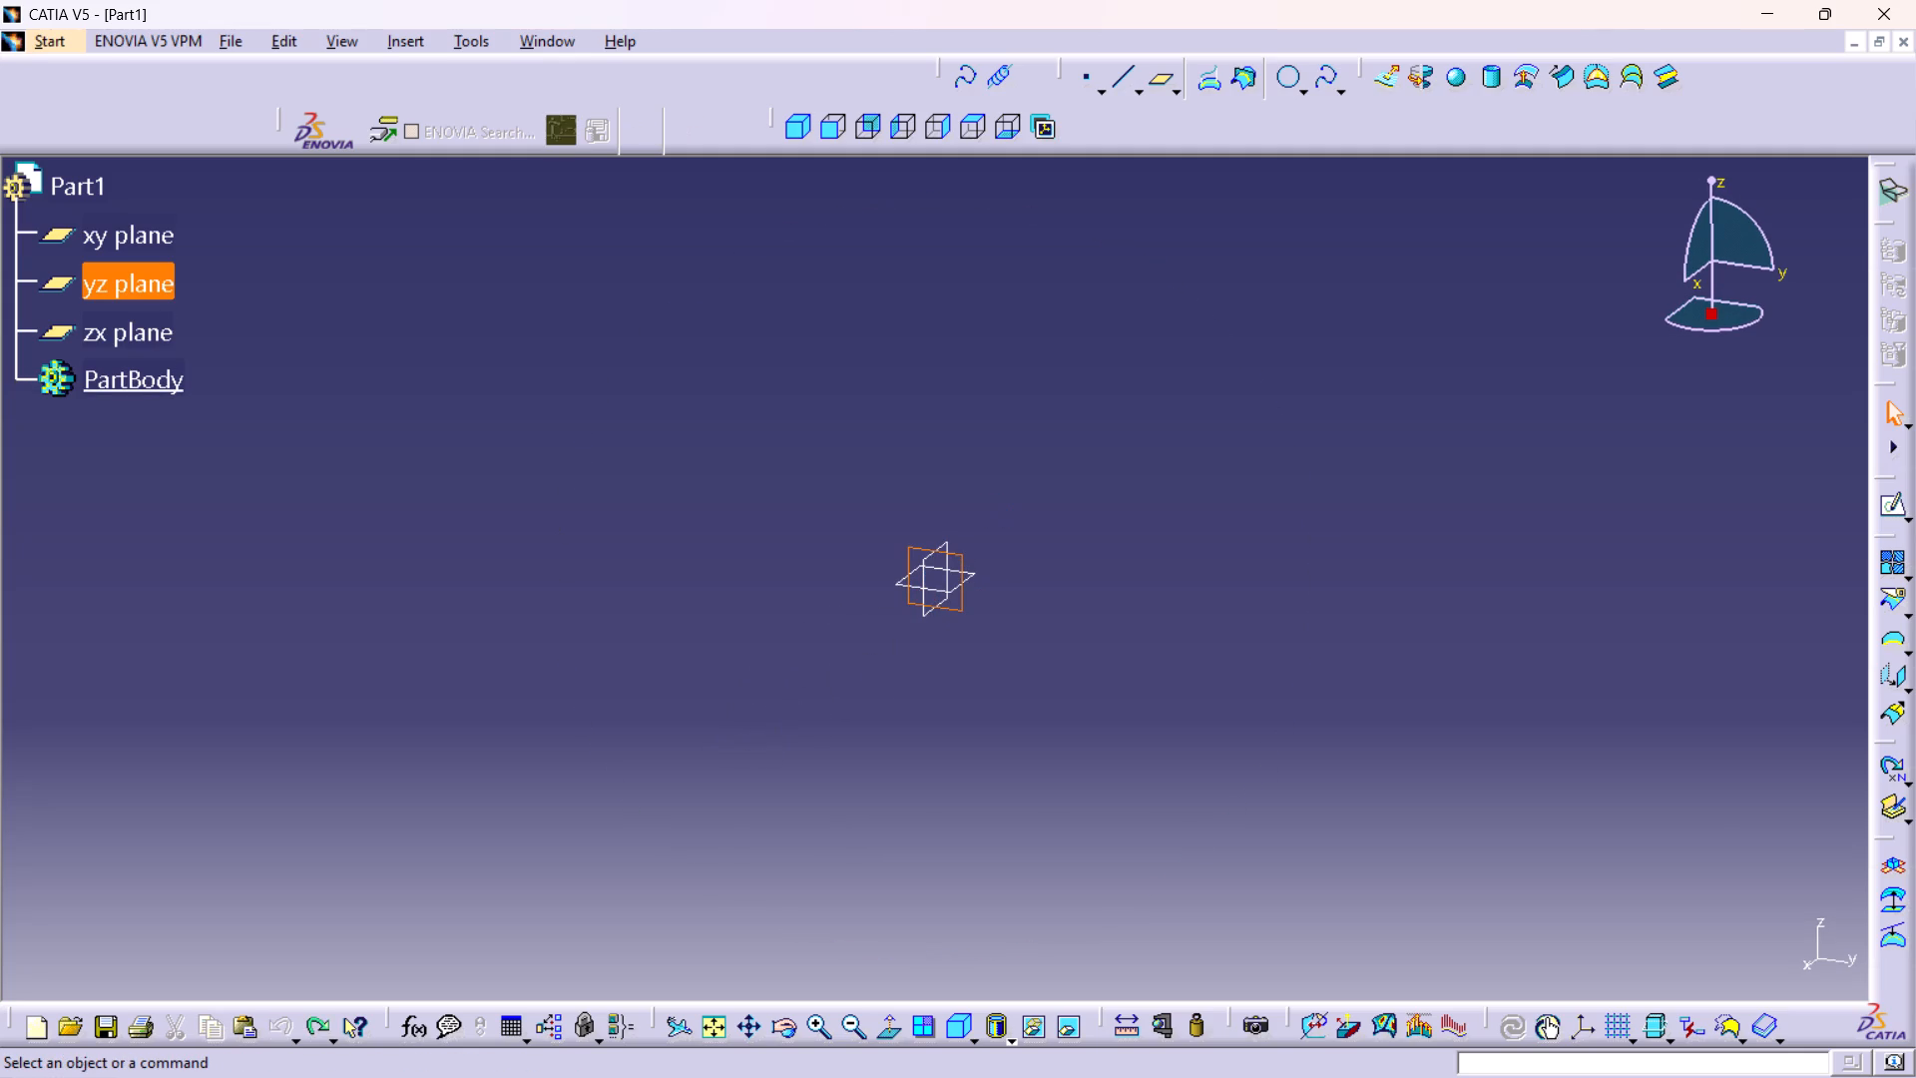
# Create a reference plane offset 75 mm from the yz plane.
pyautogui.click(963, 606)
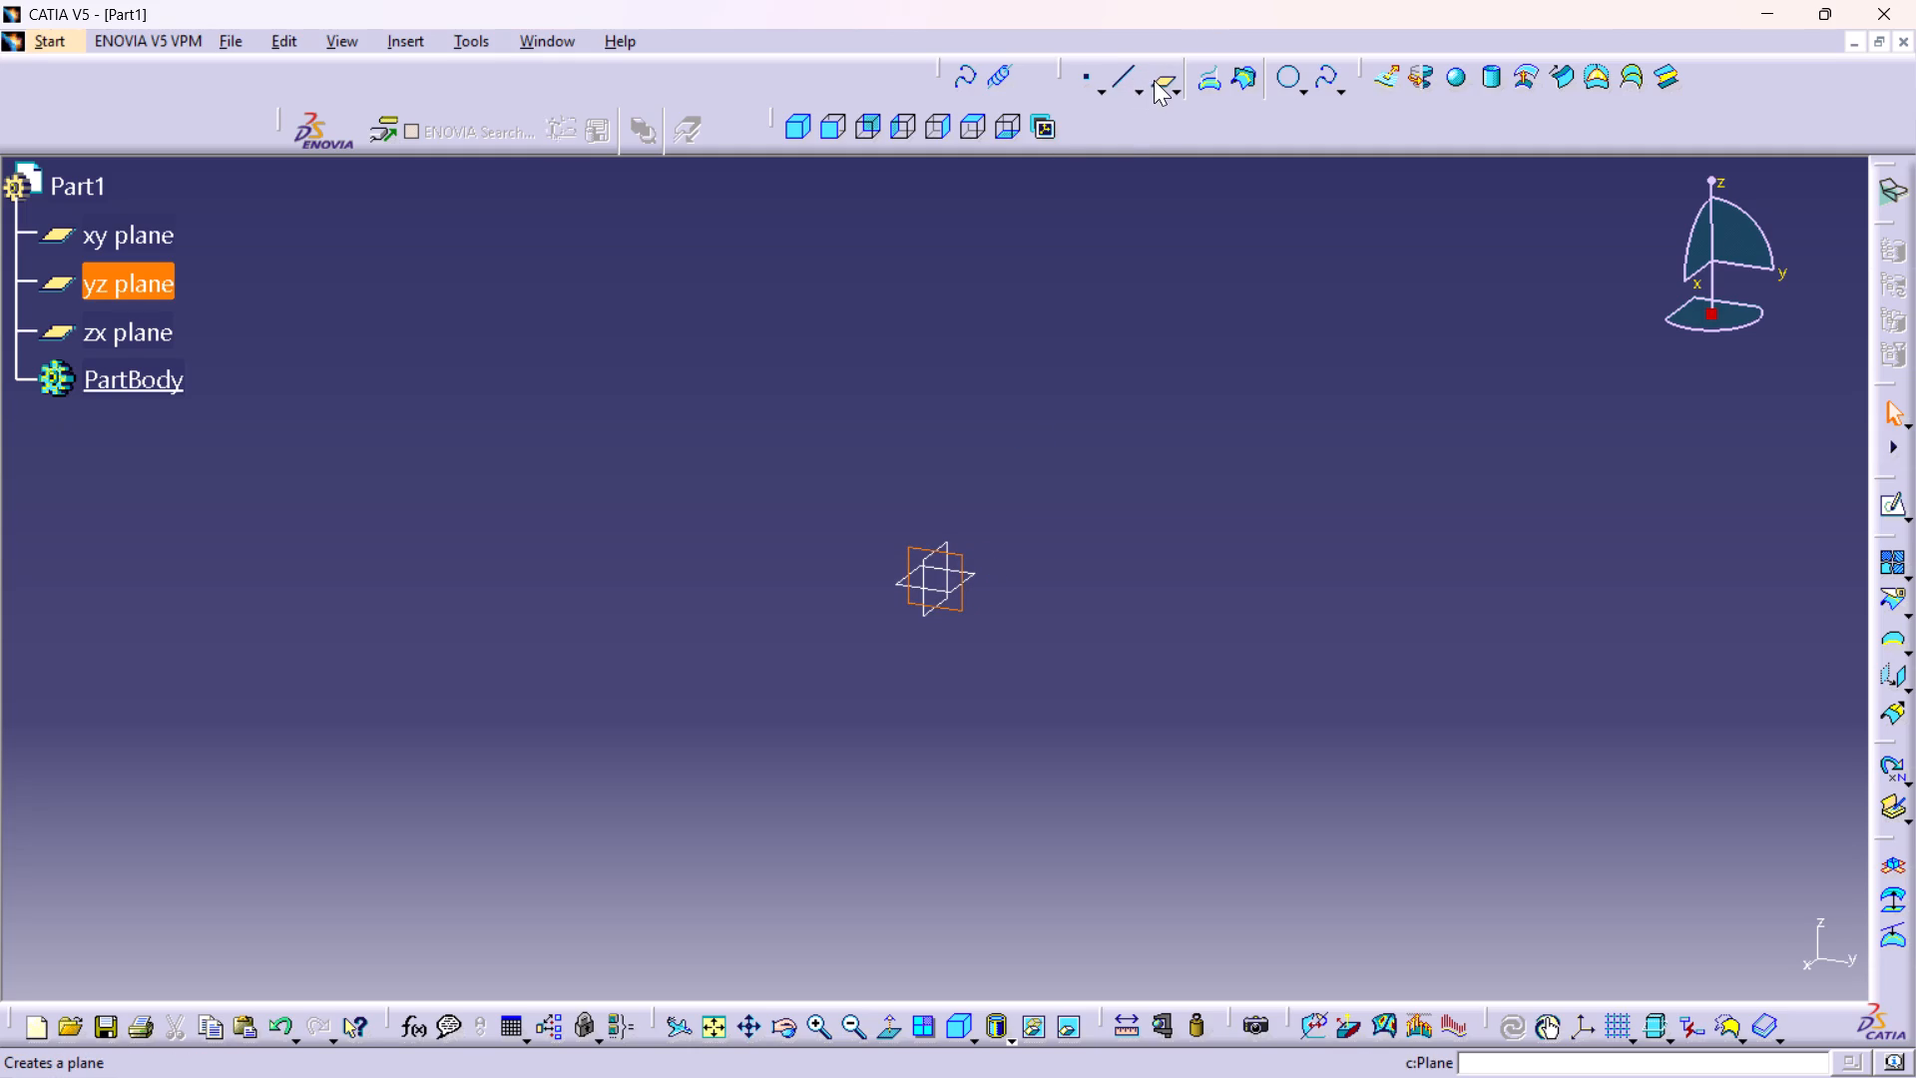
pyautogui.click(1154, 80)
pyautogui.write('75')
pyautogui.press('Return')
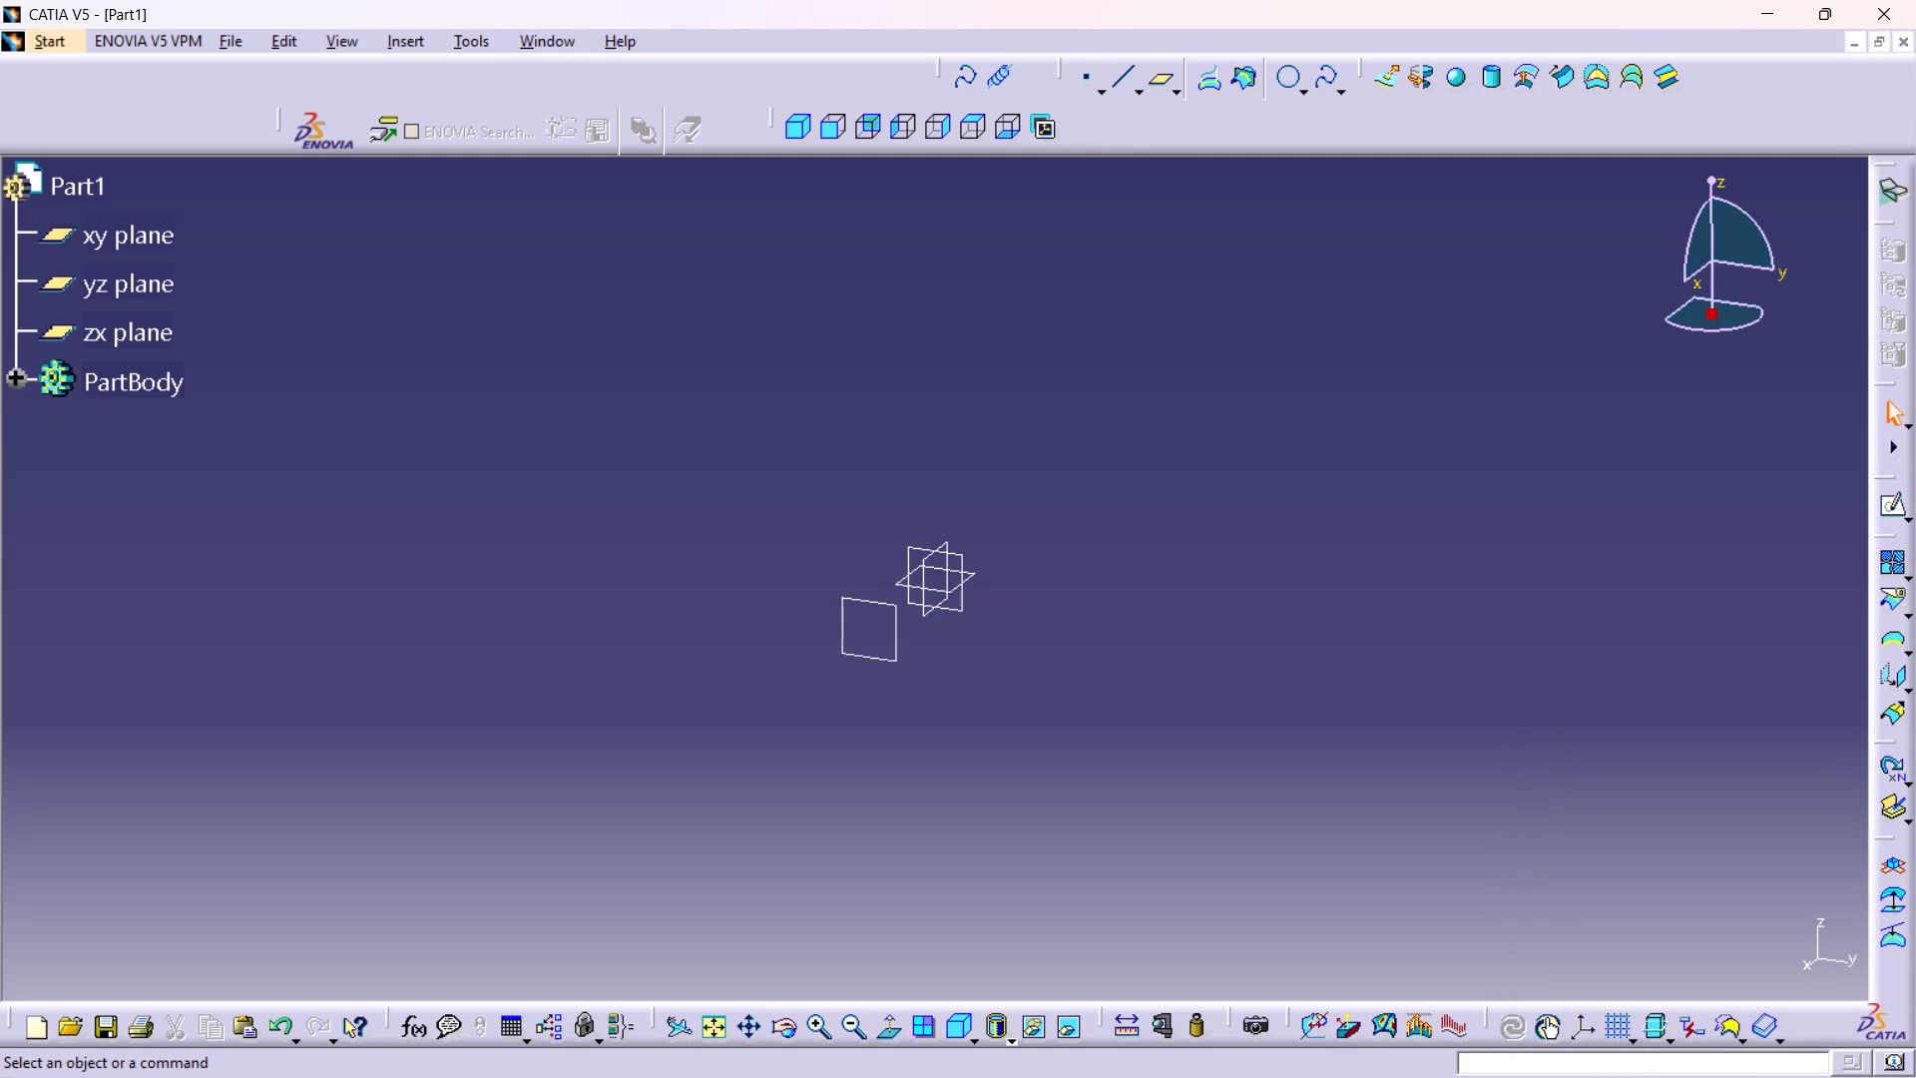
# Create a reference plane offset 150 mm from the zx plane in the default direction.
pyautogui.moveTo(959, 480); pyautogui.dragTo(965, 486, button='middle')
pyautogui.moveTo(959, 480); pyautogui.dragTo(965, 486, button='right')
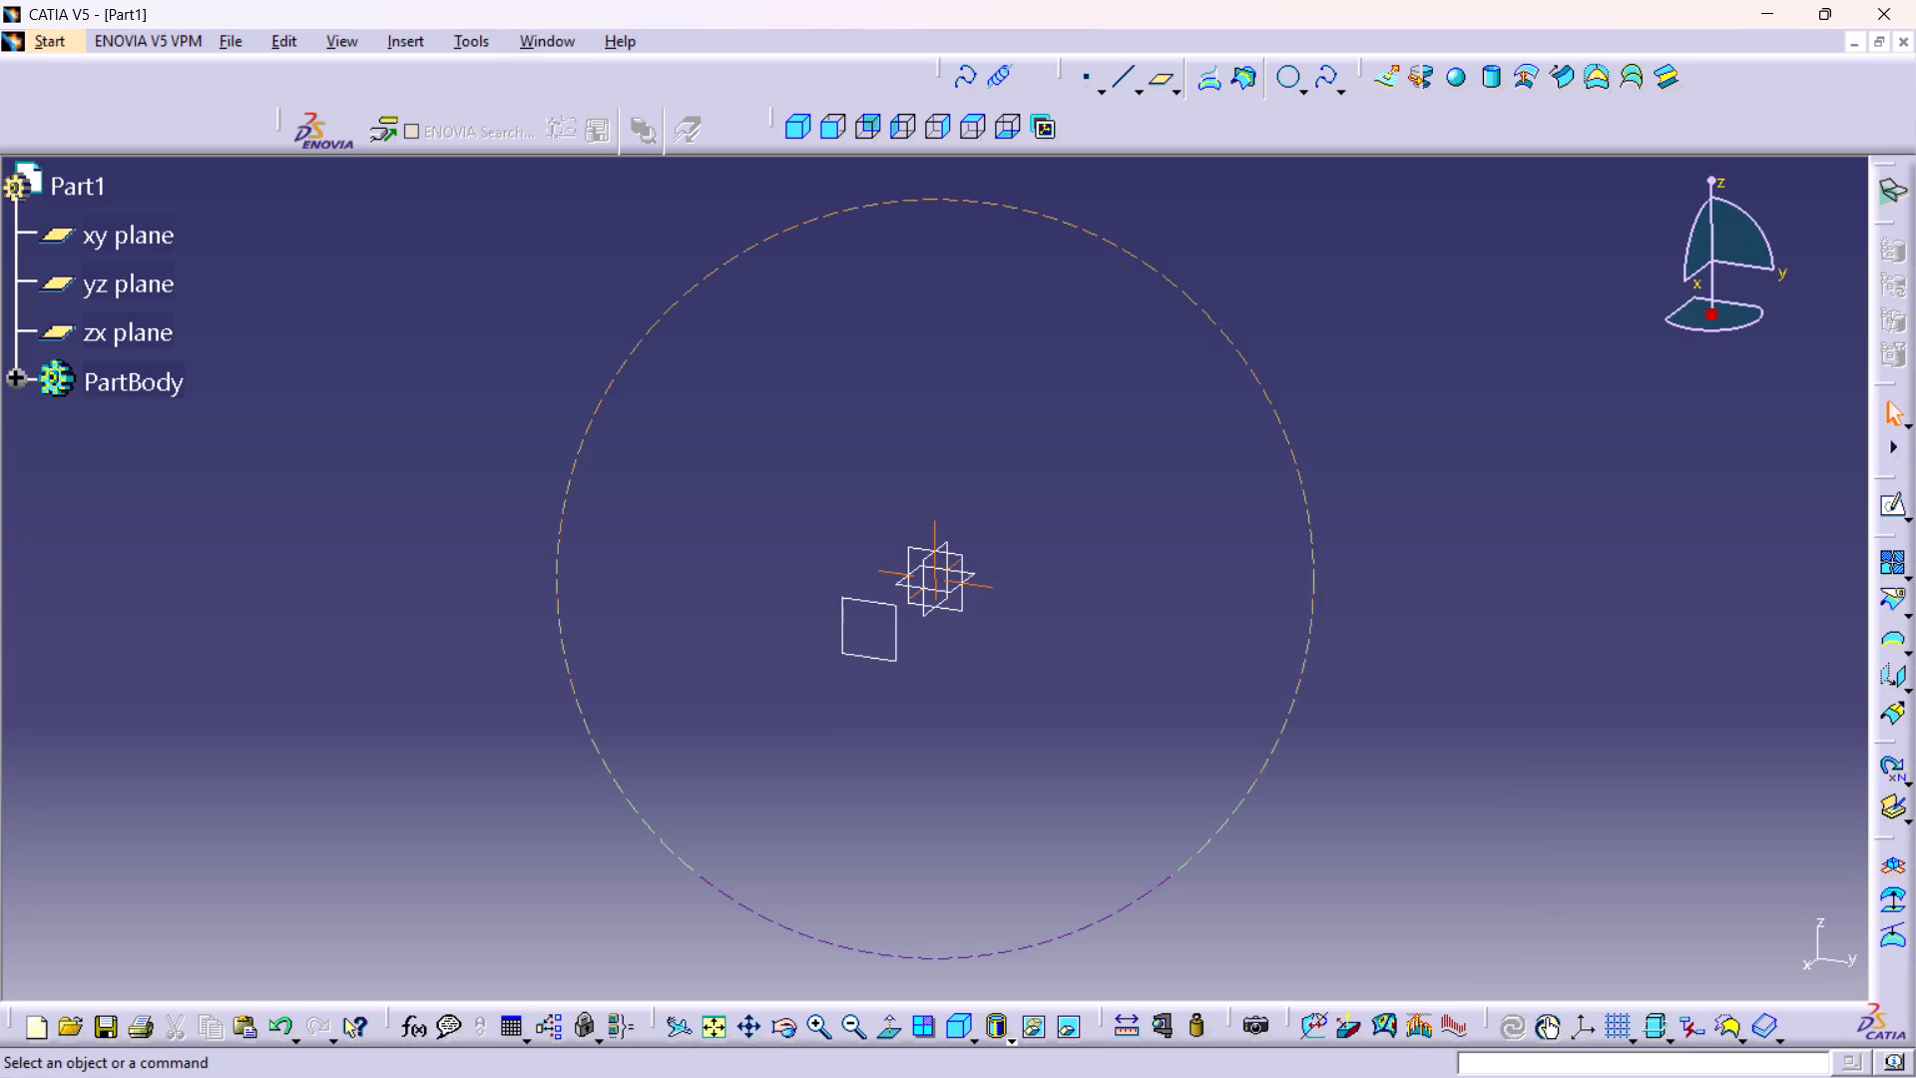
pyautogui.moveTo(965, 486); pyautogui.dragTo(990, 608, button='middle')
pyautogui.moveTo(965, 486); pyautogui.dragTo(990, 605, button='right')
pyautogui.click(924, 579)
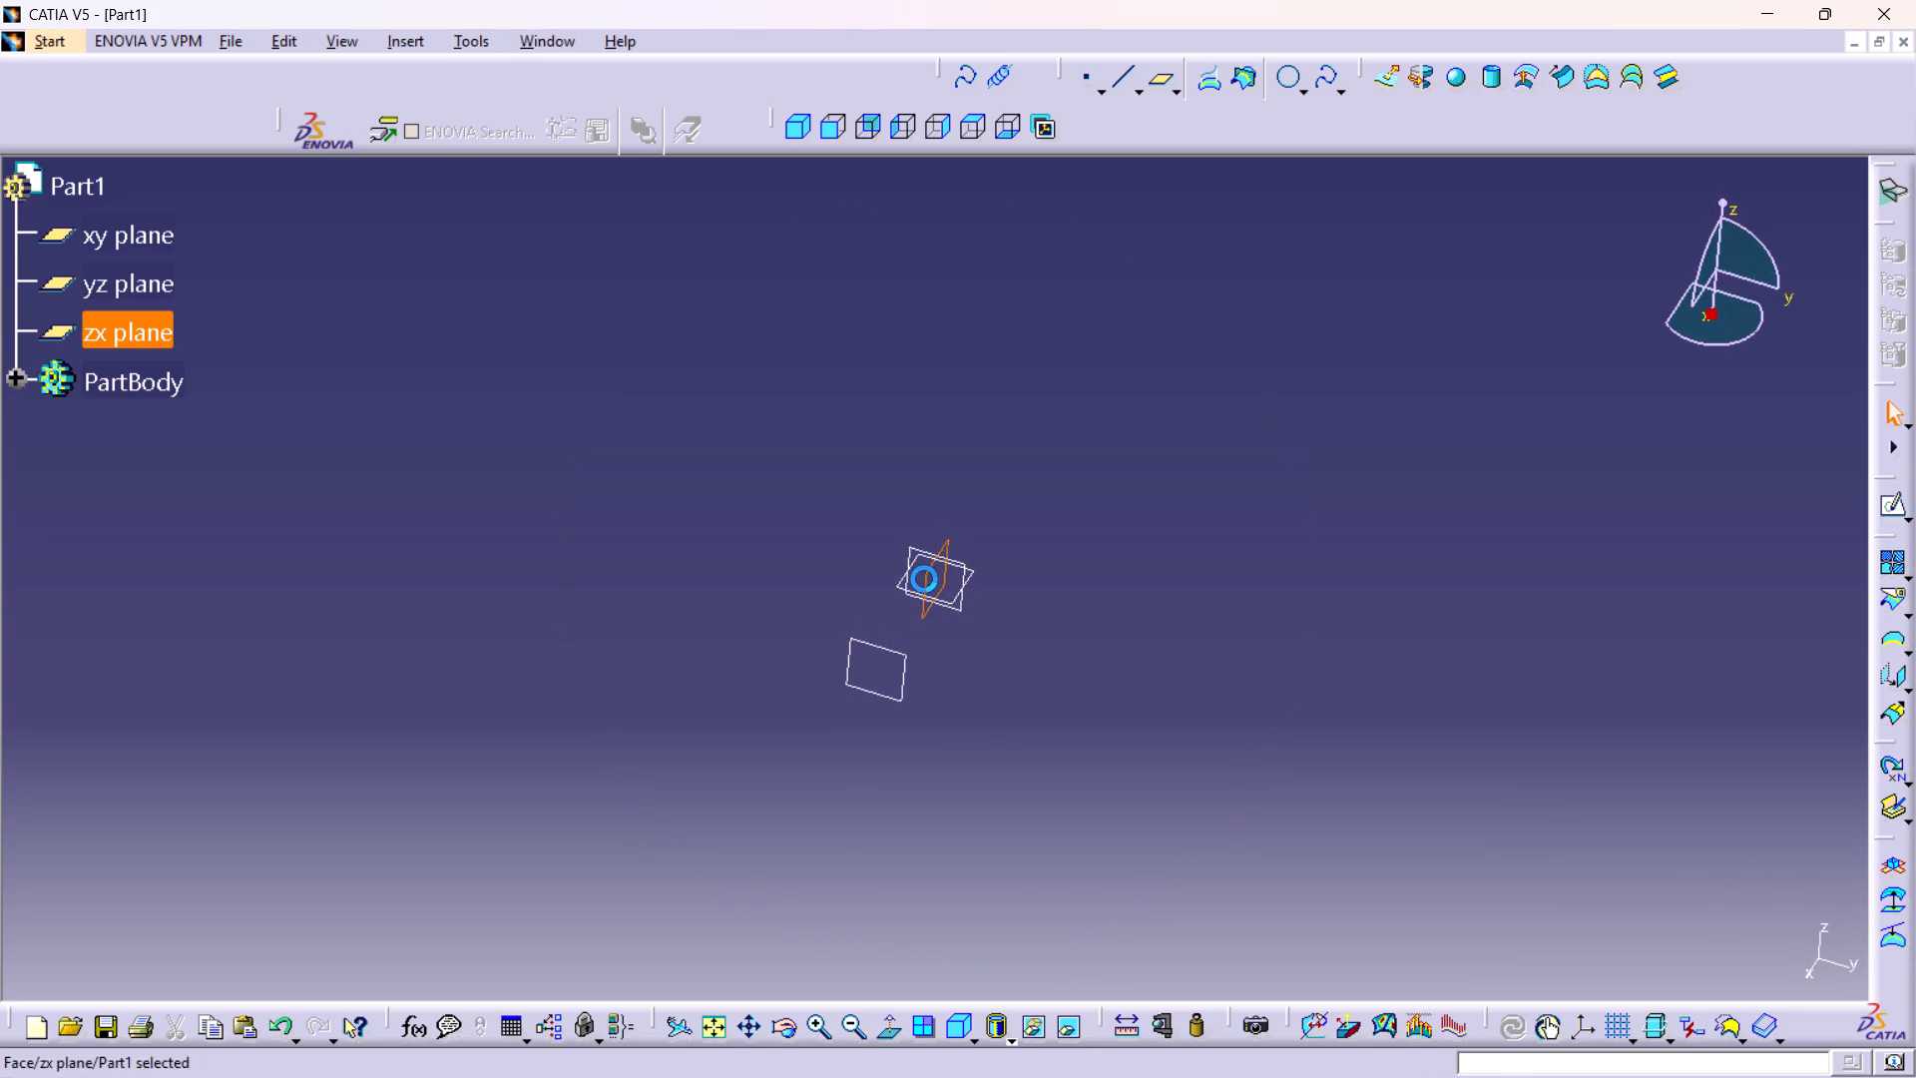
pyautogui.click(1158, 79)
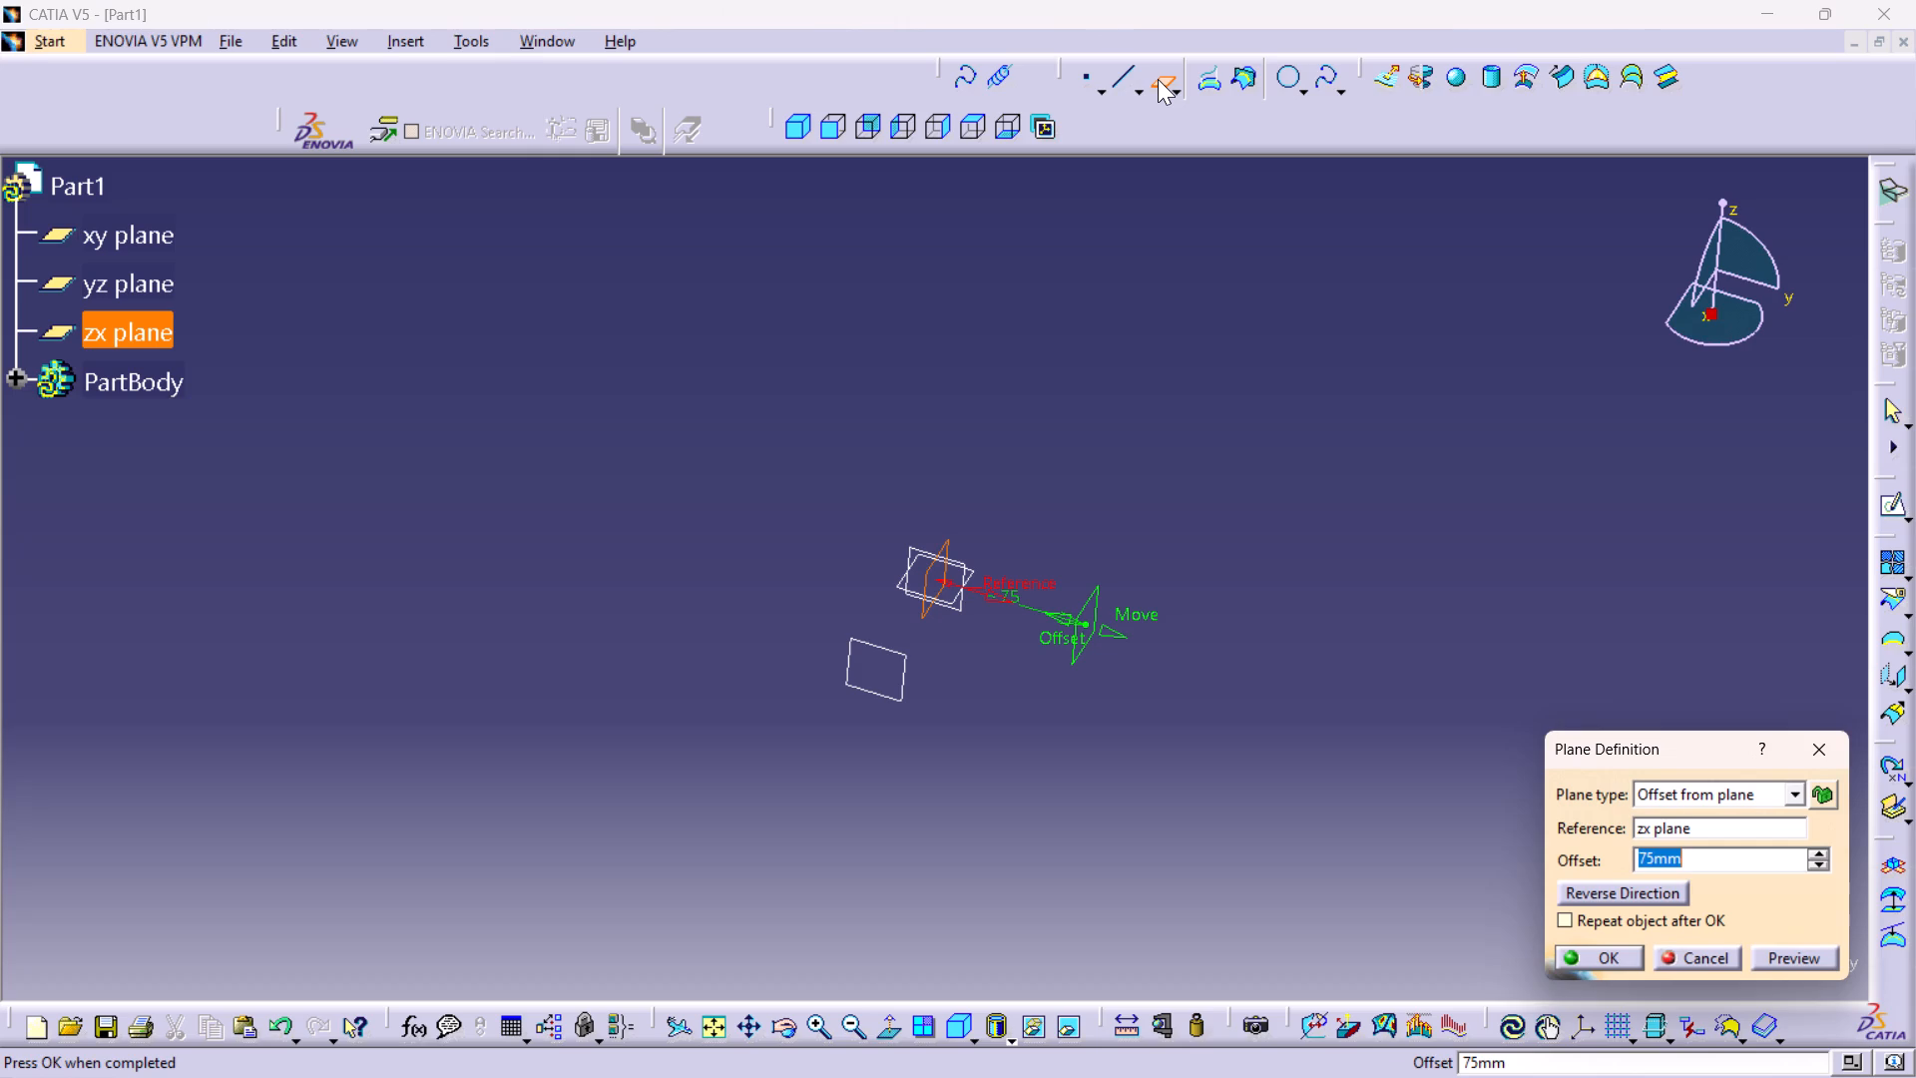
pyautogui.write('150')
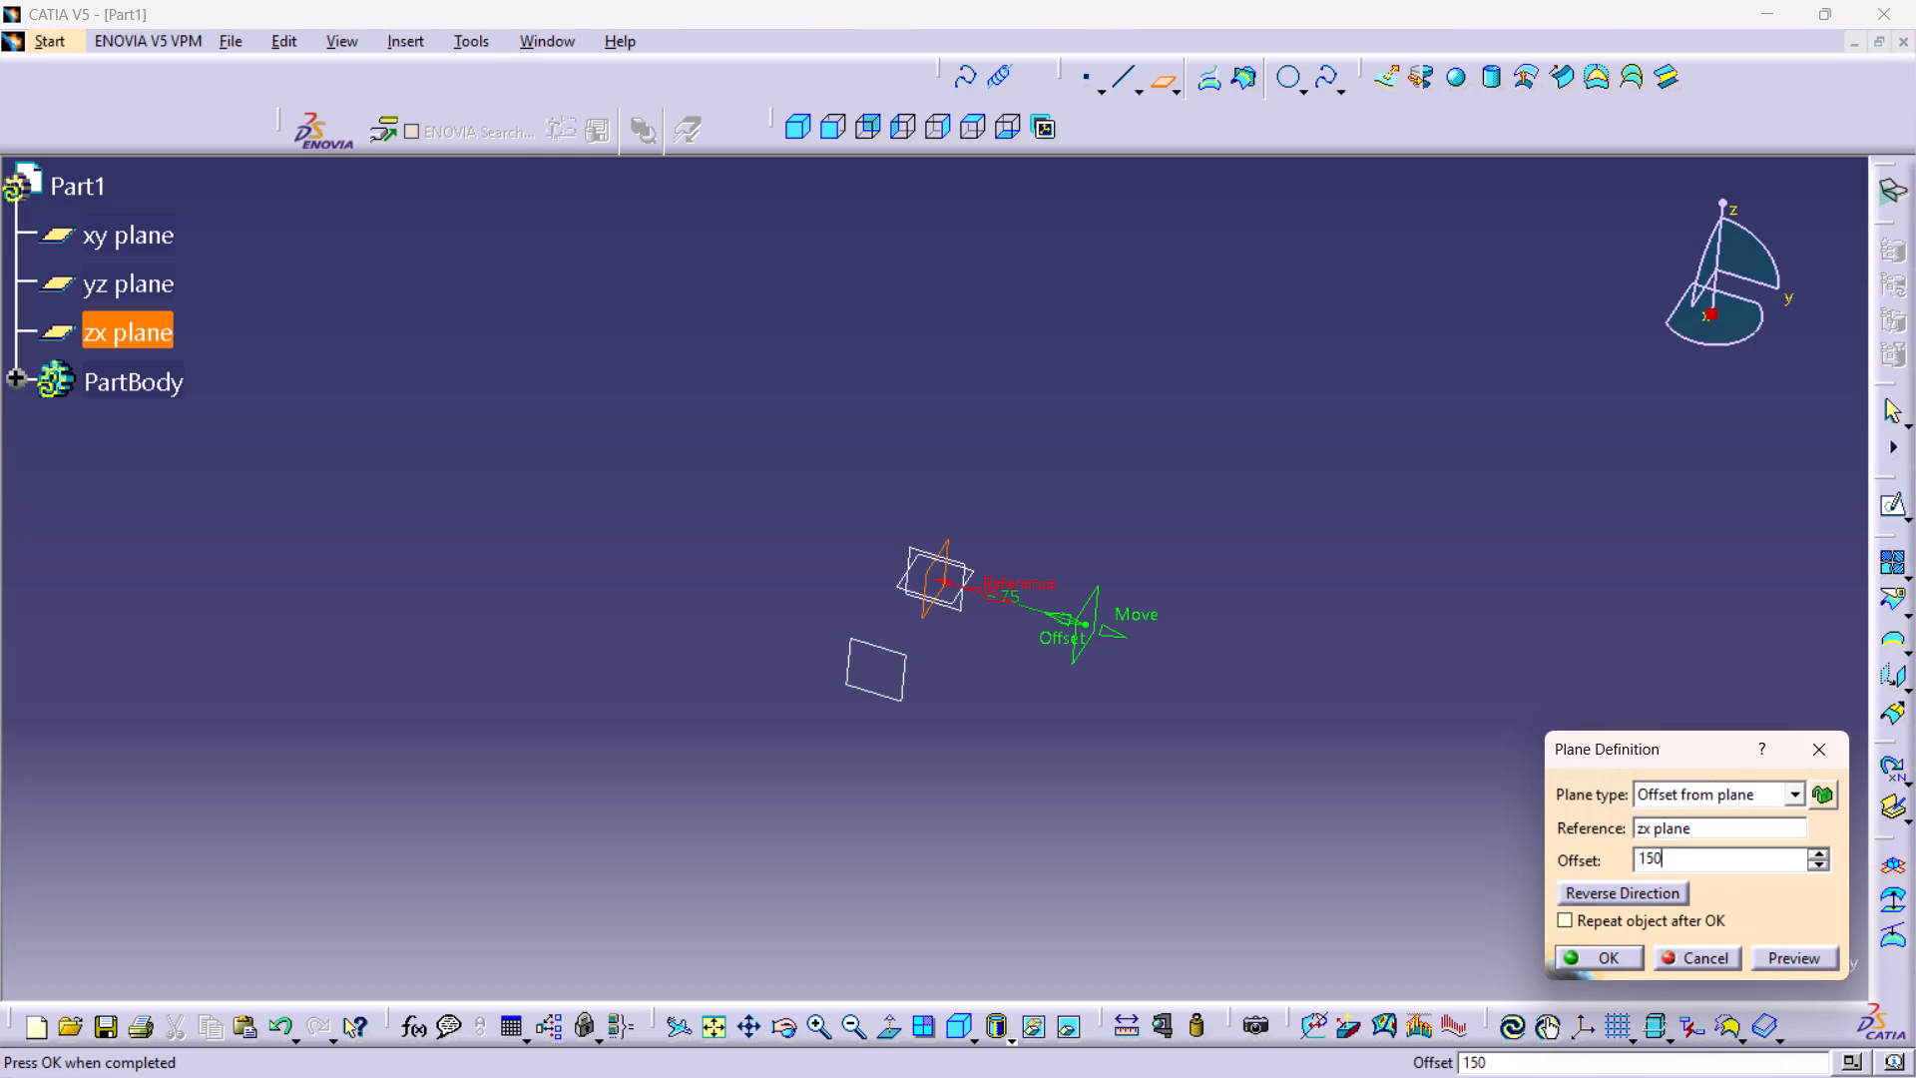
pyautogui.press('Return')
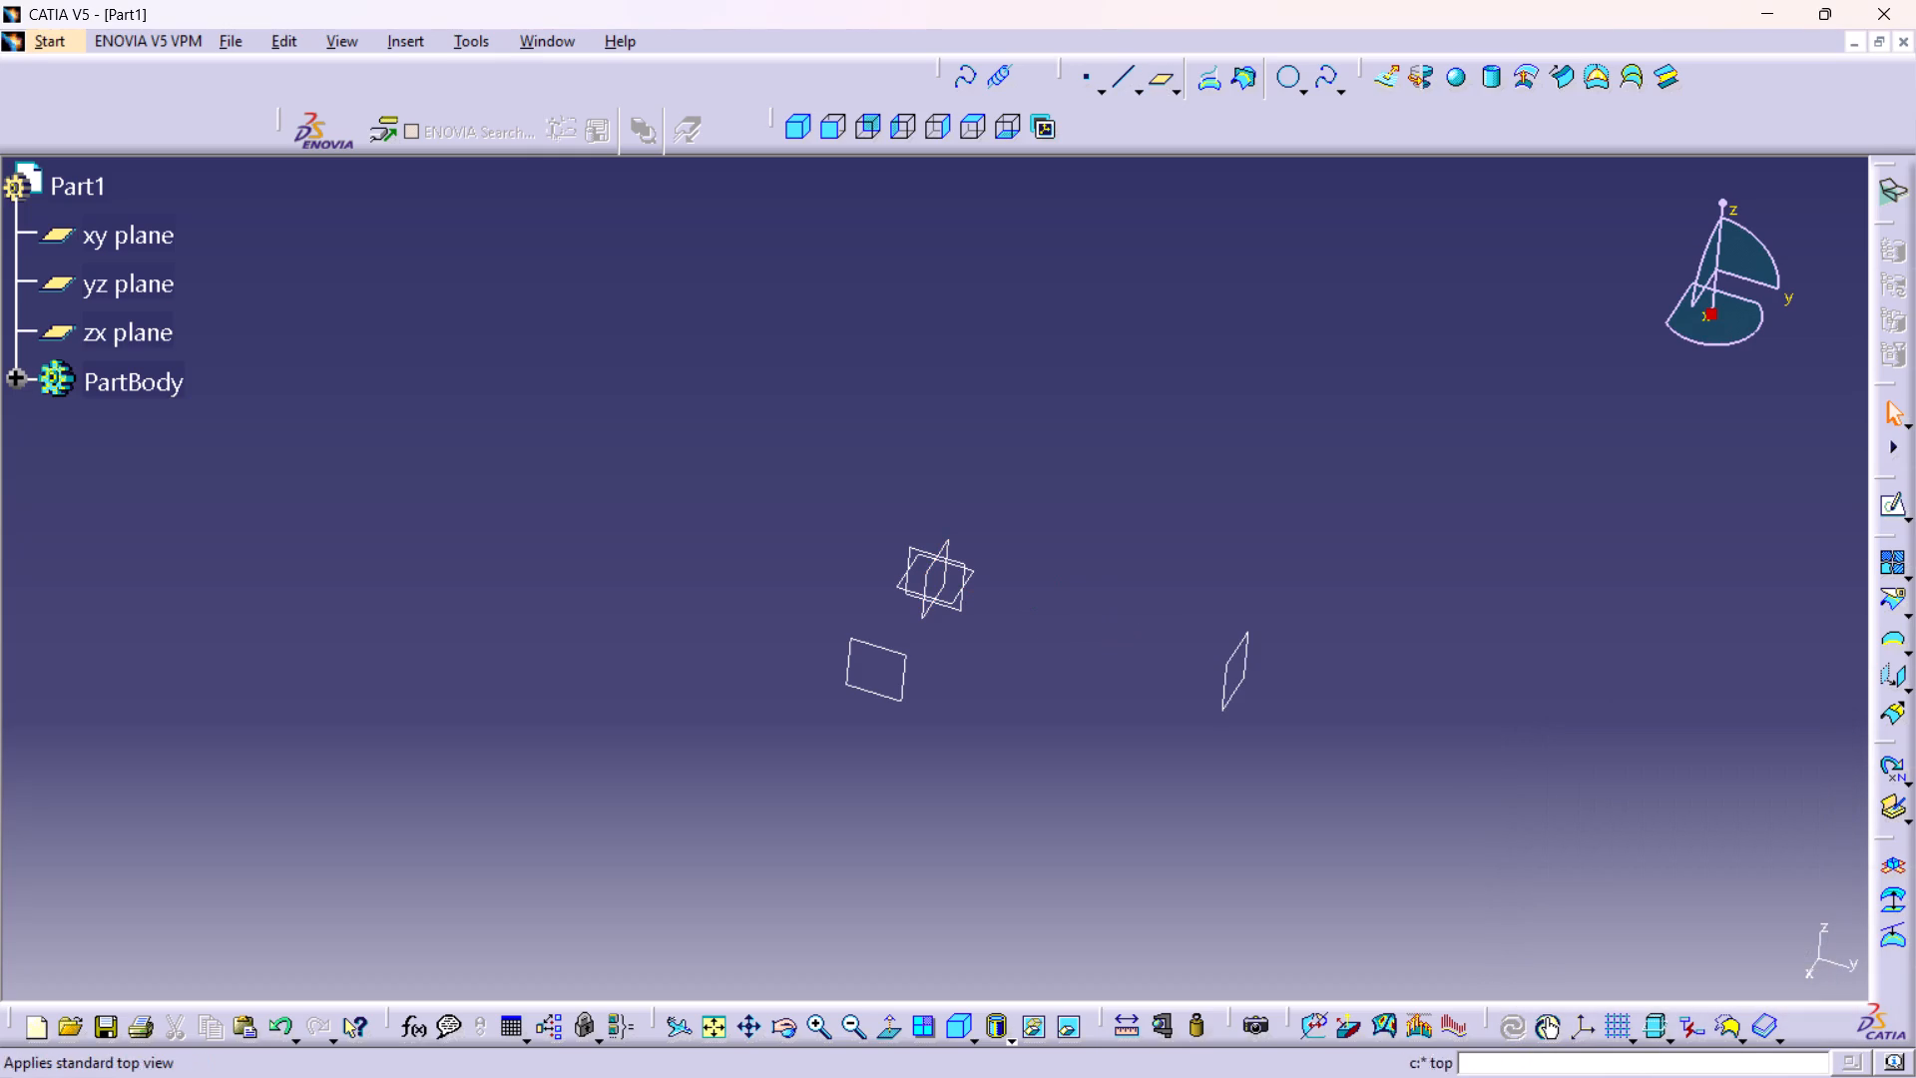
# Create a second reference plane offset 150 mm from the zx plane in the reversed direction.
pyautogui.click(926, 579)
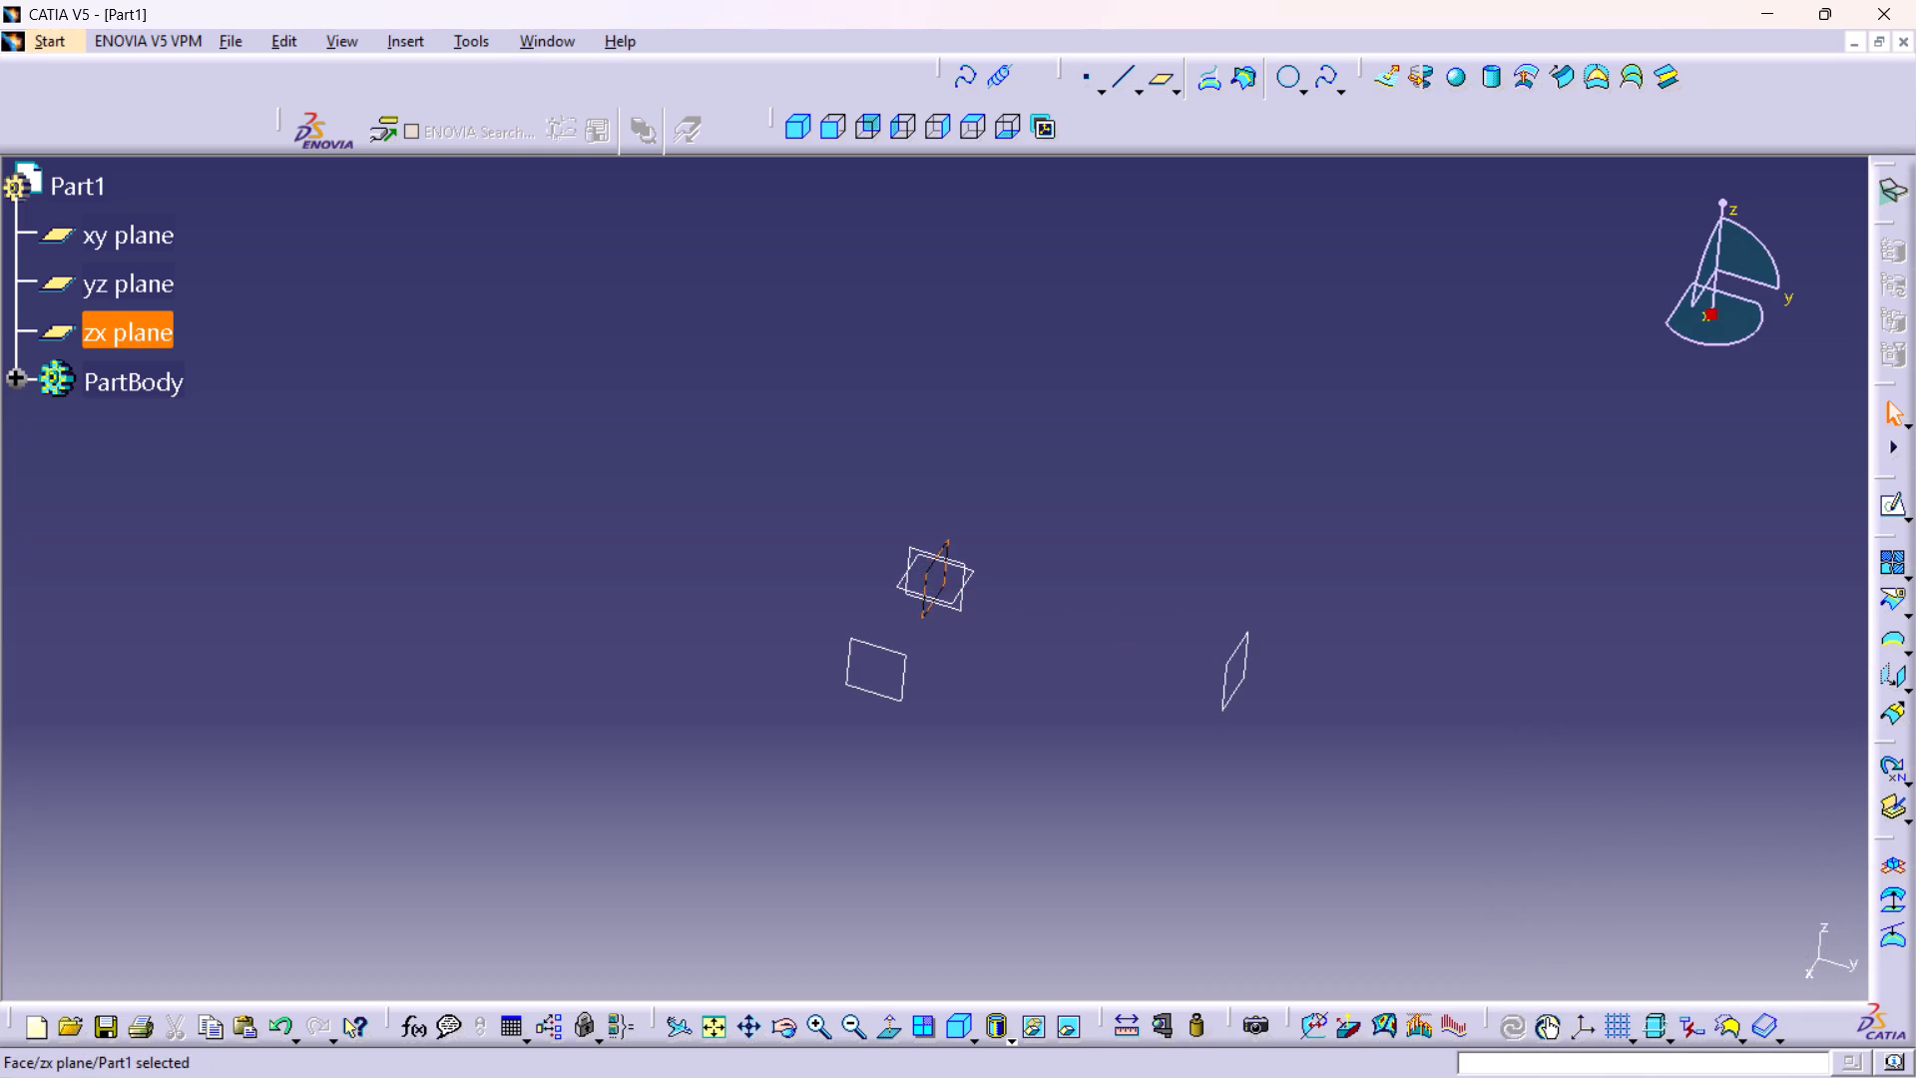
pyautogui.click(1164, 73)
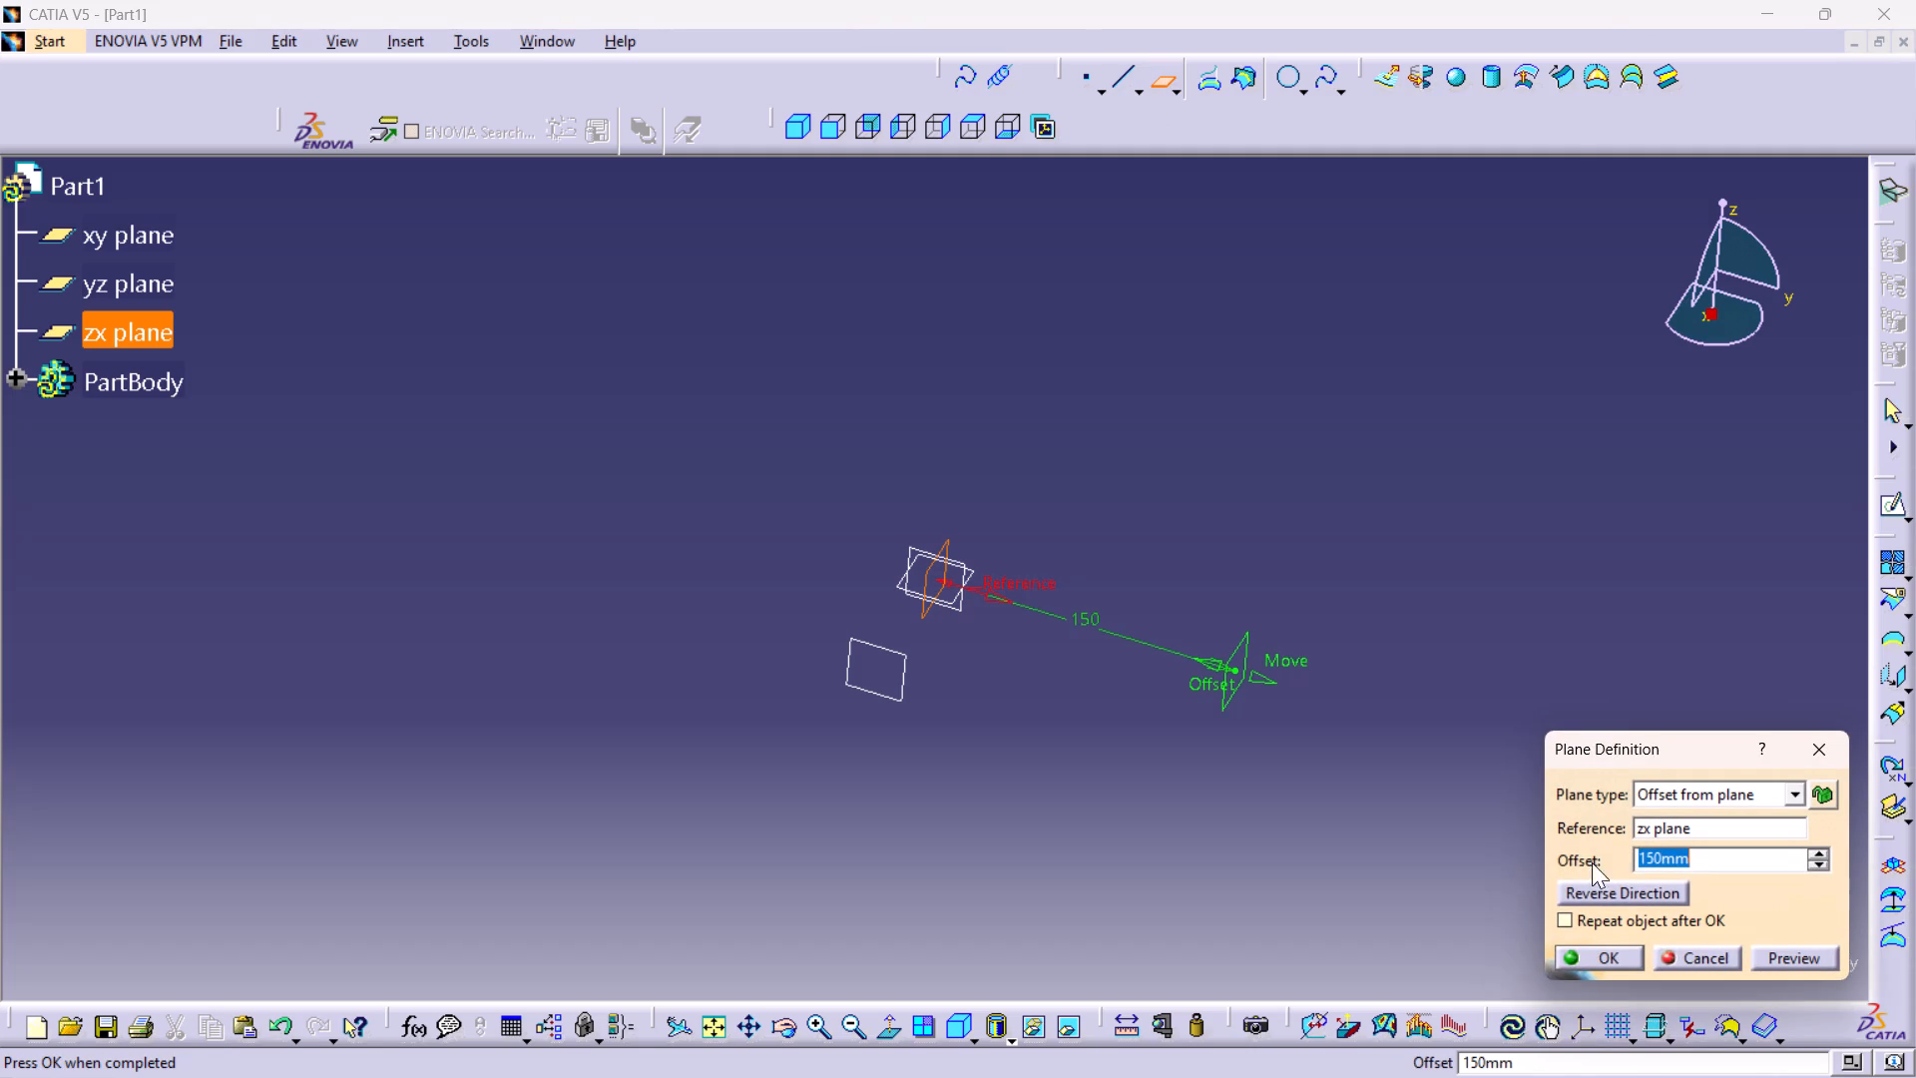
pyautogui.click(1609, 890)
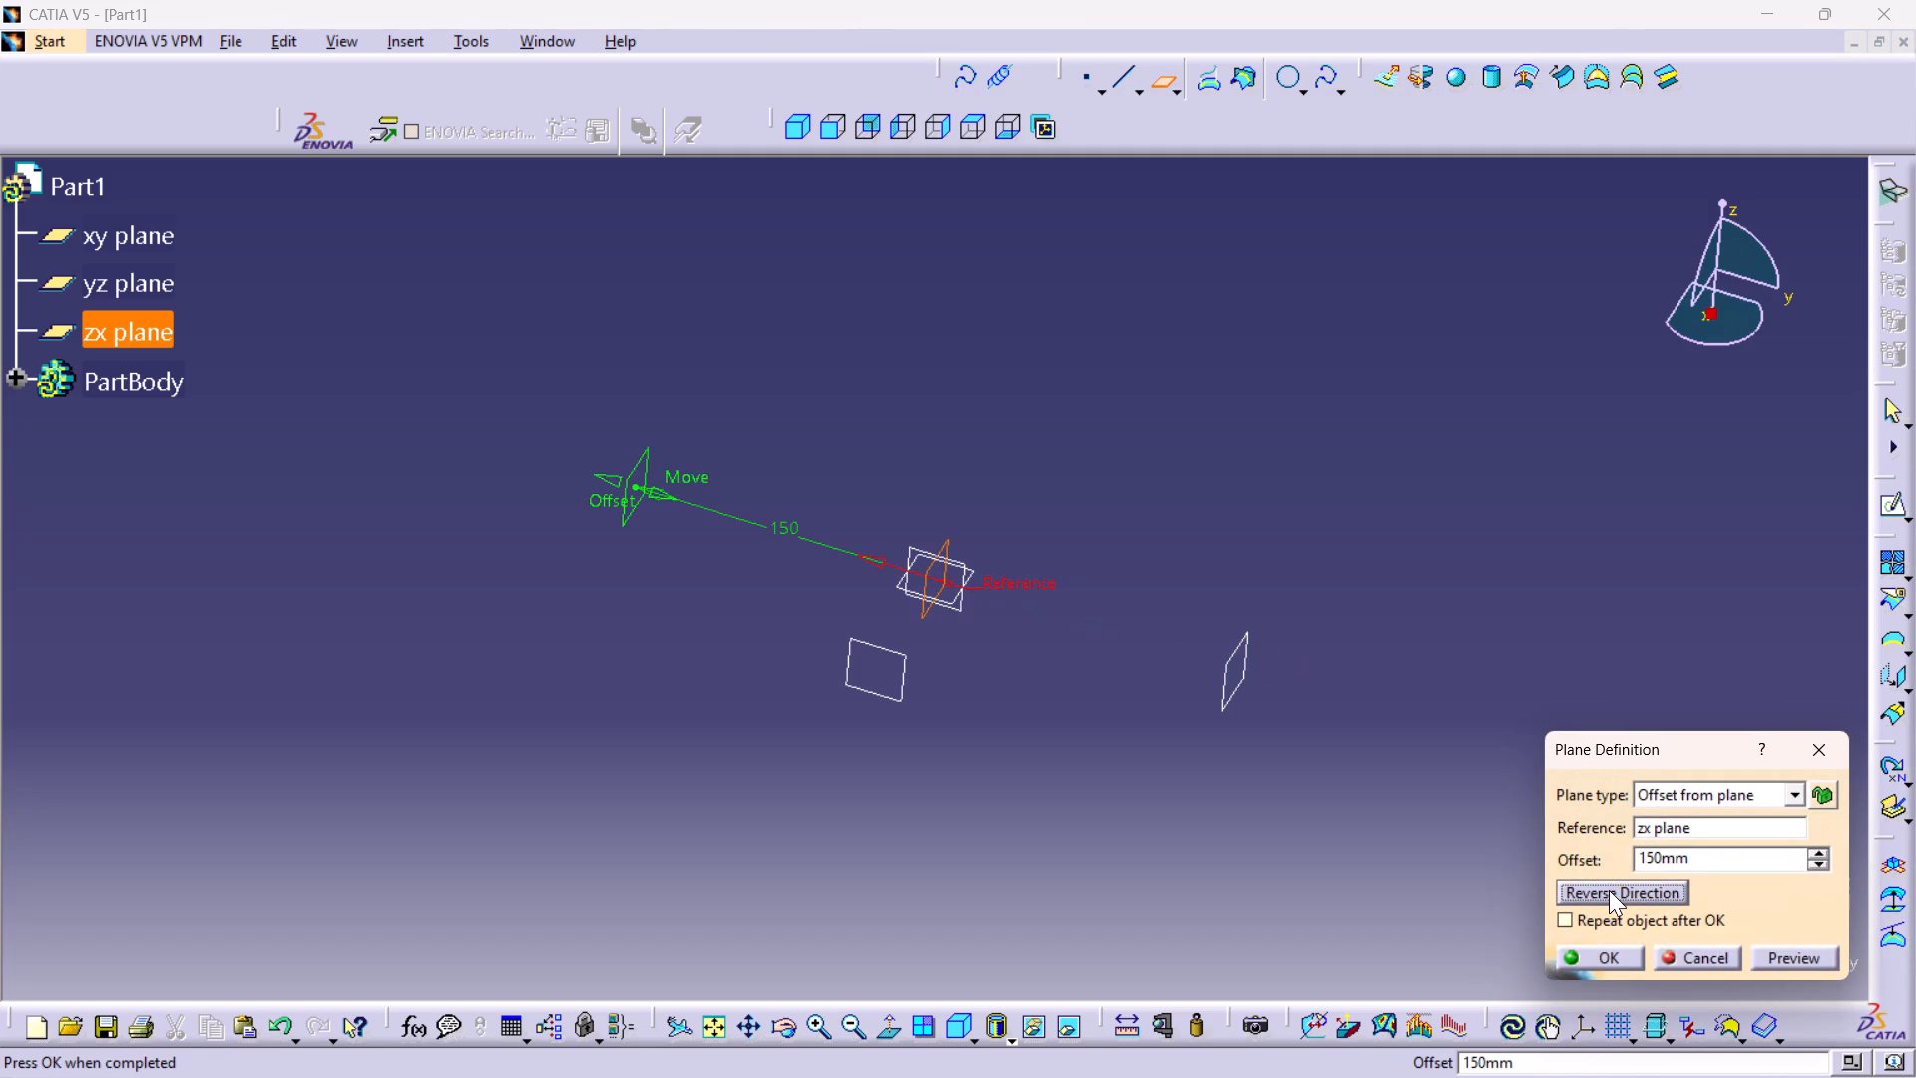
pyautogui.click(1766, 962)
pyautogui.click(1770, 959)
pyautogui.click(1595, 958)
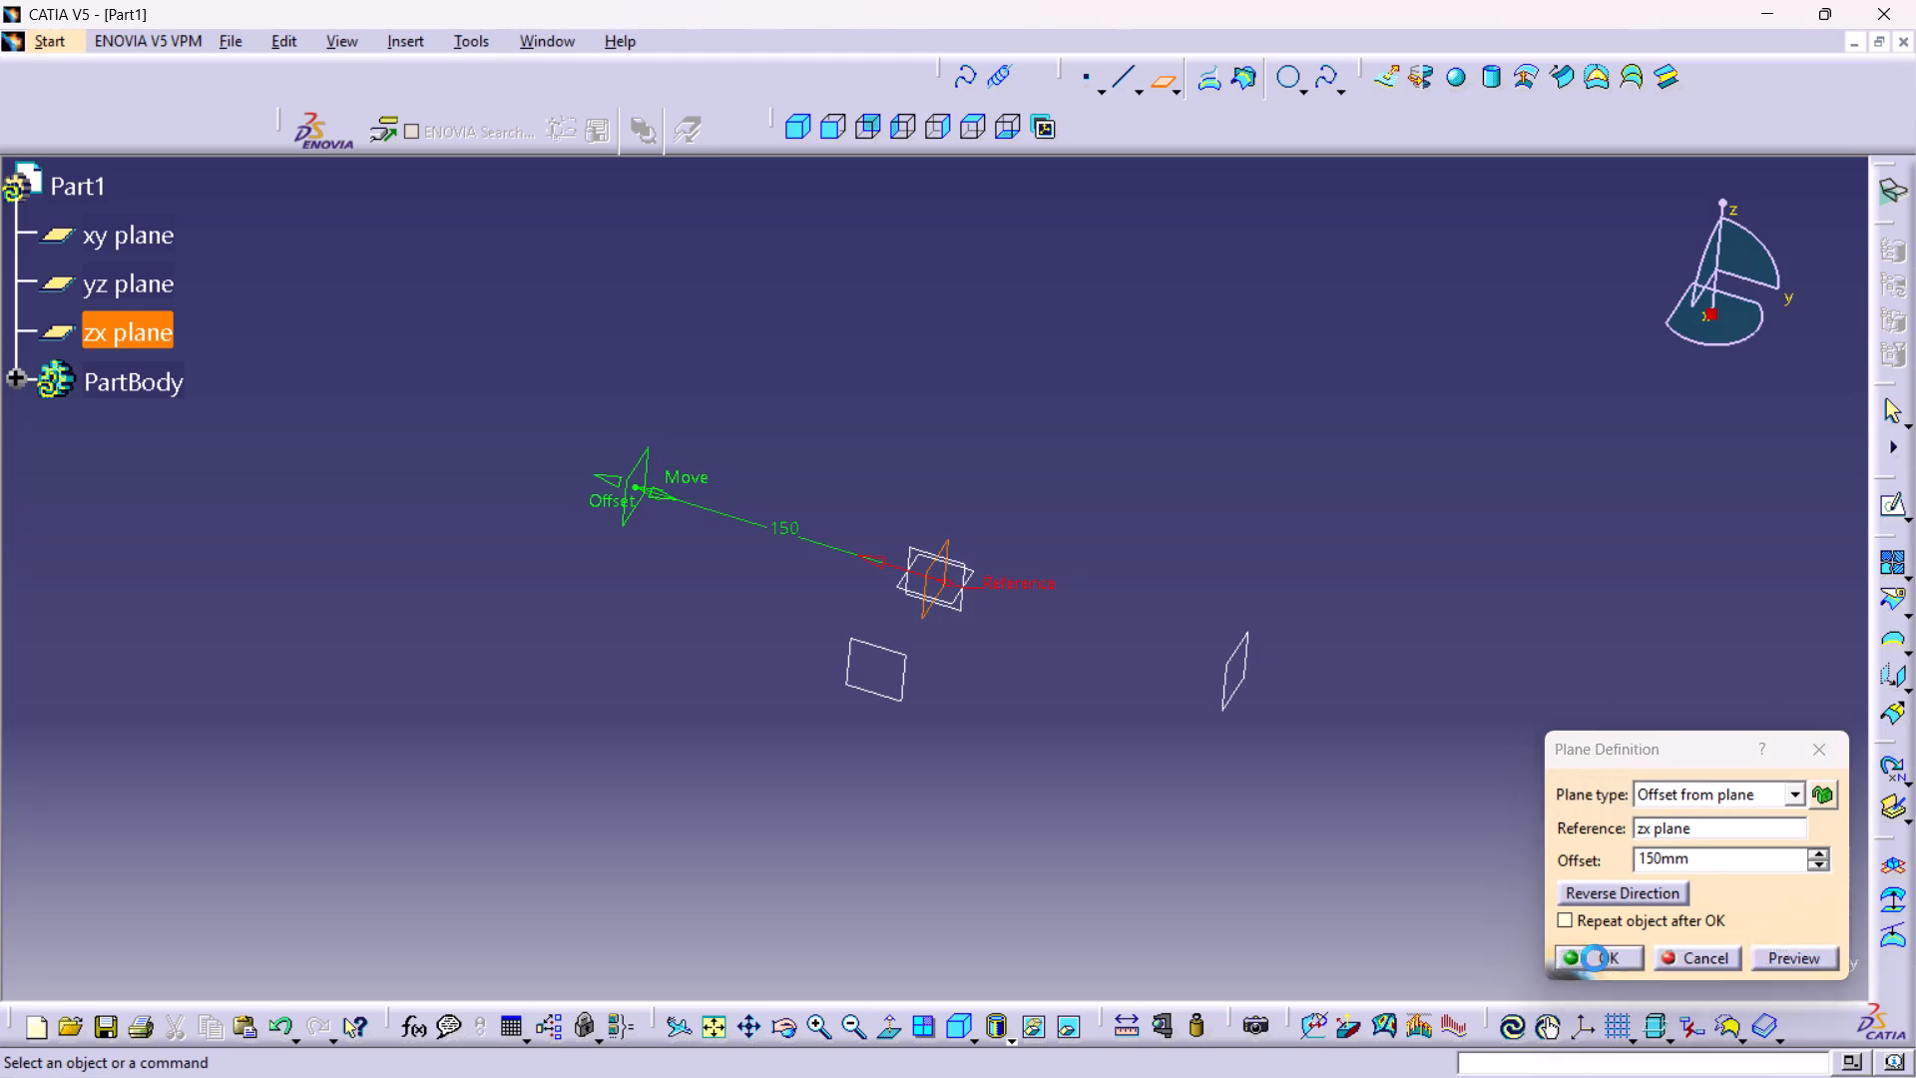
# Create a second reference plane offset 75 mm from the yz plane in the reversed direction.
pyautogui.click(958, 615)
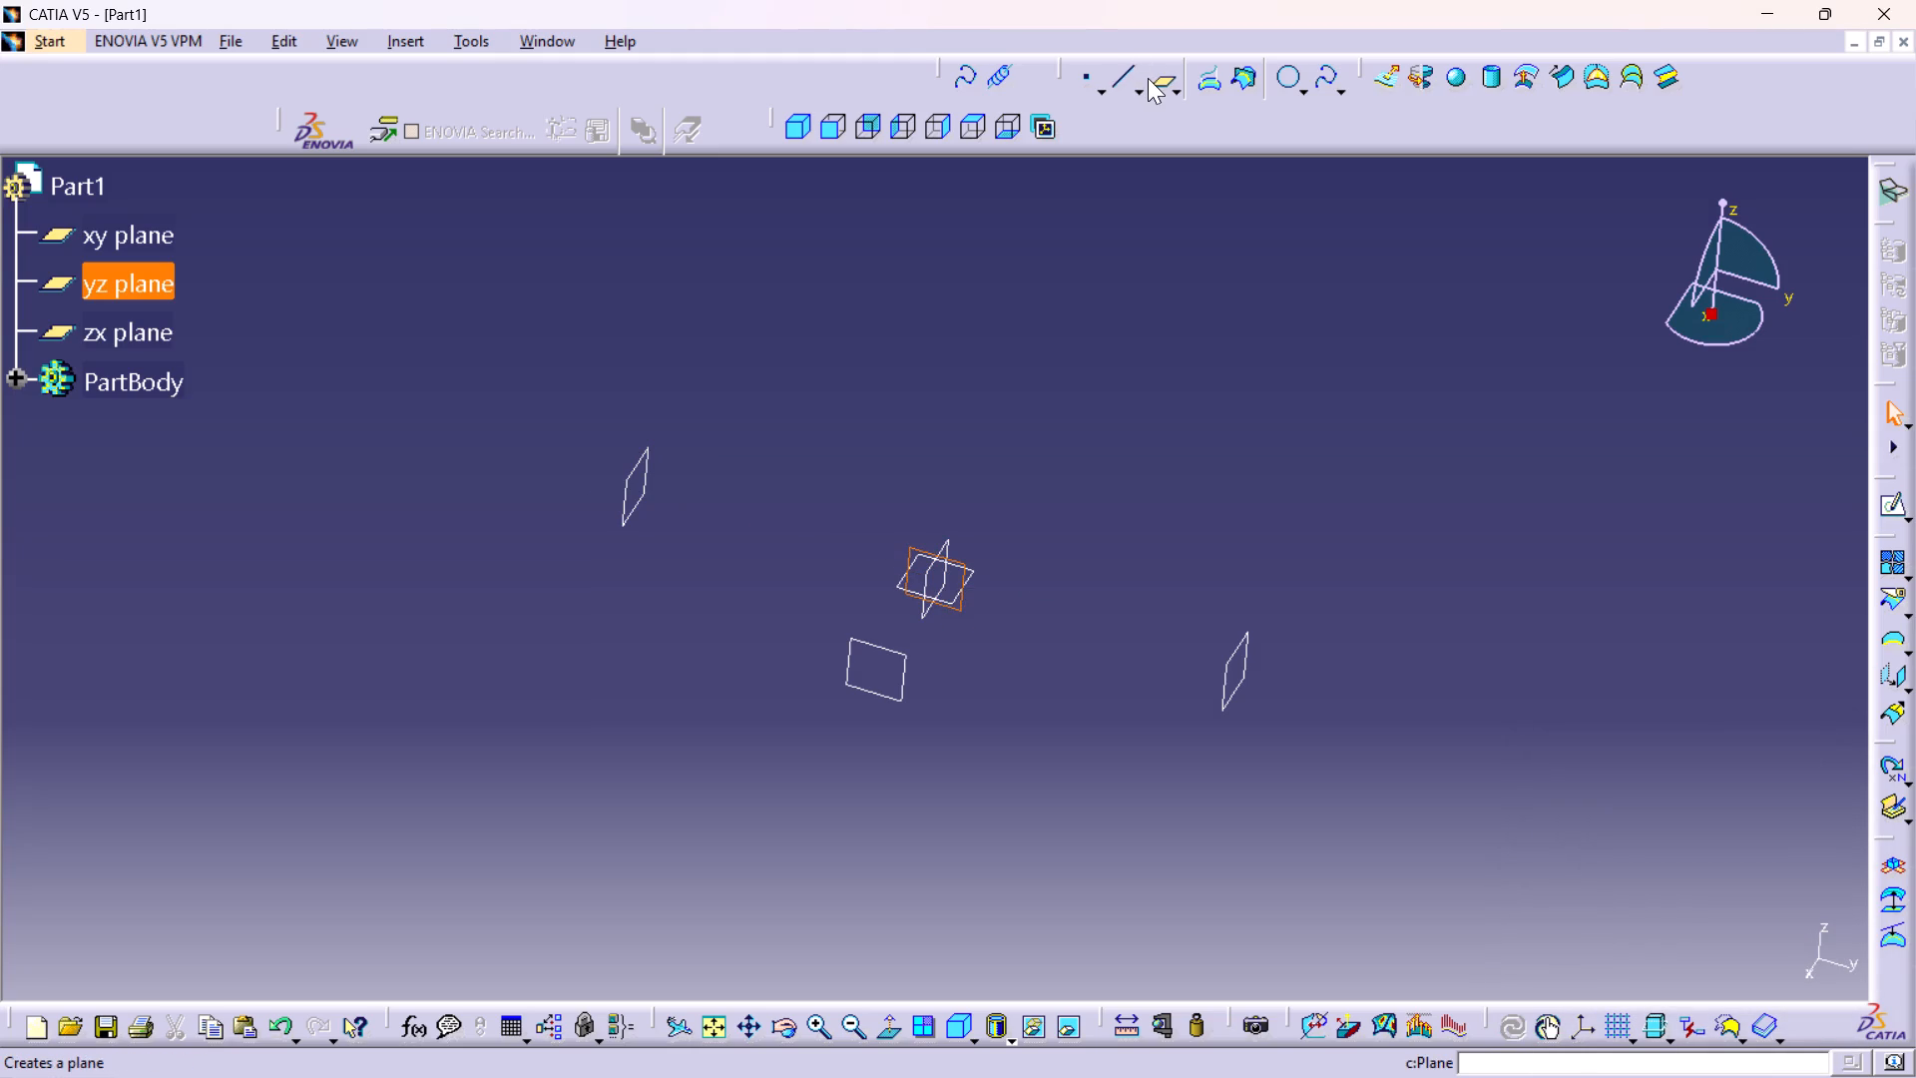
pyautogui.click(1162, 78)
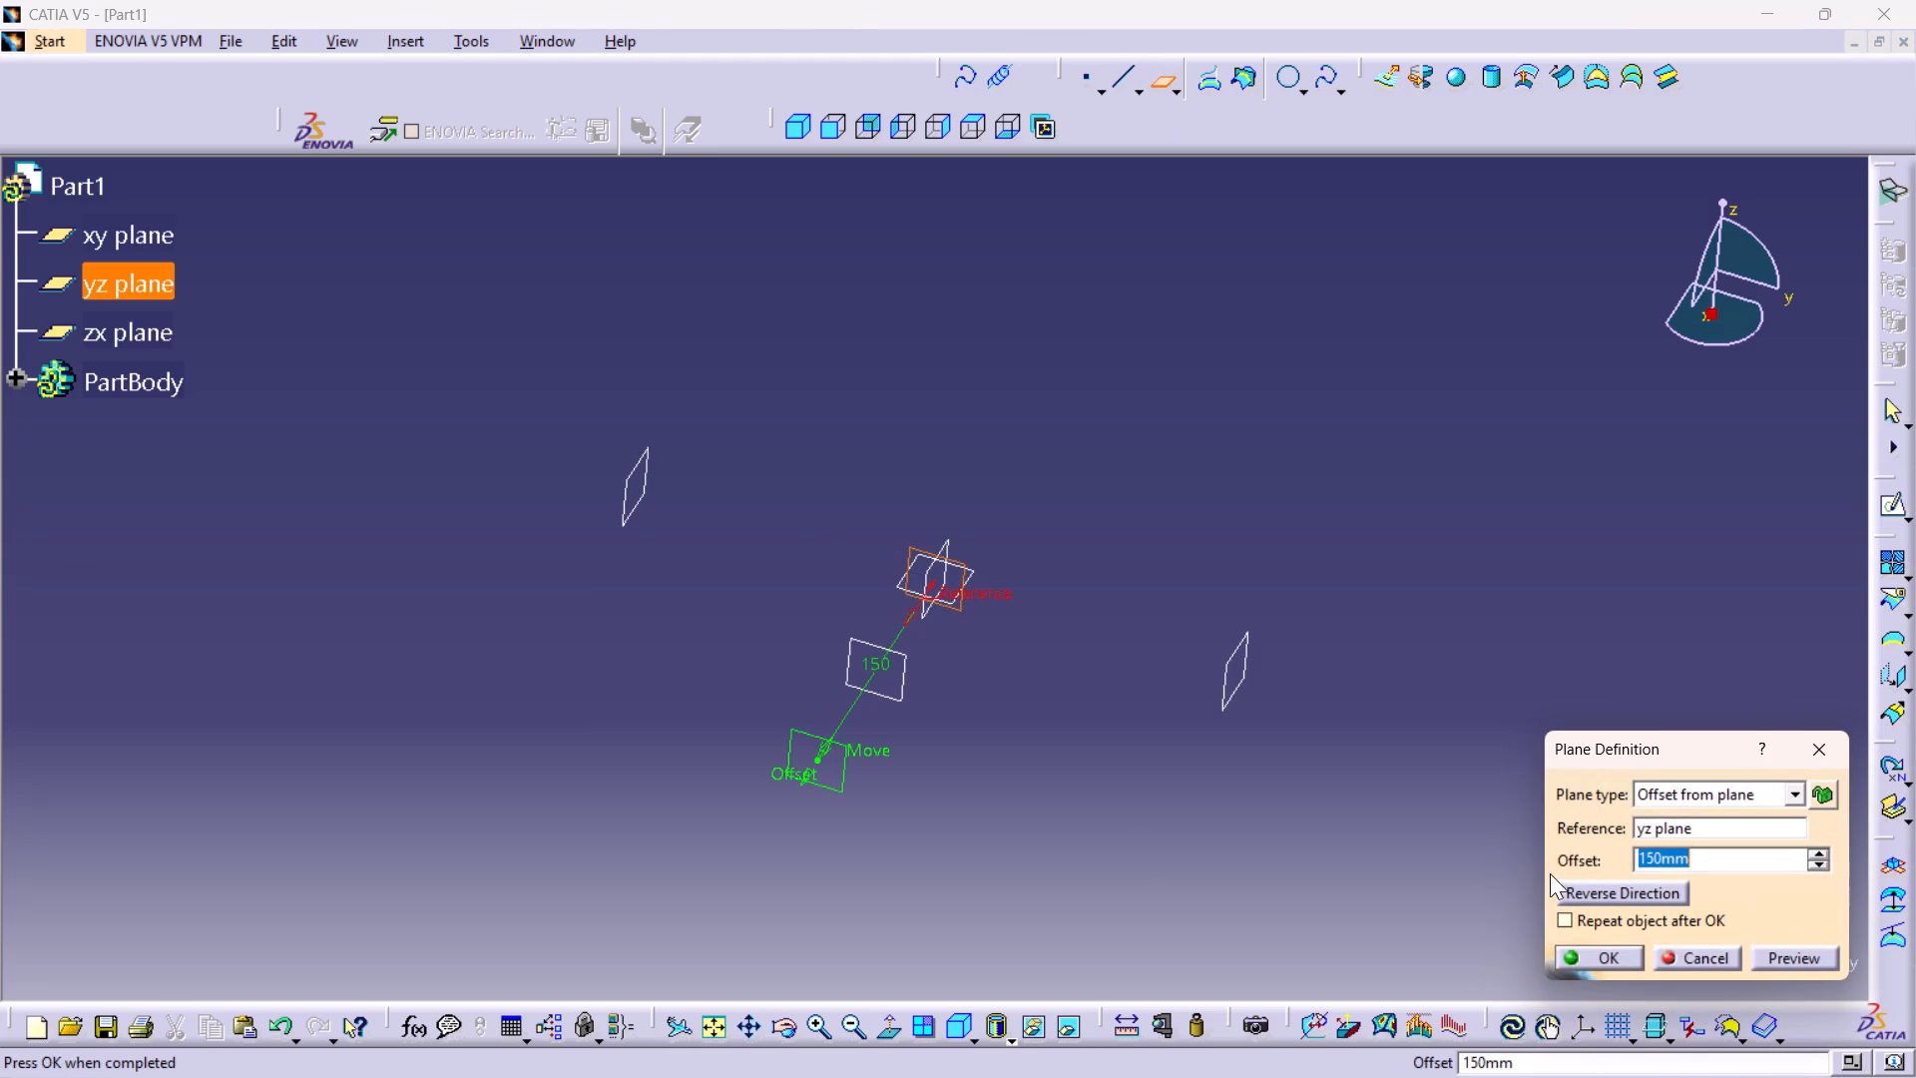
pyautogui.click(1584, 893)
pyautogui.write('75')
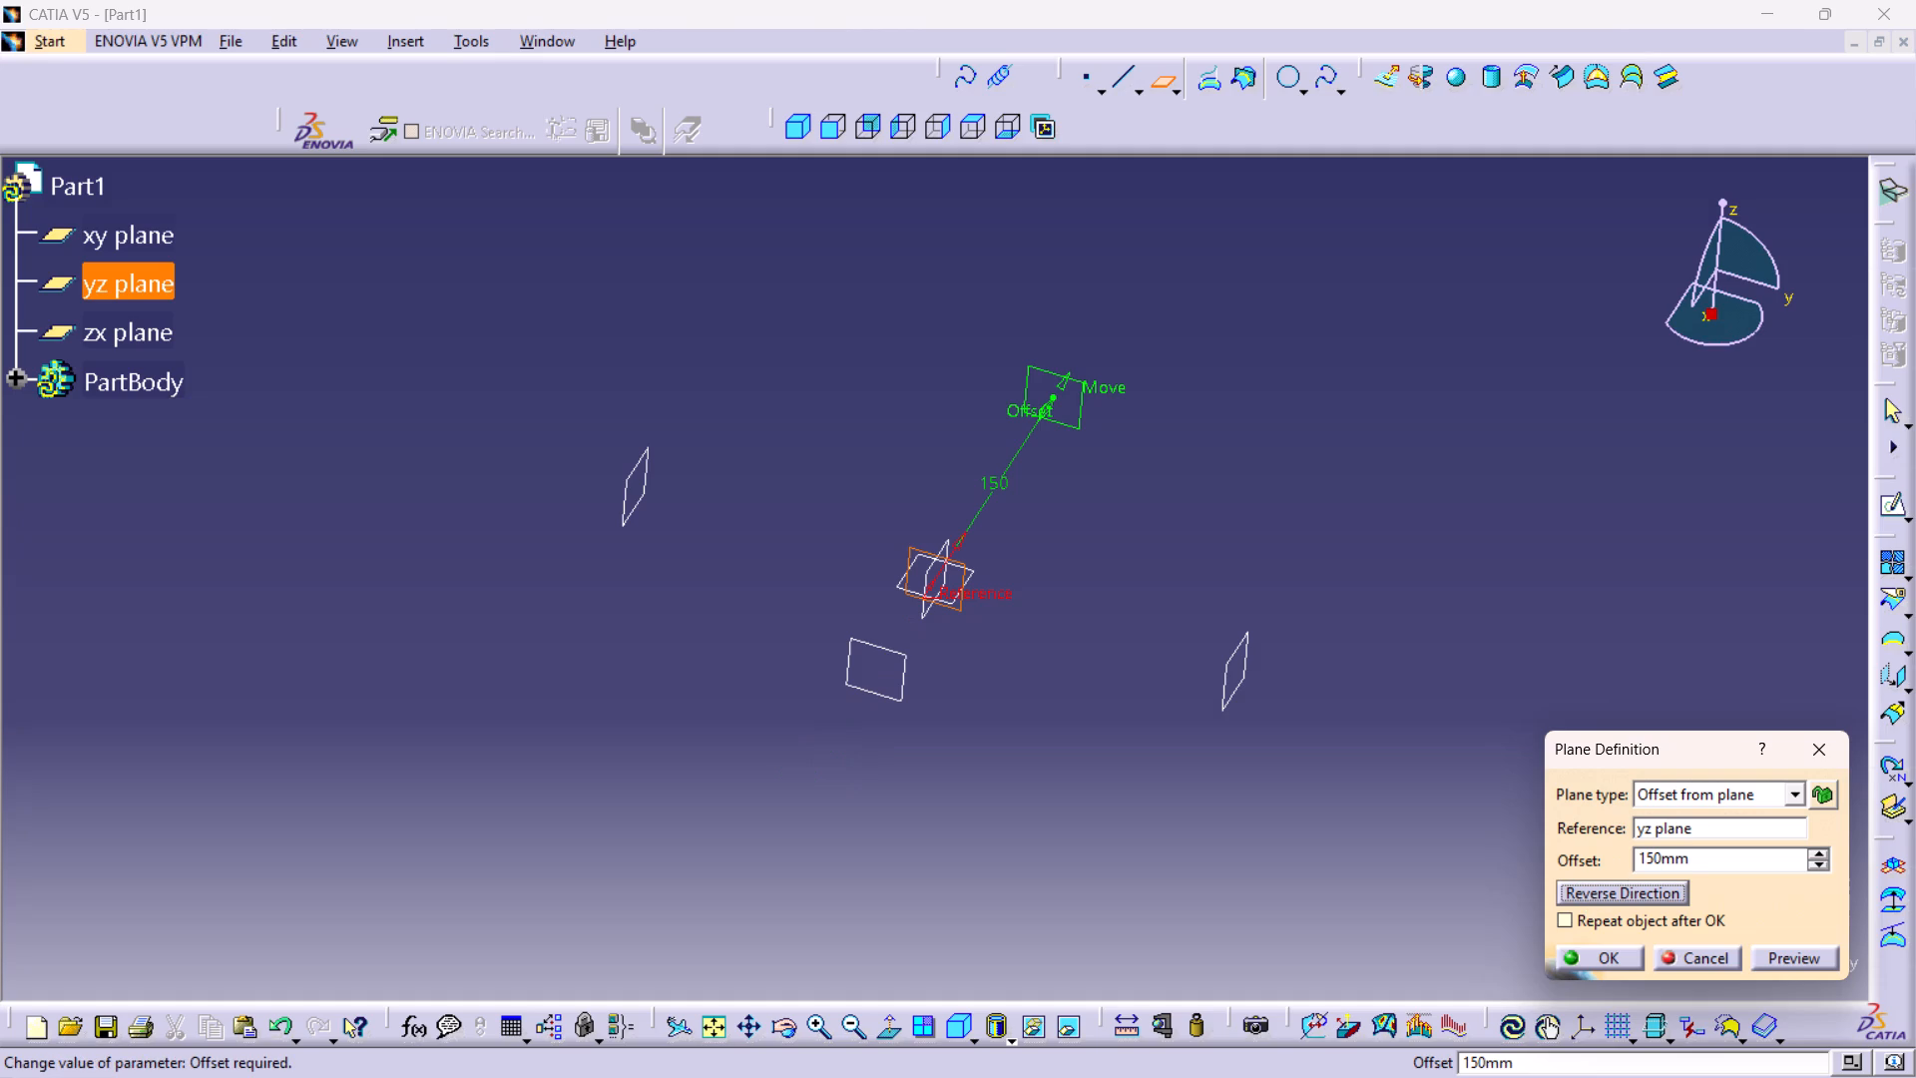
pyautogui.doubleClick(1691, 853)
pyautogui.write('75')
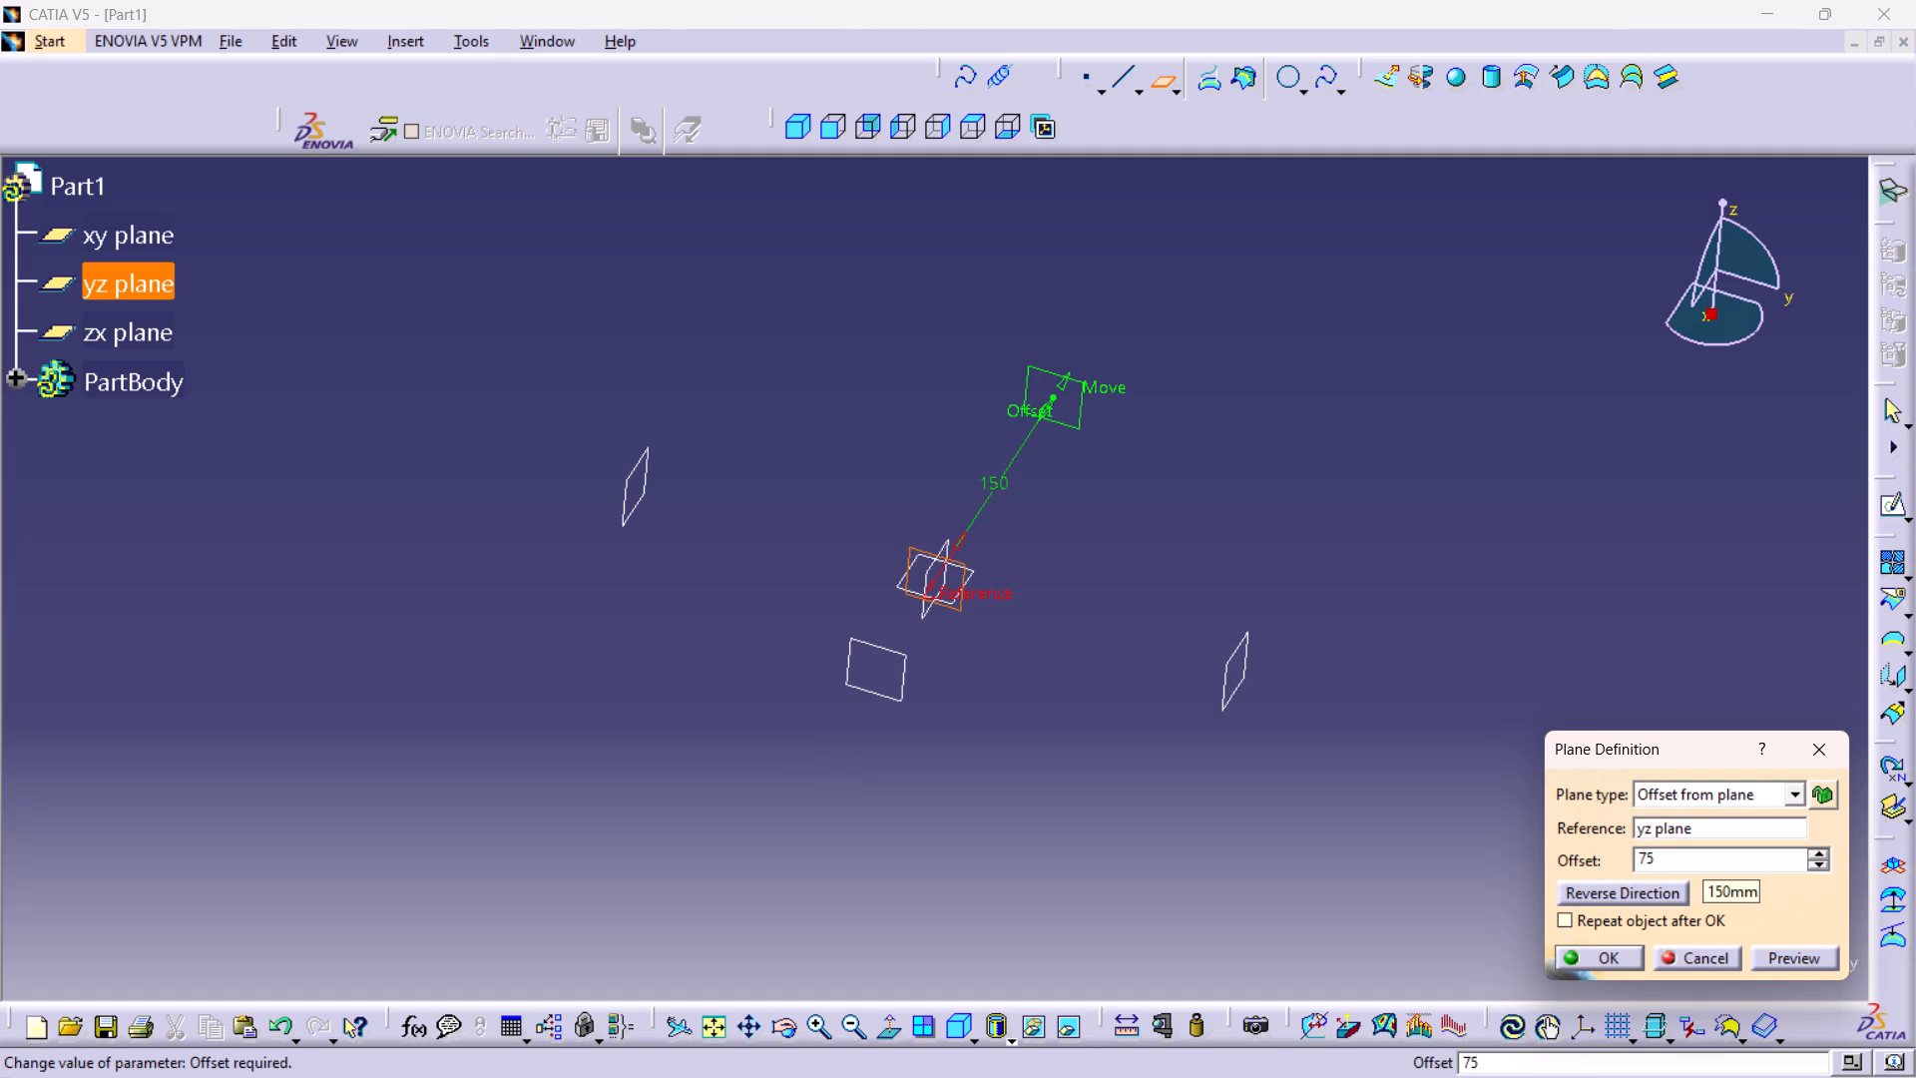
pyautogui.click(1602, 965)
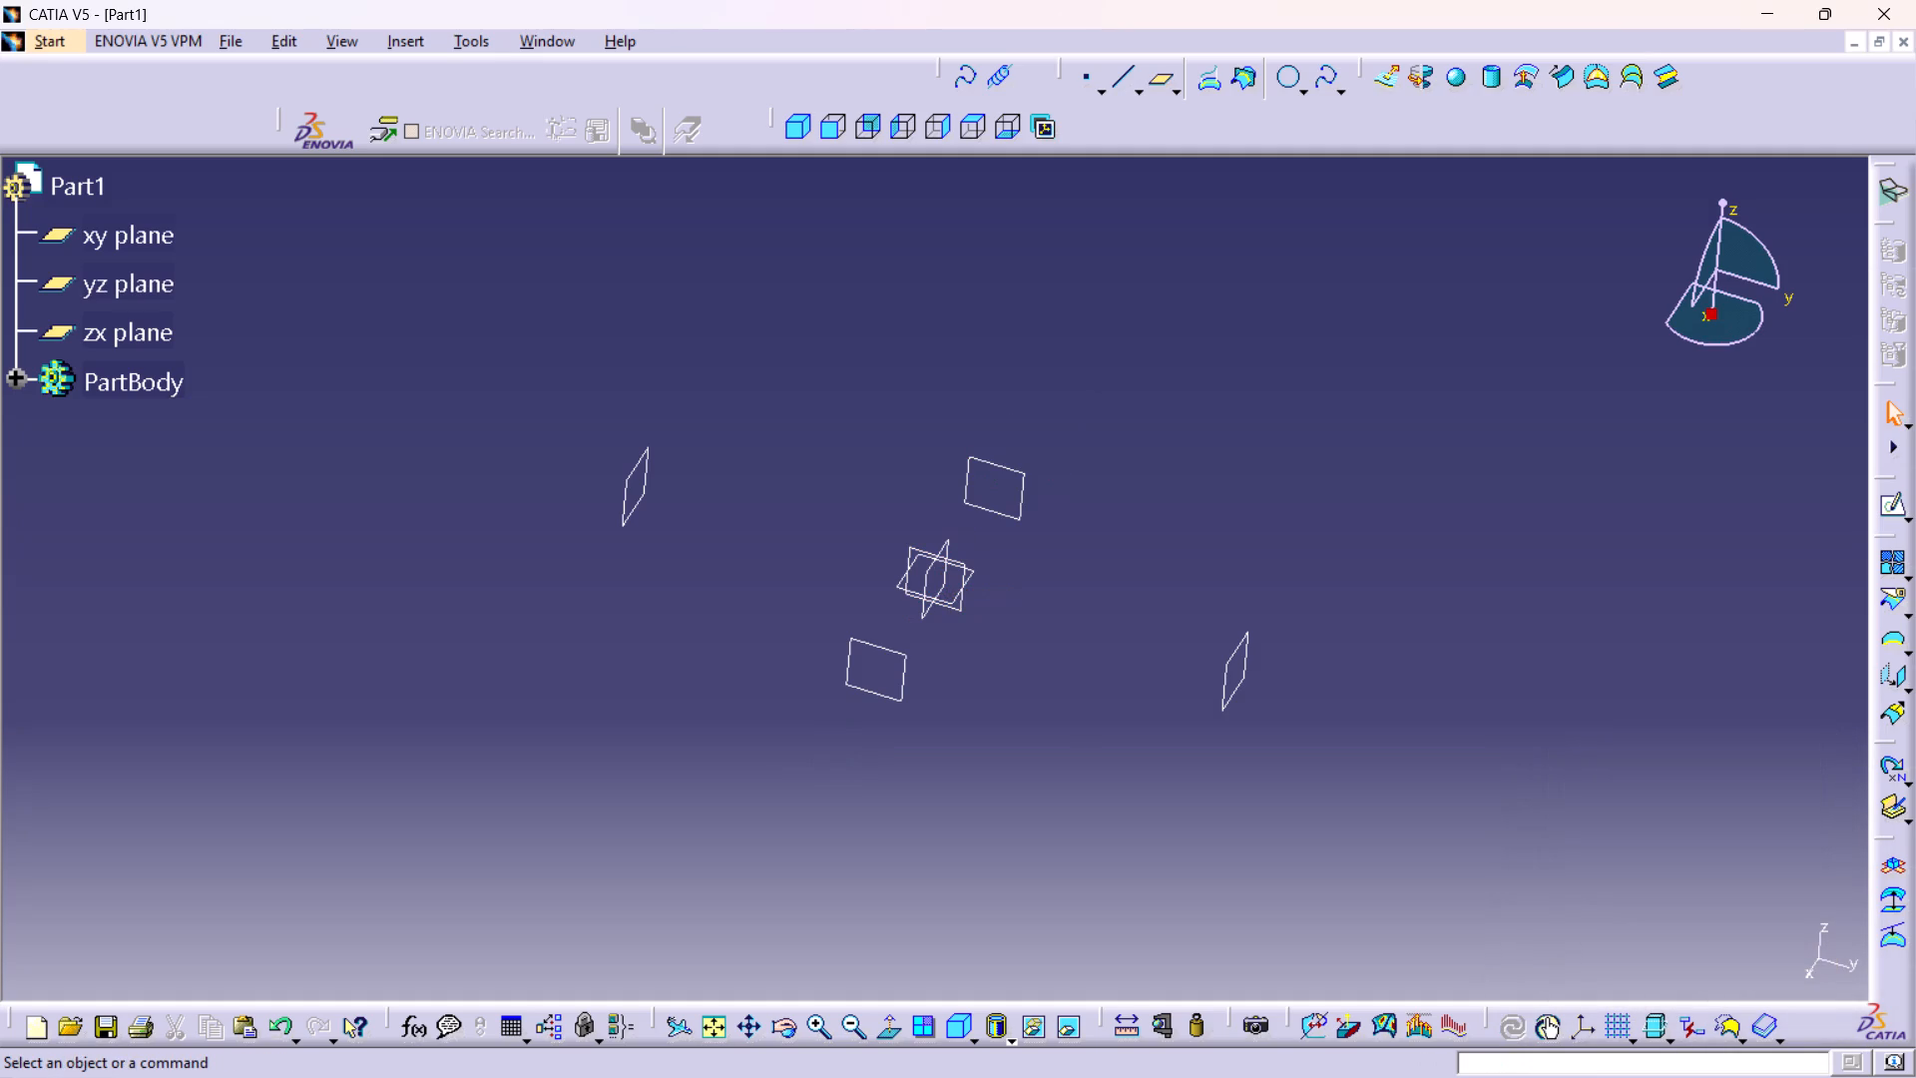
# Select the 75 mm offset plane on the positive x side and dock the Sketcher tool group beneath the surface creation tools.
pyautogui.middleClick(996, 740)
pyautogui.rightClick(993, 739)
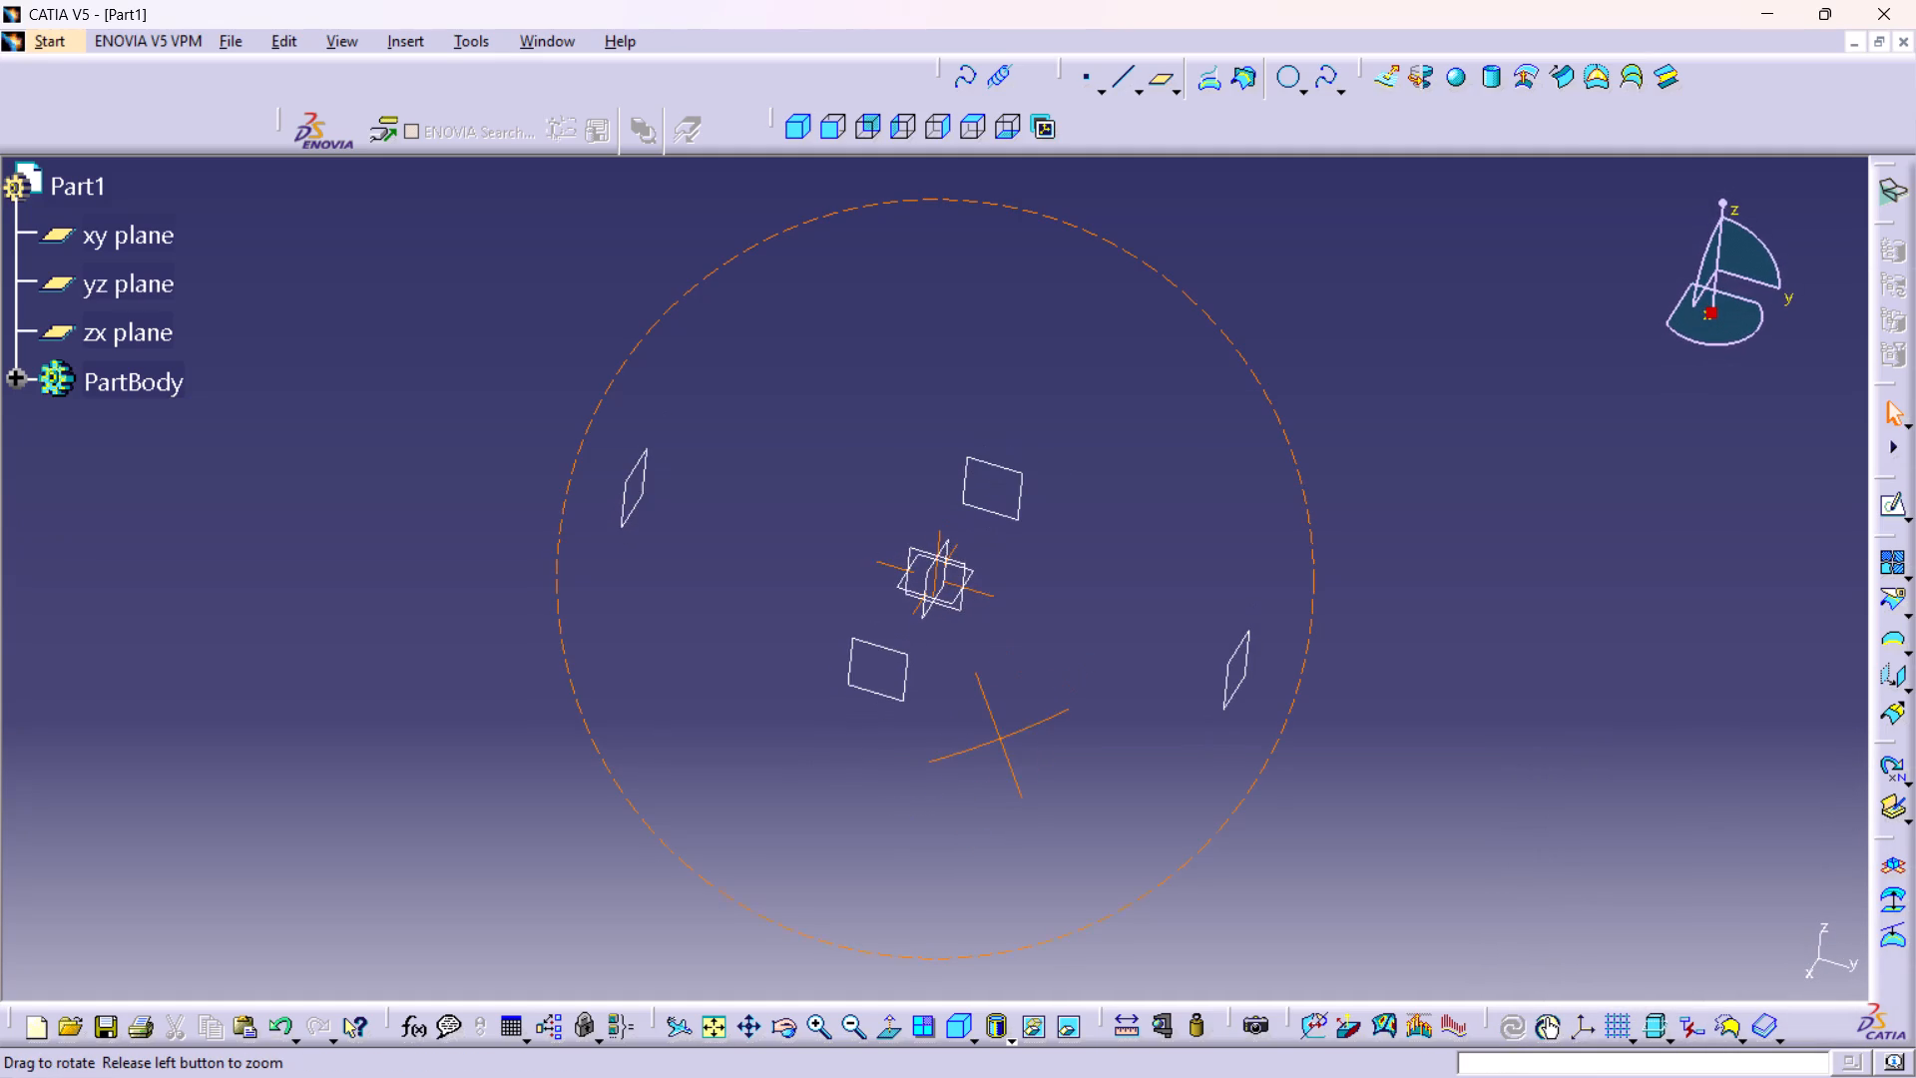
pyautogui.moveTo(1017, 651); pyautogui.dragTo(1045, 798, button='middle')
pyautogui.rightClick(1017, 651)
pyautogui.moveTo(989, 660); pyautogui.dragTo(1017, 706, button='middle')
pyautogui.moveTo(989, 660); pyautogui.dragTo(996, 671, button='right')
pyautogui.moveTo(1005, 687); pyautogui.dragTo(975, 619, button='middle')
pyautogui.rightClick(1005, 687)
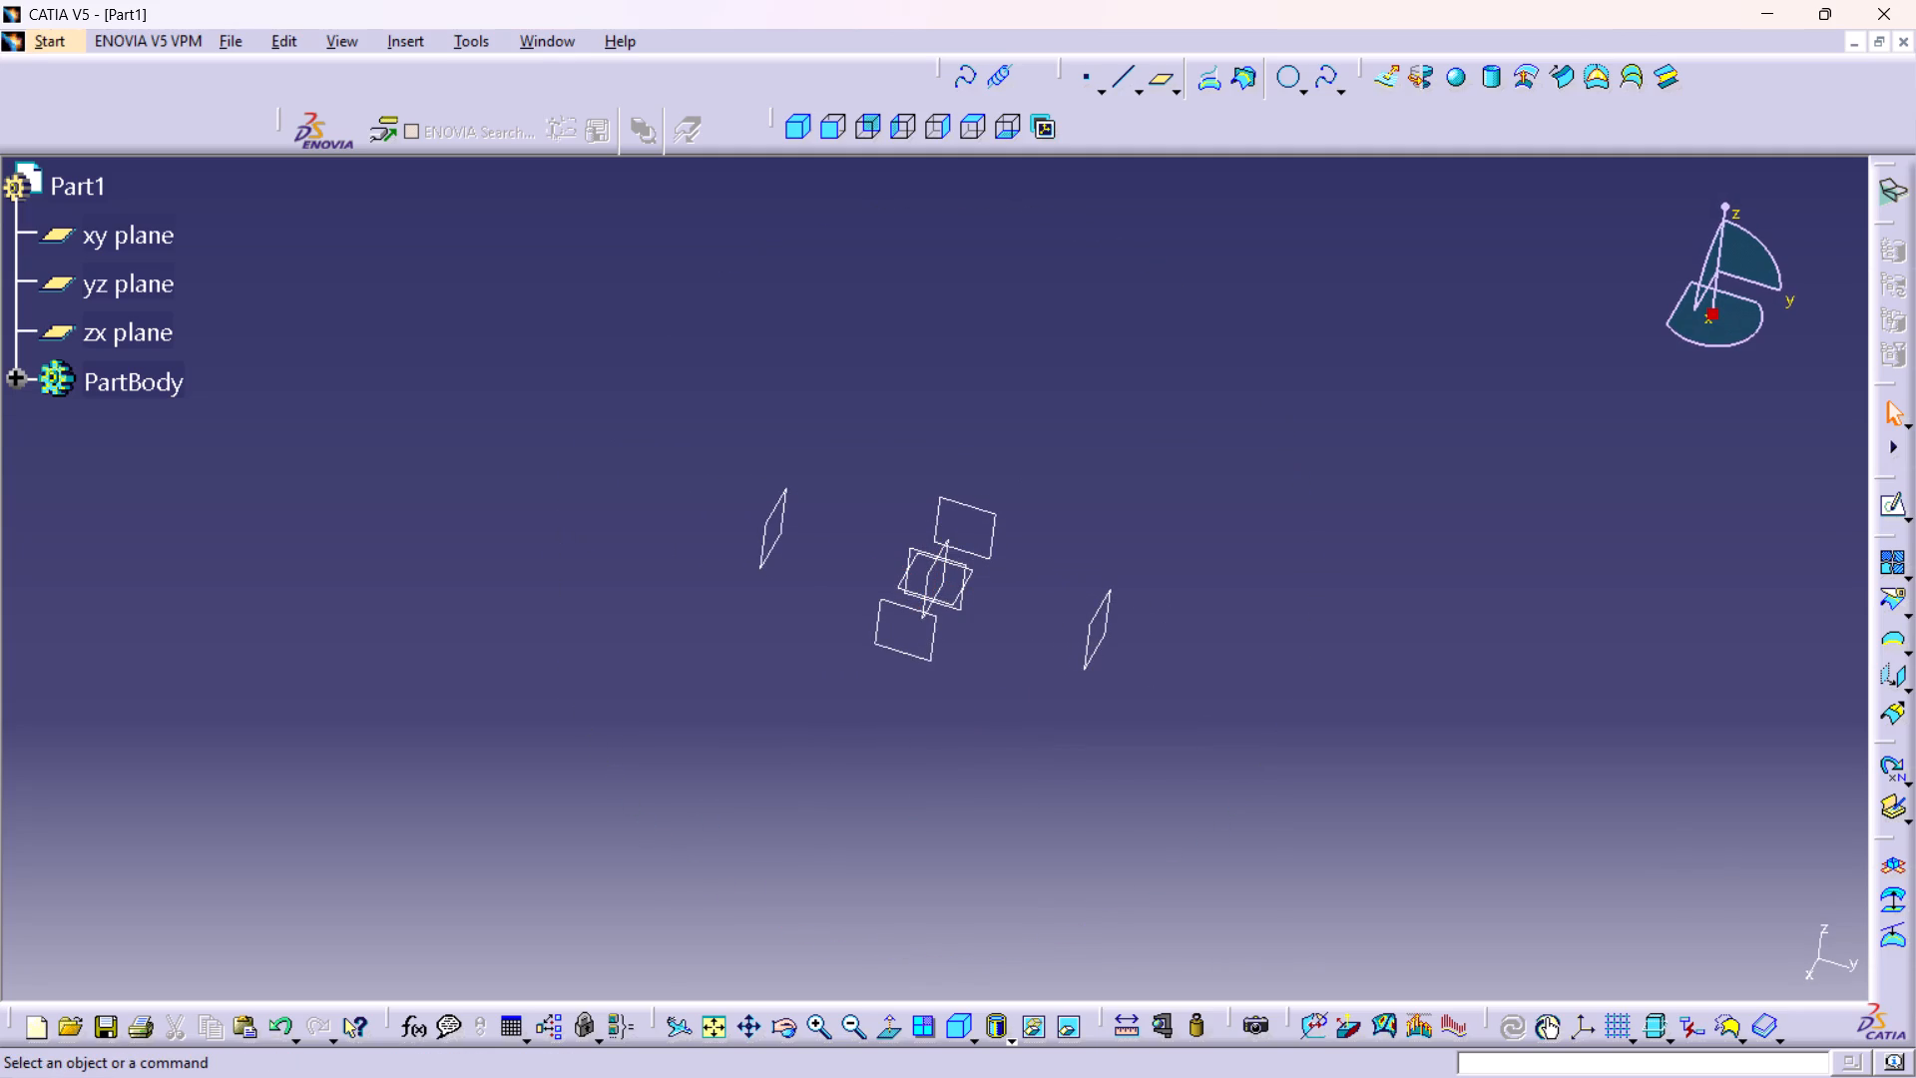
pyautogui.click(921, 656)
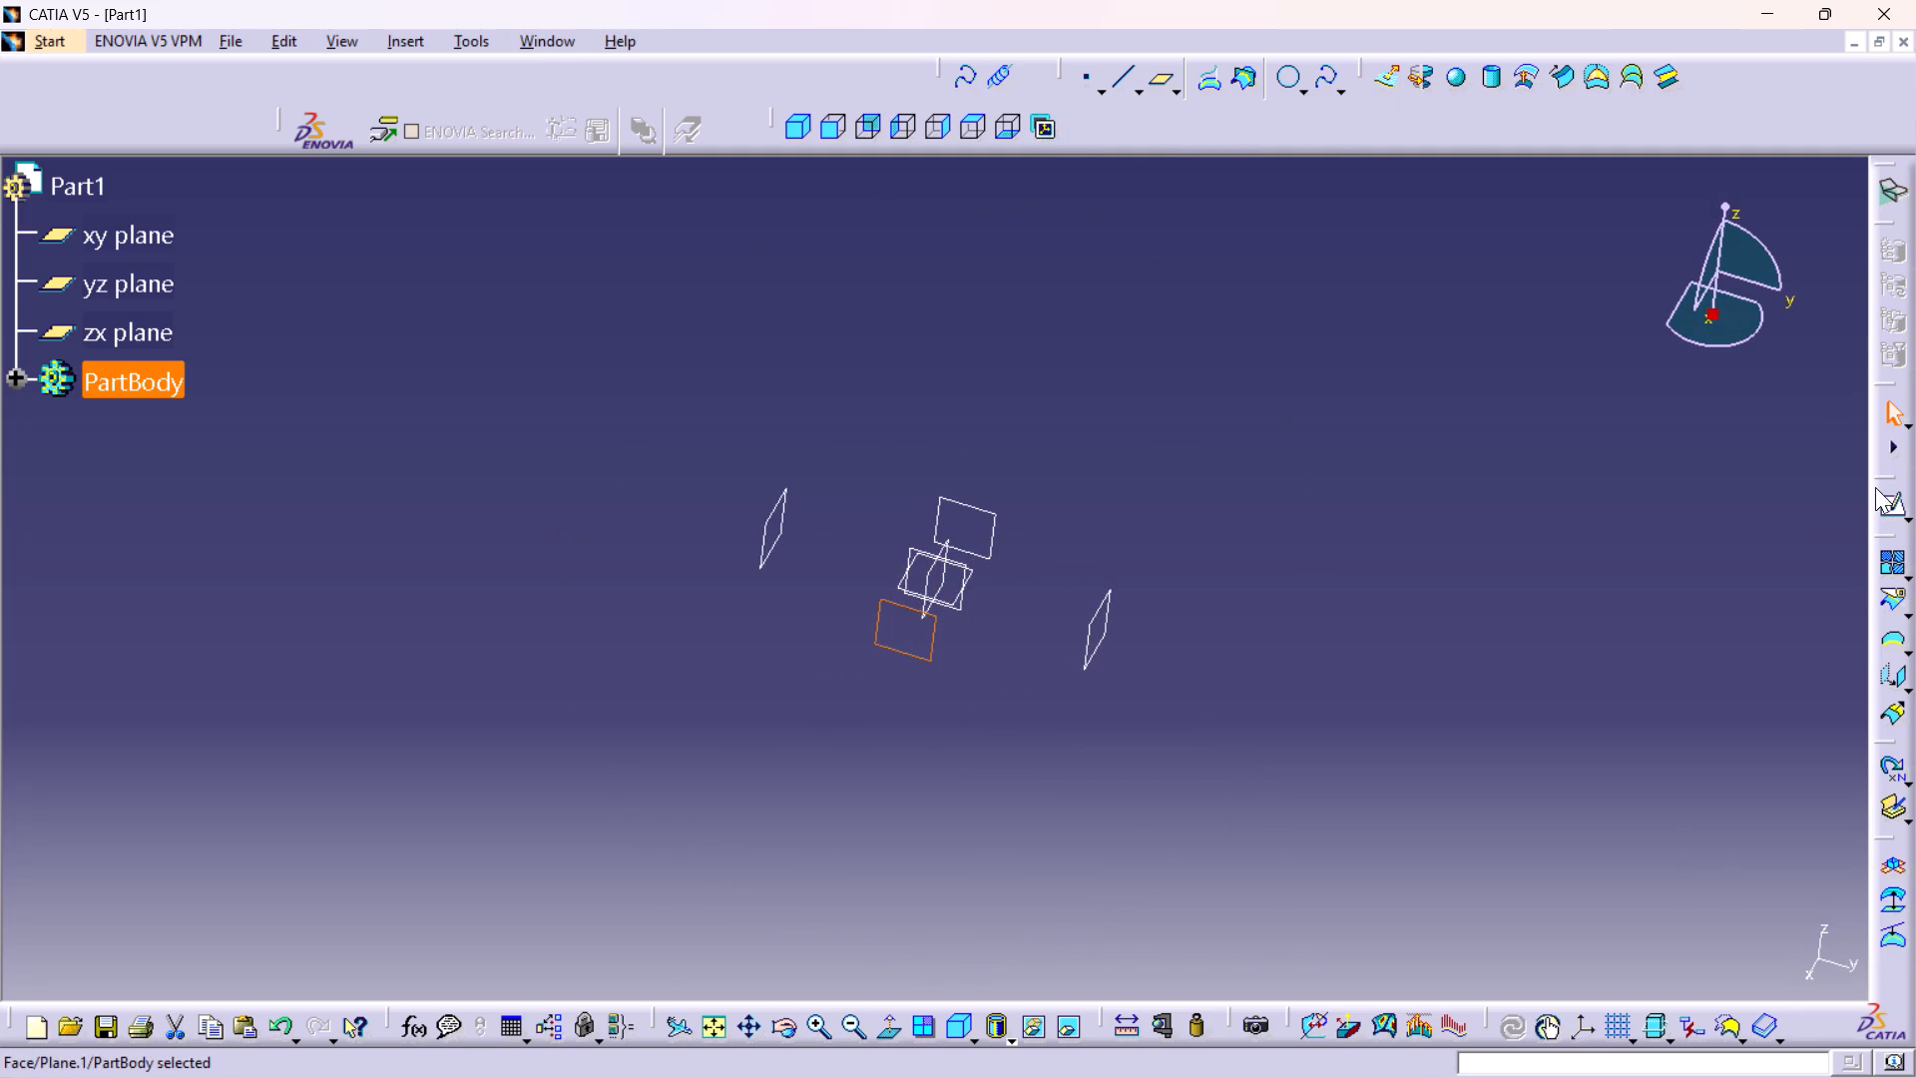
pyautogui.moveTo(1881, 478); pyautogui.dragTo(1330, 143)
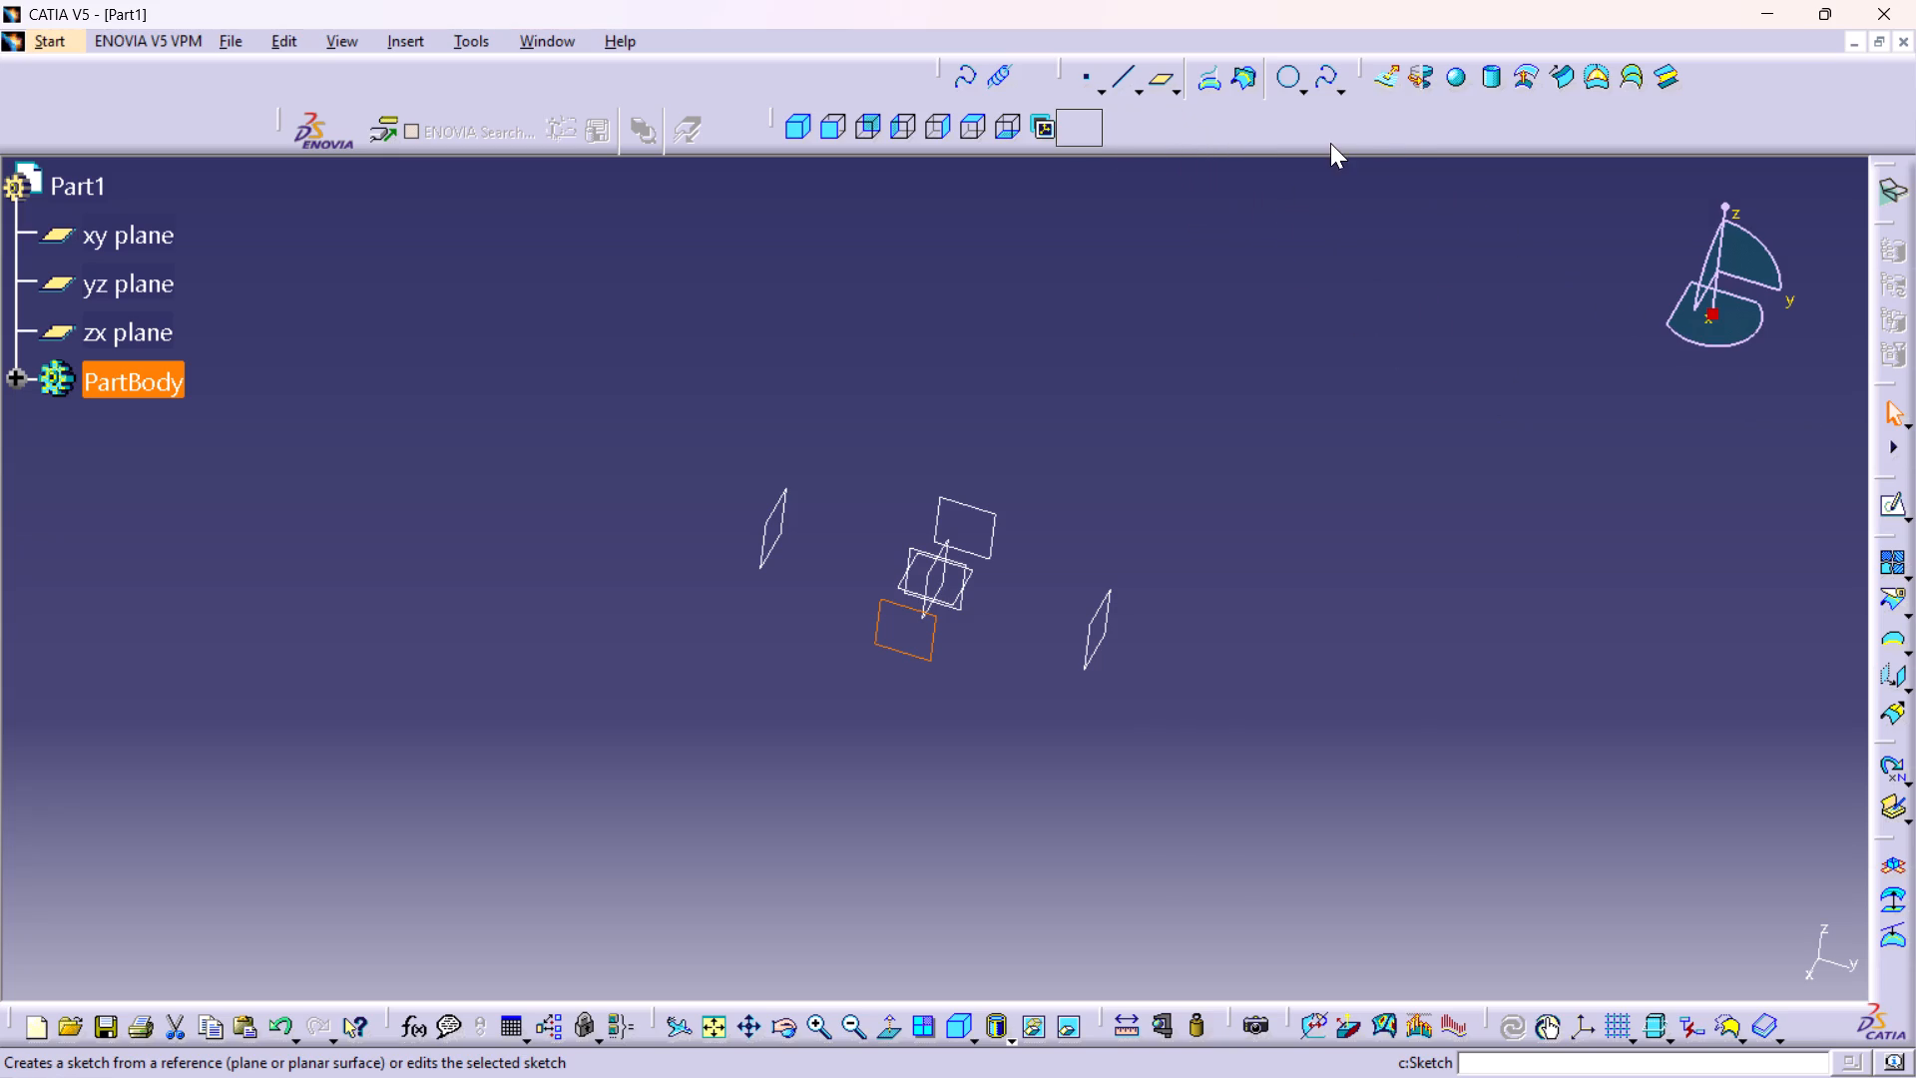
pyautogui.moveTo(1330, 143); pyautogui.dragTo(1434, 144)
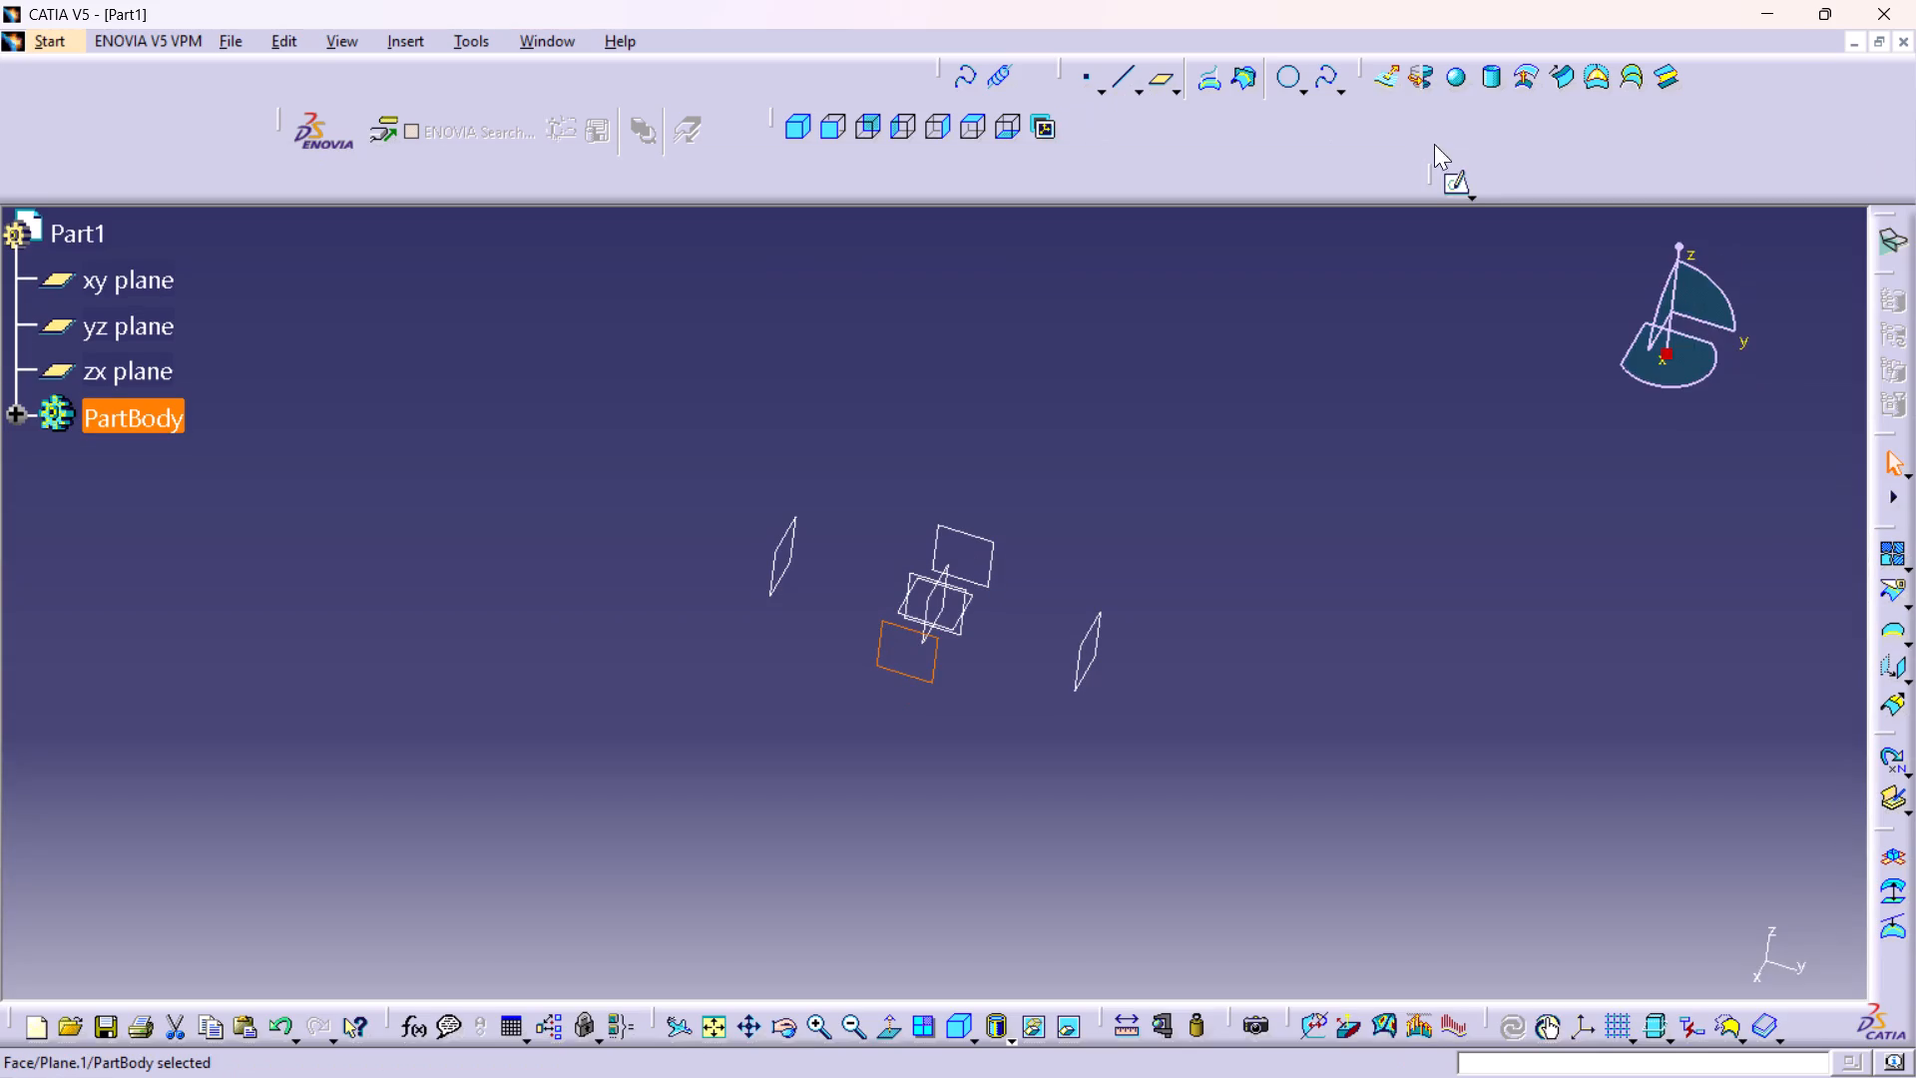
pyautogui.moveTo(1432, 173); pyautogui.dragTo(1395, 171)
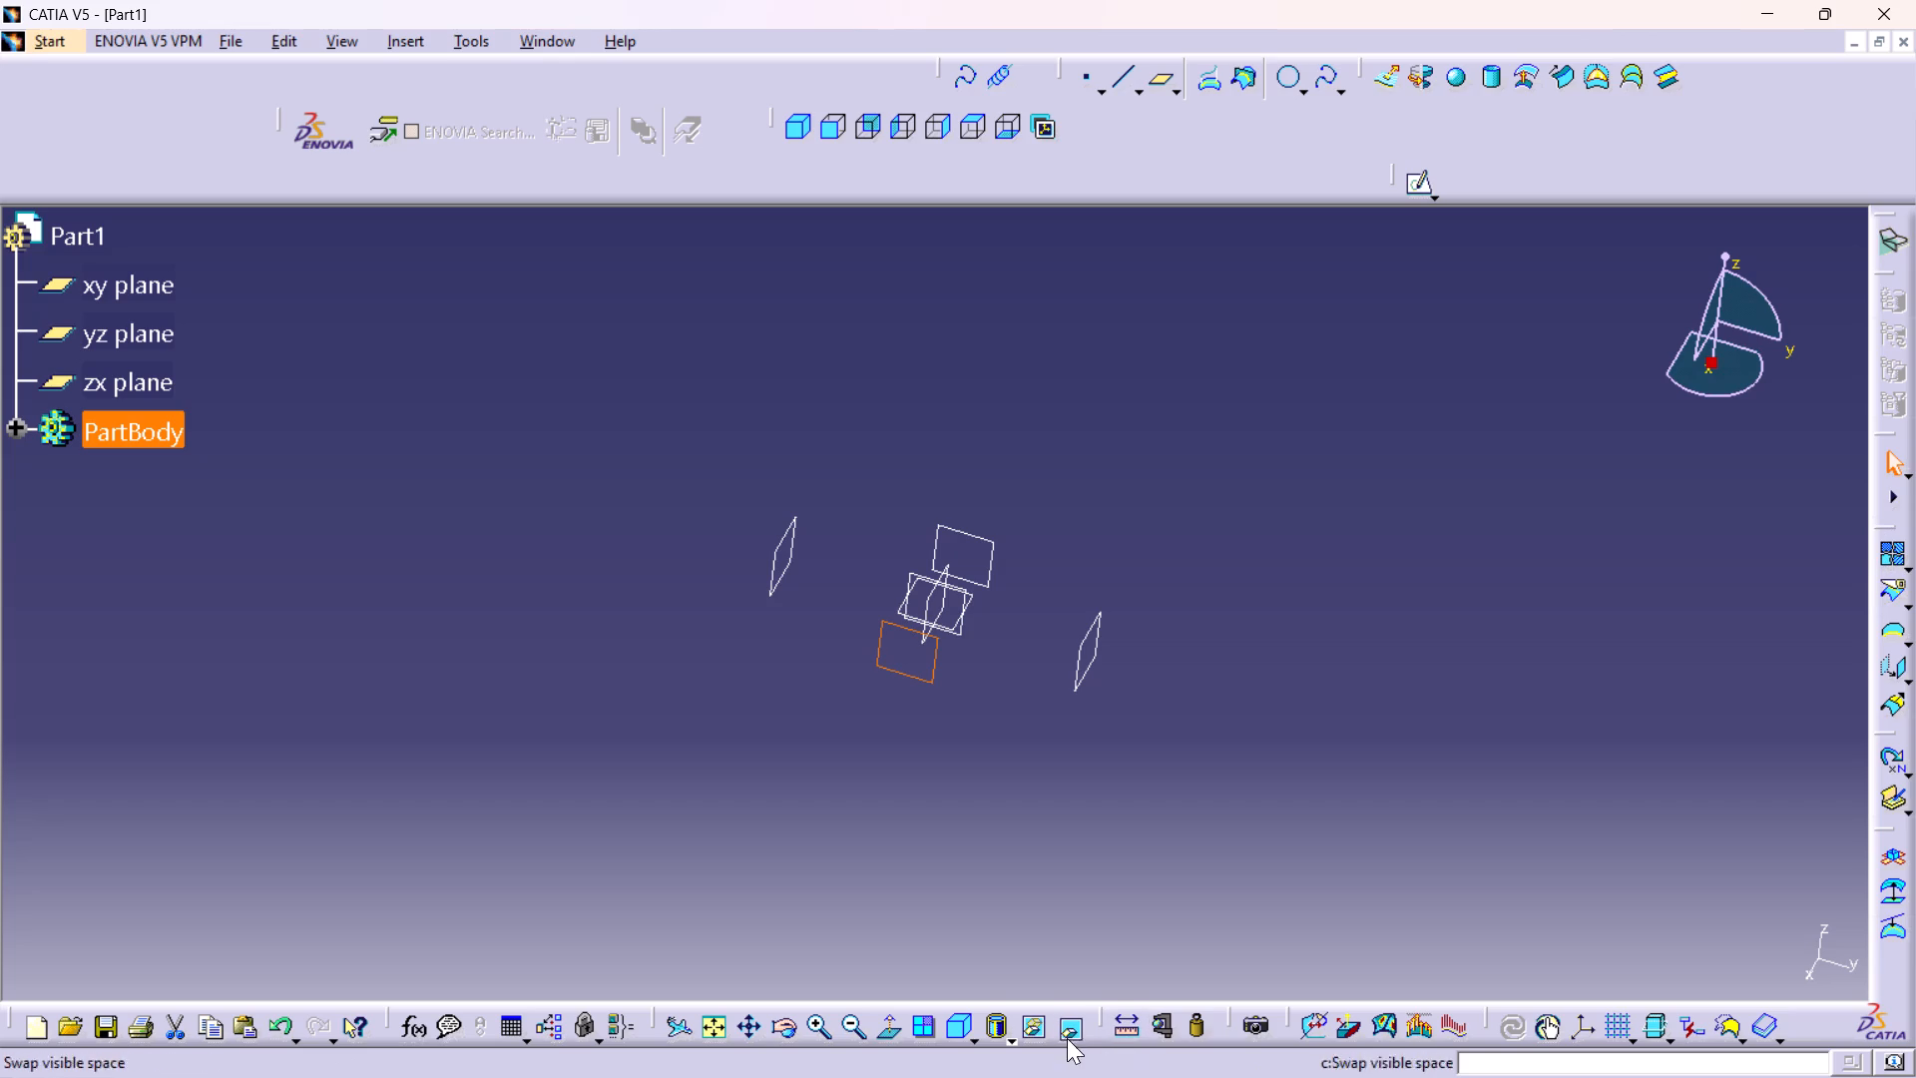
# Dock the view mode tools and the surface operations group containing Join beside the other tool groups above the model.
pyautogui.click(1014, 1024)
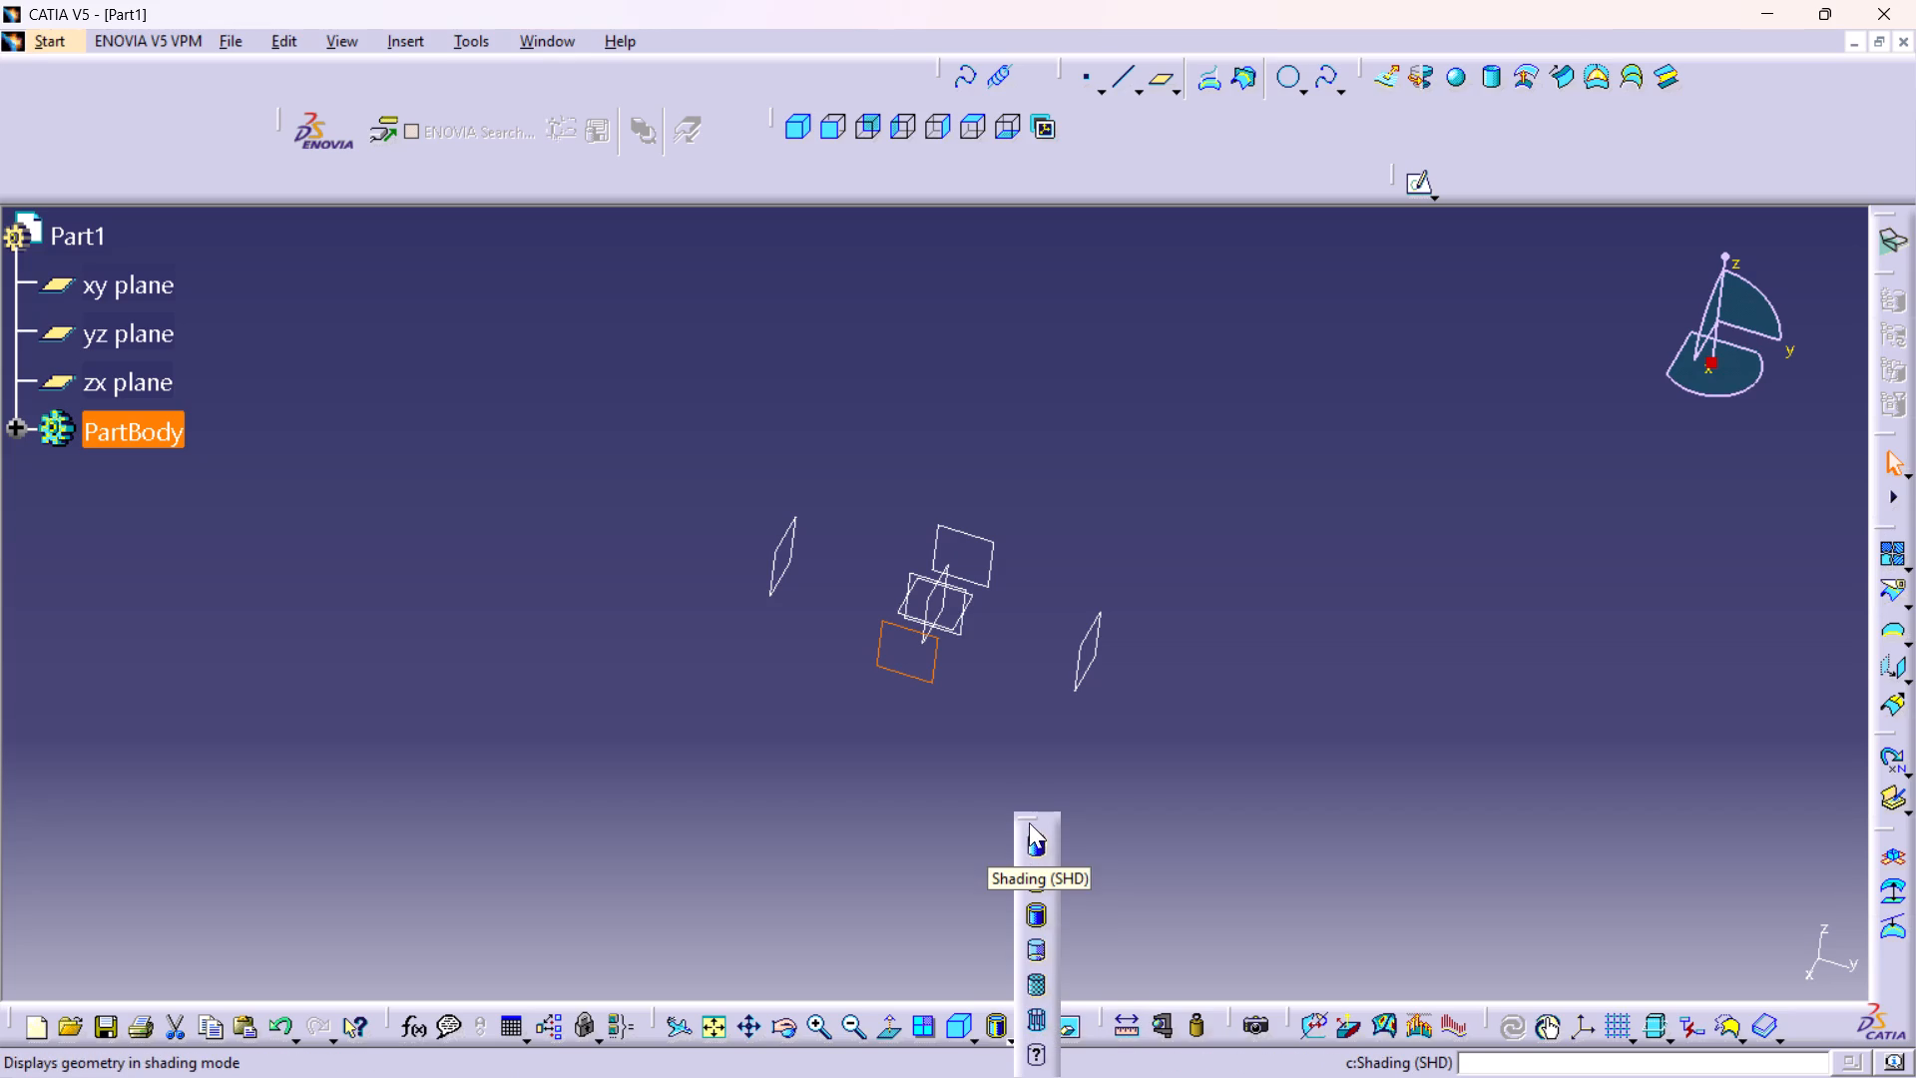
pyautogui.moveTo(1021, 813); pyautogui.dragTo(1372, 125)
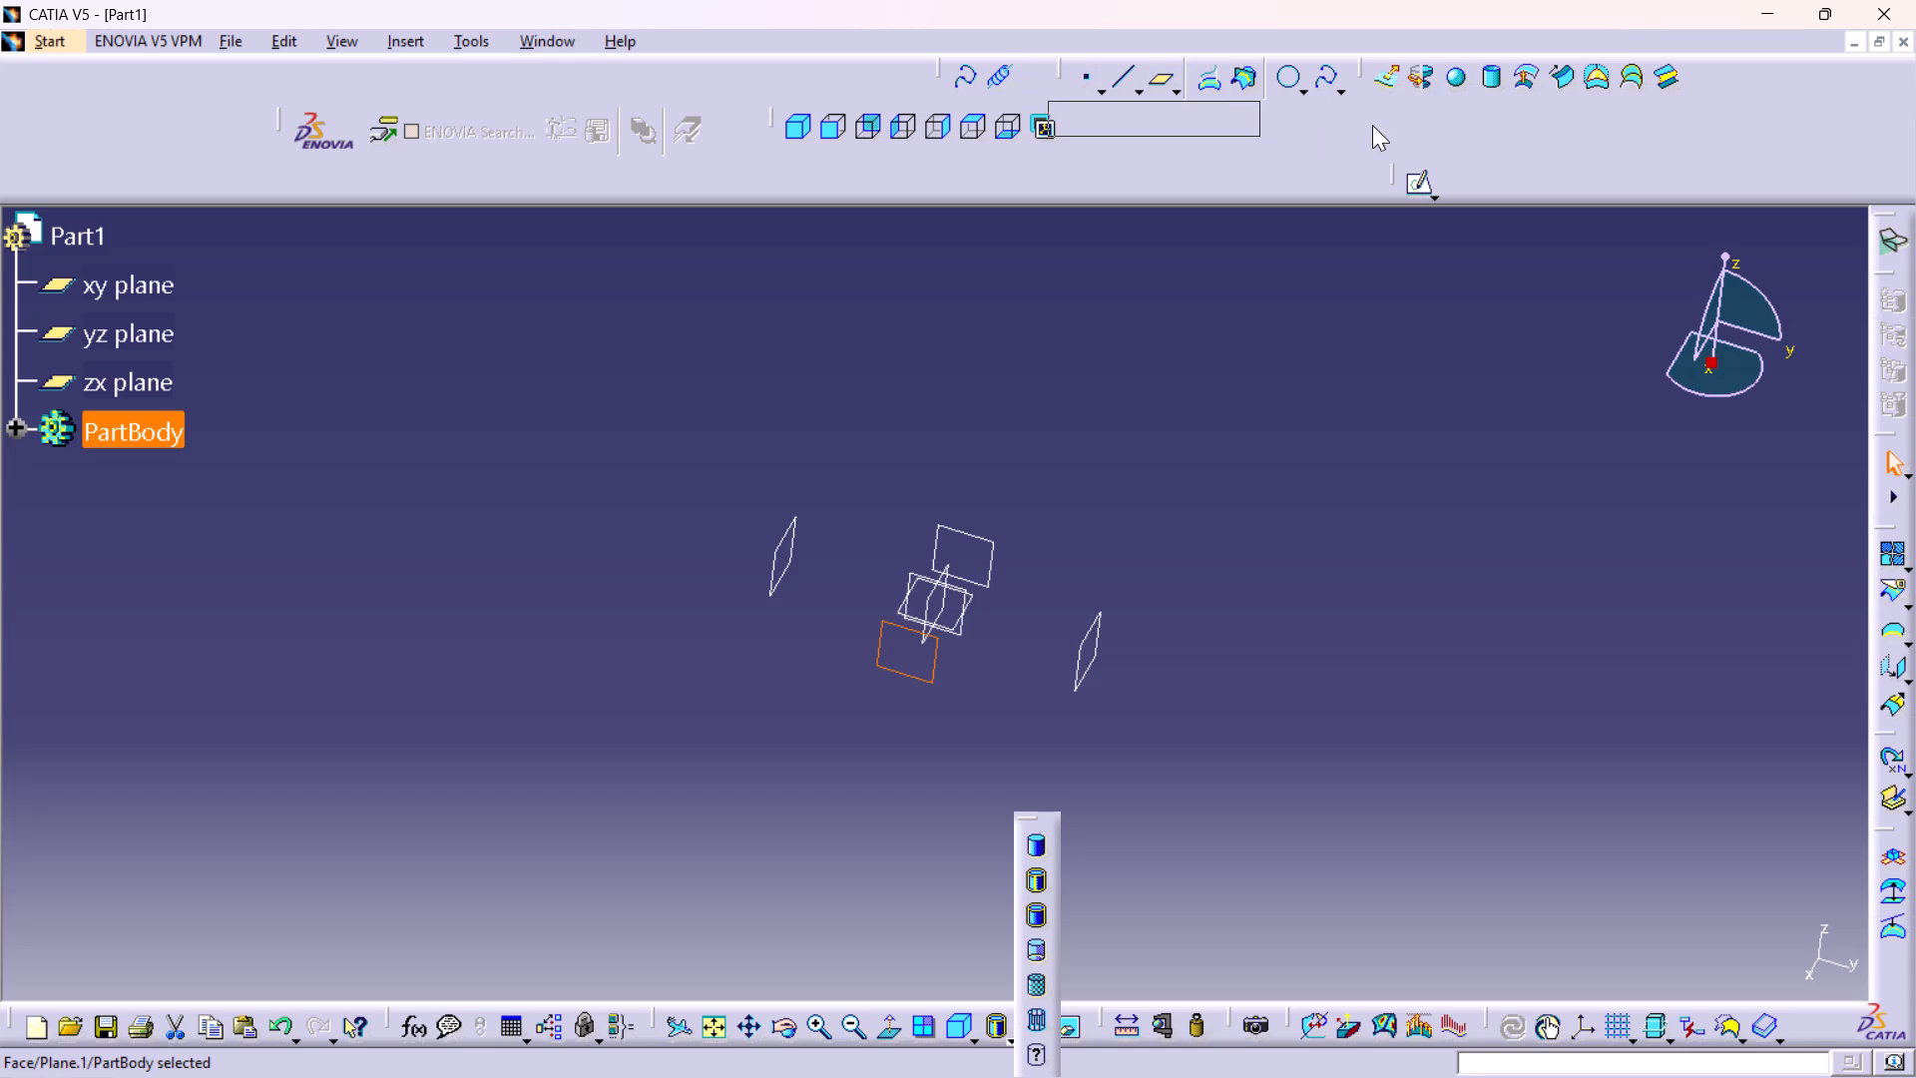
pyautogui.moveTo(1372, 125); pyautogui.dragTo(1390, 128)
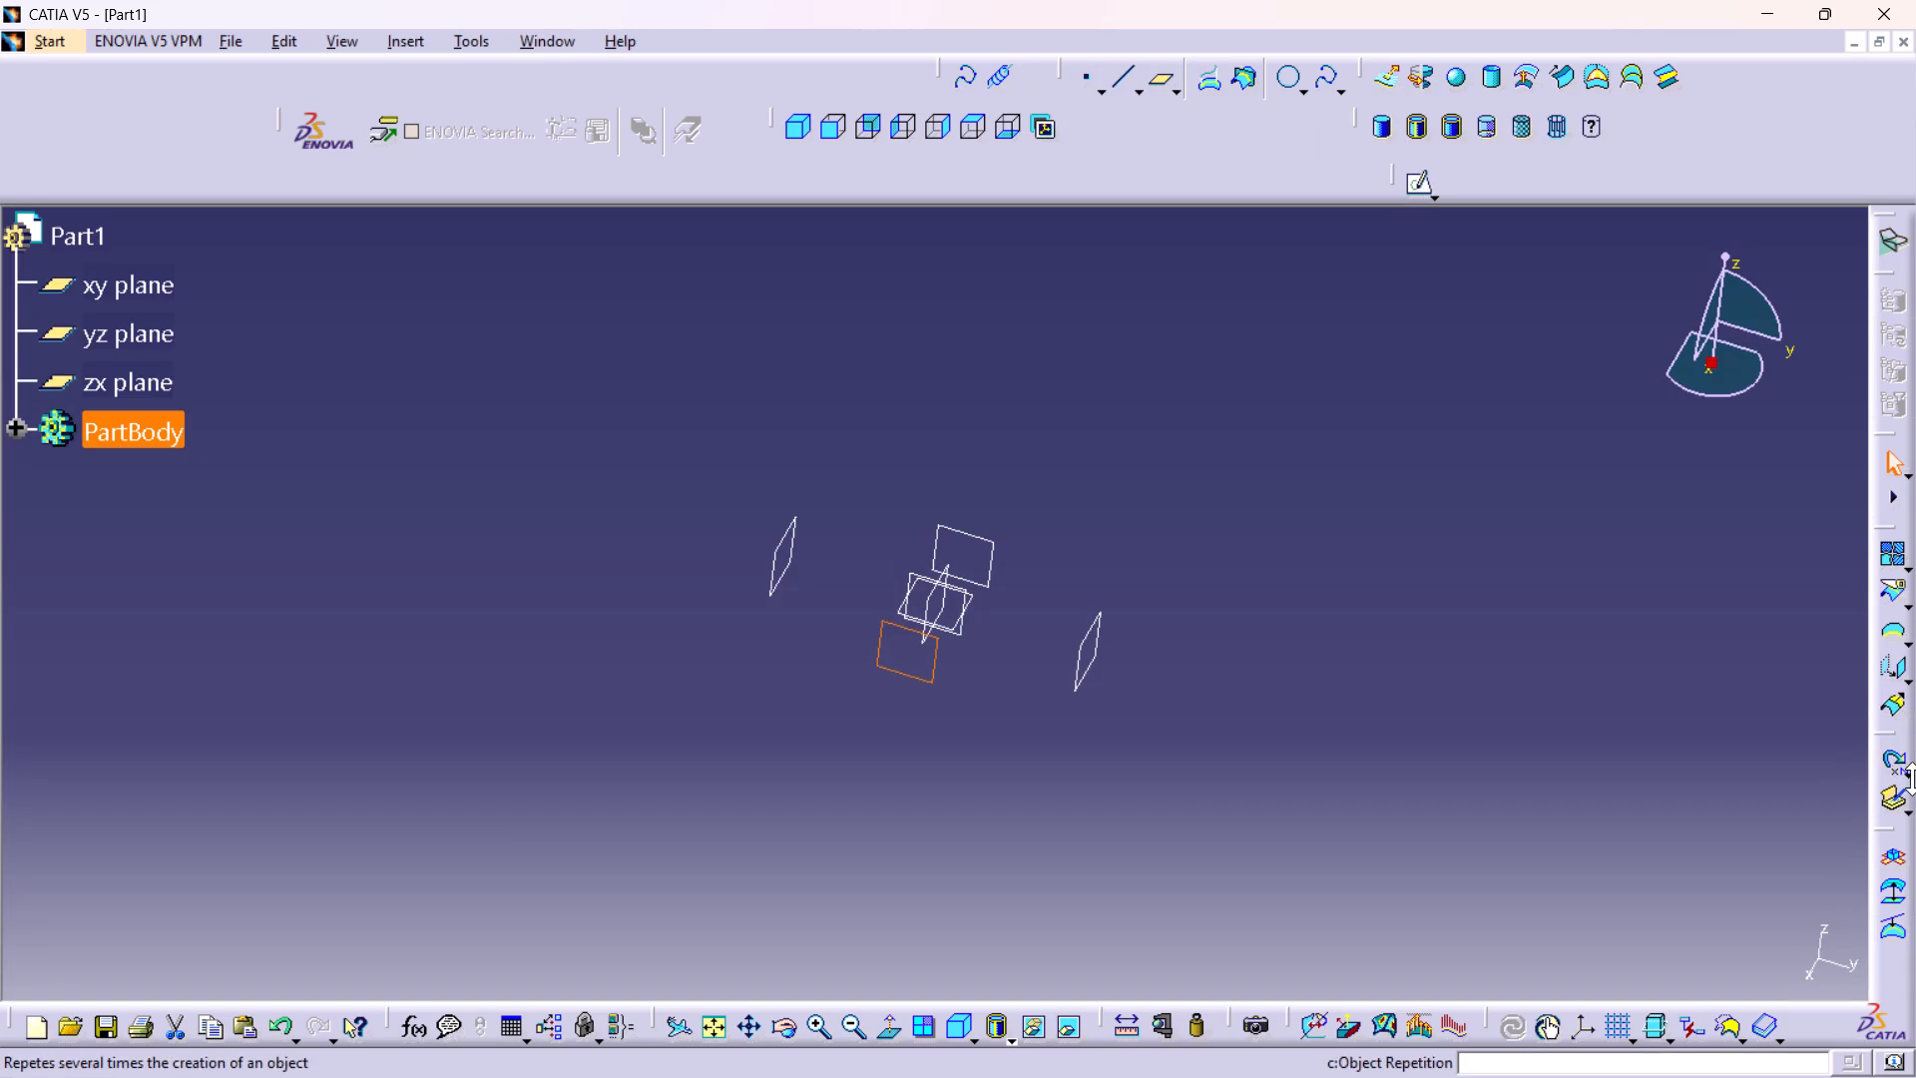
pyautogui.click(1882, 526)
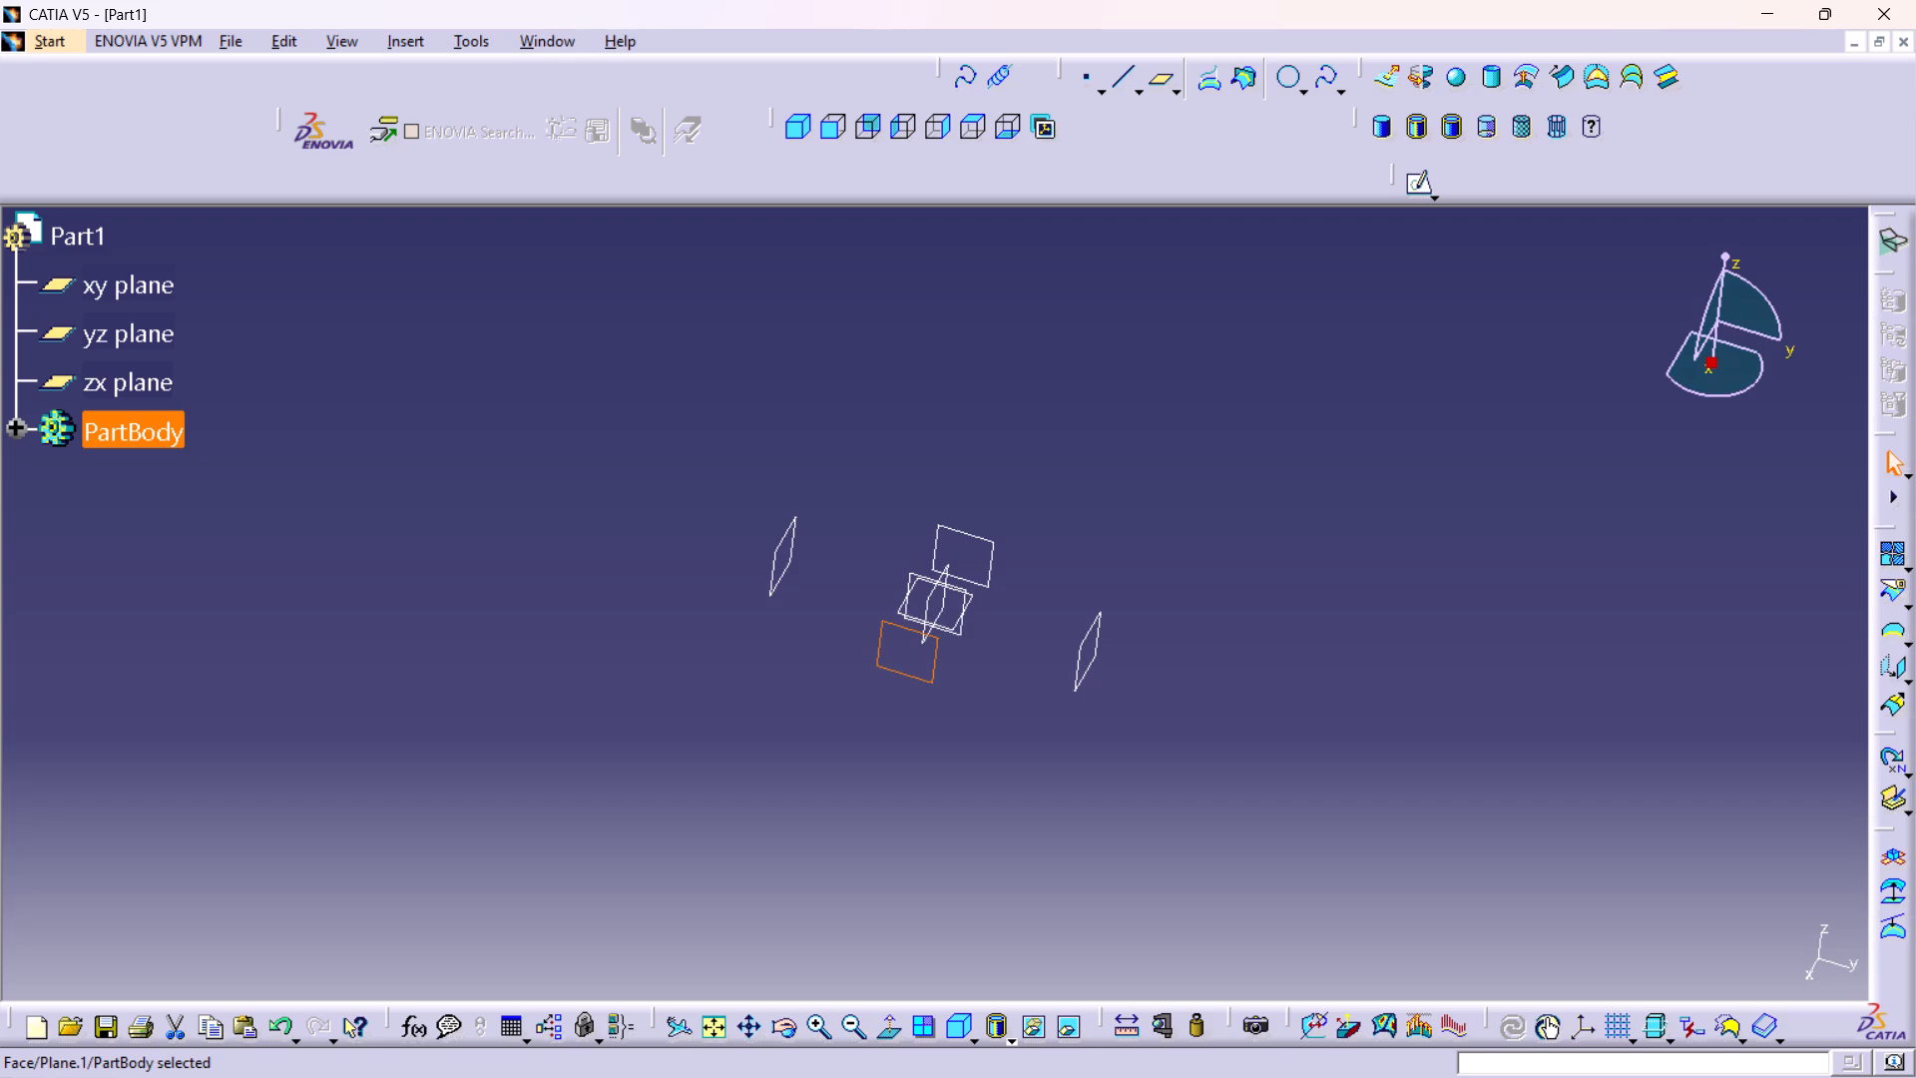
pyautogui.moveTo(1888, 531); pyautogui.dragTo(1489, 236)
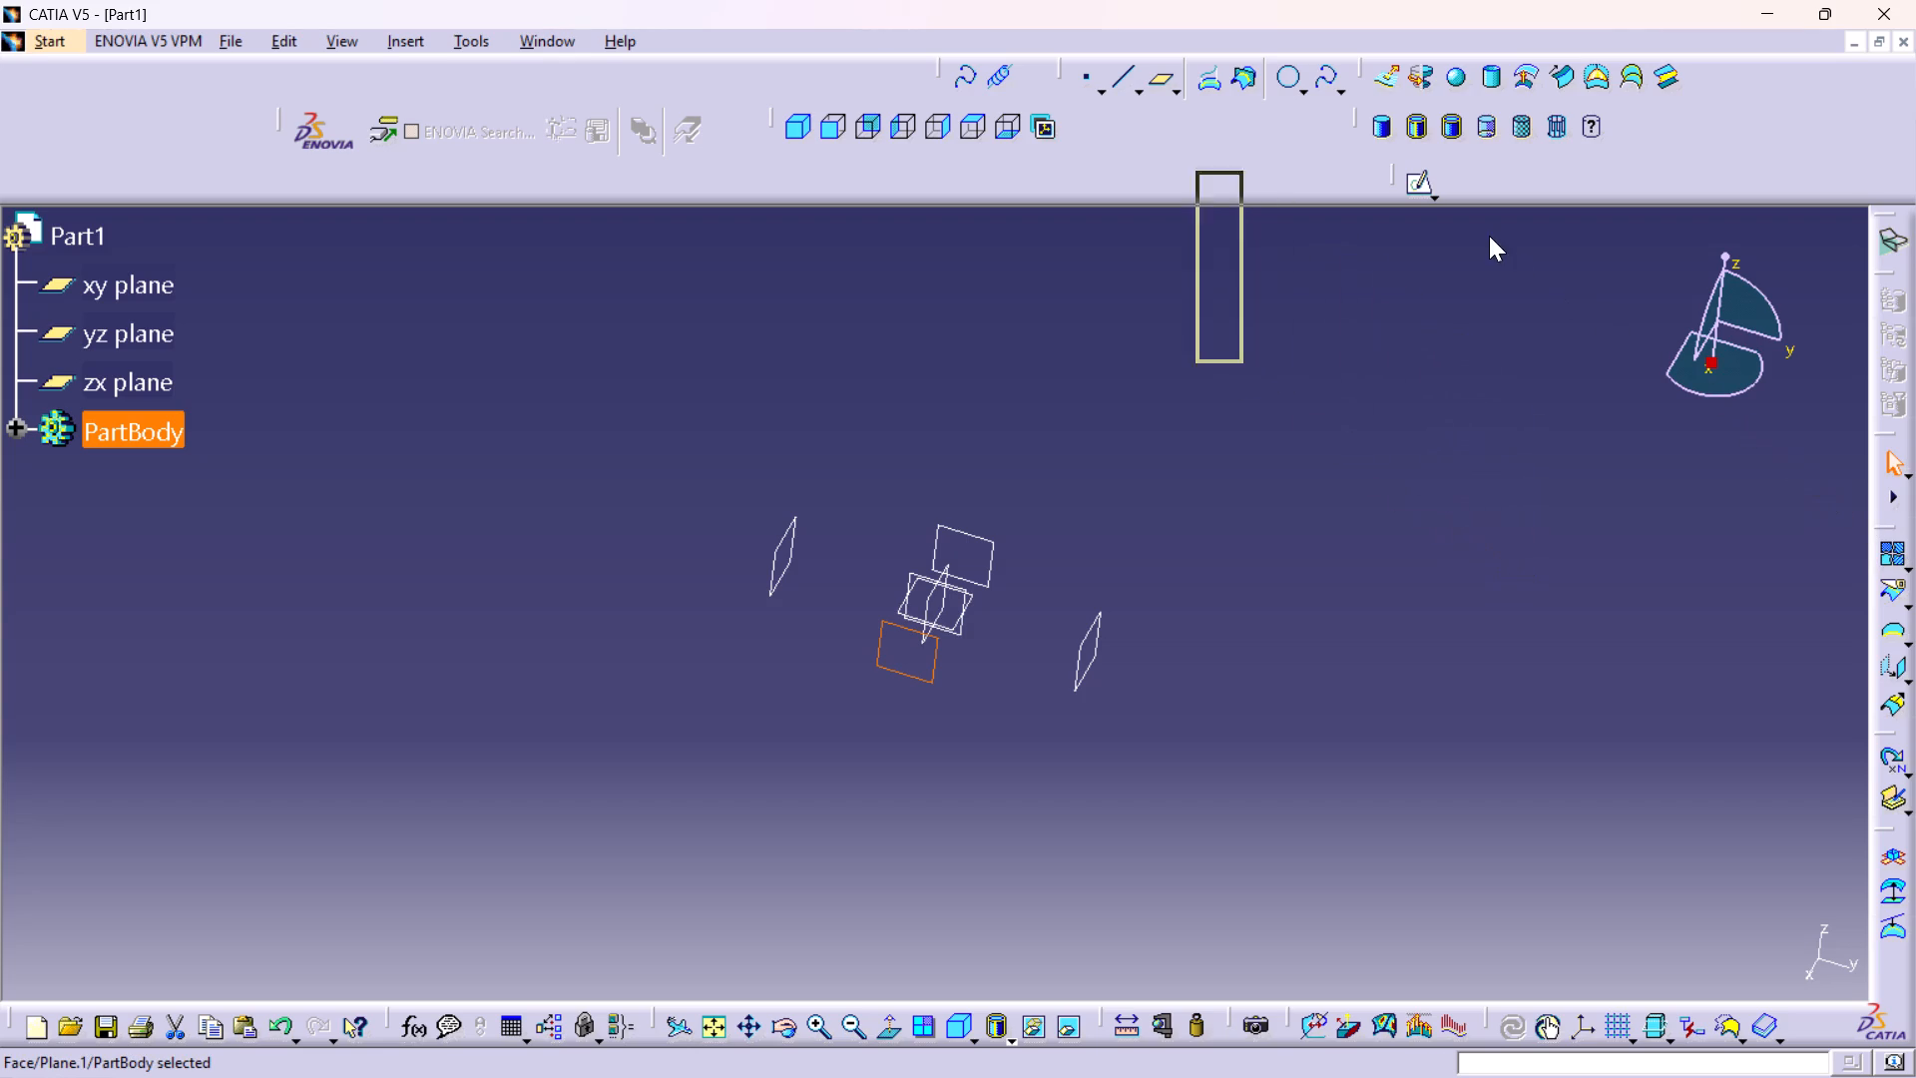
pyautogui.moveTo(1489, 236); pyautogui.dragTo(1388, 145)
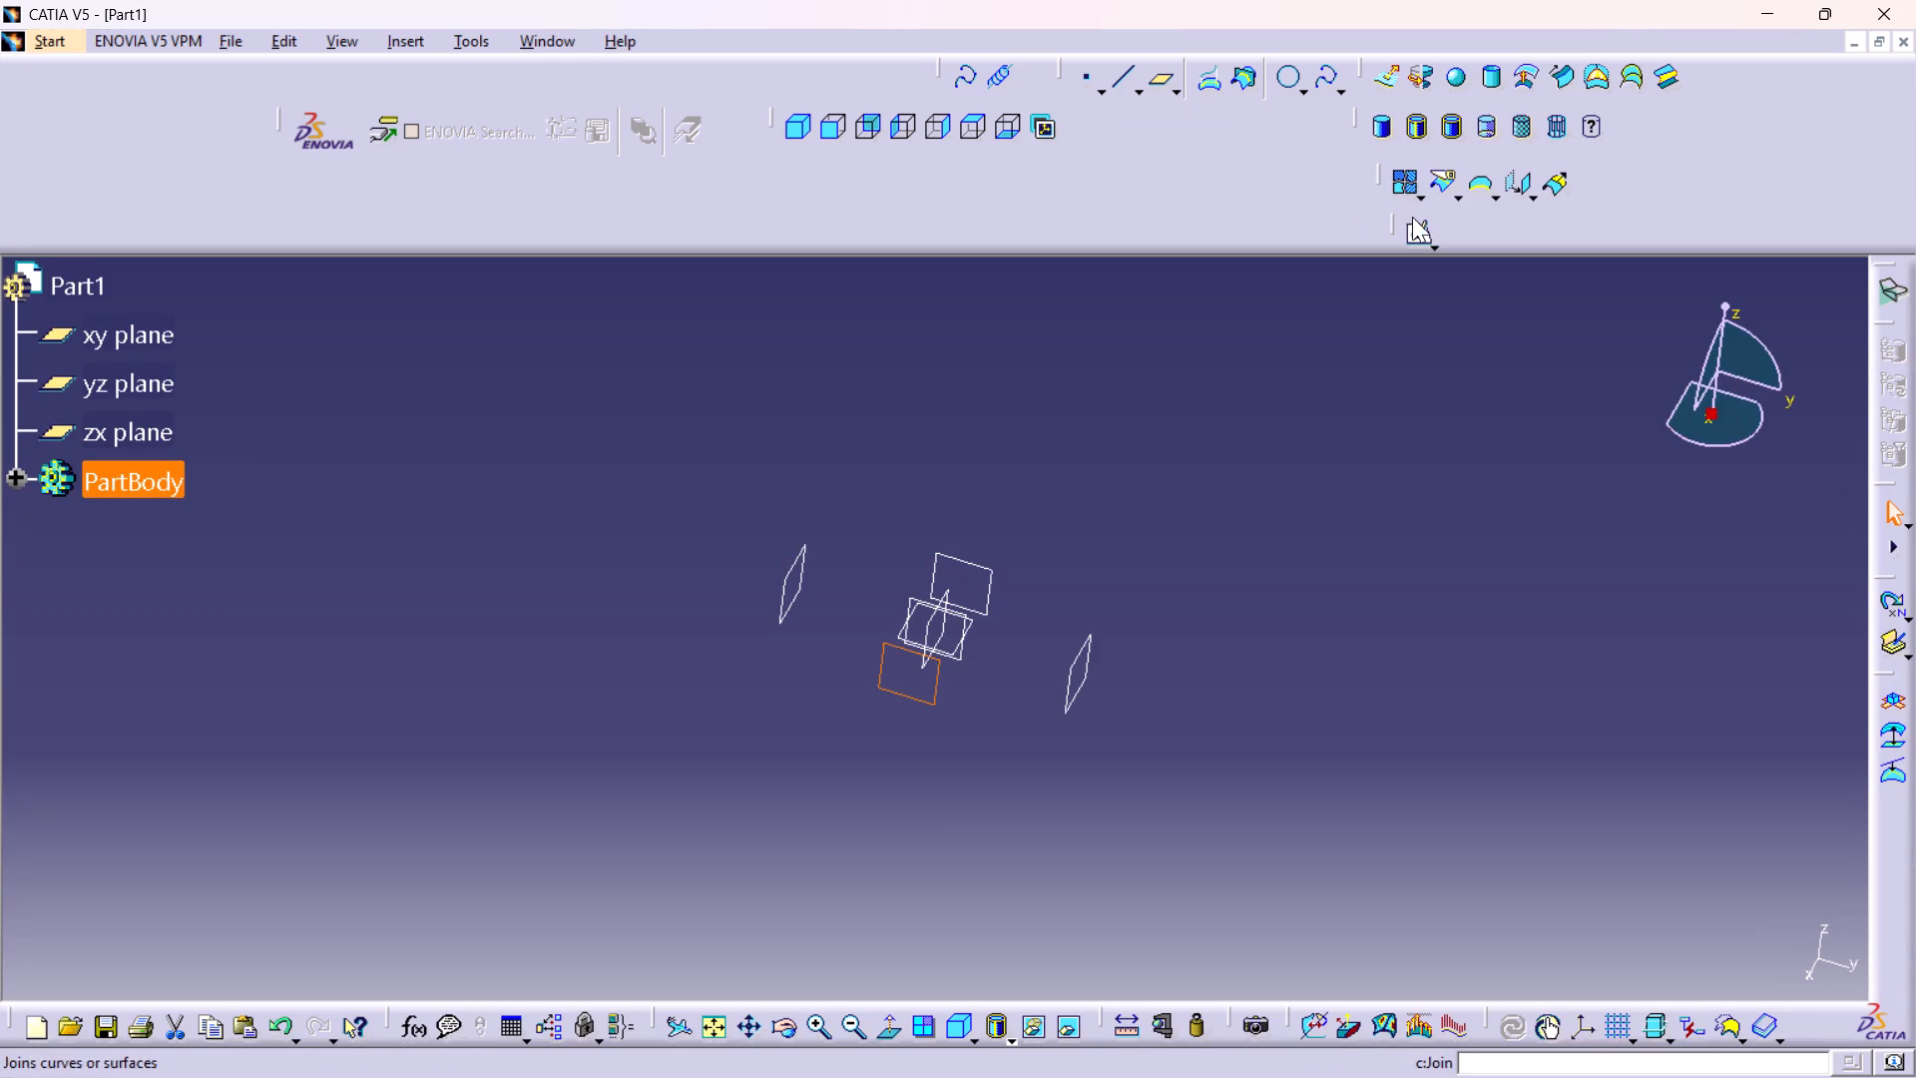
# Sketch an upper semicircular arc of about 76 mm radius on the selected plane, centred on the origin with both ends on the H axis.
pyautogui.click(1413, 229)
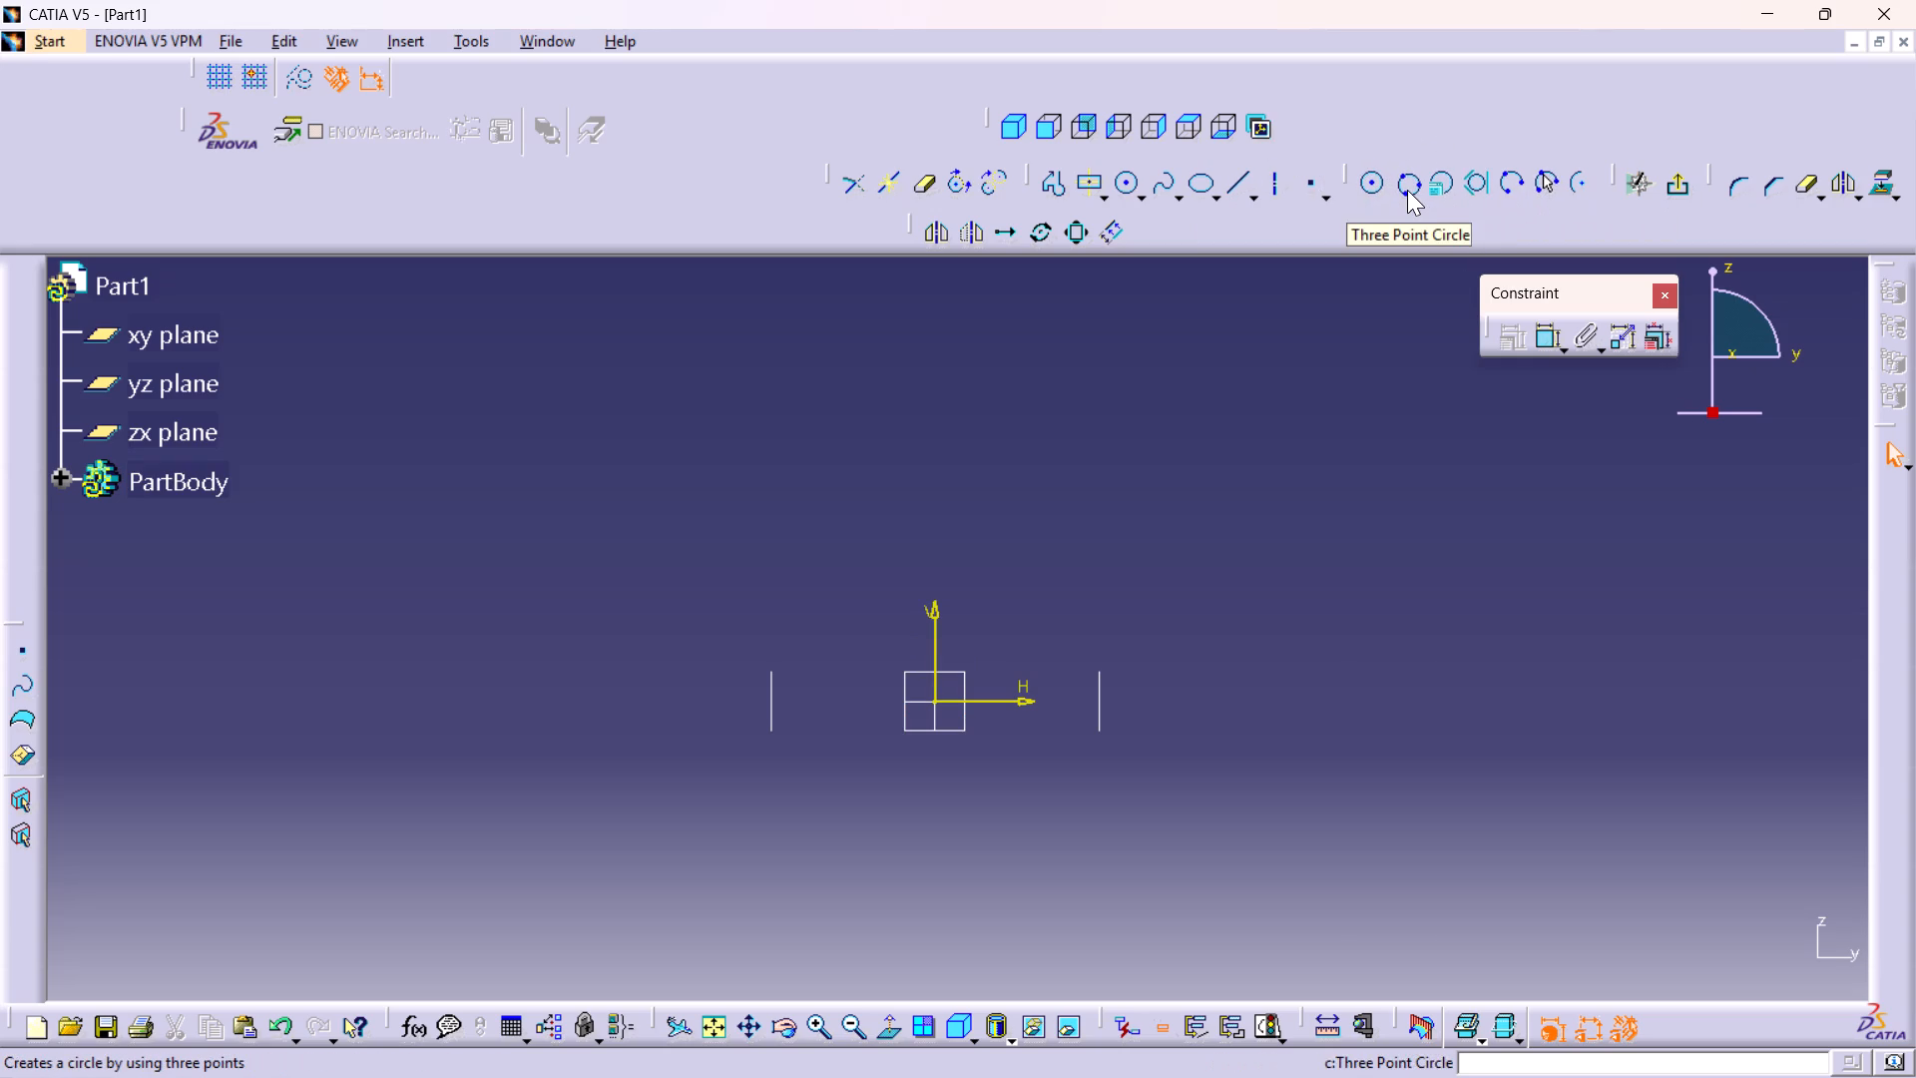
pyautogui.click(1578, 180)
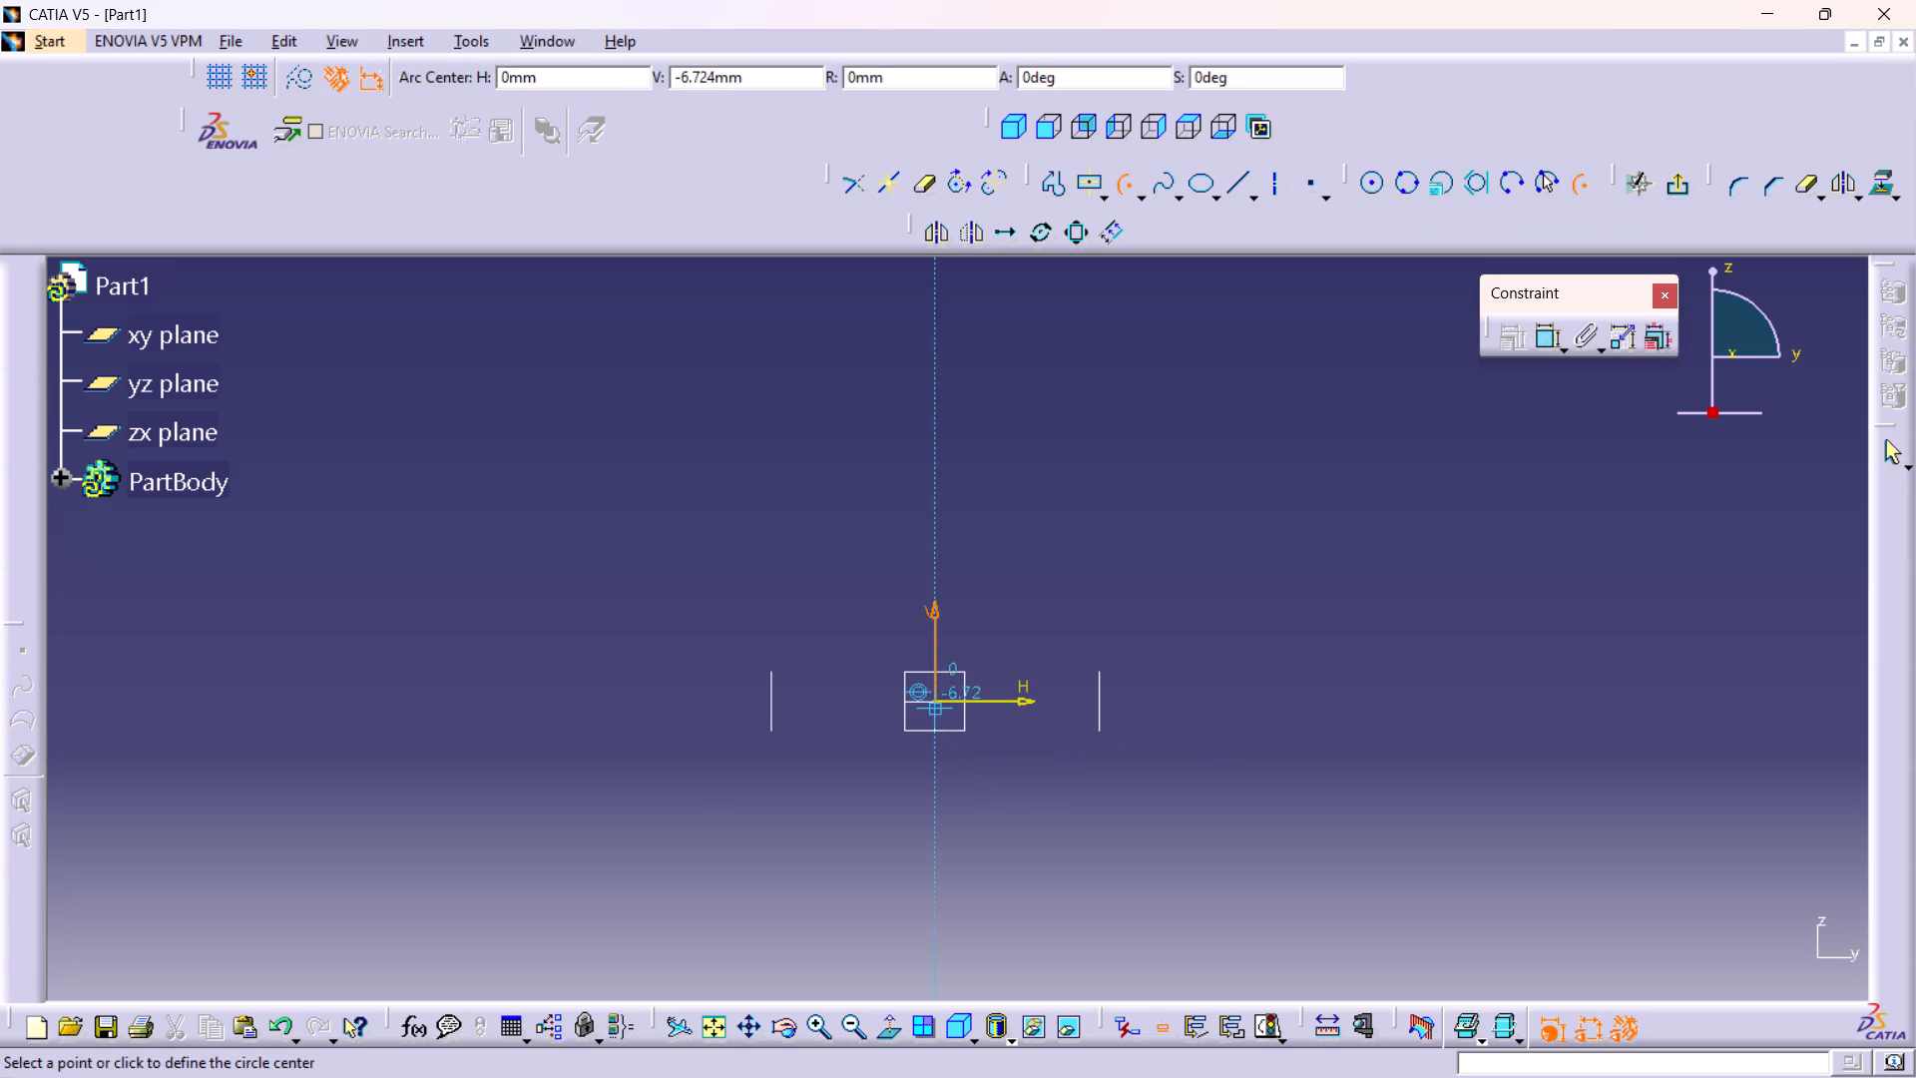
pyautogui.click(933, 703)
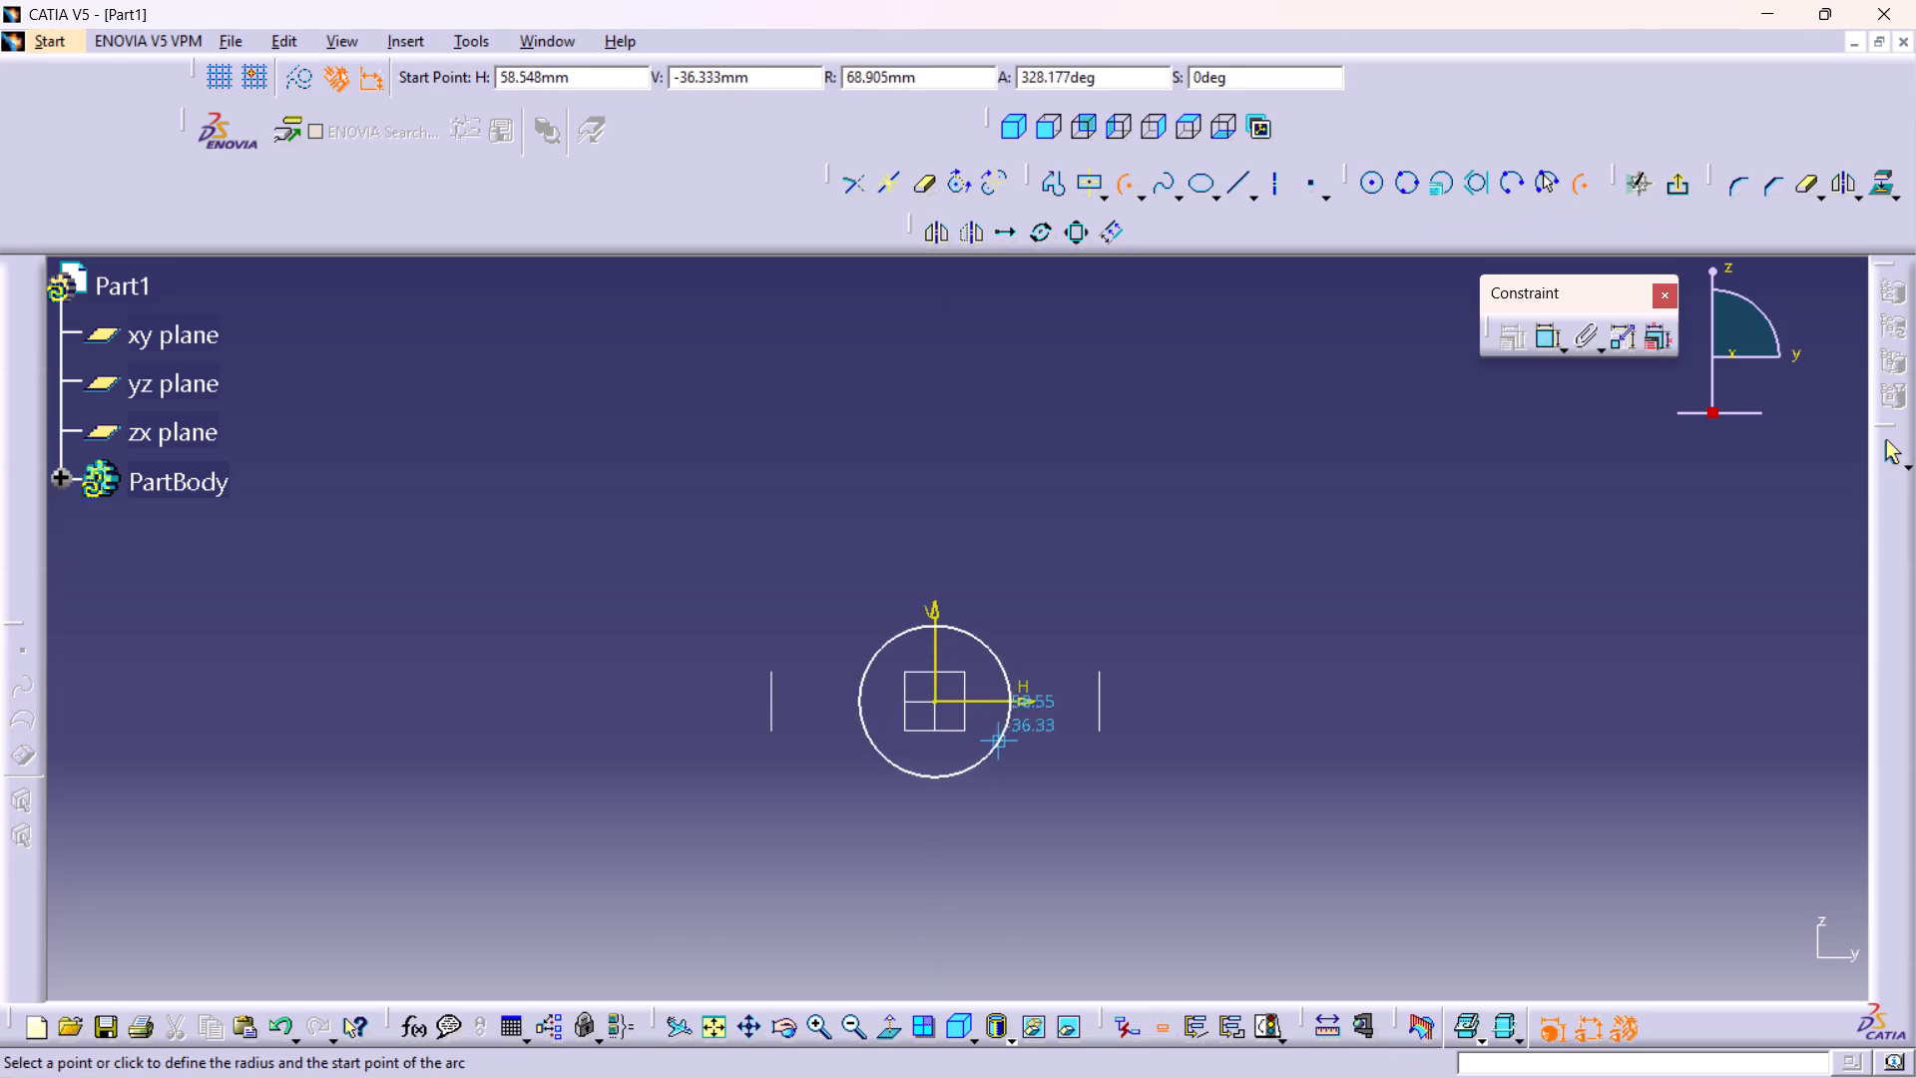
pyautogui.click(1018, 699)
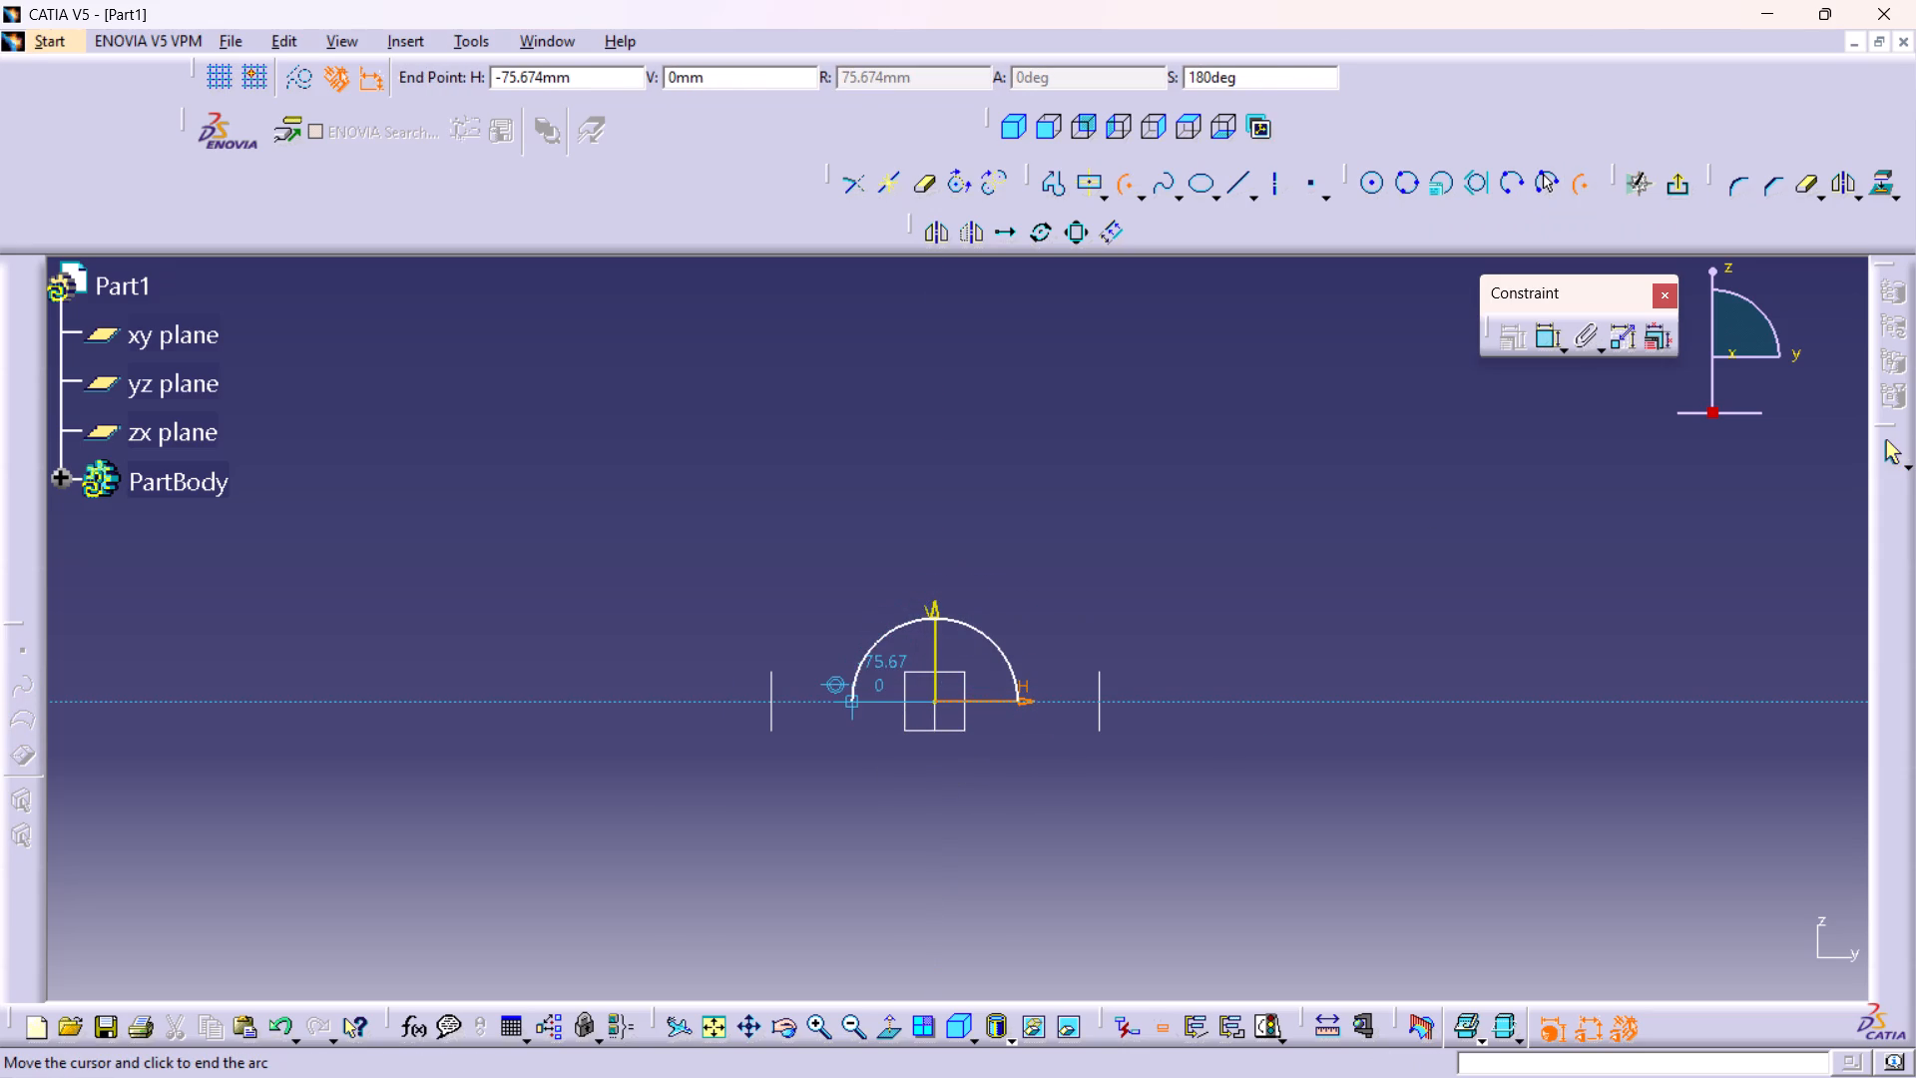
pyautogui.click(841, 704)
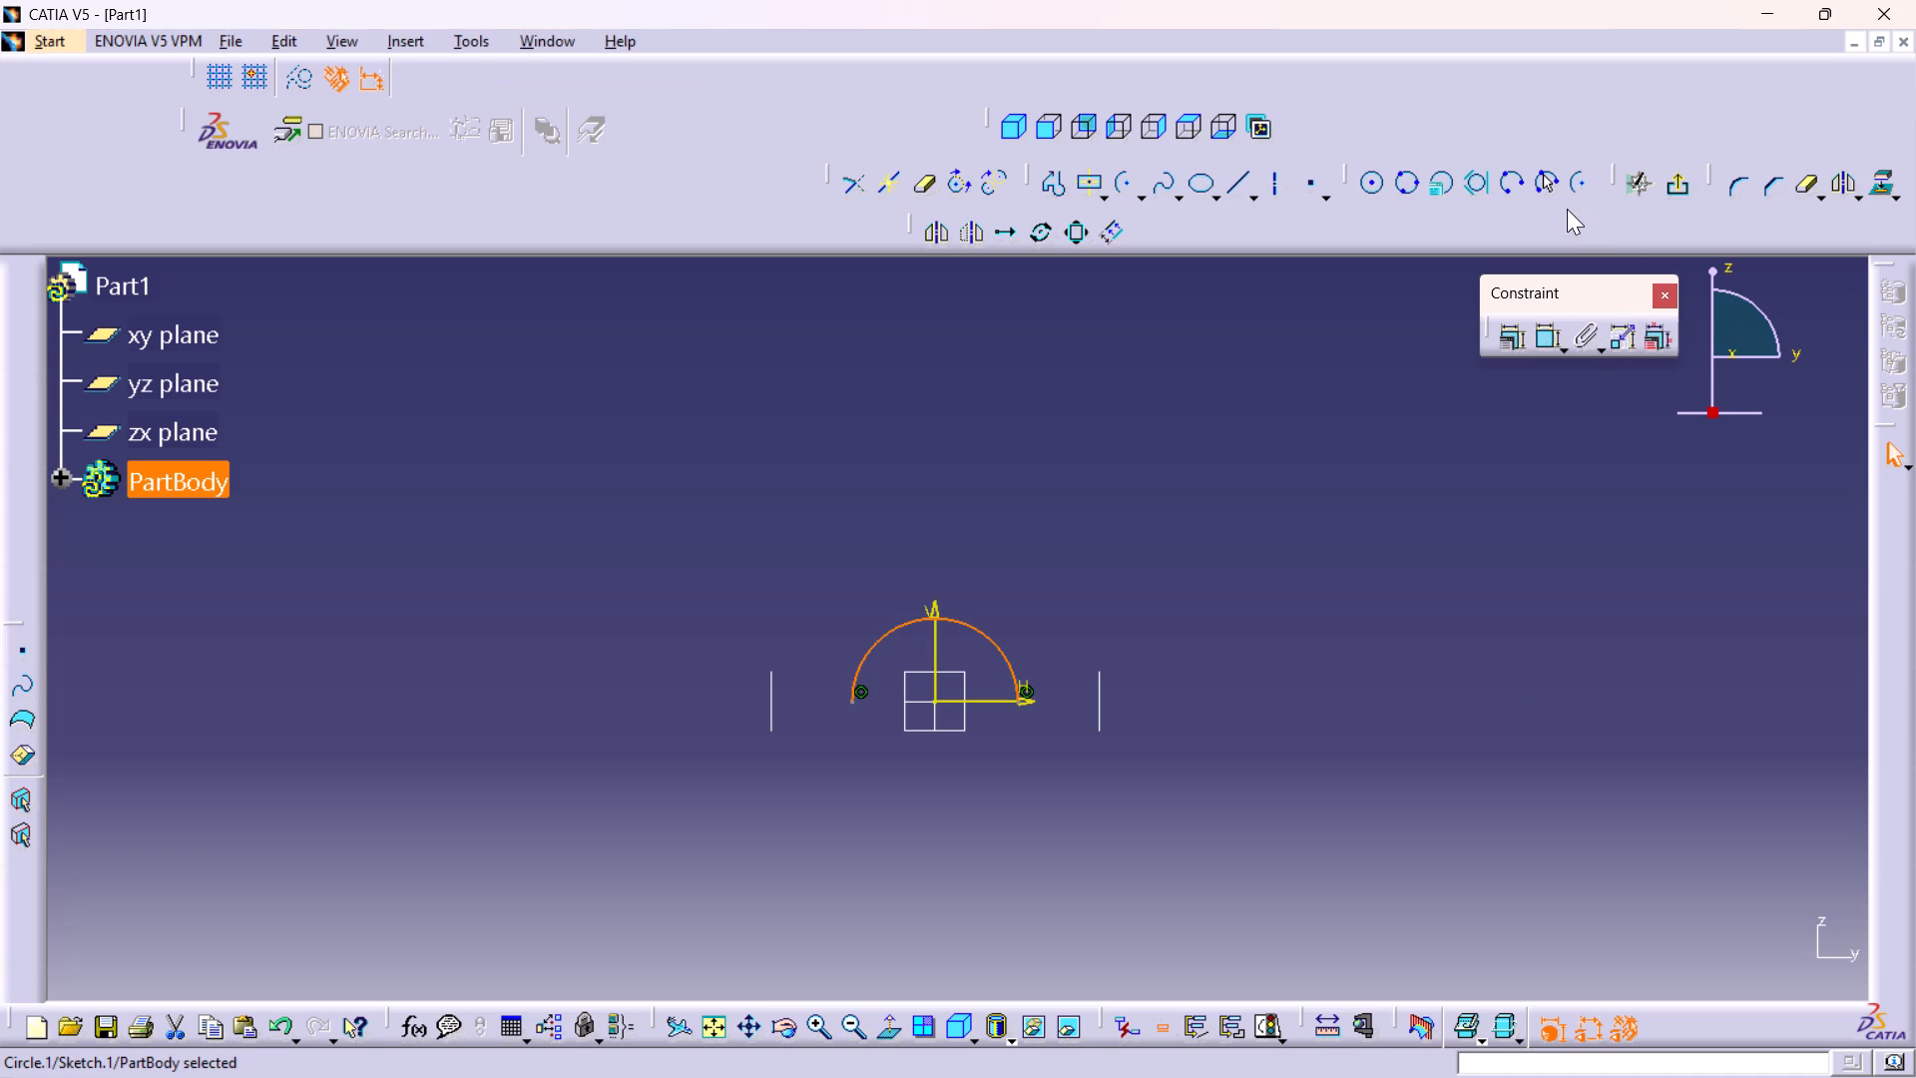
pyautogui.click(1335, 503)
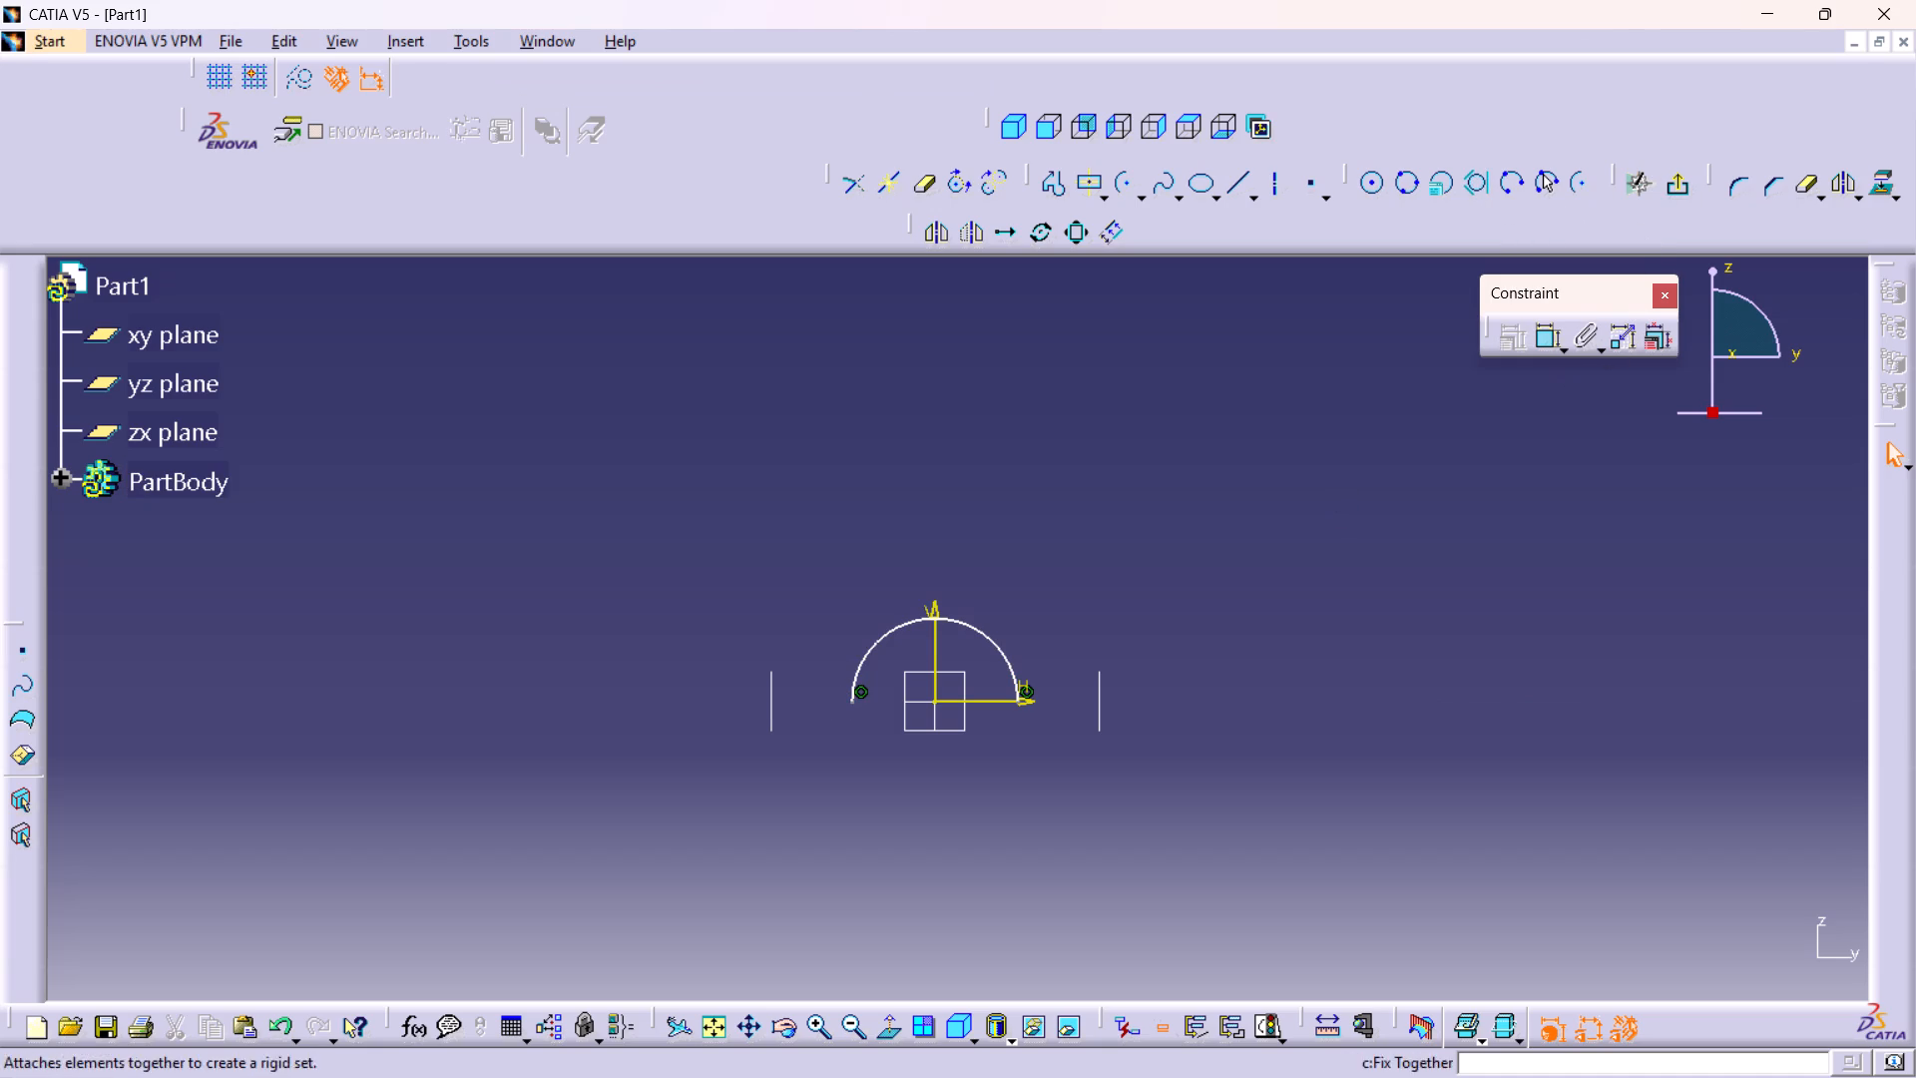
# Dimension the arc's radius and set it to 50 mm.
pyautogui.doubleClick(1537, 336)
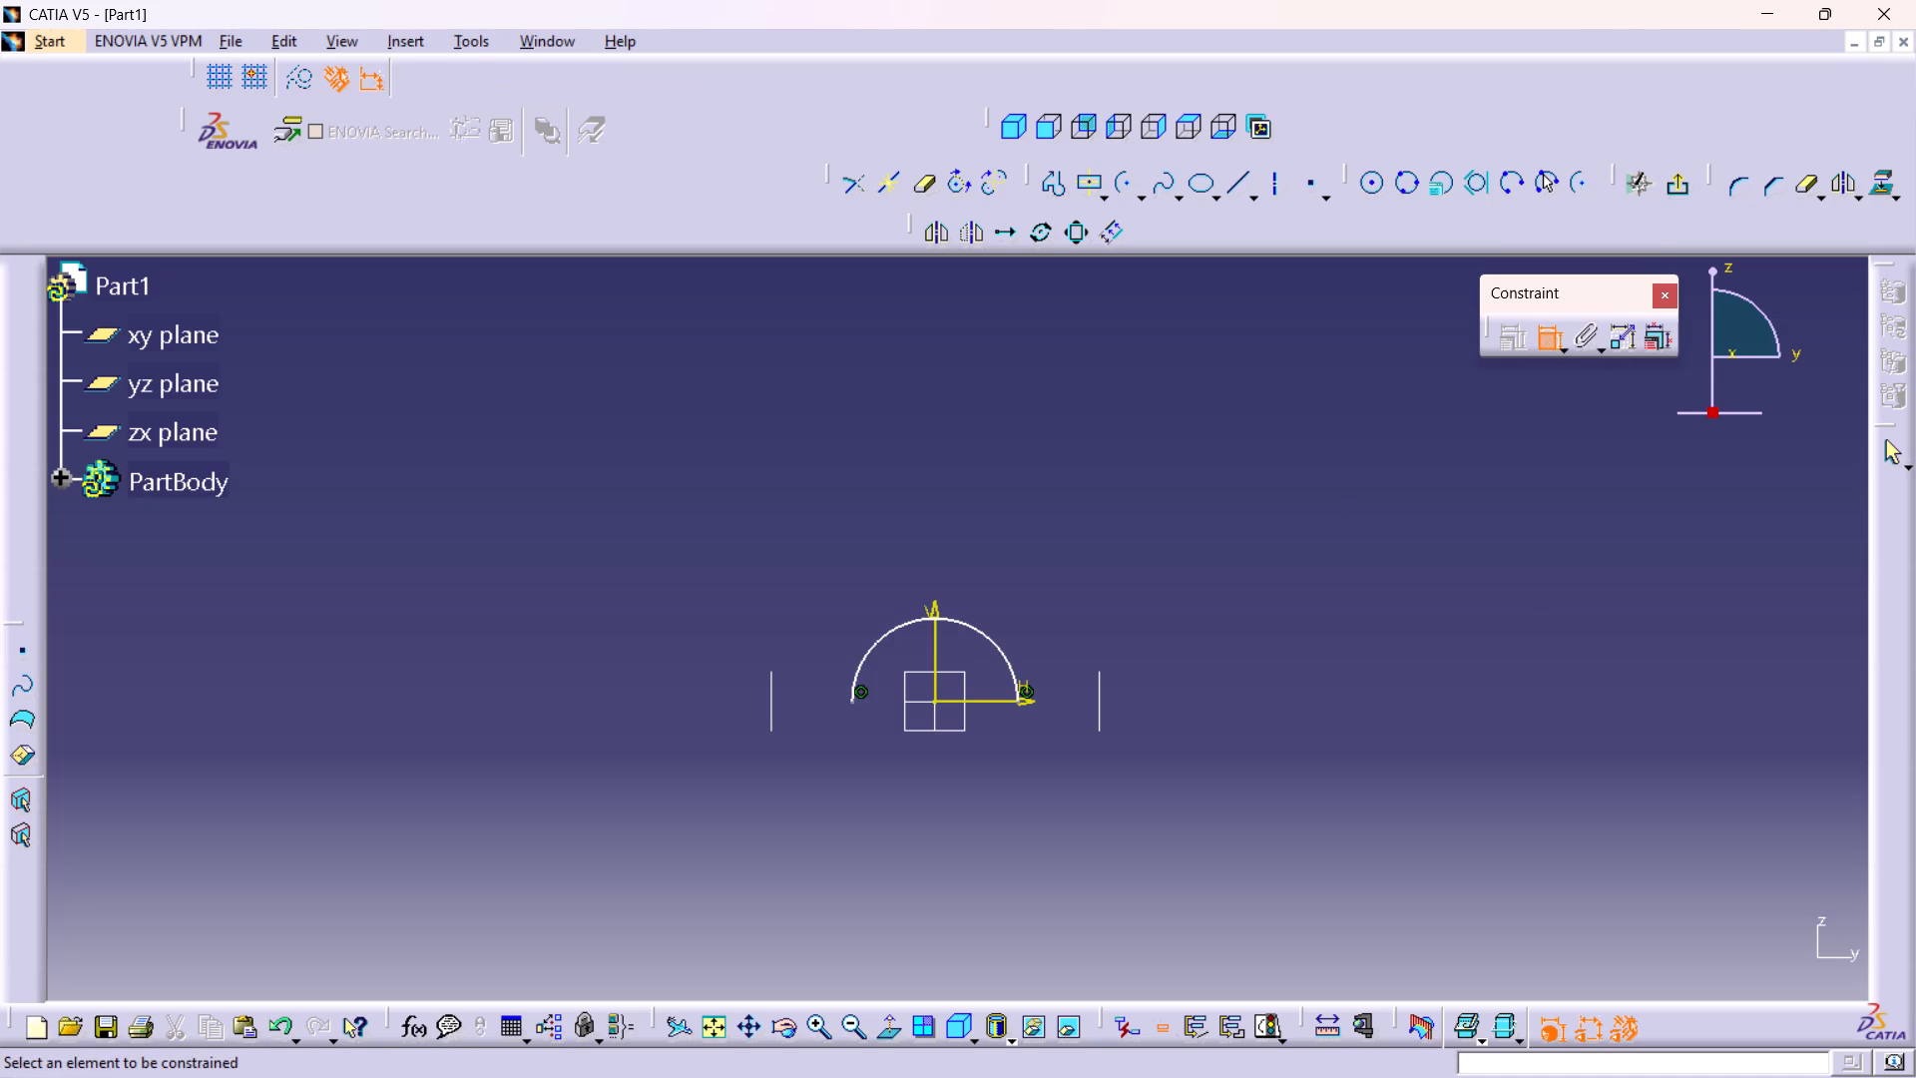
pyautogui.click(1006, 666)
pyautogui.click(1112, 626)
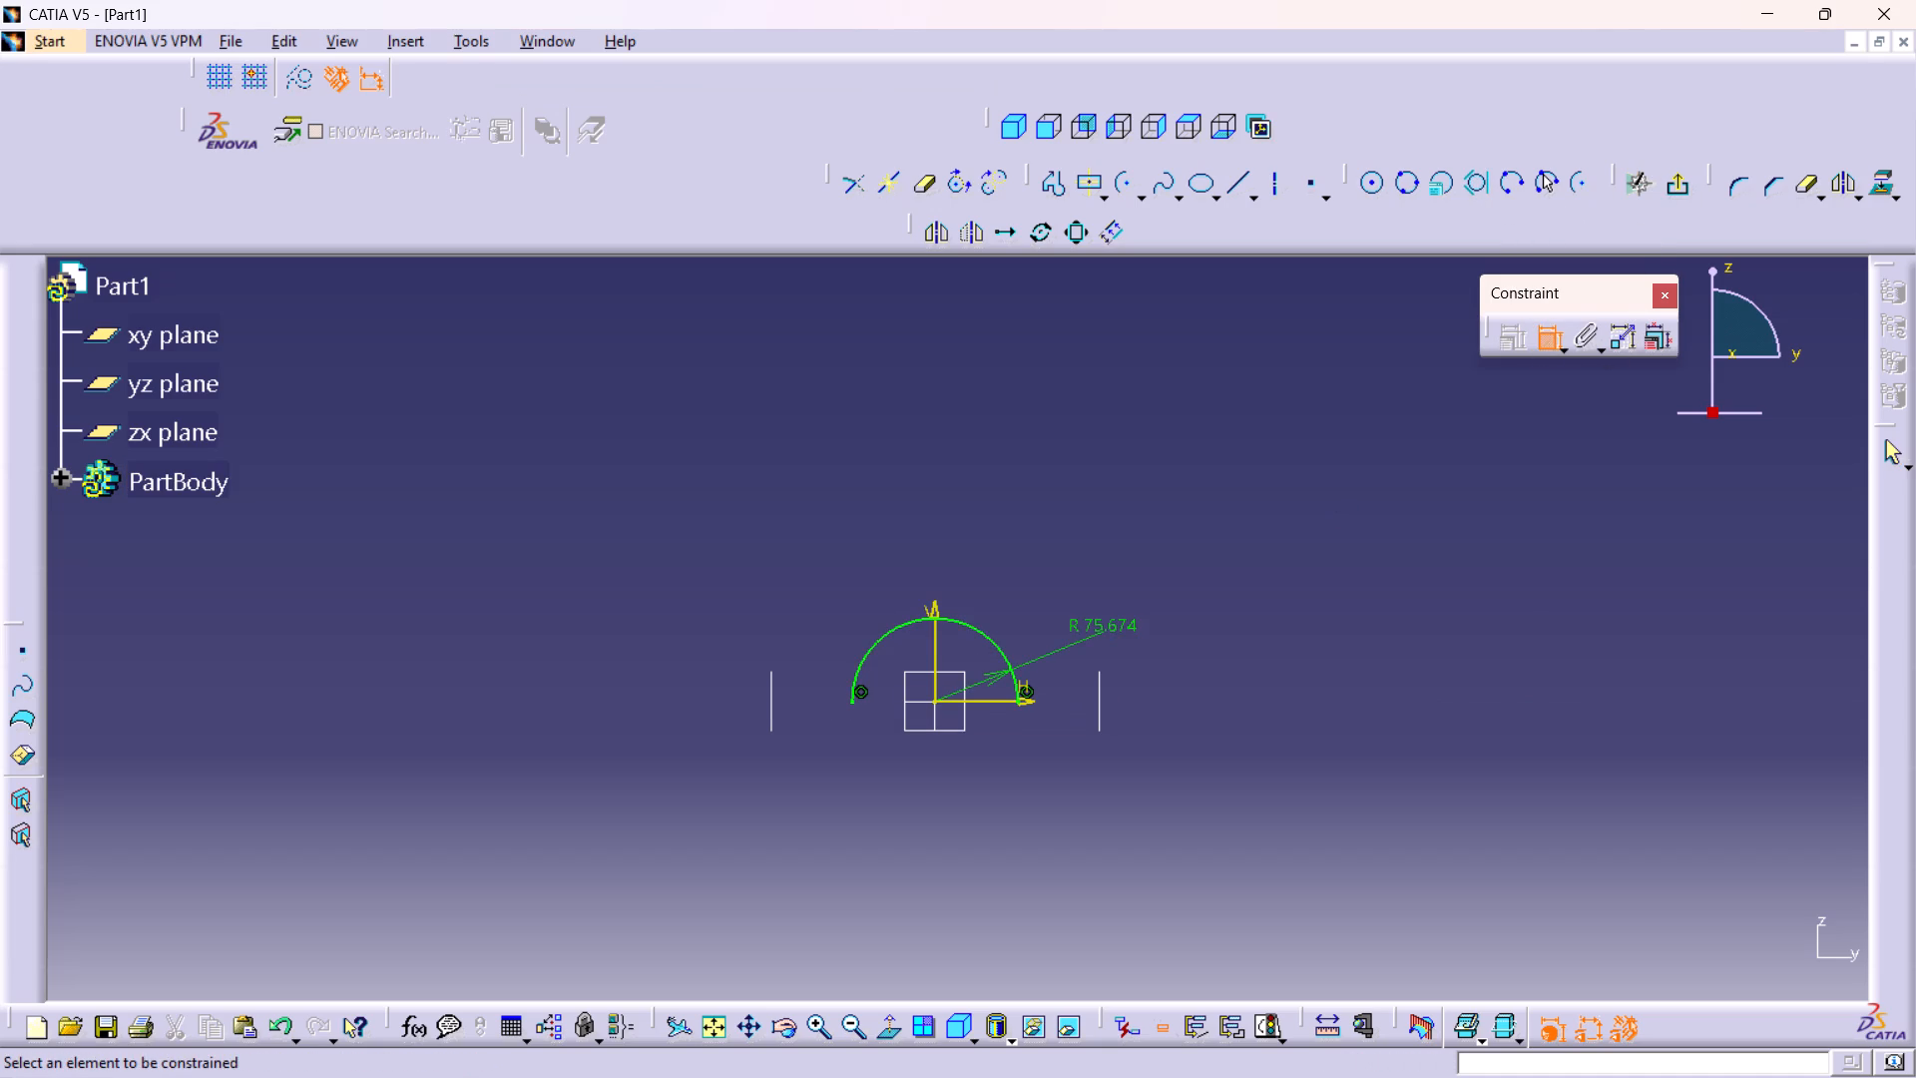
pyautogui.doubleClick(1112, 626)
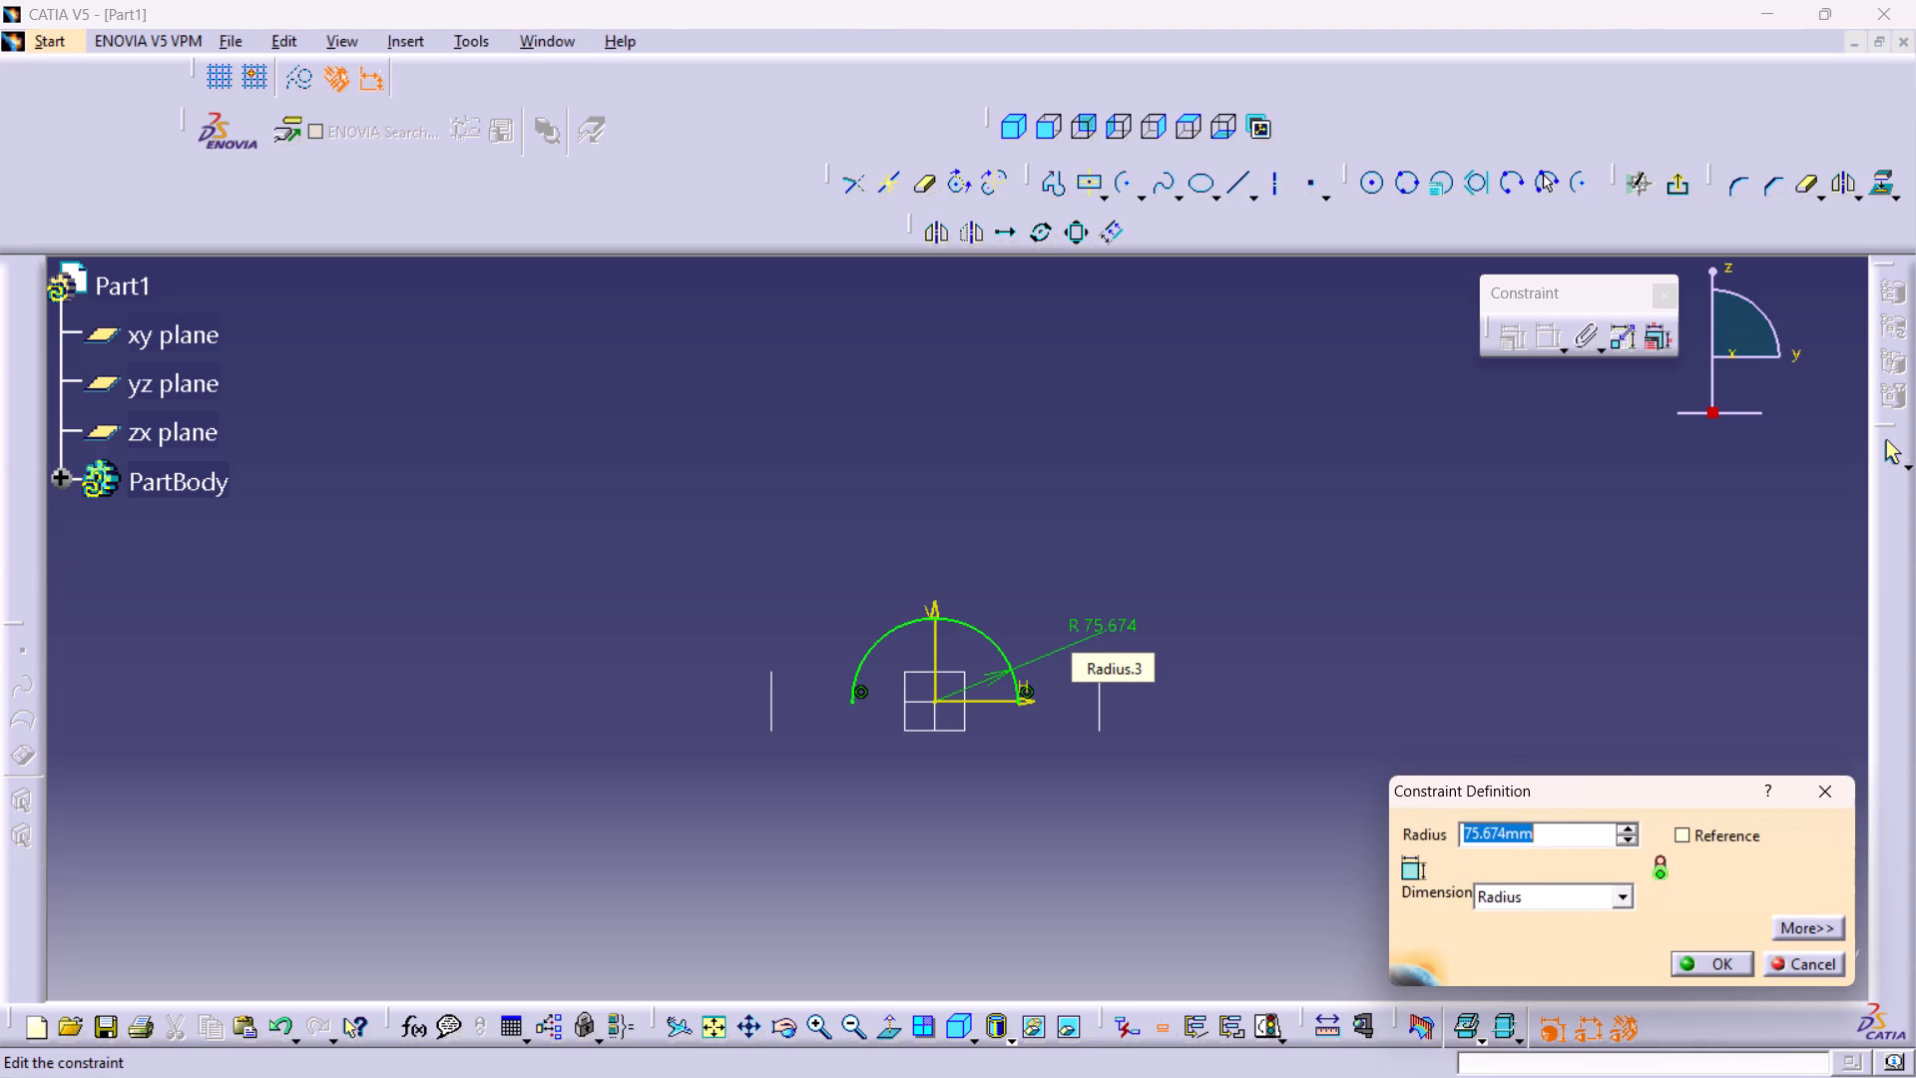
pyautogui.press('2')
pyautogui.press('BackSpace')
pyautogui.write('50')
pyautogui.press('Return')
# Close the semicircle with a straight line between the arc's two endpoints and exit the sketch.
pyautogui.moveTo(1036, 603); pyautogui.dragTo(1036, 601, button='middle')
pyautogui.rightClick(1036, 603)
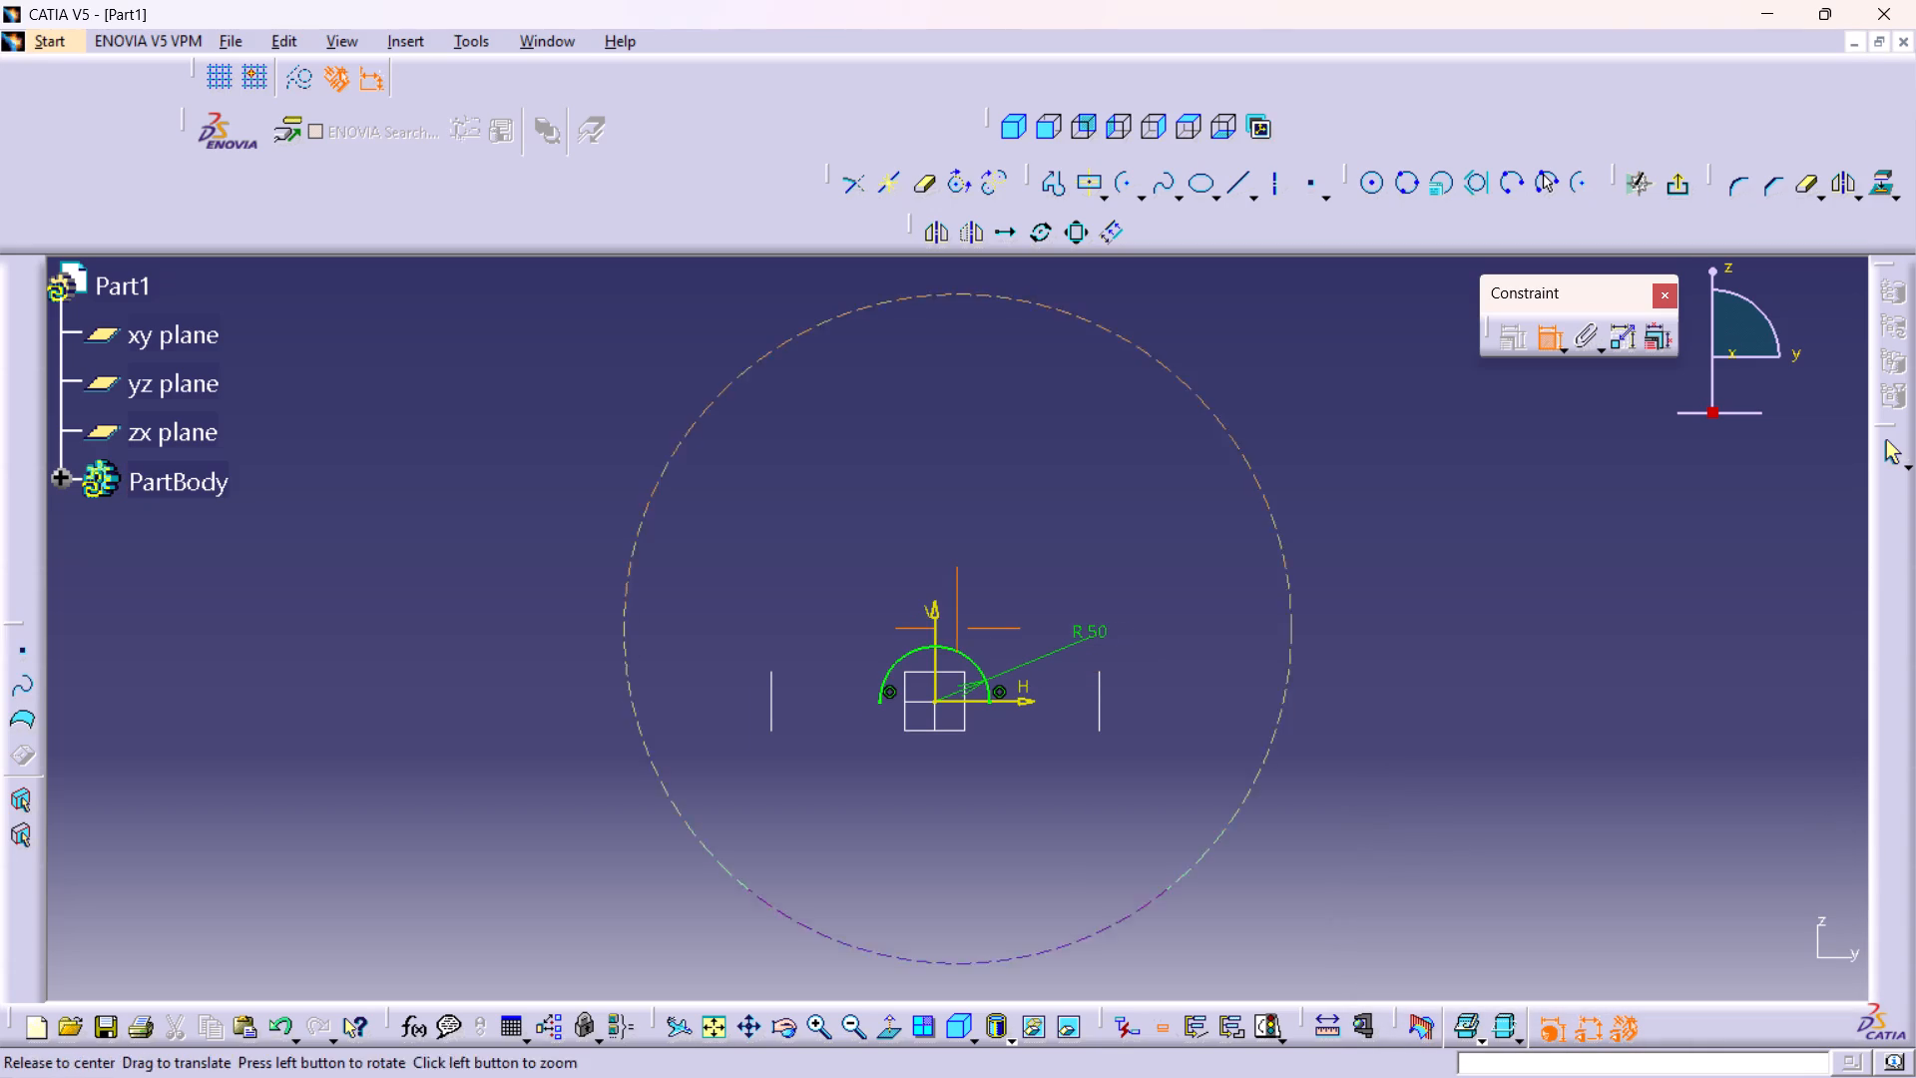
pyautogui.moveTo(1036, 601); pyautogui.dragTo(1036, 437, button='middle')
pyautogui.moveTo(1075, 499); pyautogui.dragTo(1049, 307, button='middle')
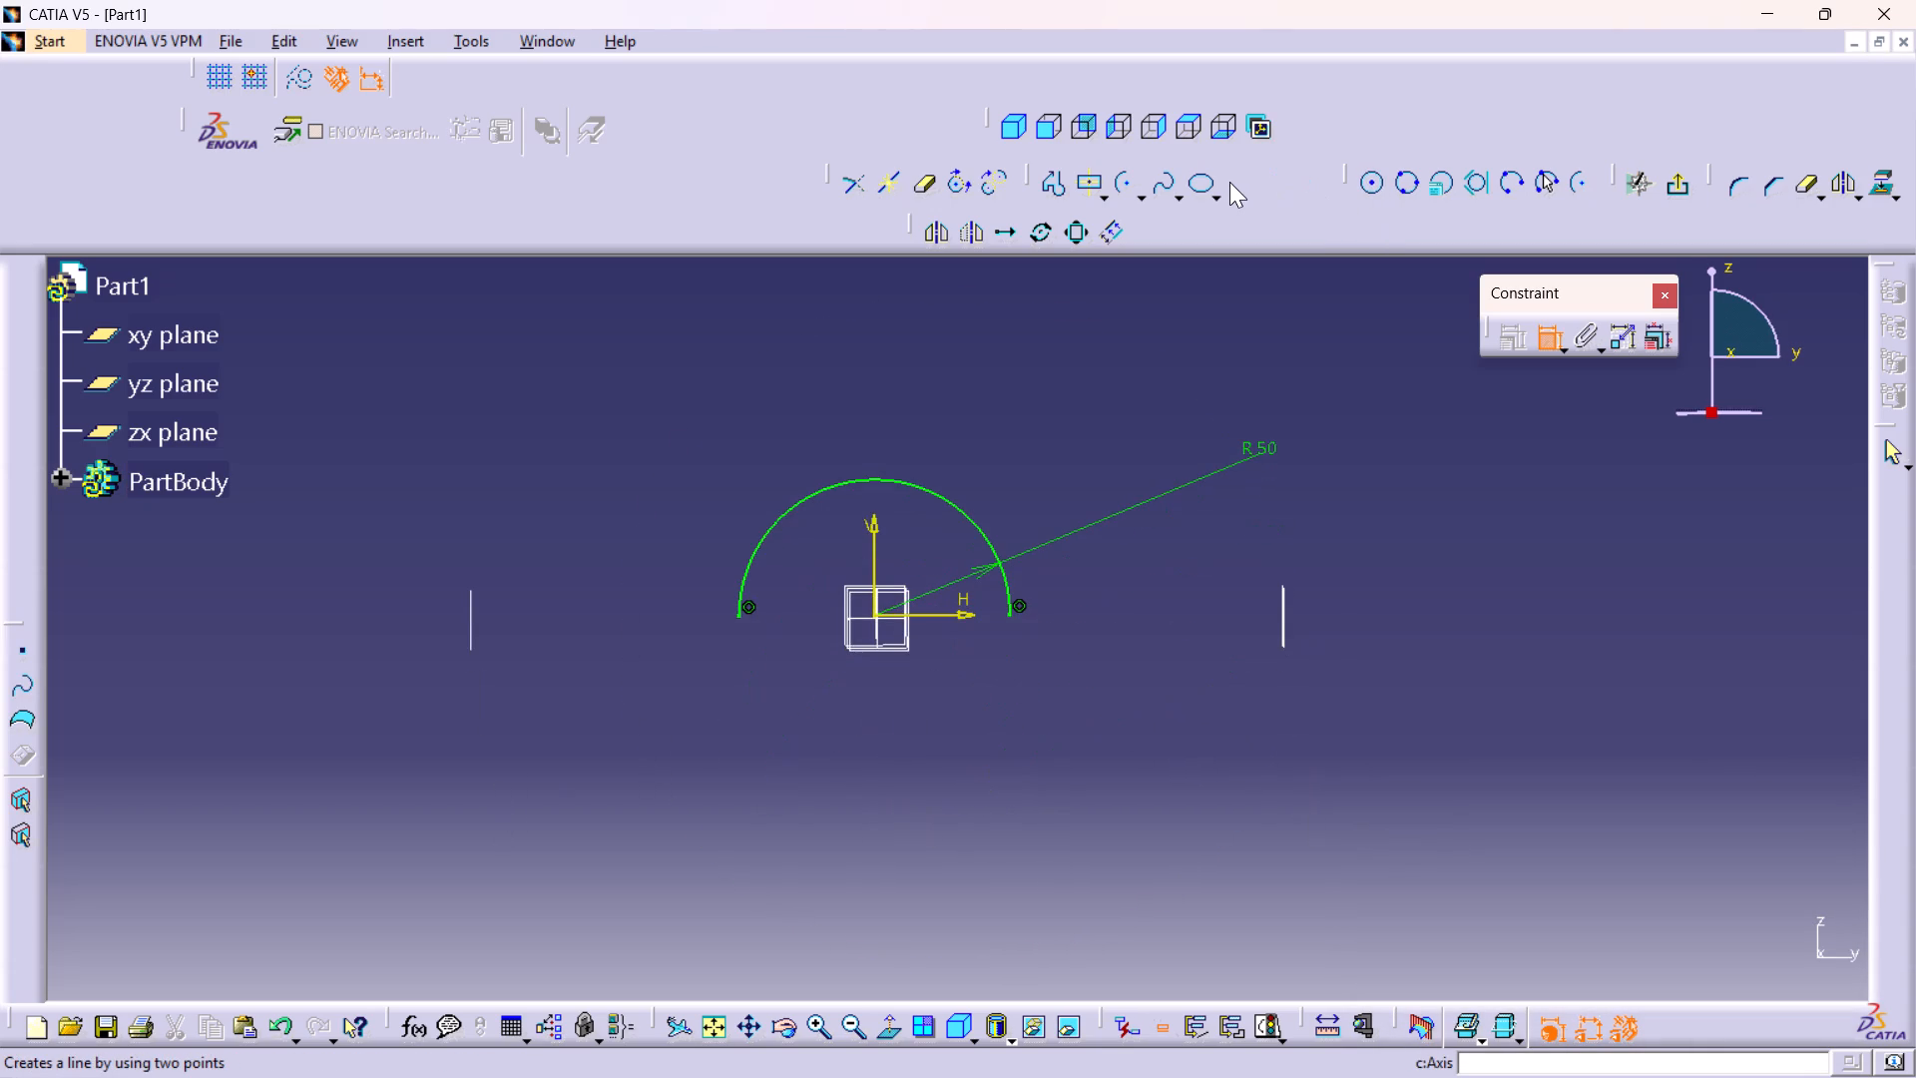
pyautogui.click(1240, 182)
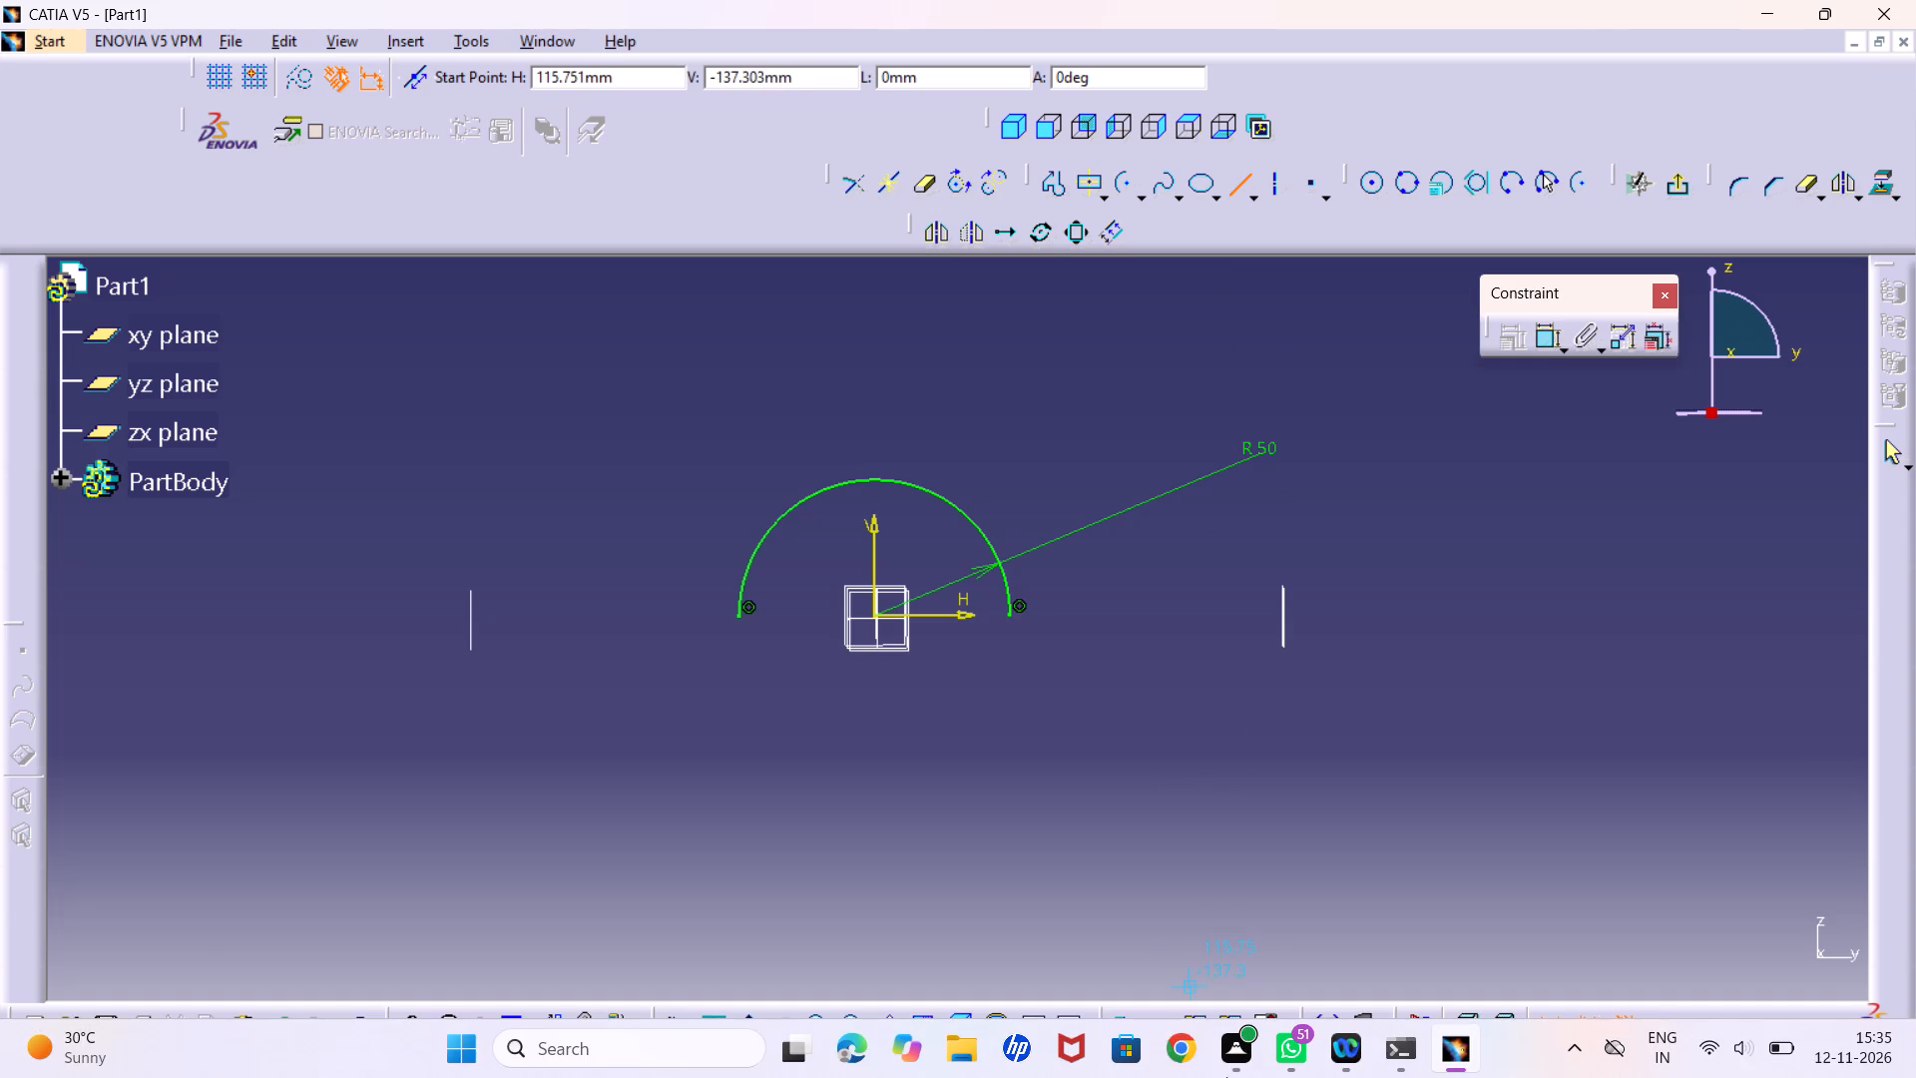
pyautogui.click(734, 622)
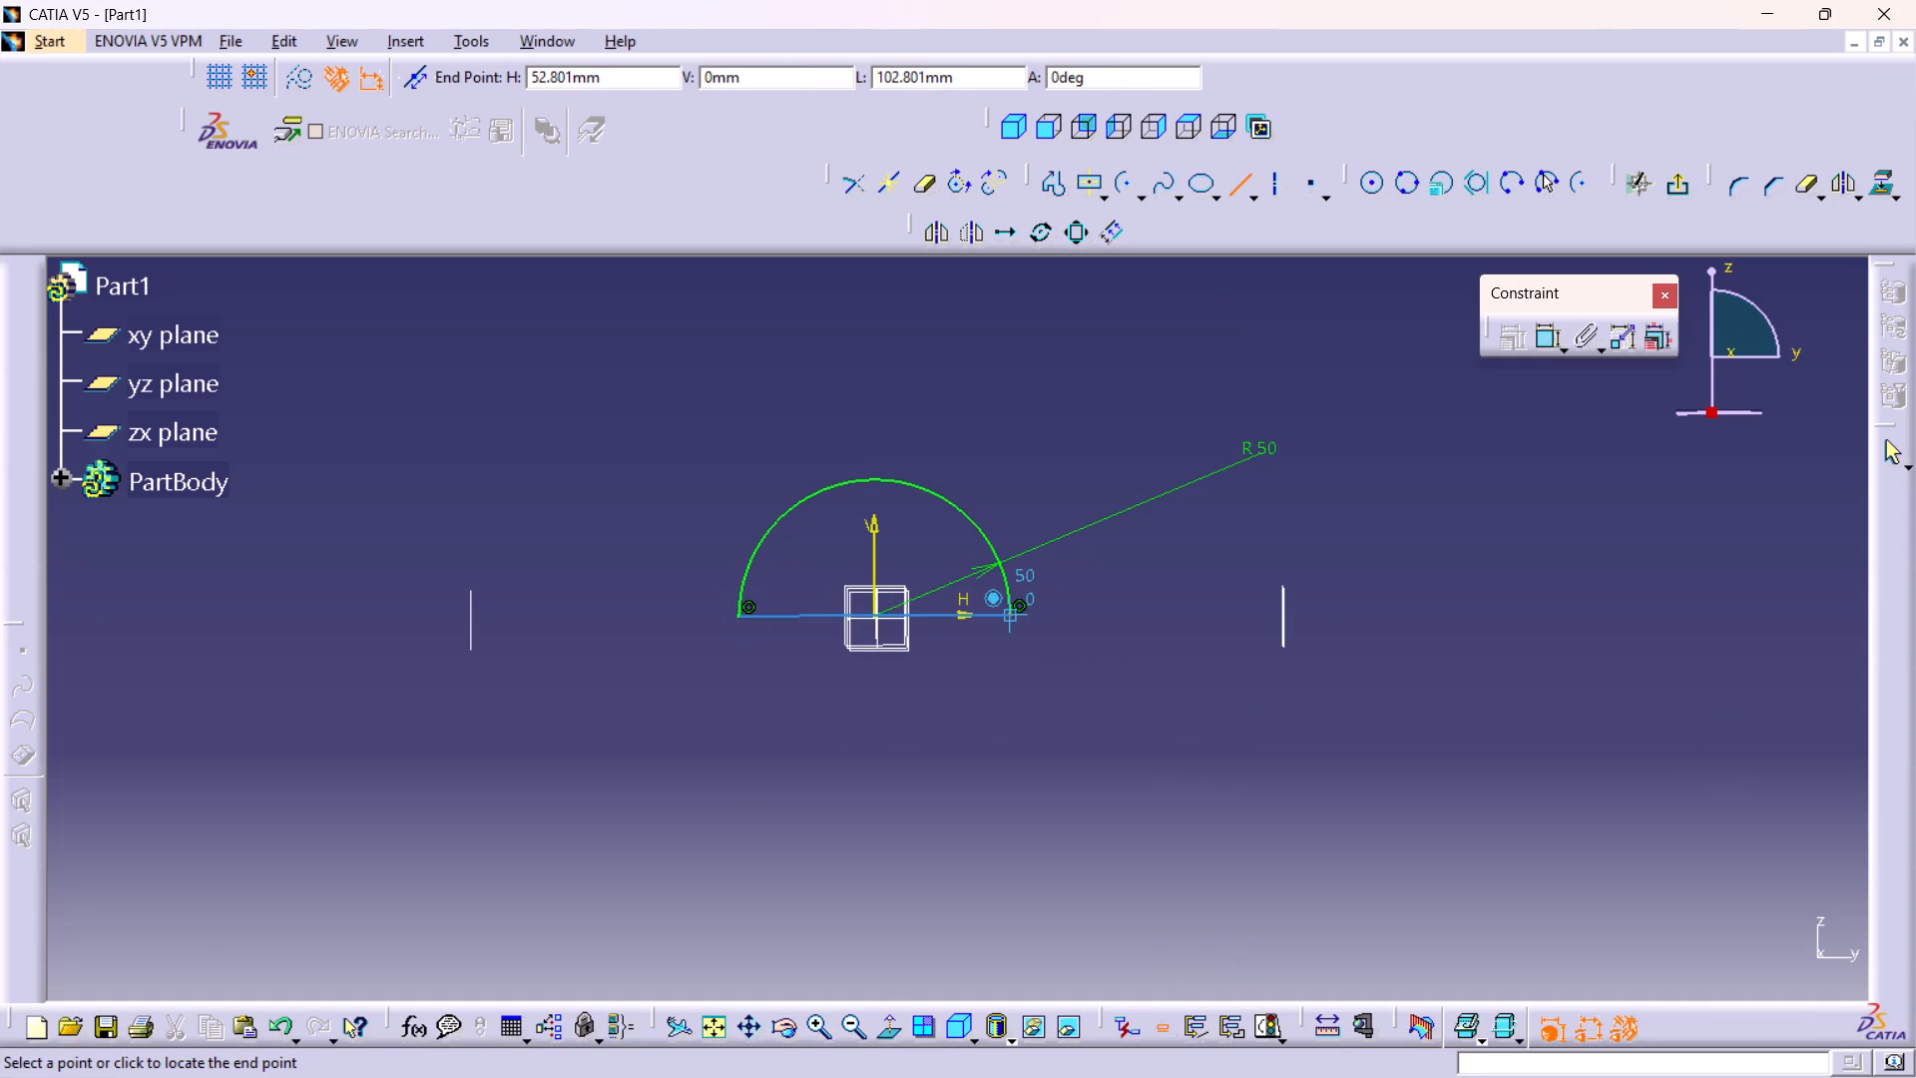
pyautogui.click(1012, 611)
pyautogui.click(1365, 556)
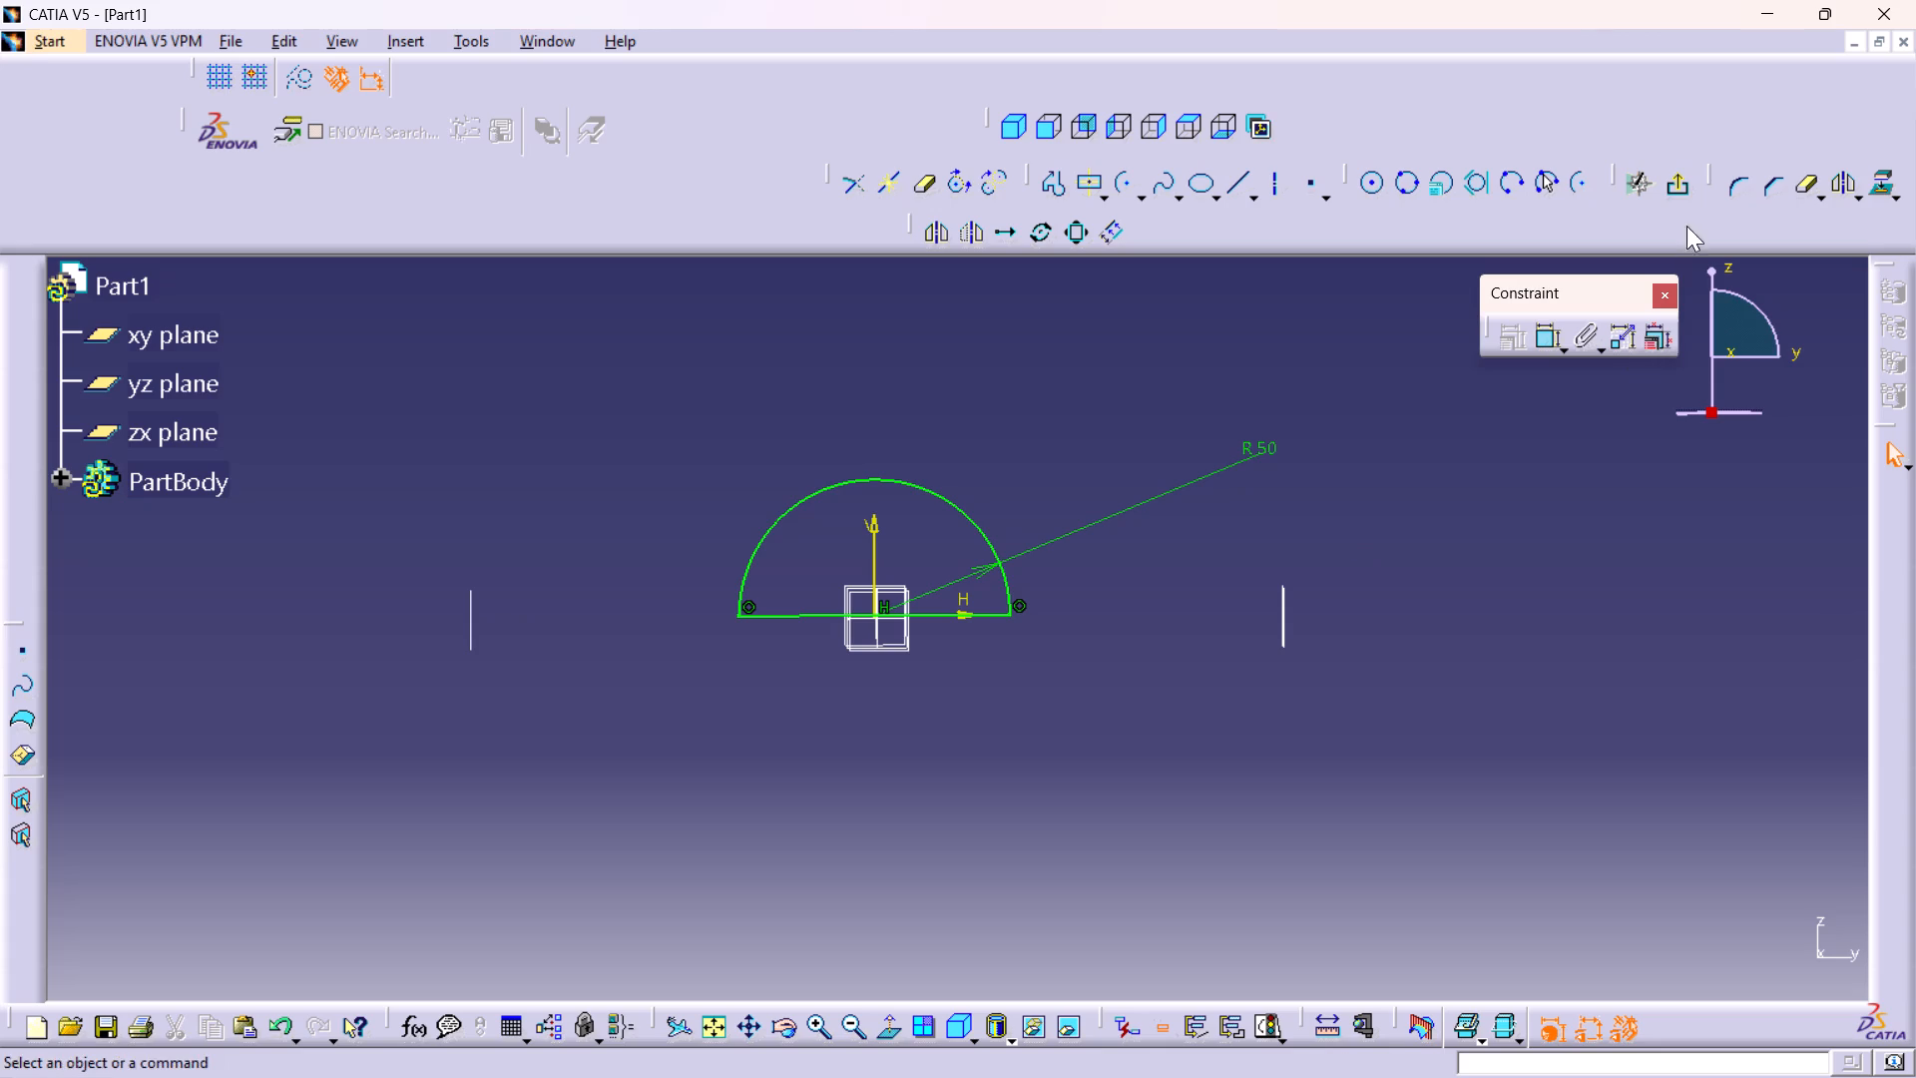
pyautogui.click(1675, 194)
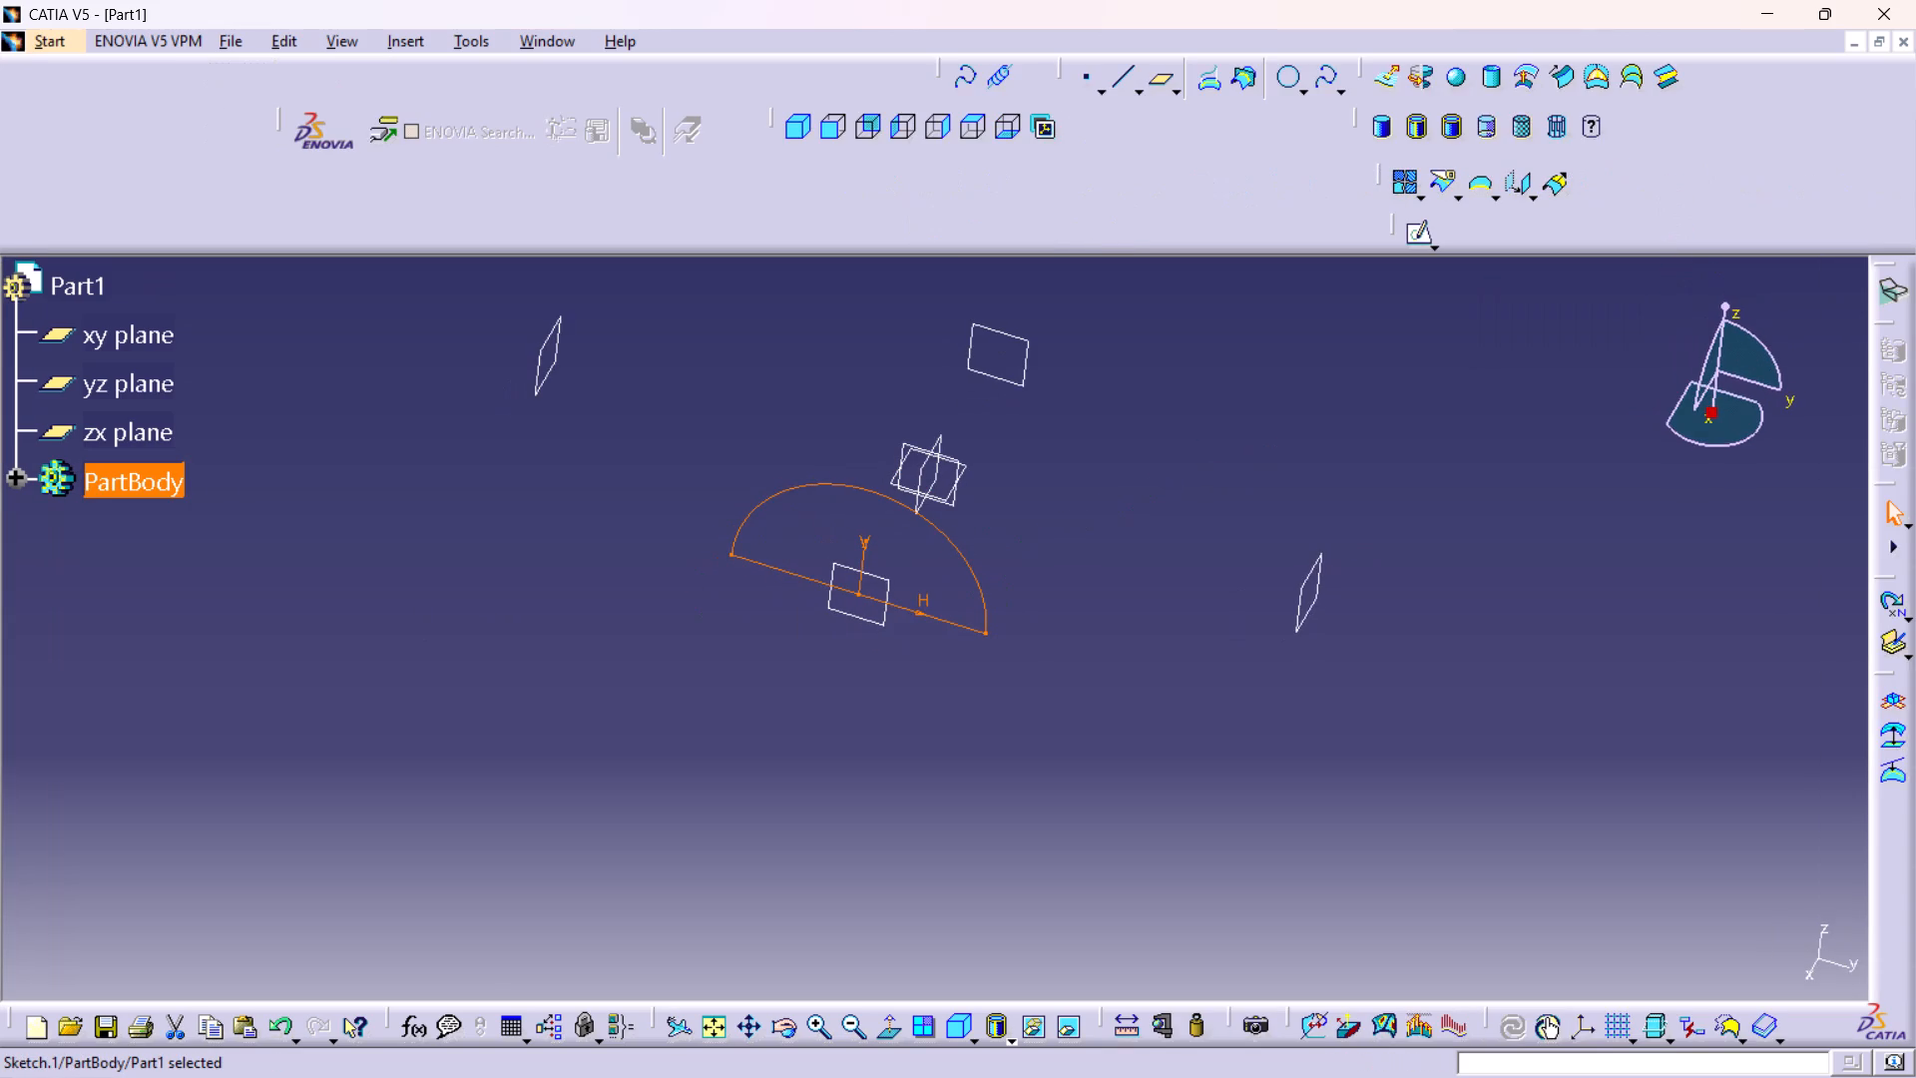
# Reopen the semicircle sketch to review its geometry and constraint, and exit it without edits.
pyautogui.moveTo(1197, 516); pyautogui.dragTo(1197, 587, button='middle')
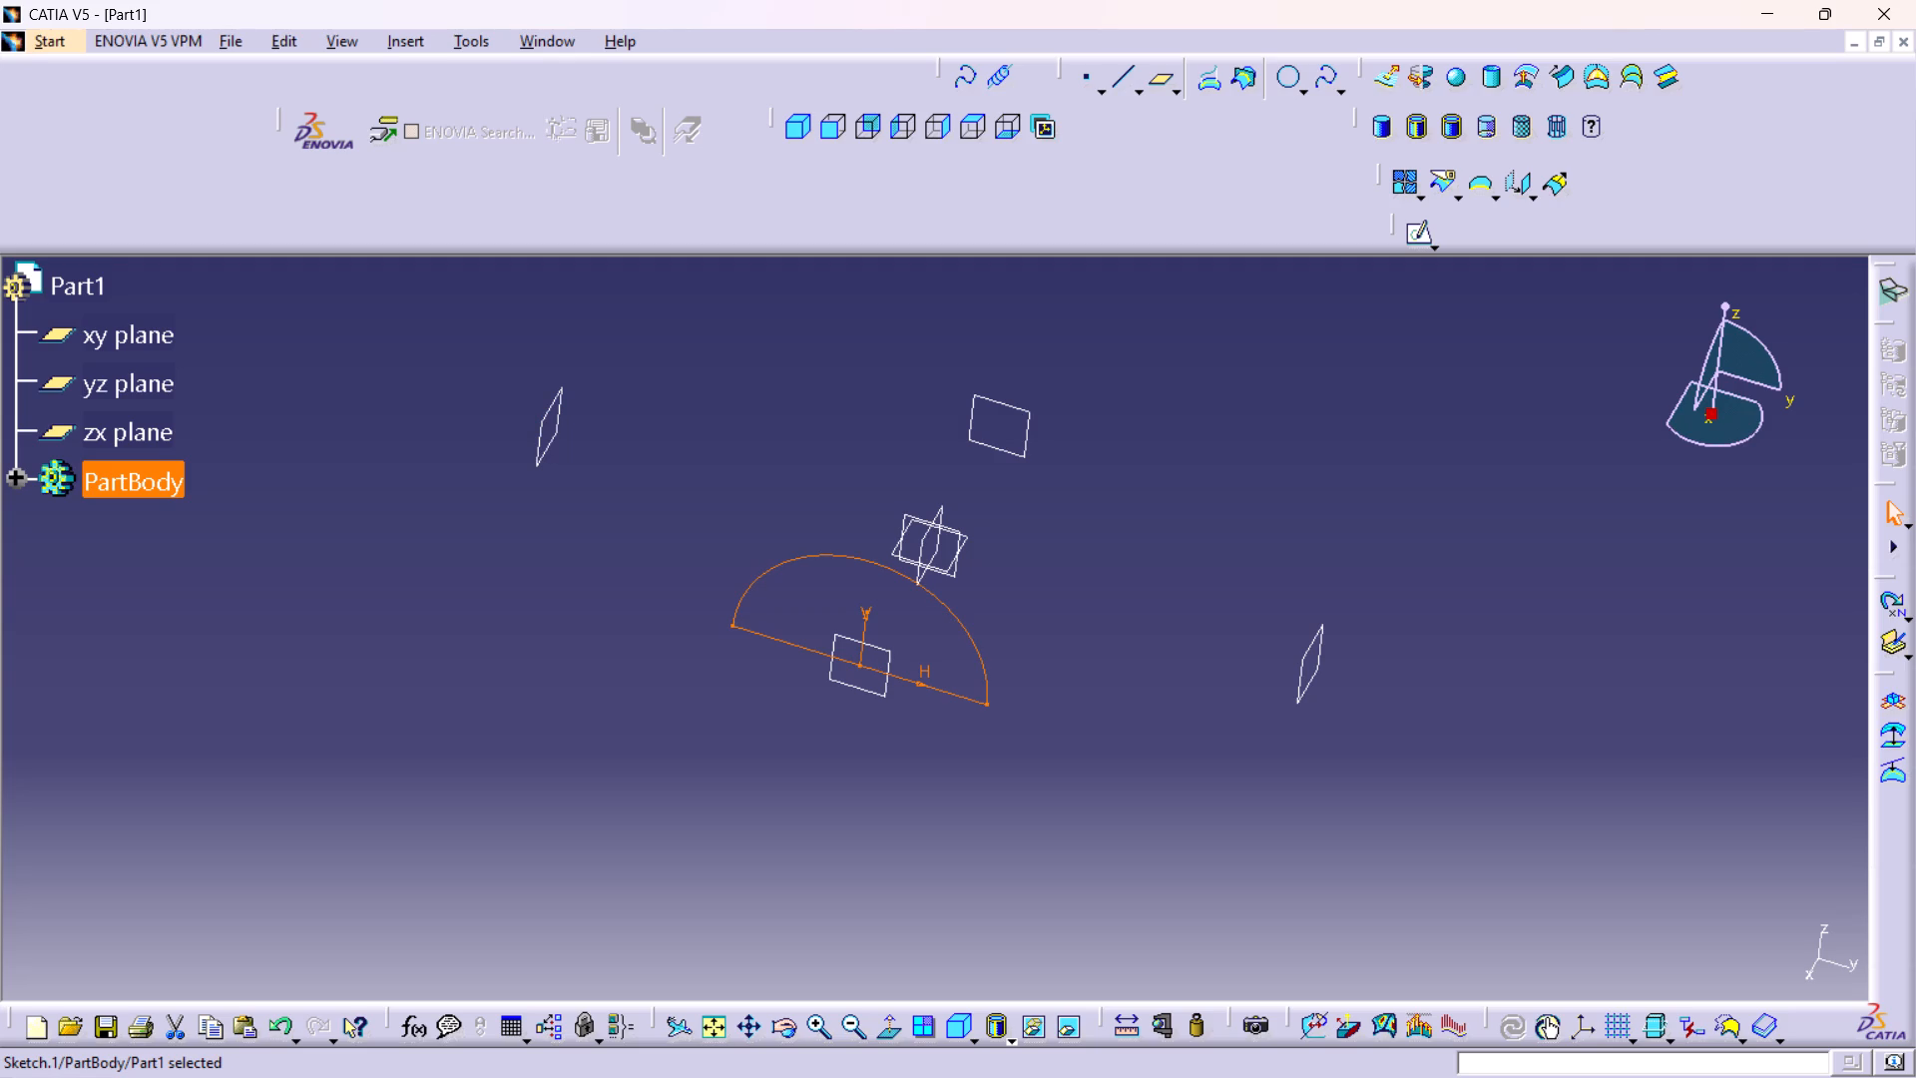
pyautogui.doubleClick(951, 604)
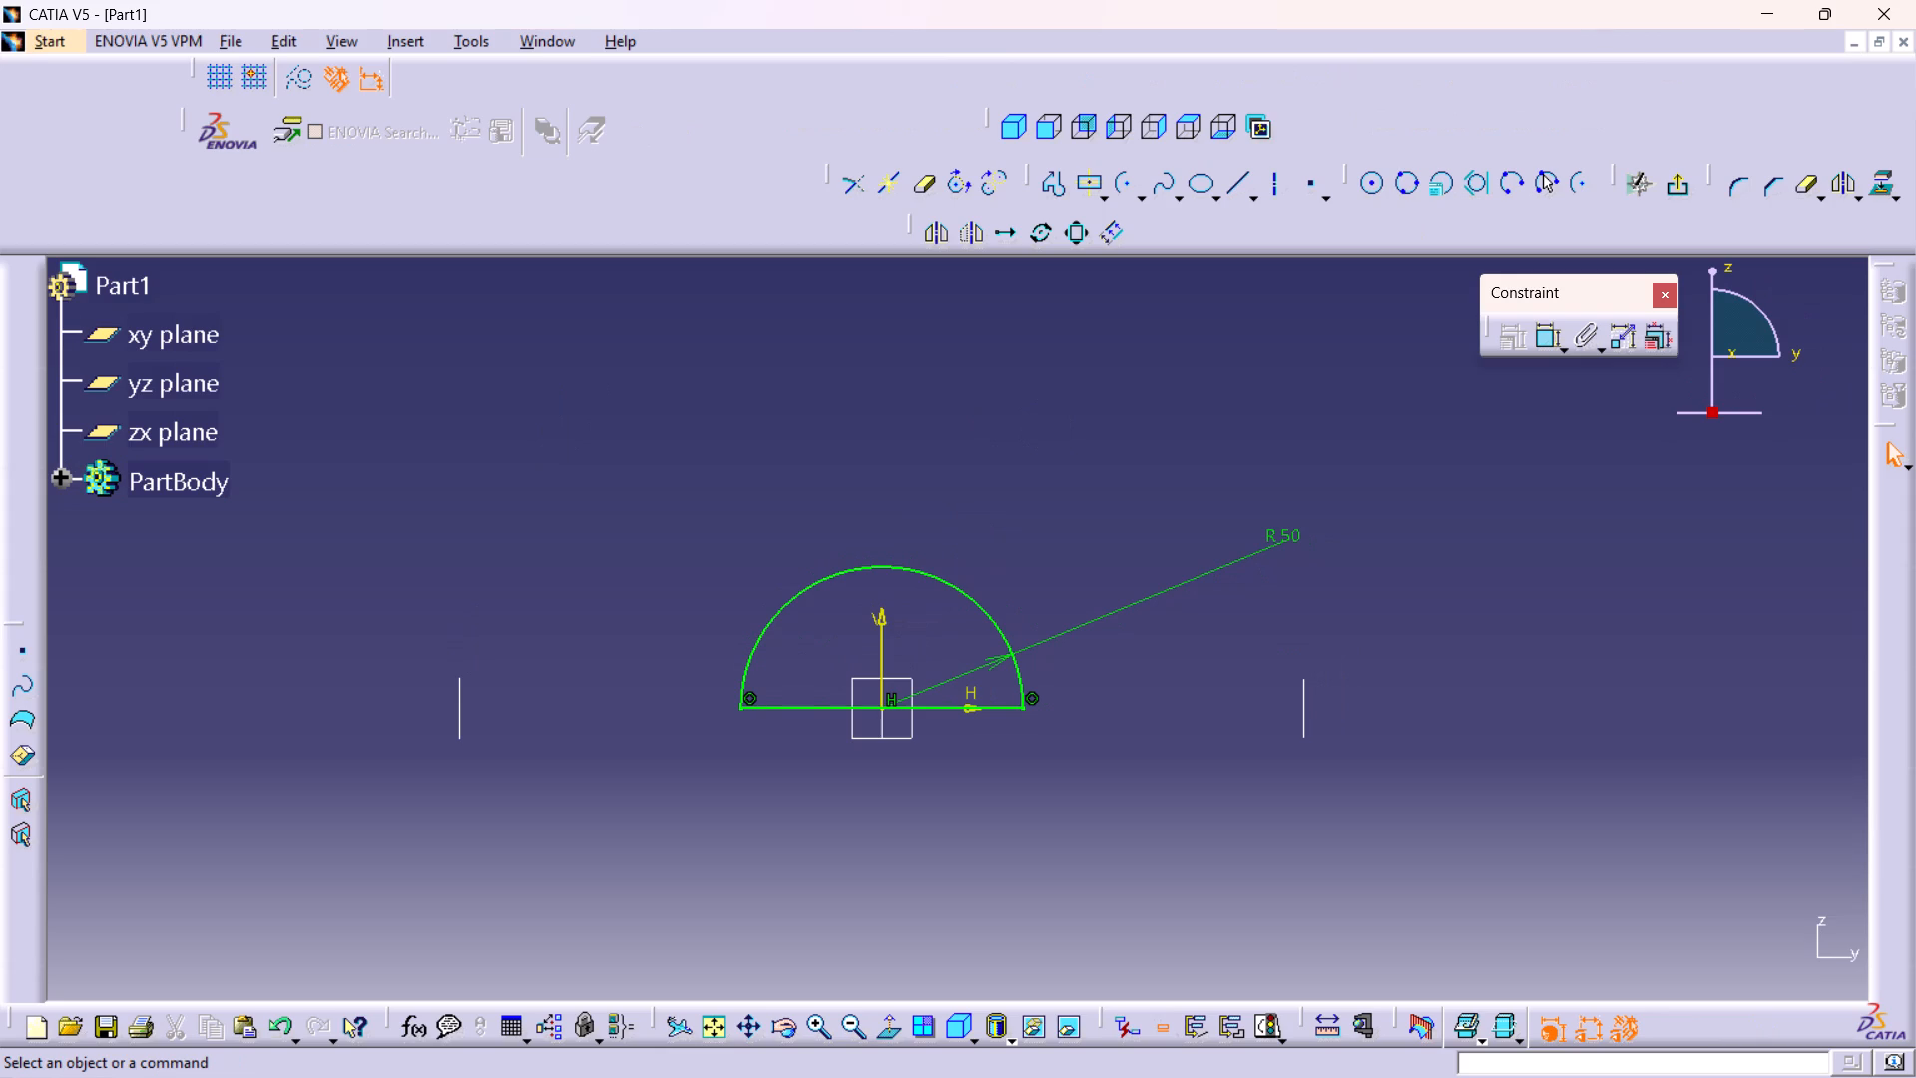
pyautogui.click(1676, 184)
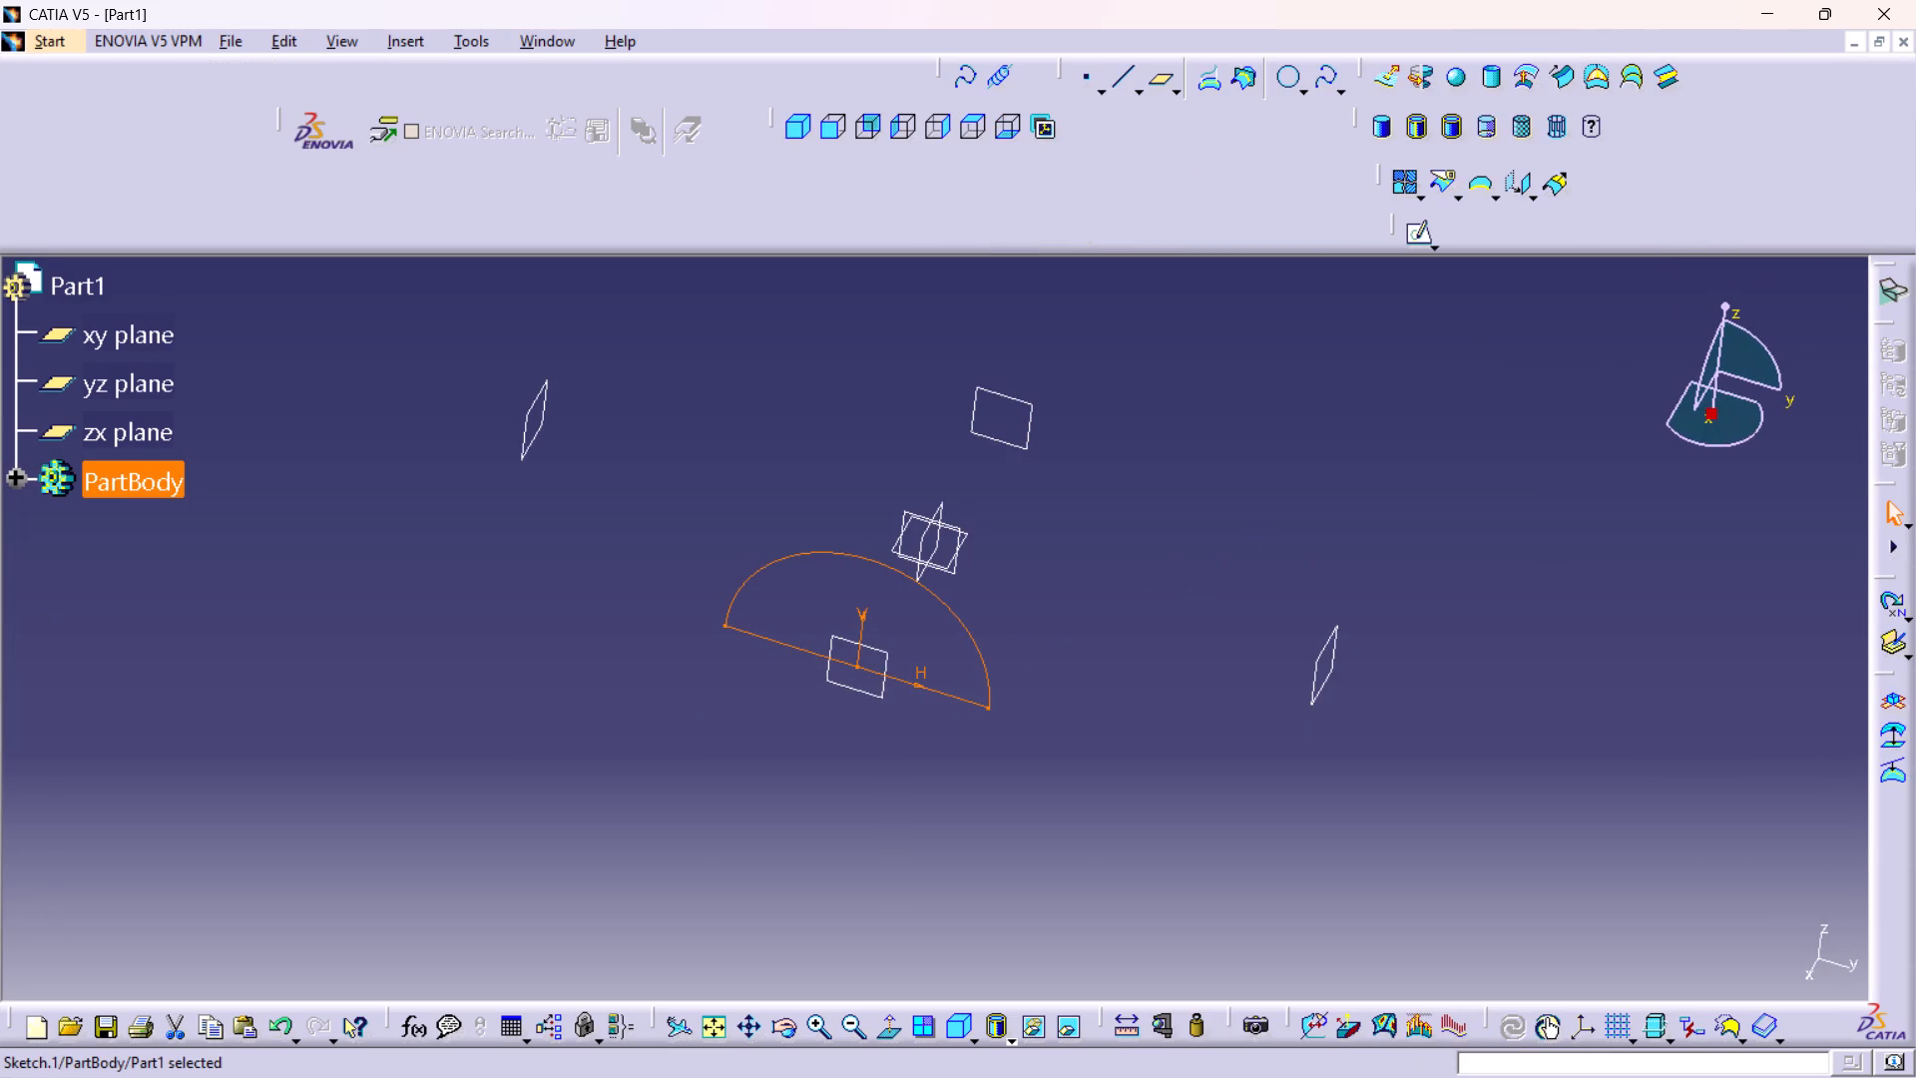
# Sketch an upper semicircular arc of about 72 mm radius, centred on the origin, on the 75 mm yz-offset plane opposite the first semicircle.
pyautogui.moveTo(1080, 476); pyautogui.dragTo(1073, 525, button='middle')
pyautogui.doubleClick(1024, 477)
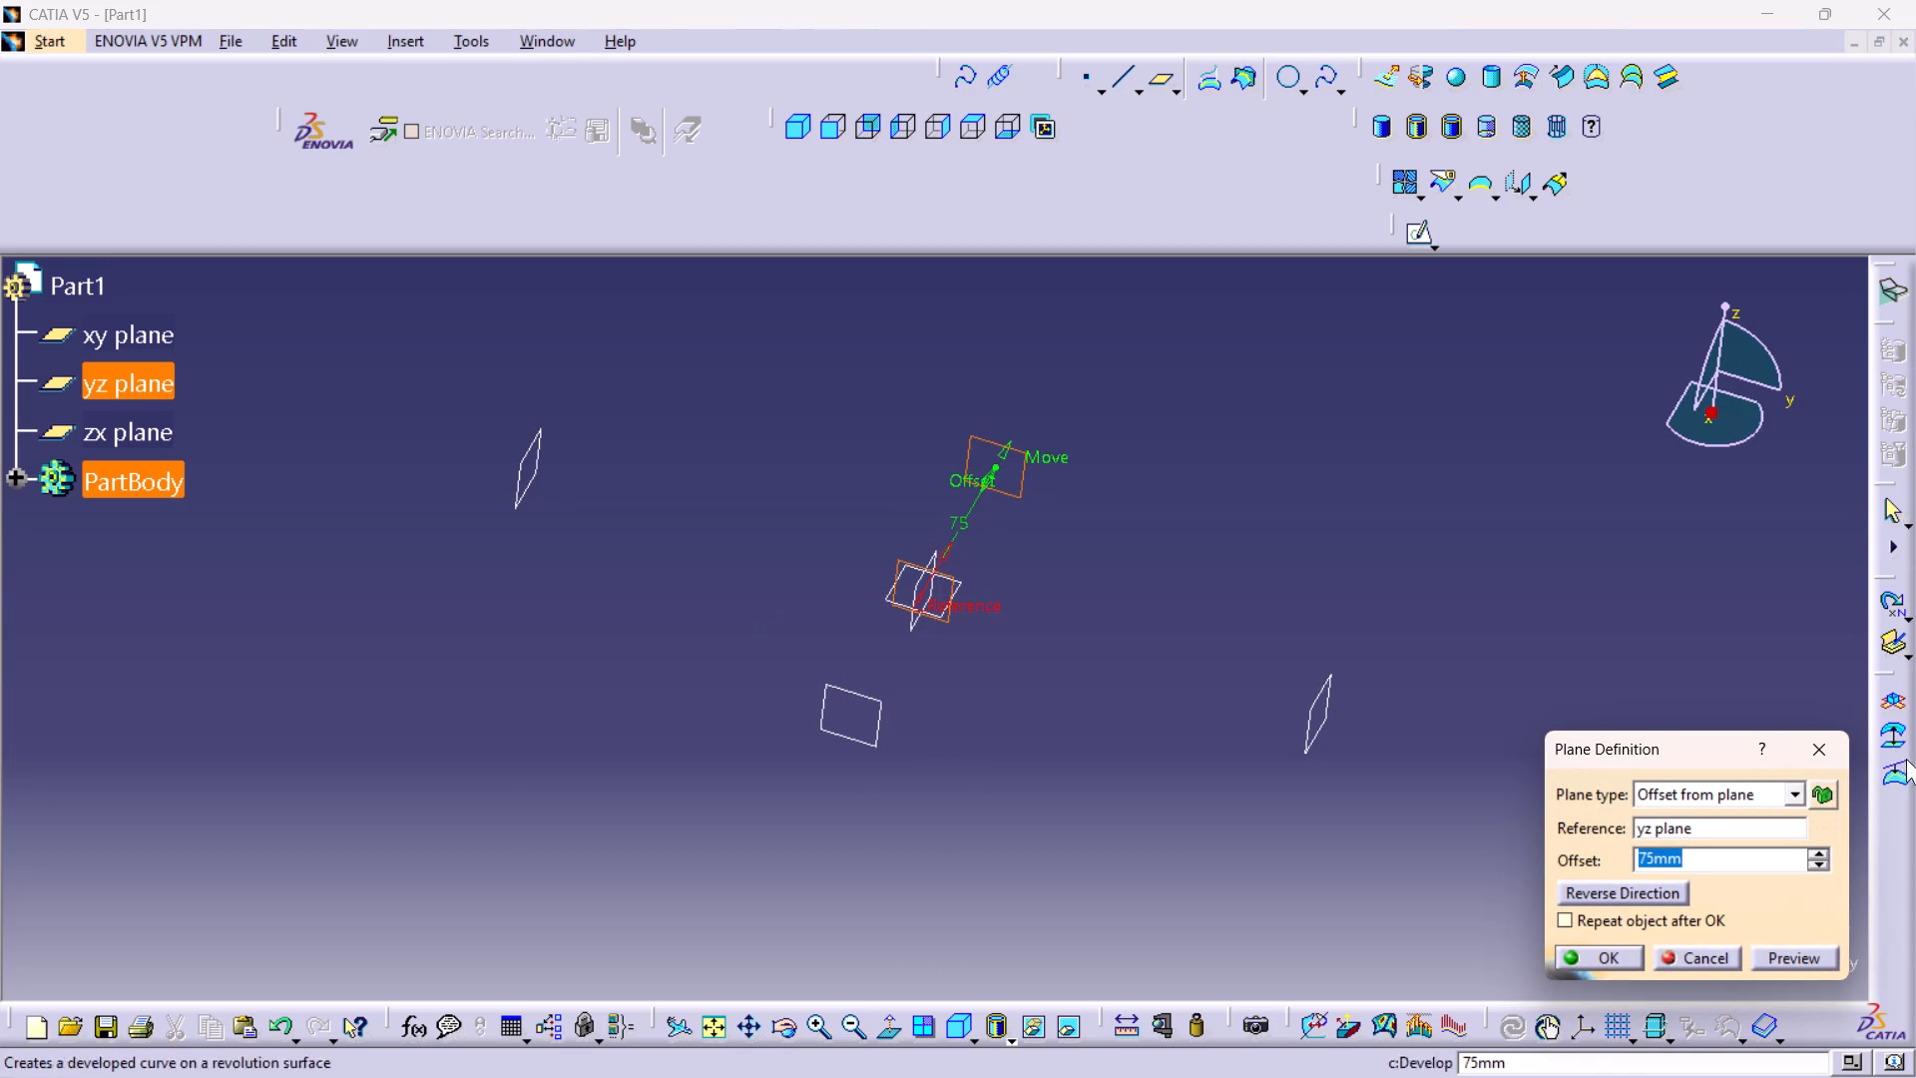
pyautogui.click(1834, 733)
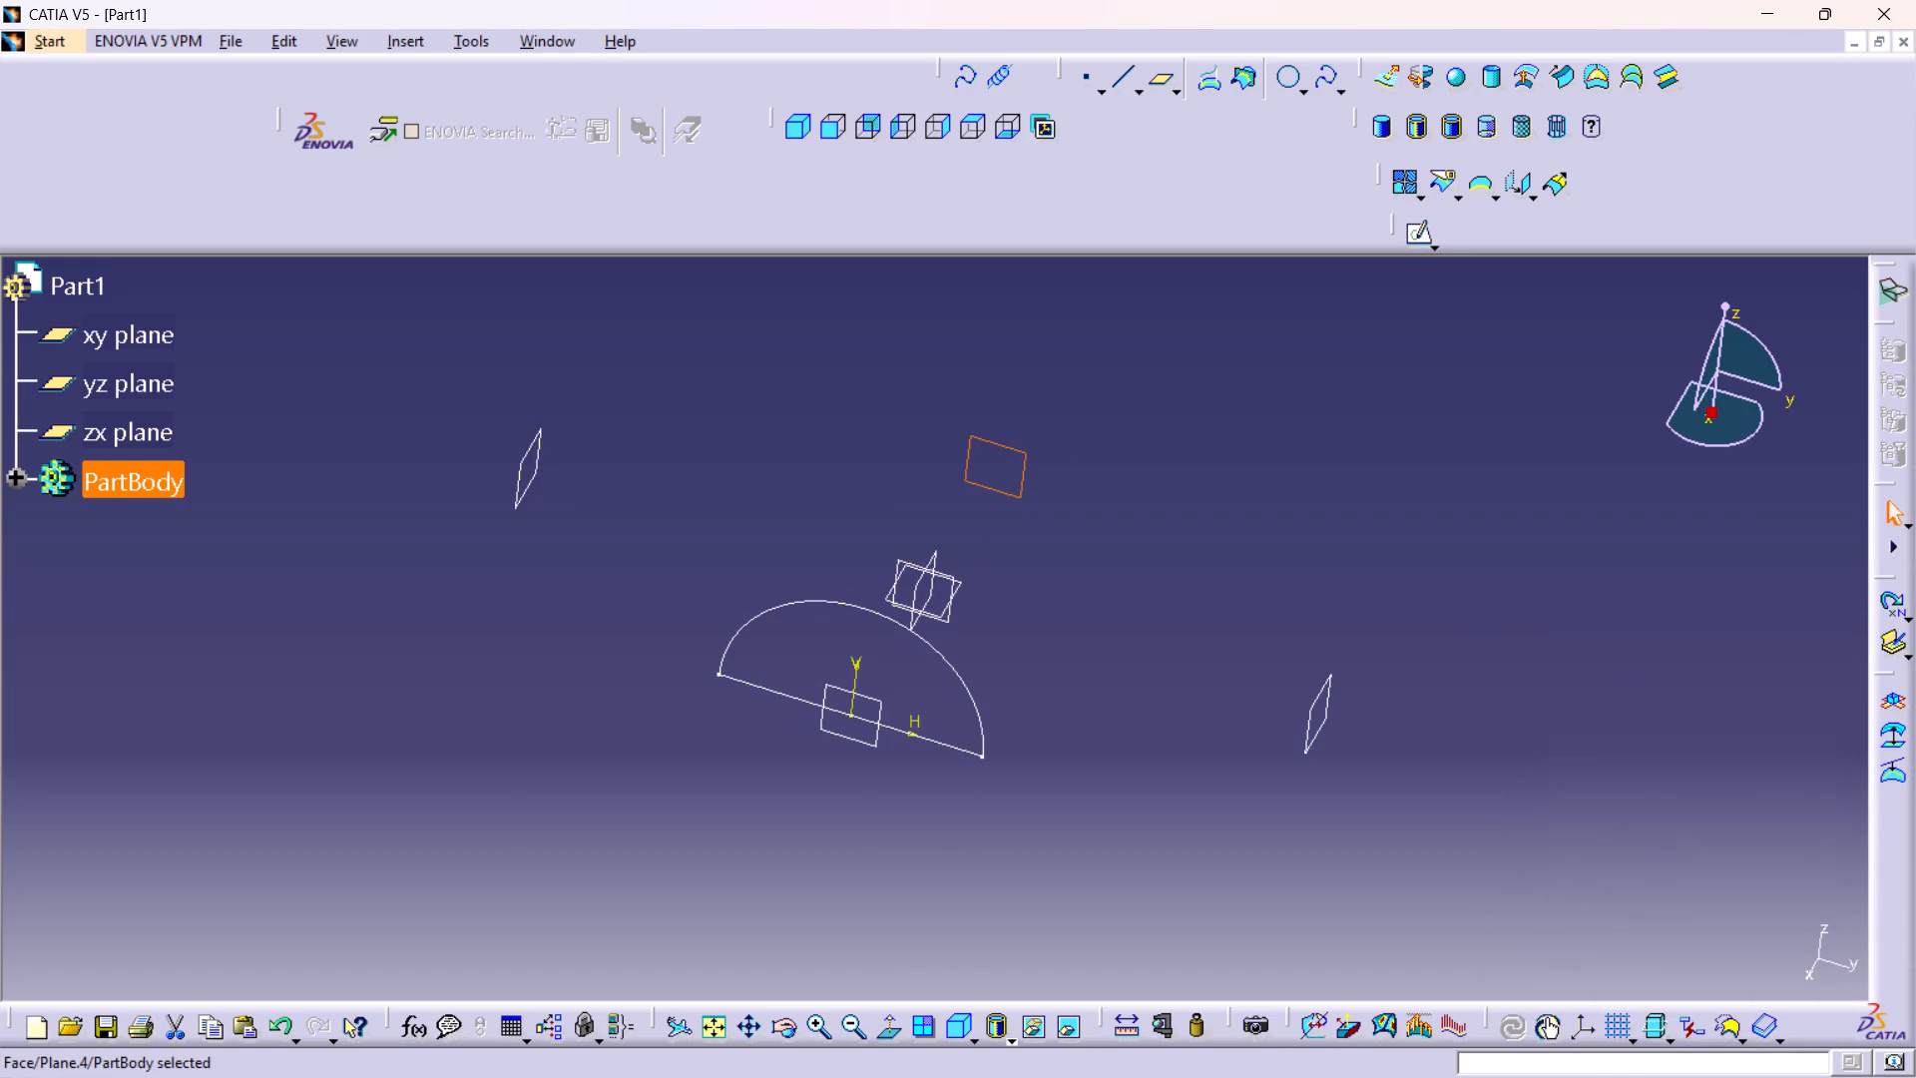
pyautogui.click(1420, 234)
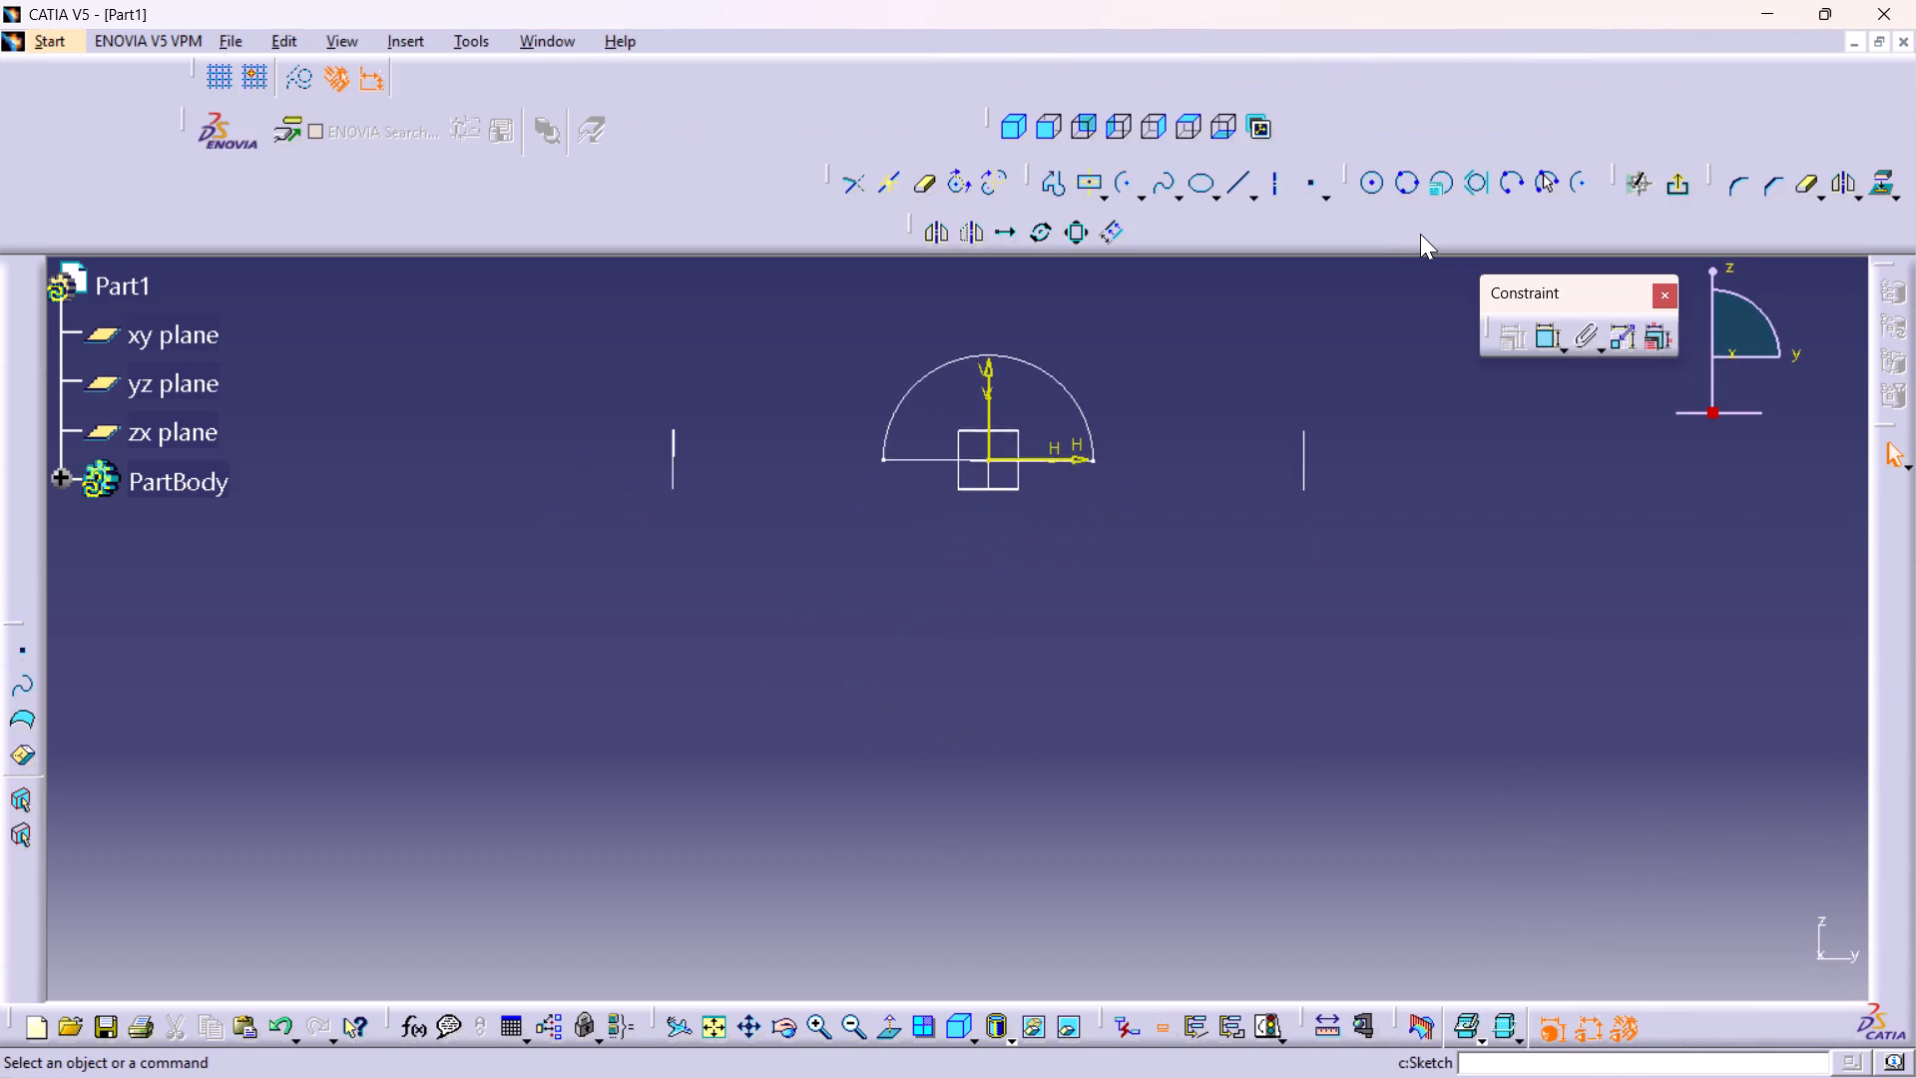
pyautogui.moveTo(1172, 296); pyautogui.dragTo(1212, 448, button='middle')
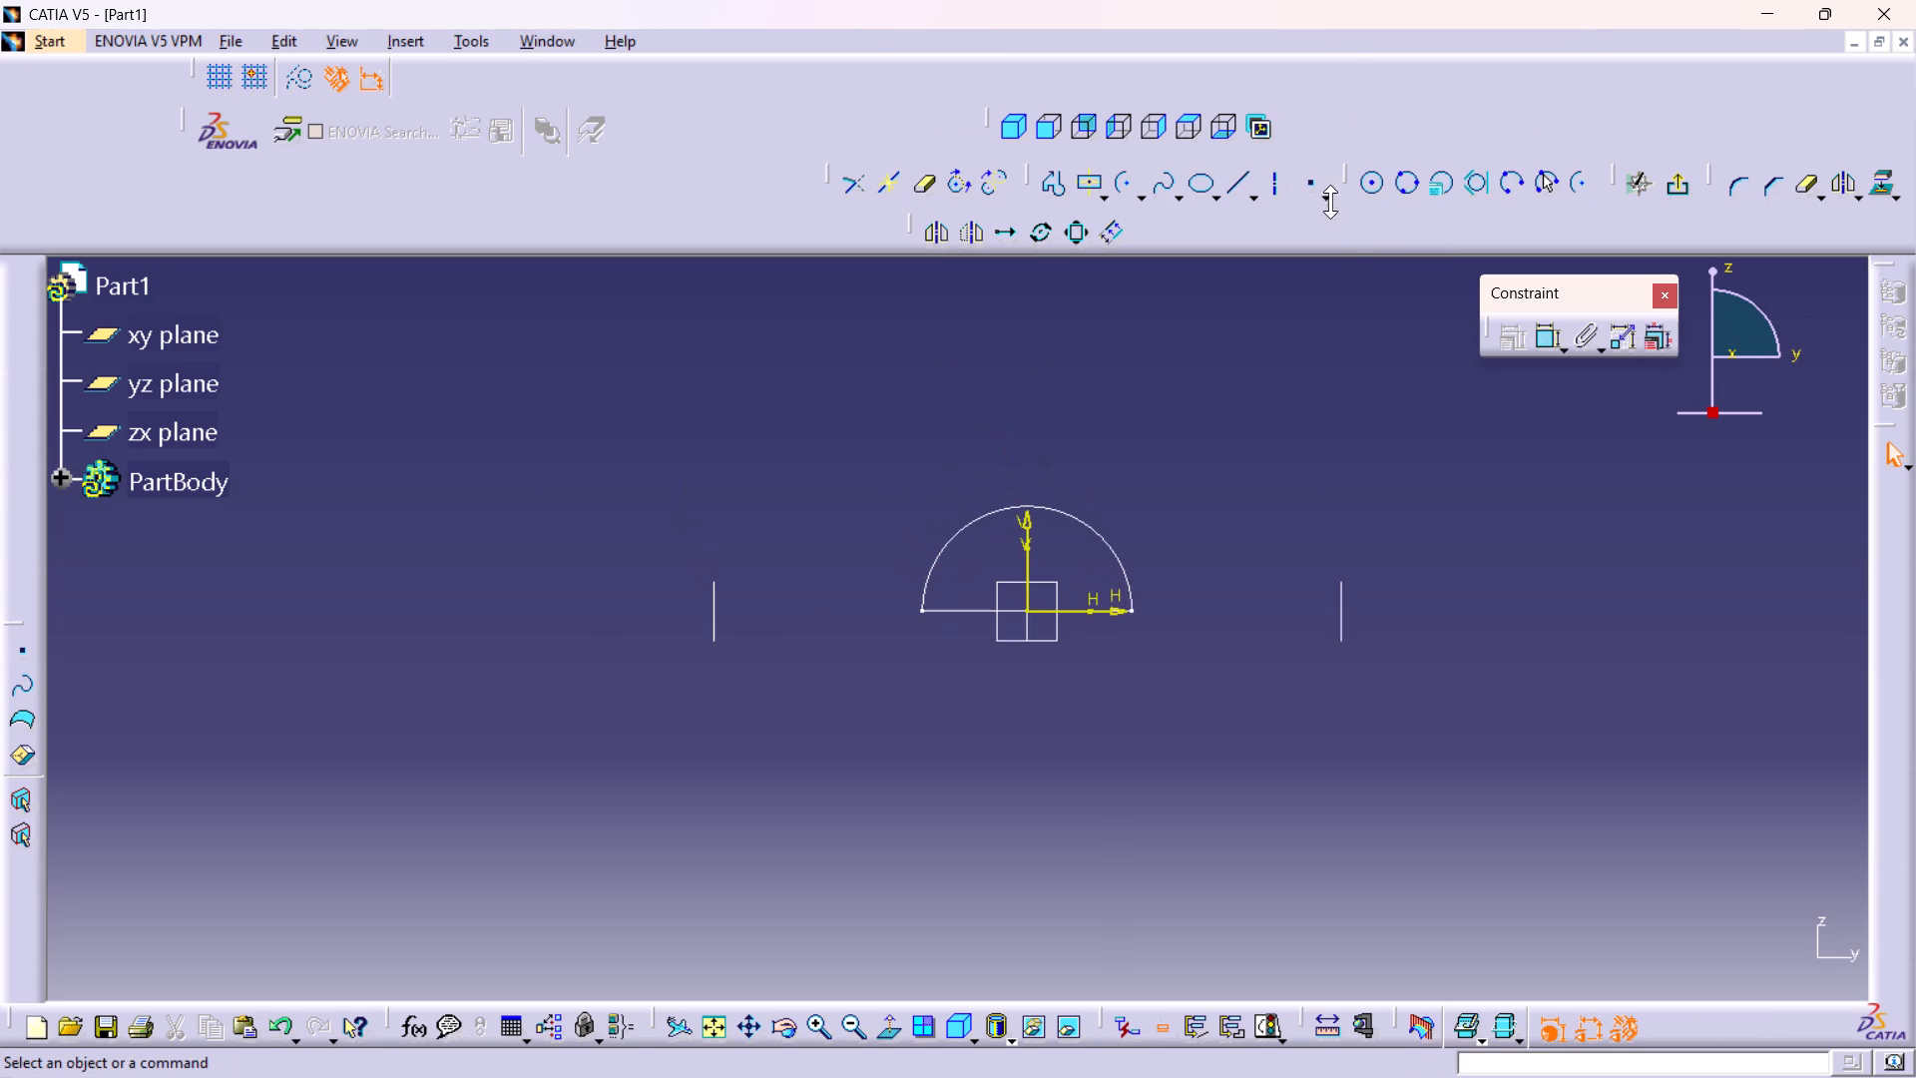
pyautogui.click(1588, 182)
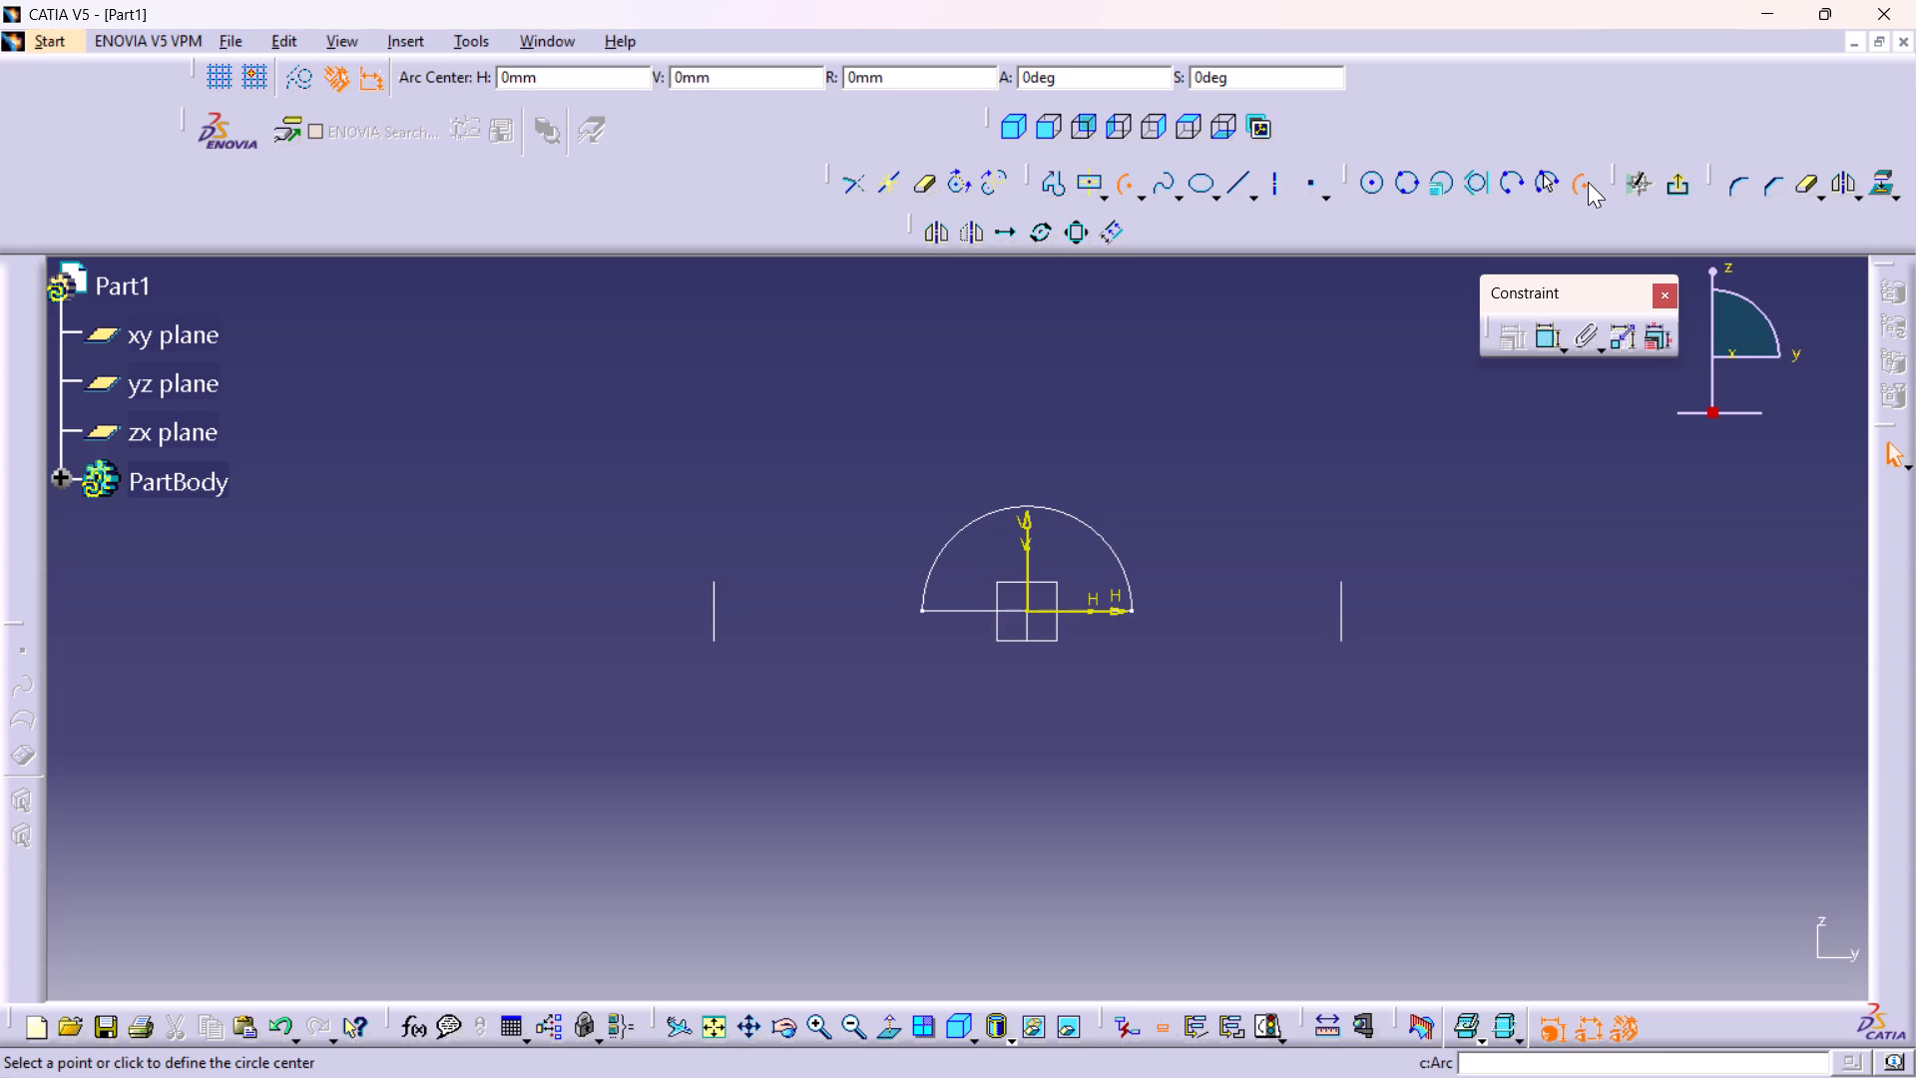
pyautogui.click(1033, 612)
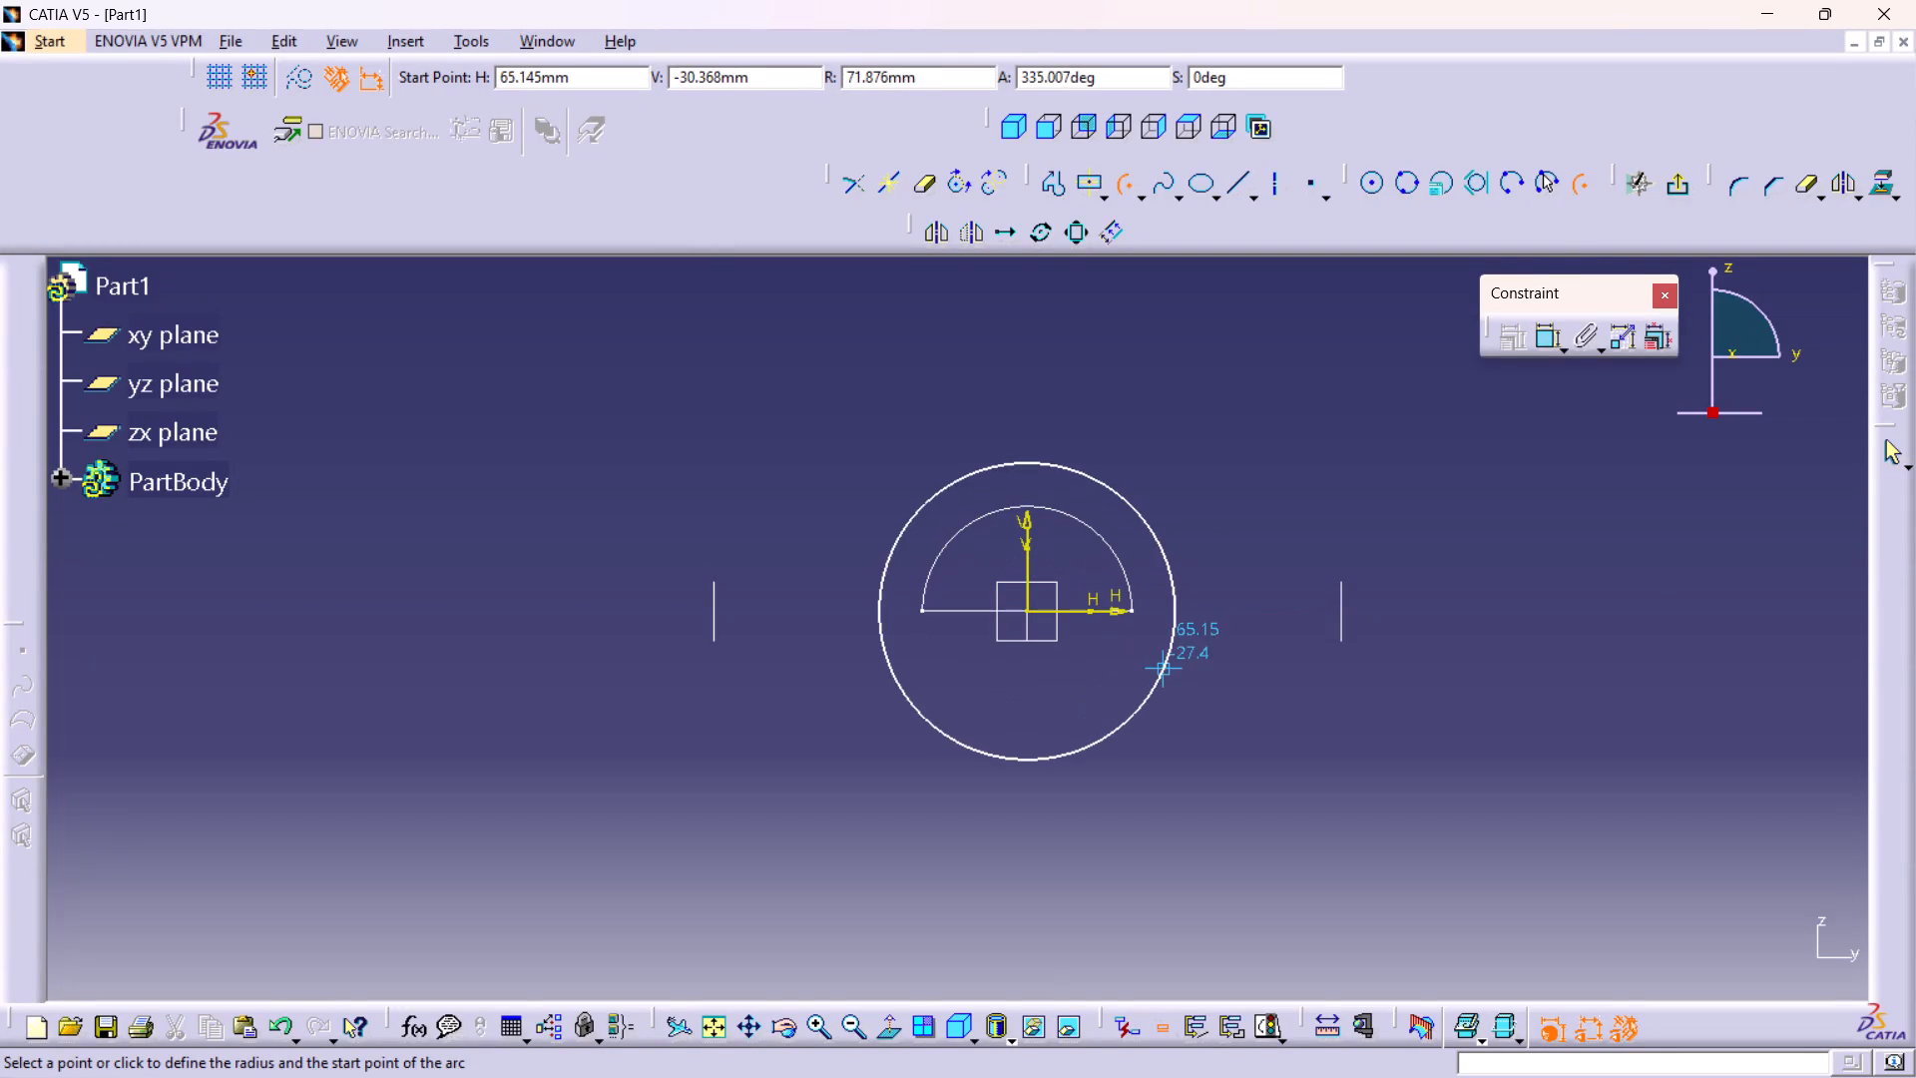
pyautogui.click(1180, 605)
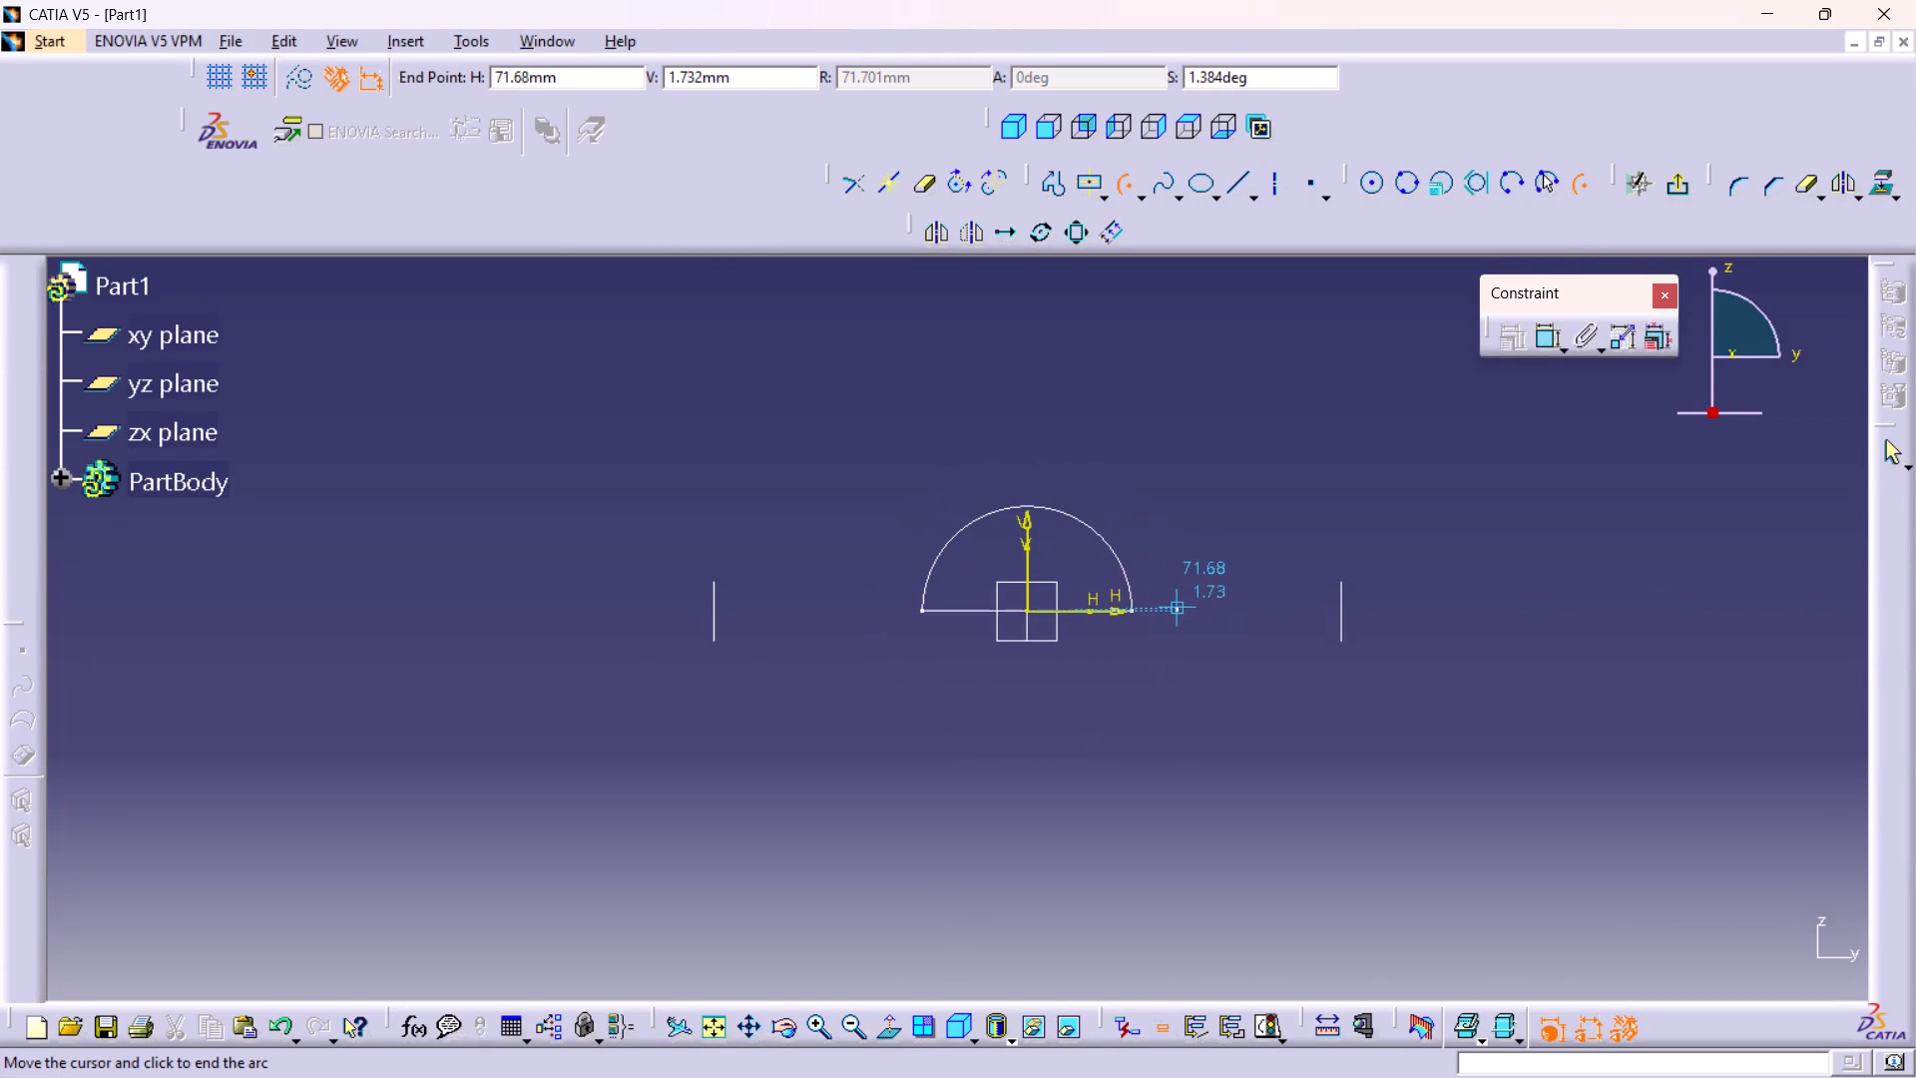
pyautogui.click(876, 609)
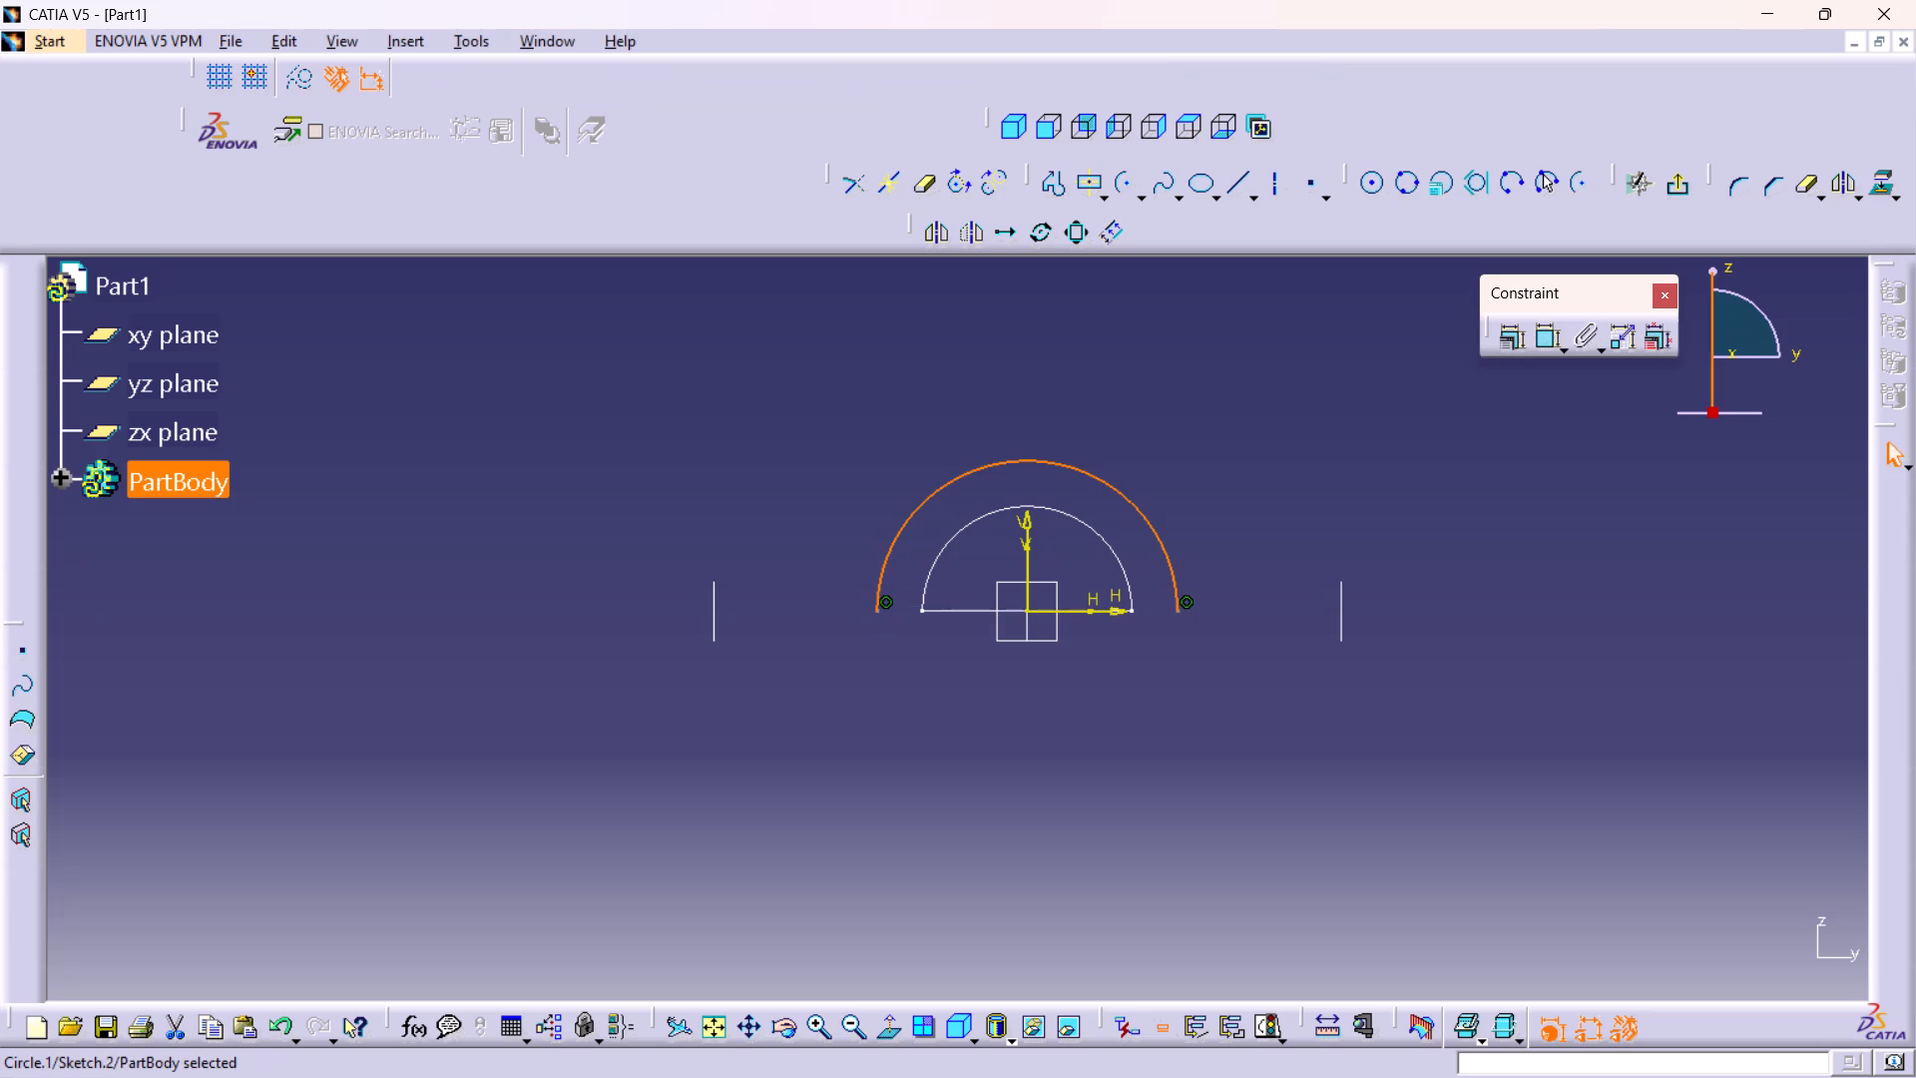
# Dimension the new arc's radius and set it to 100 mm.
pyautogui.doubleClick(1541, 336)
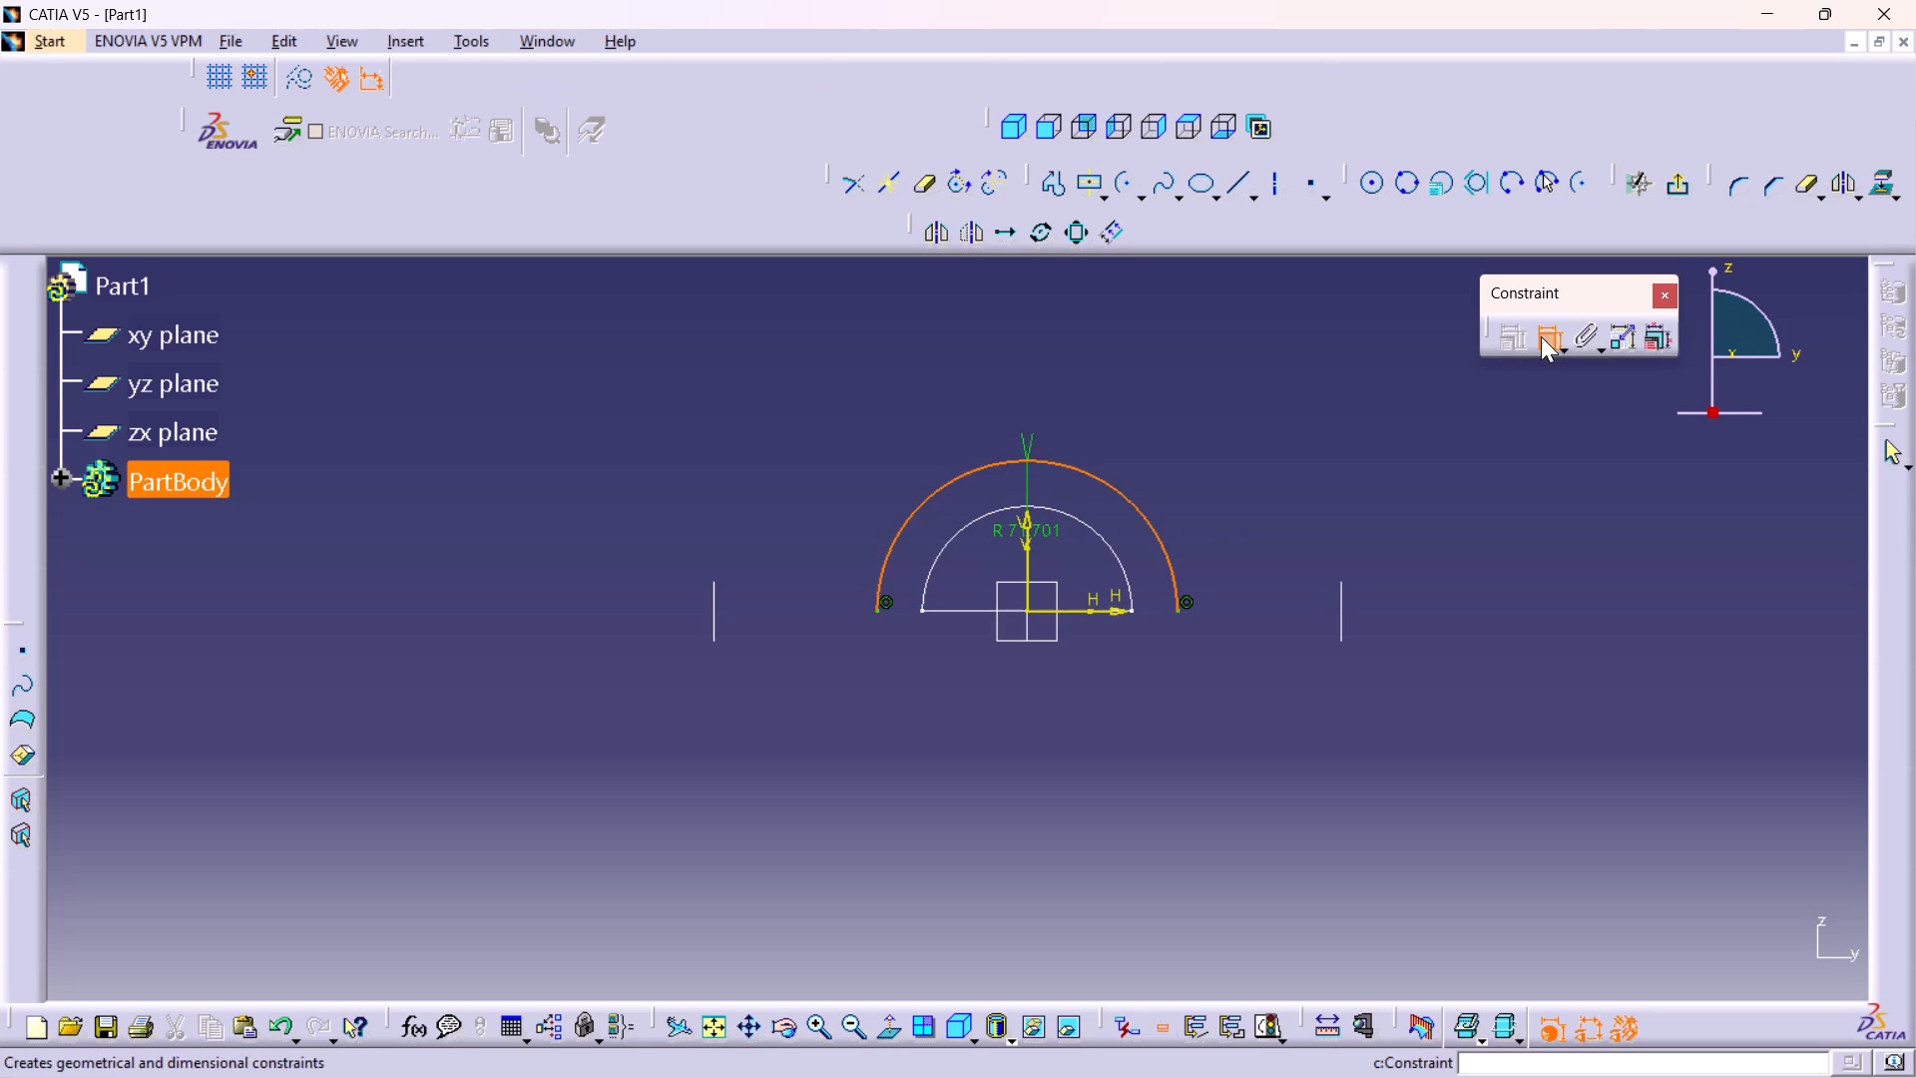
pyautogui.click(1231, 473)
pyautogui.doubleClick(1221, 470)
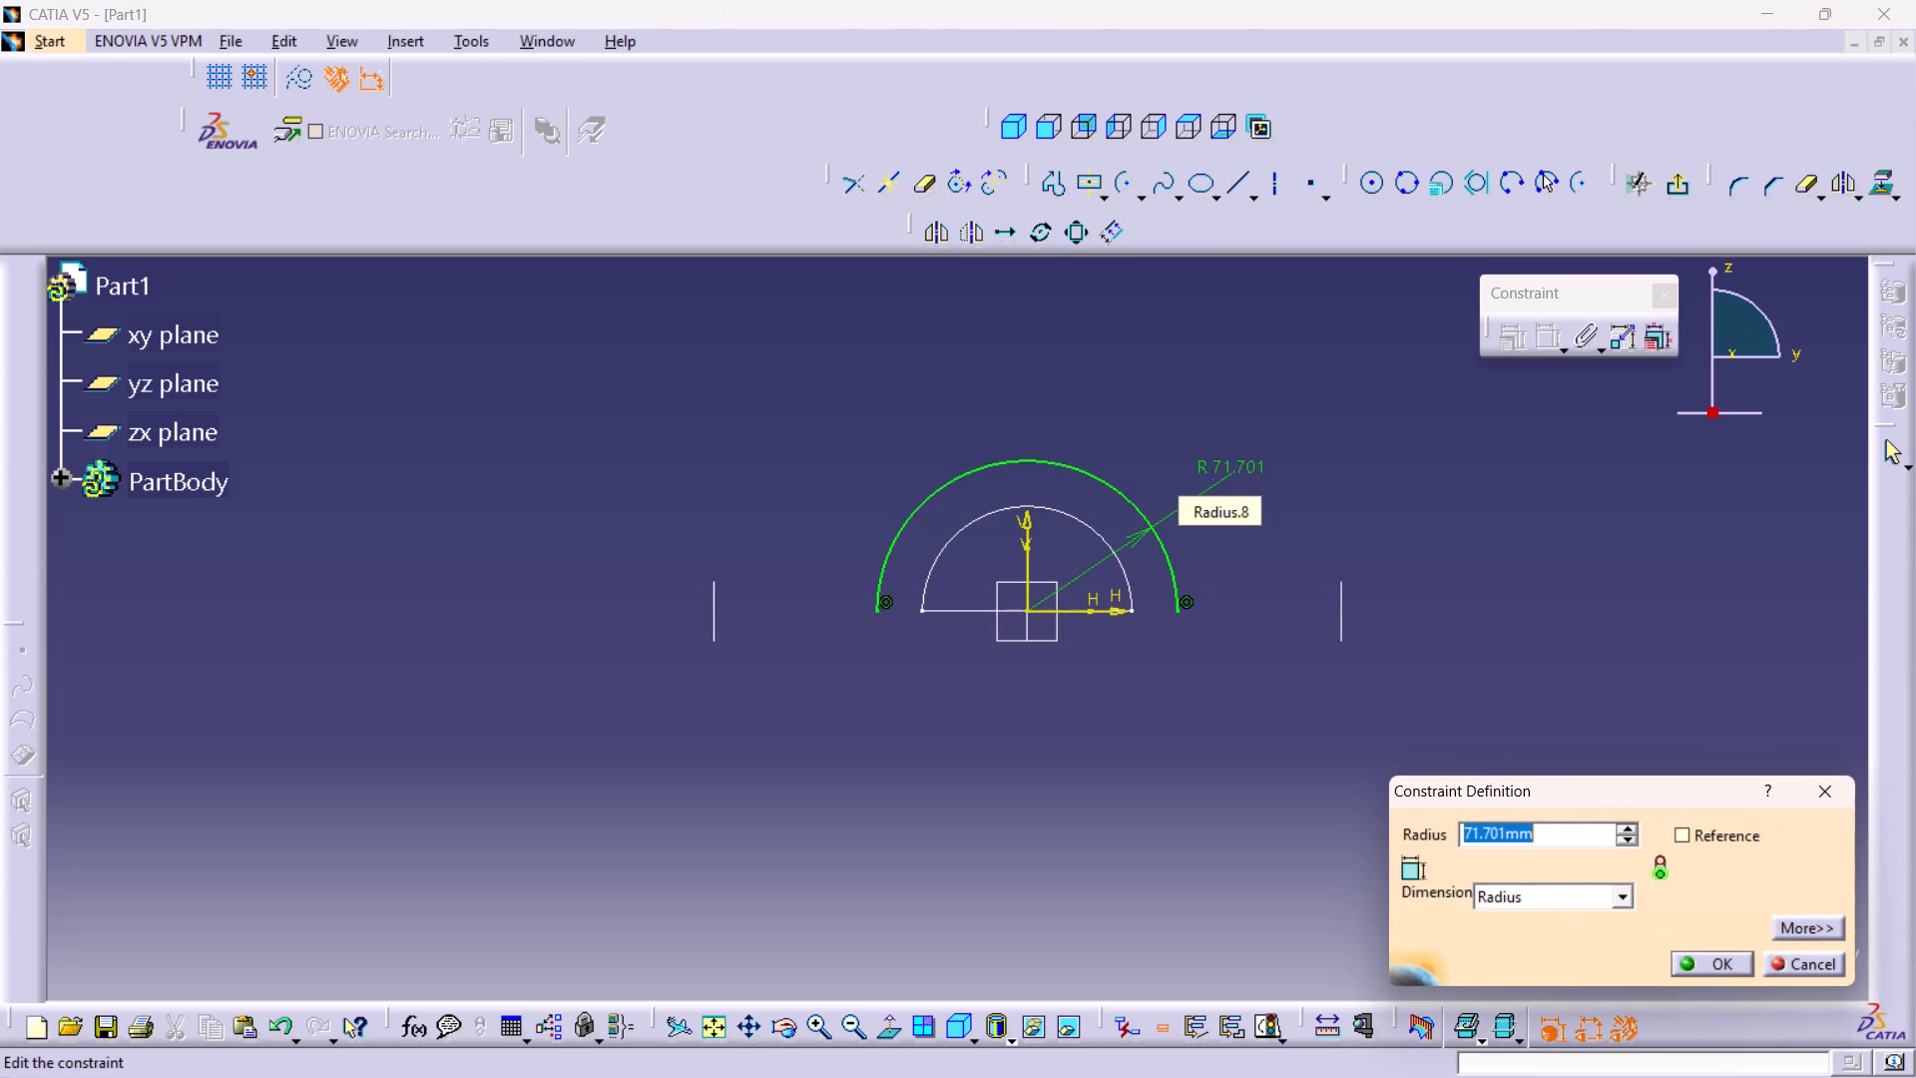
pyautogui.write('100')
pyautogui.press('Return')
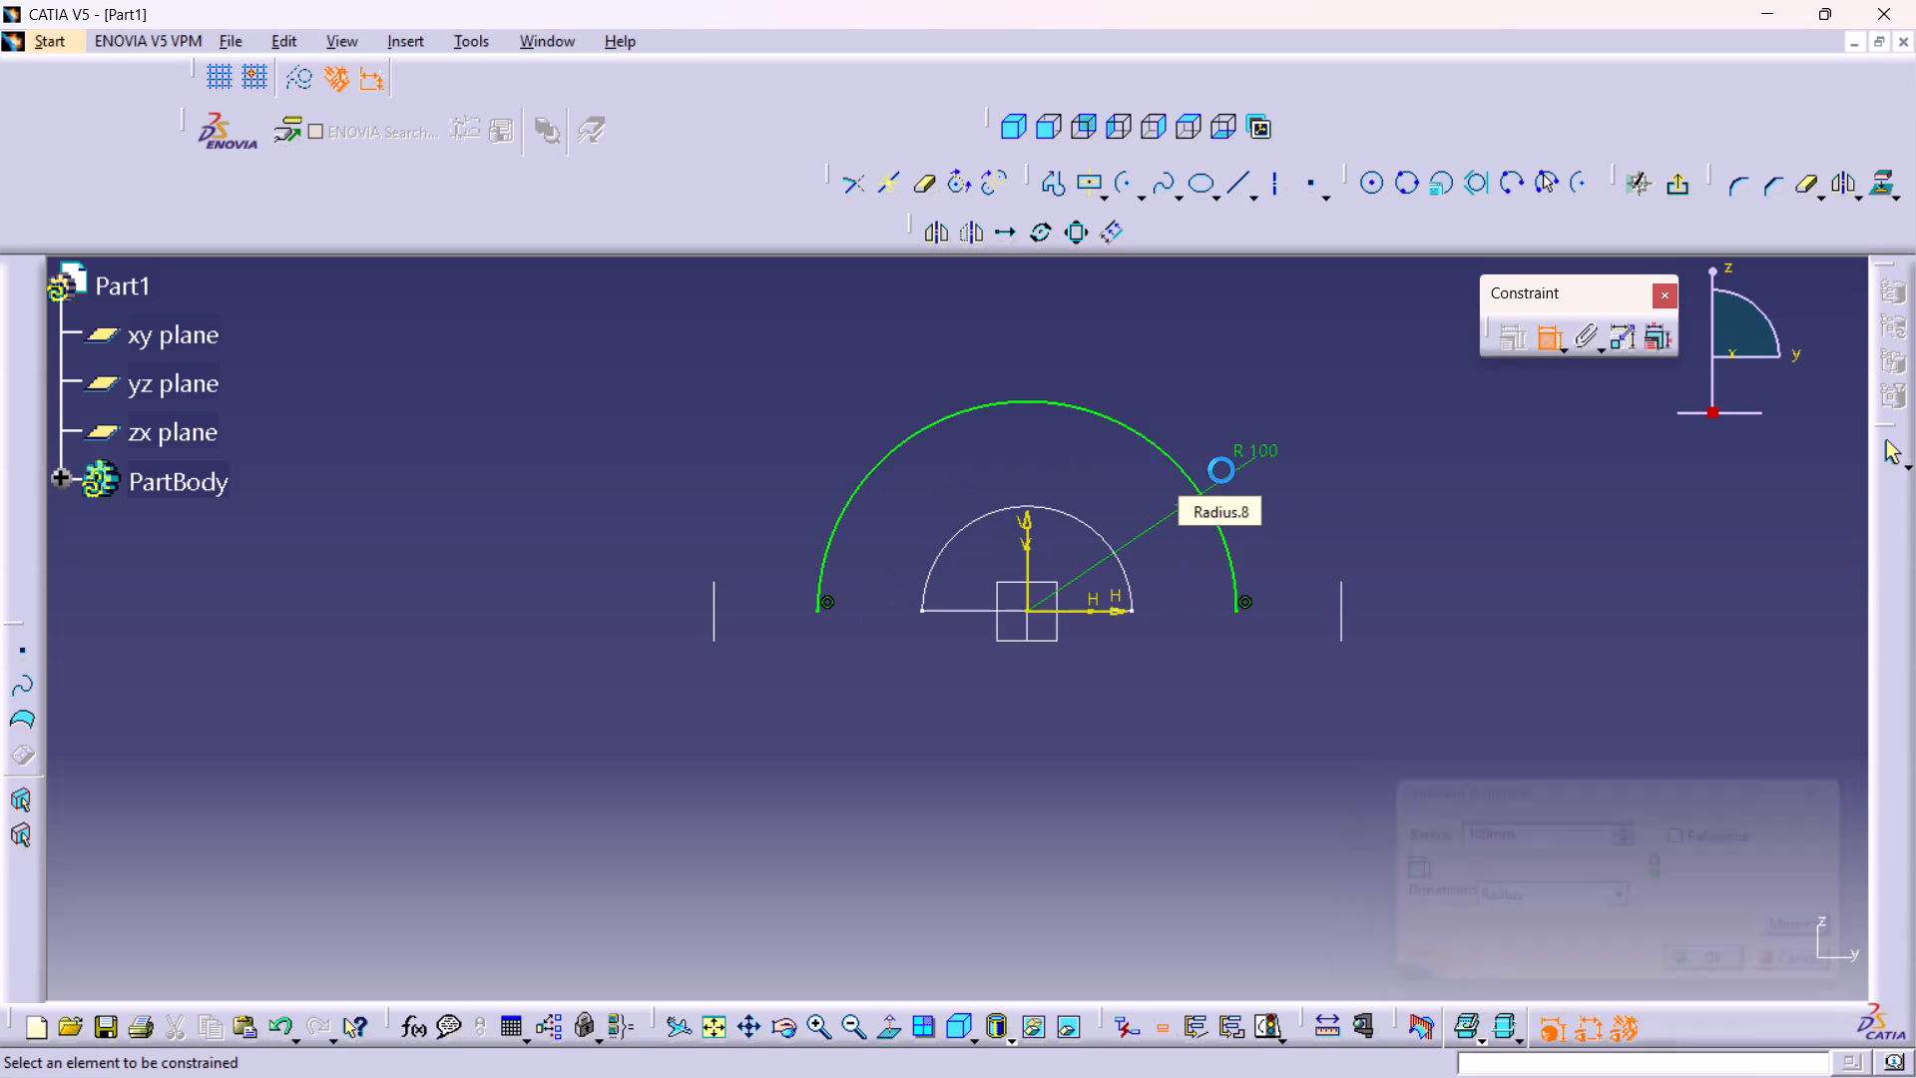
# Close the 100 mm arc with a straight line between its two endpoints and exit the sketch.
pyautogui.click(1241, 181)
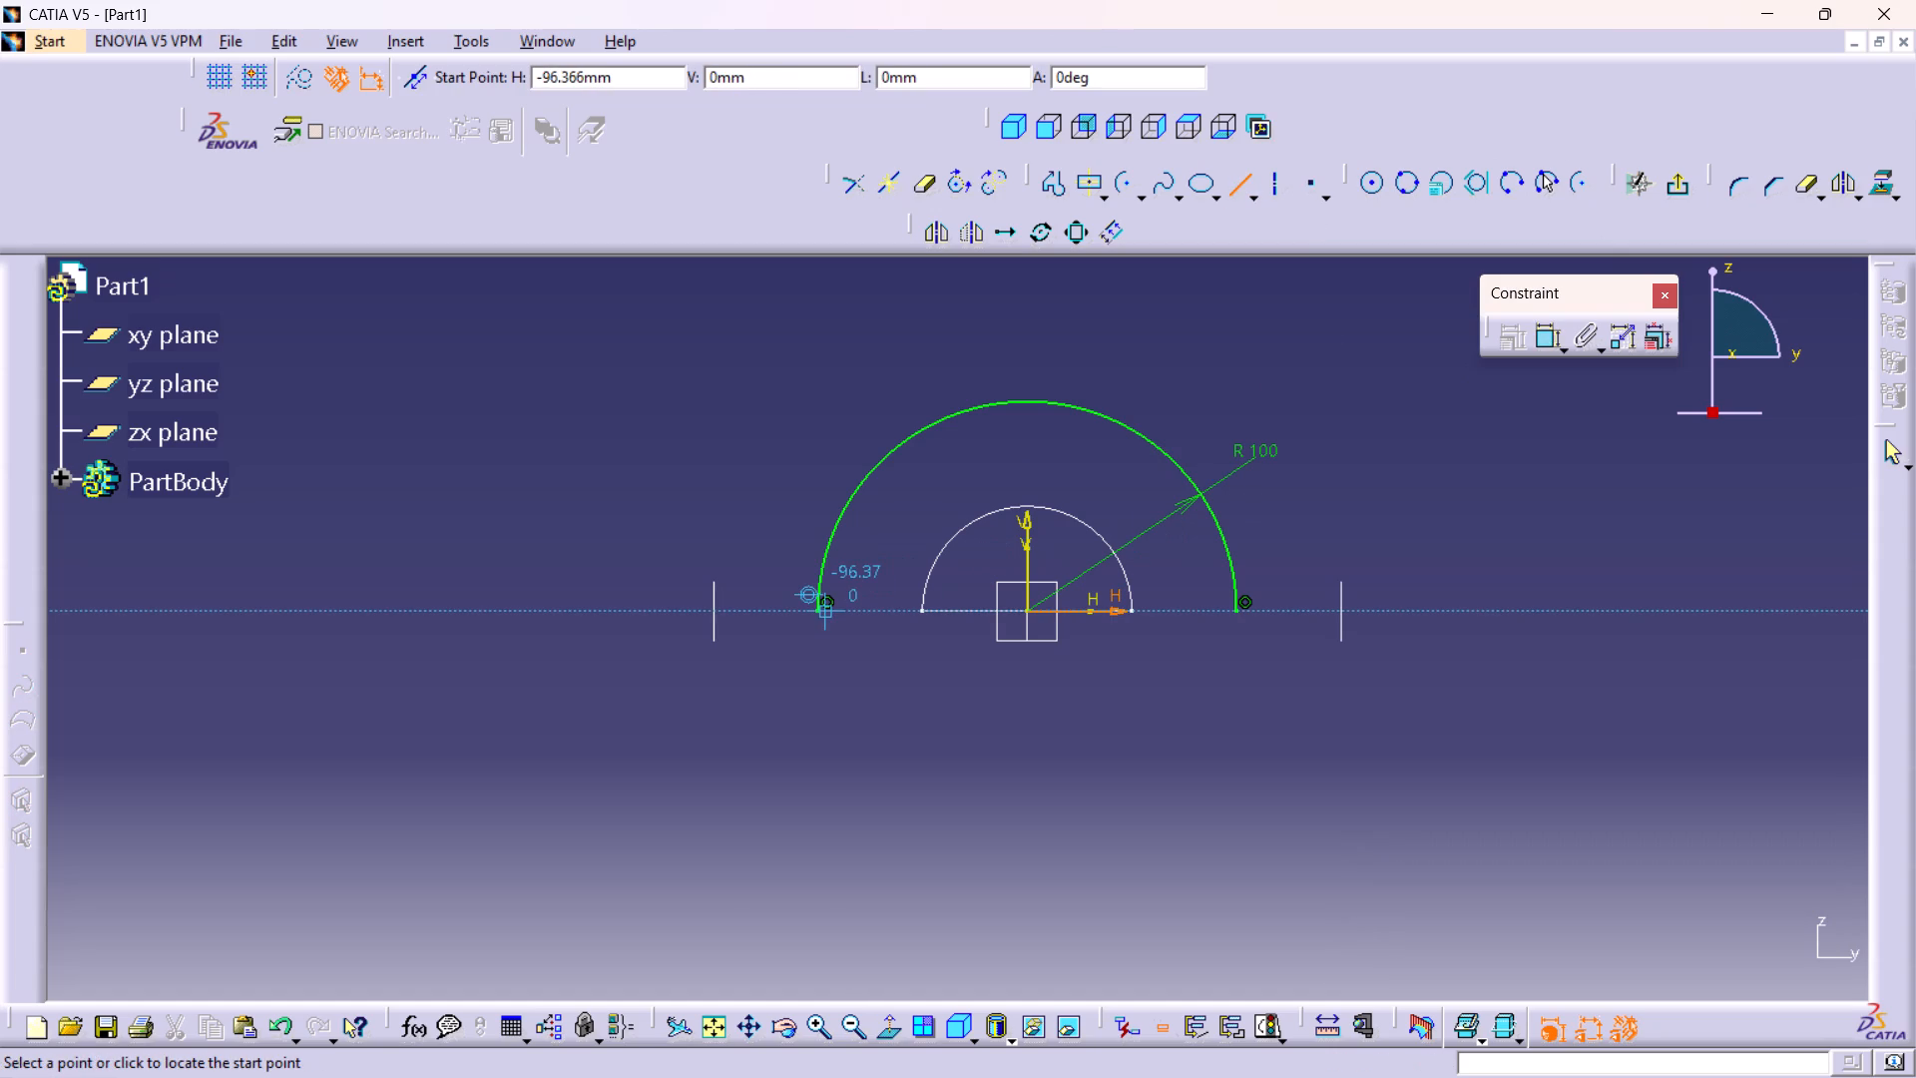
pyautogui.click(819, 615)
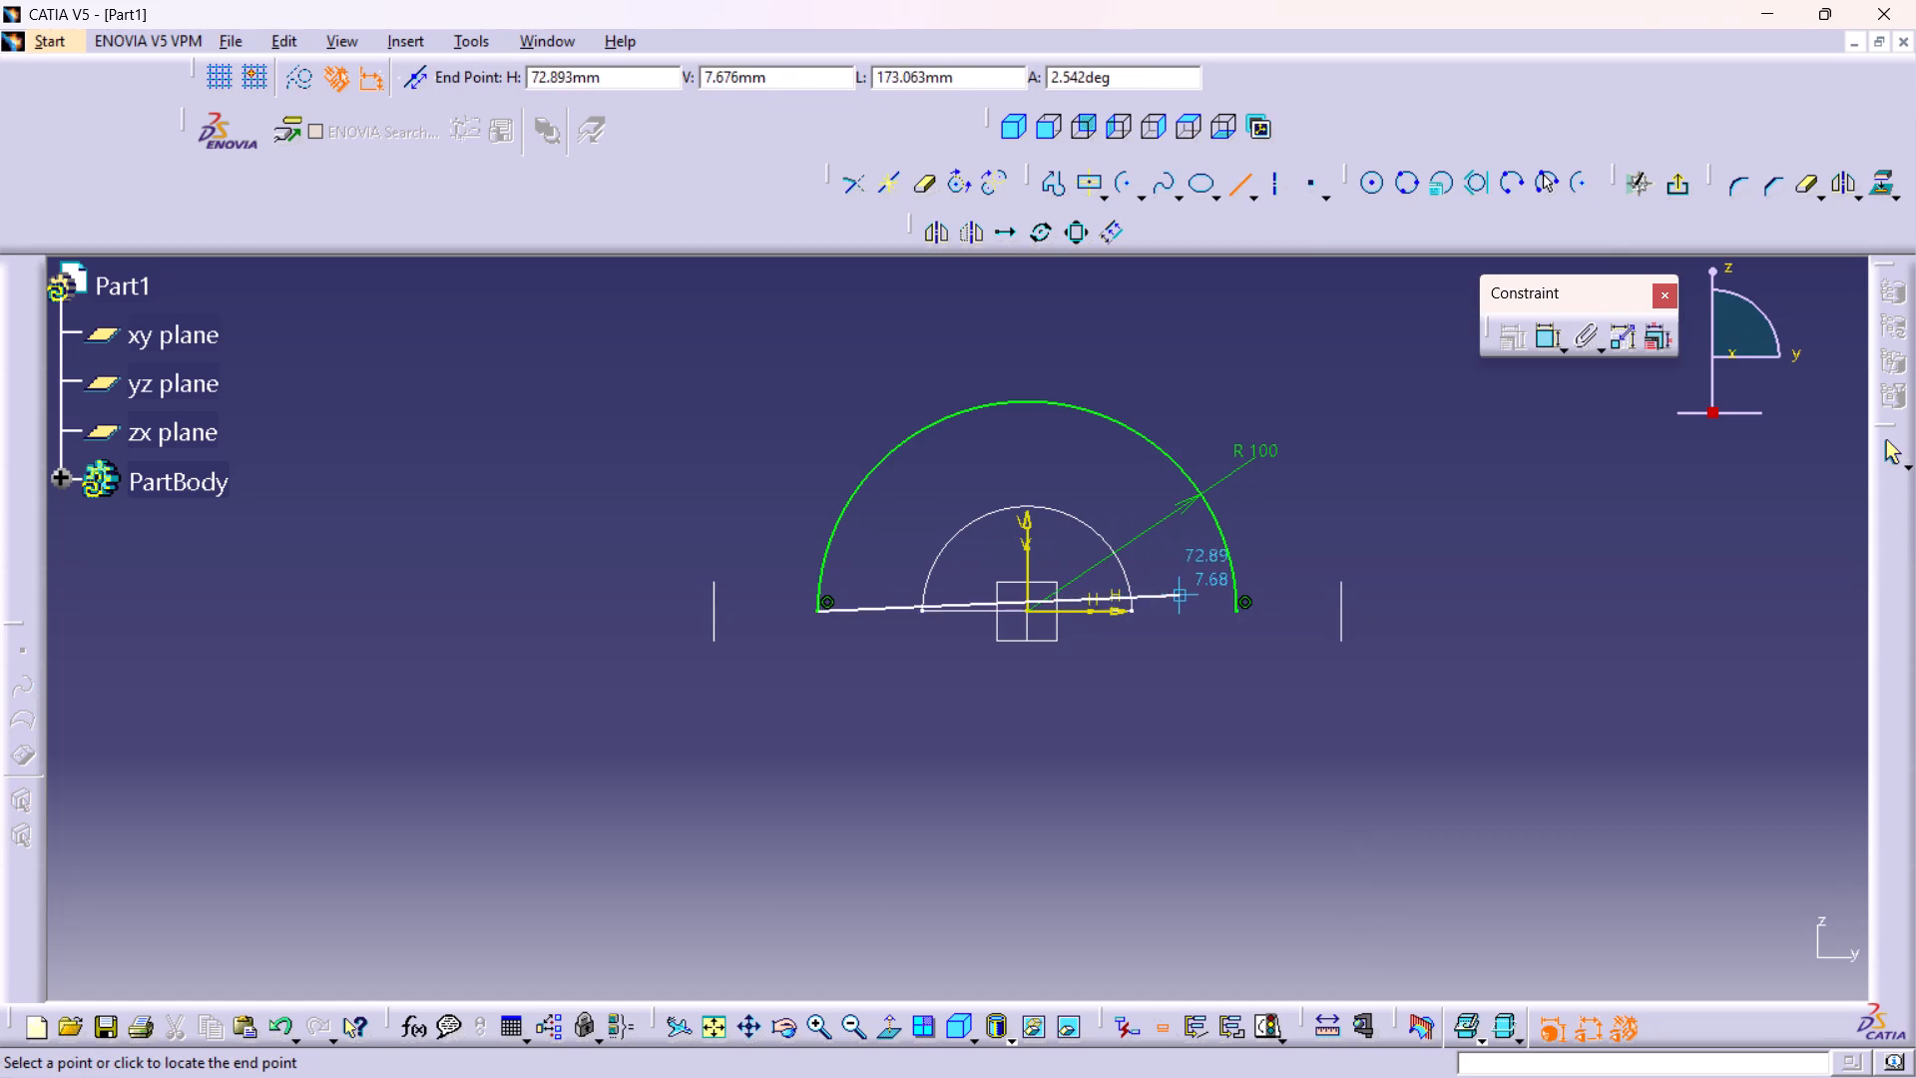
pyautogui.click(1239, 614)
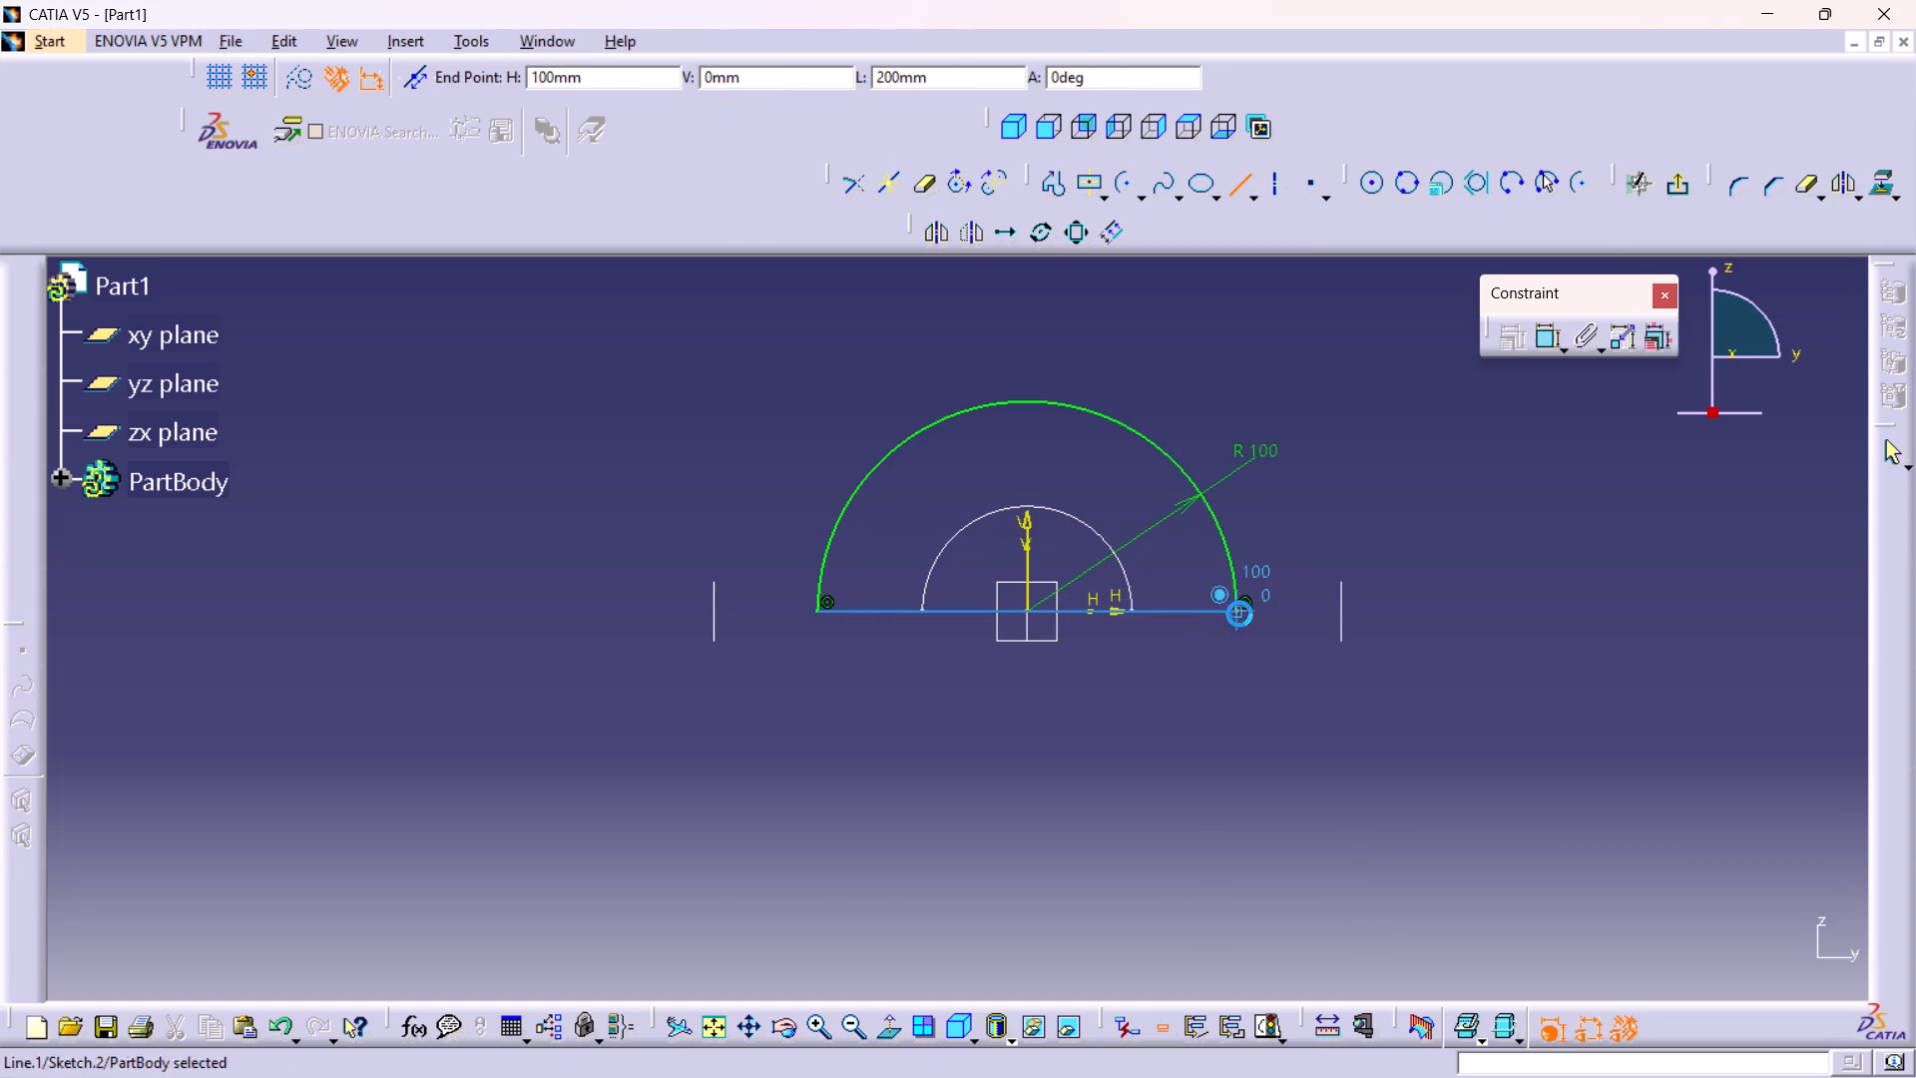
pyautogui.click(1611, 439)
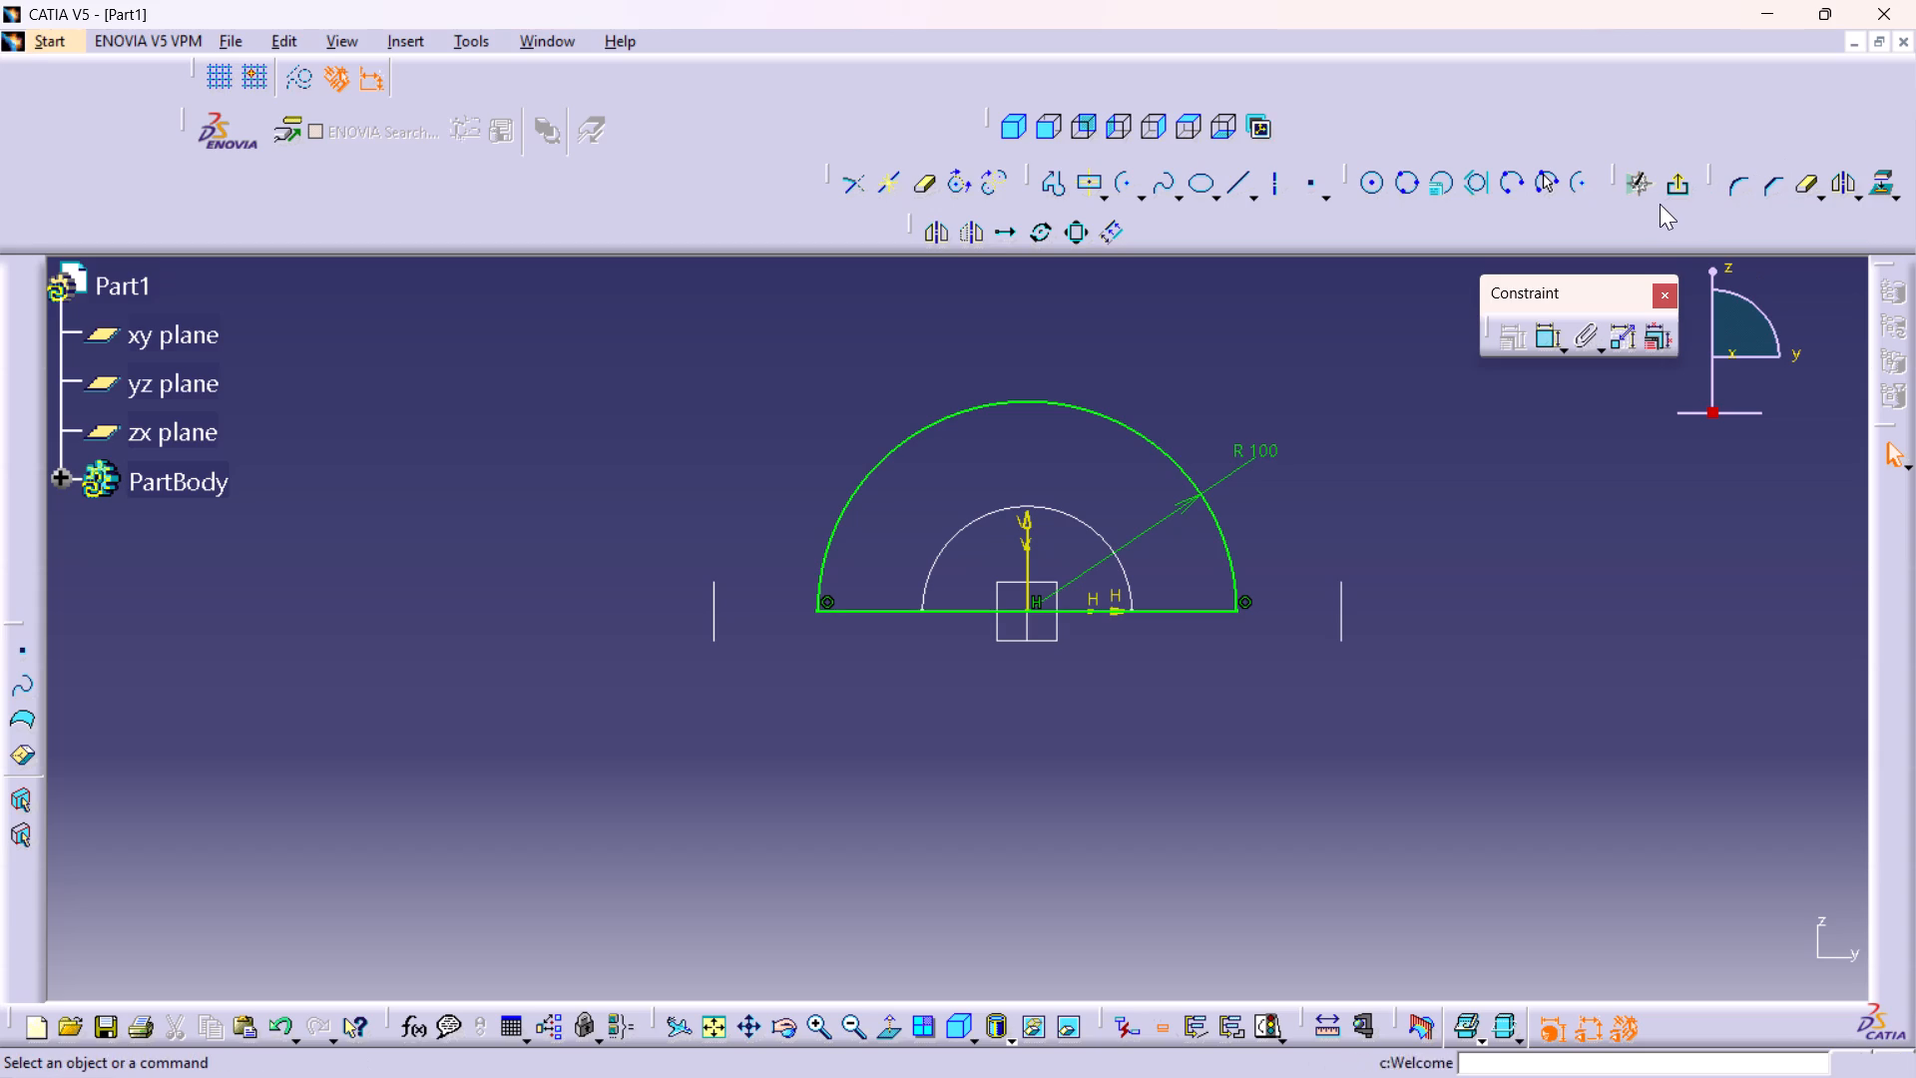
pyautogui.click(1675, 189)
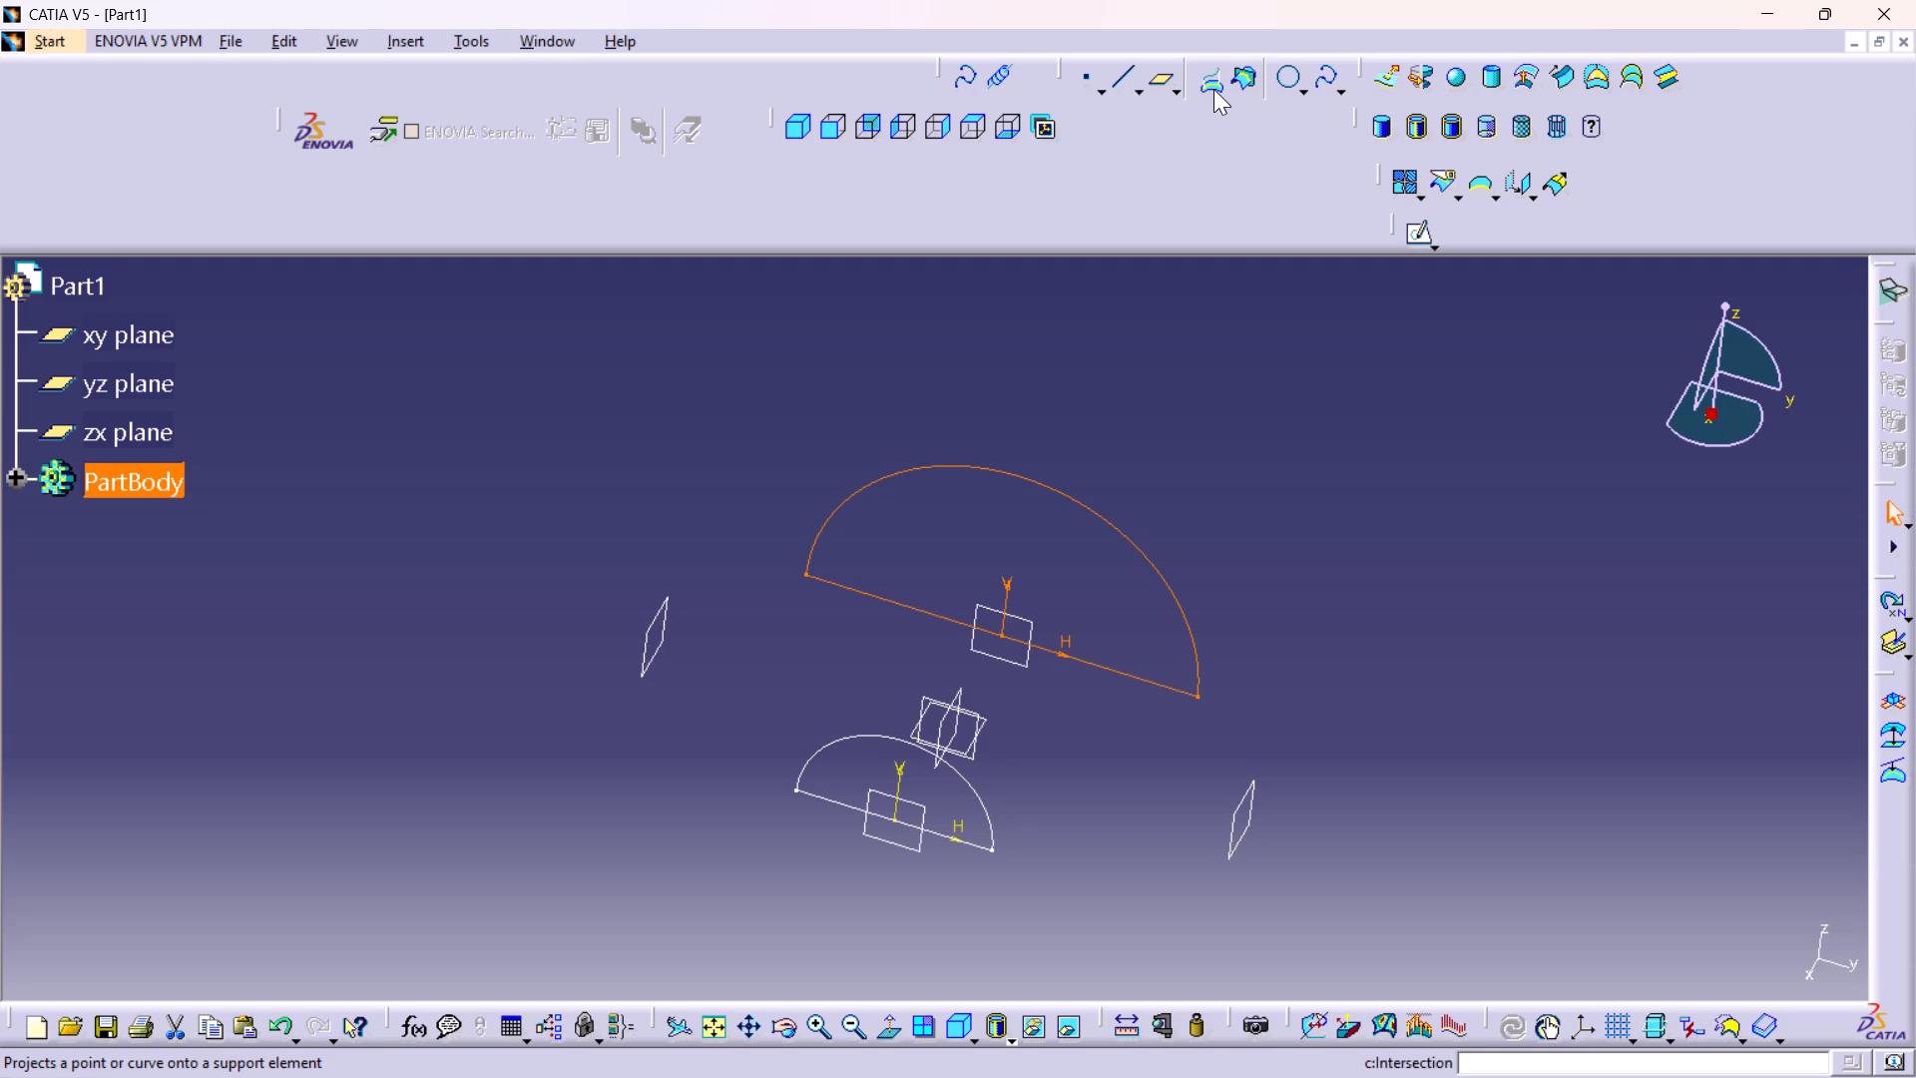
# Reopen Sketch.1 and delete the straight line closing the 50 mm radius semicircle, leaving only the arc.
pyautogui.click(1068, 817)
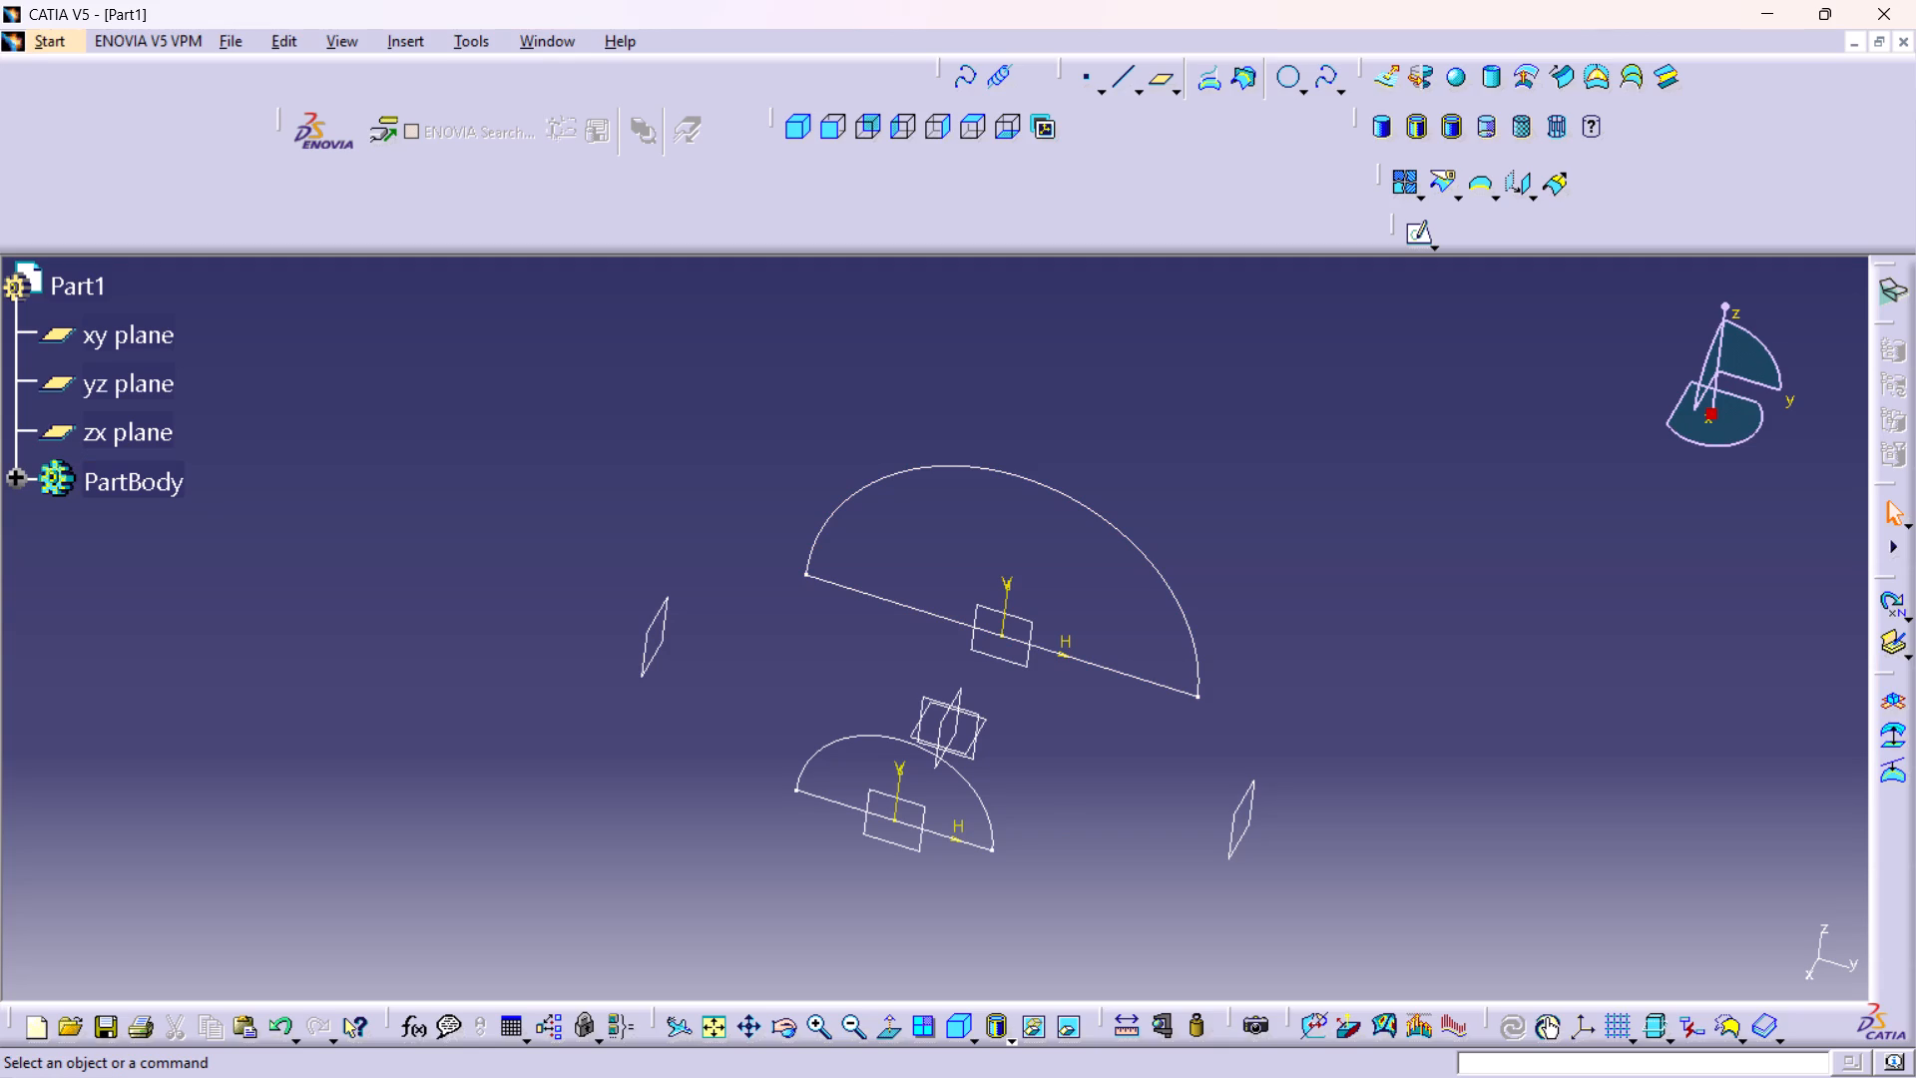
pyautogui.click(14, 479)
pyautogui.doubleClick(154, 724)
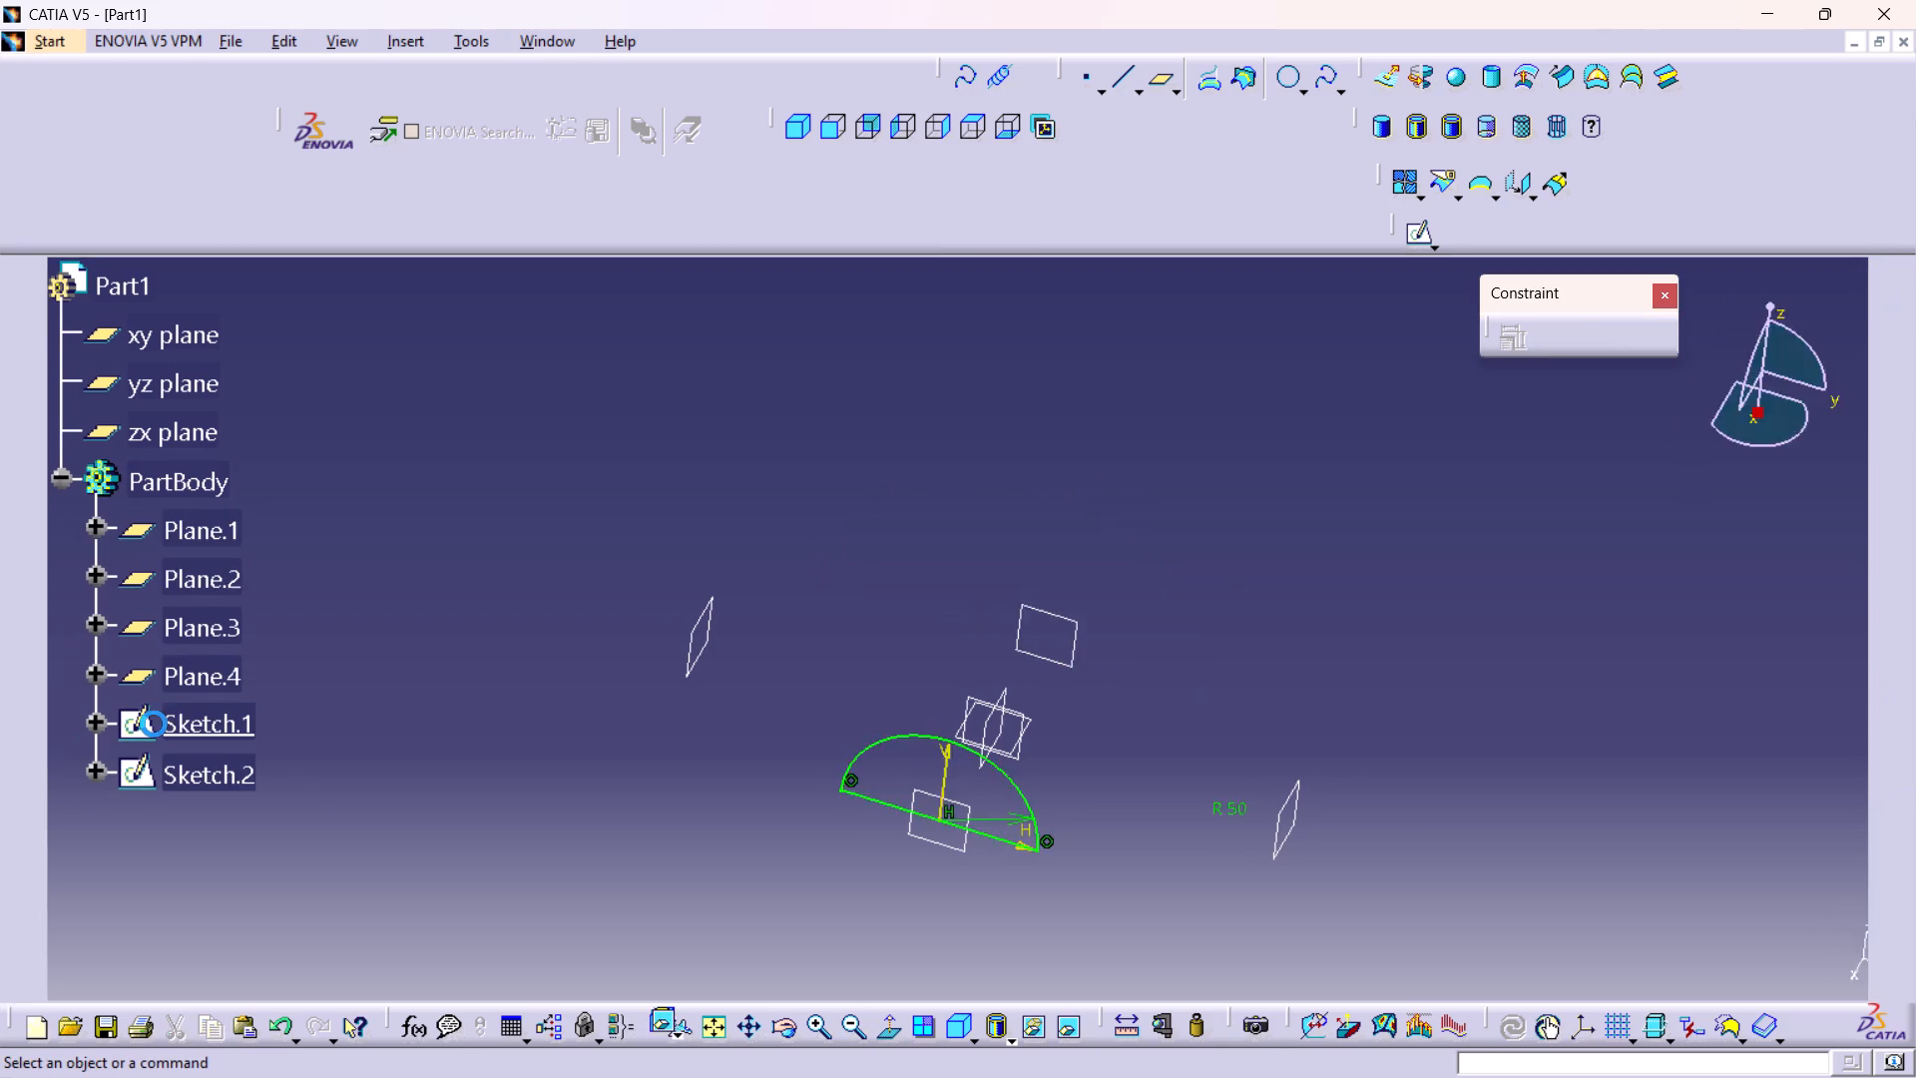
pyautogui.moveTo(996, 790); pyautogui.dragTo(949, 289, button='middle')
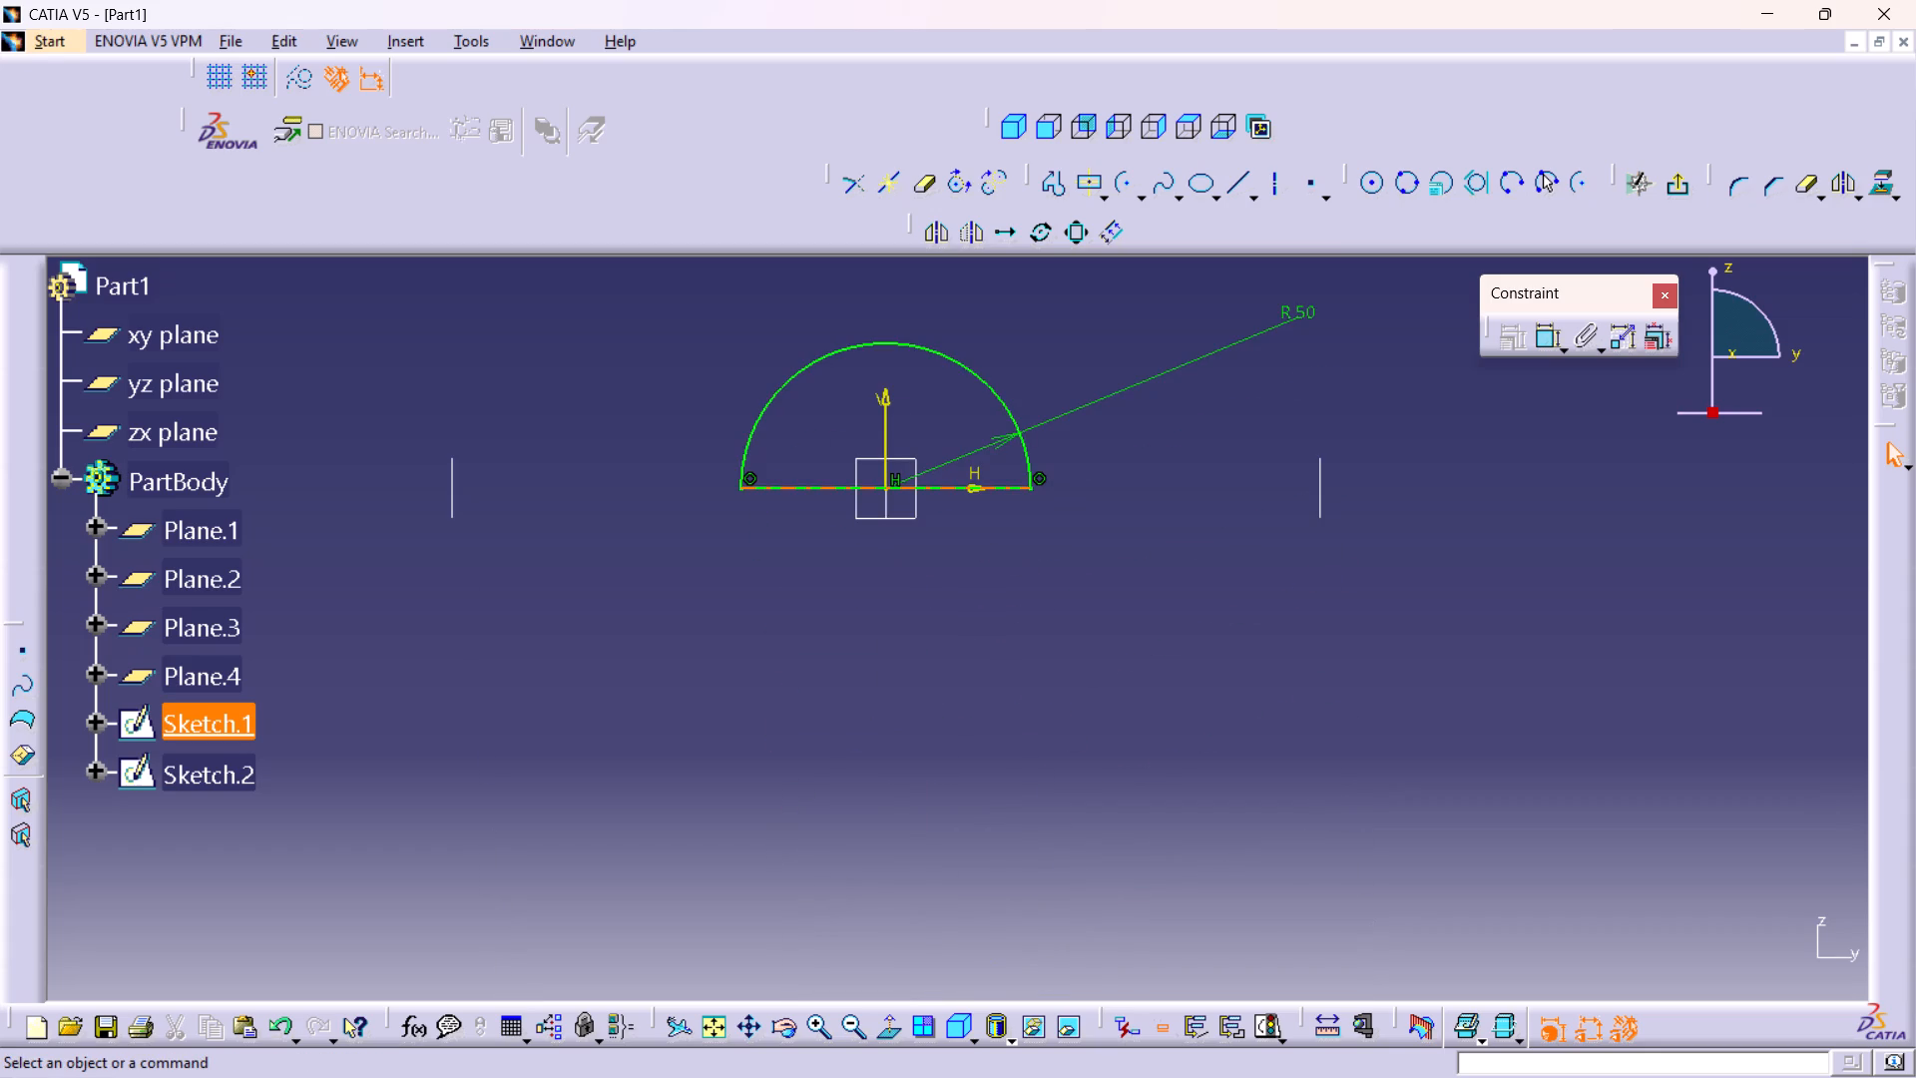
pyautogui.rightClick(989, 485)
pyautogui.click(1091, 835)
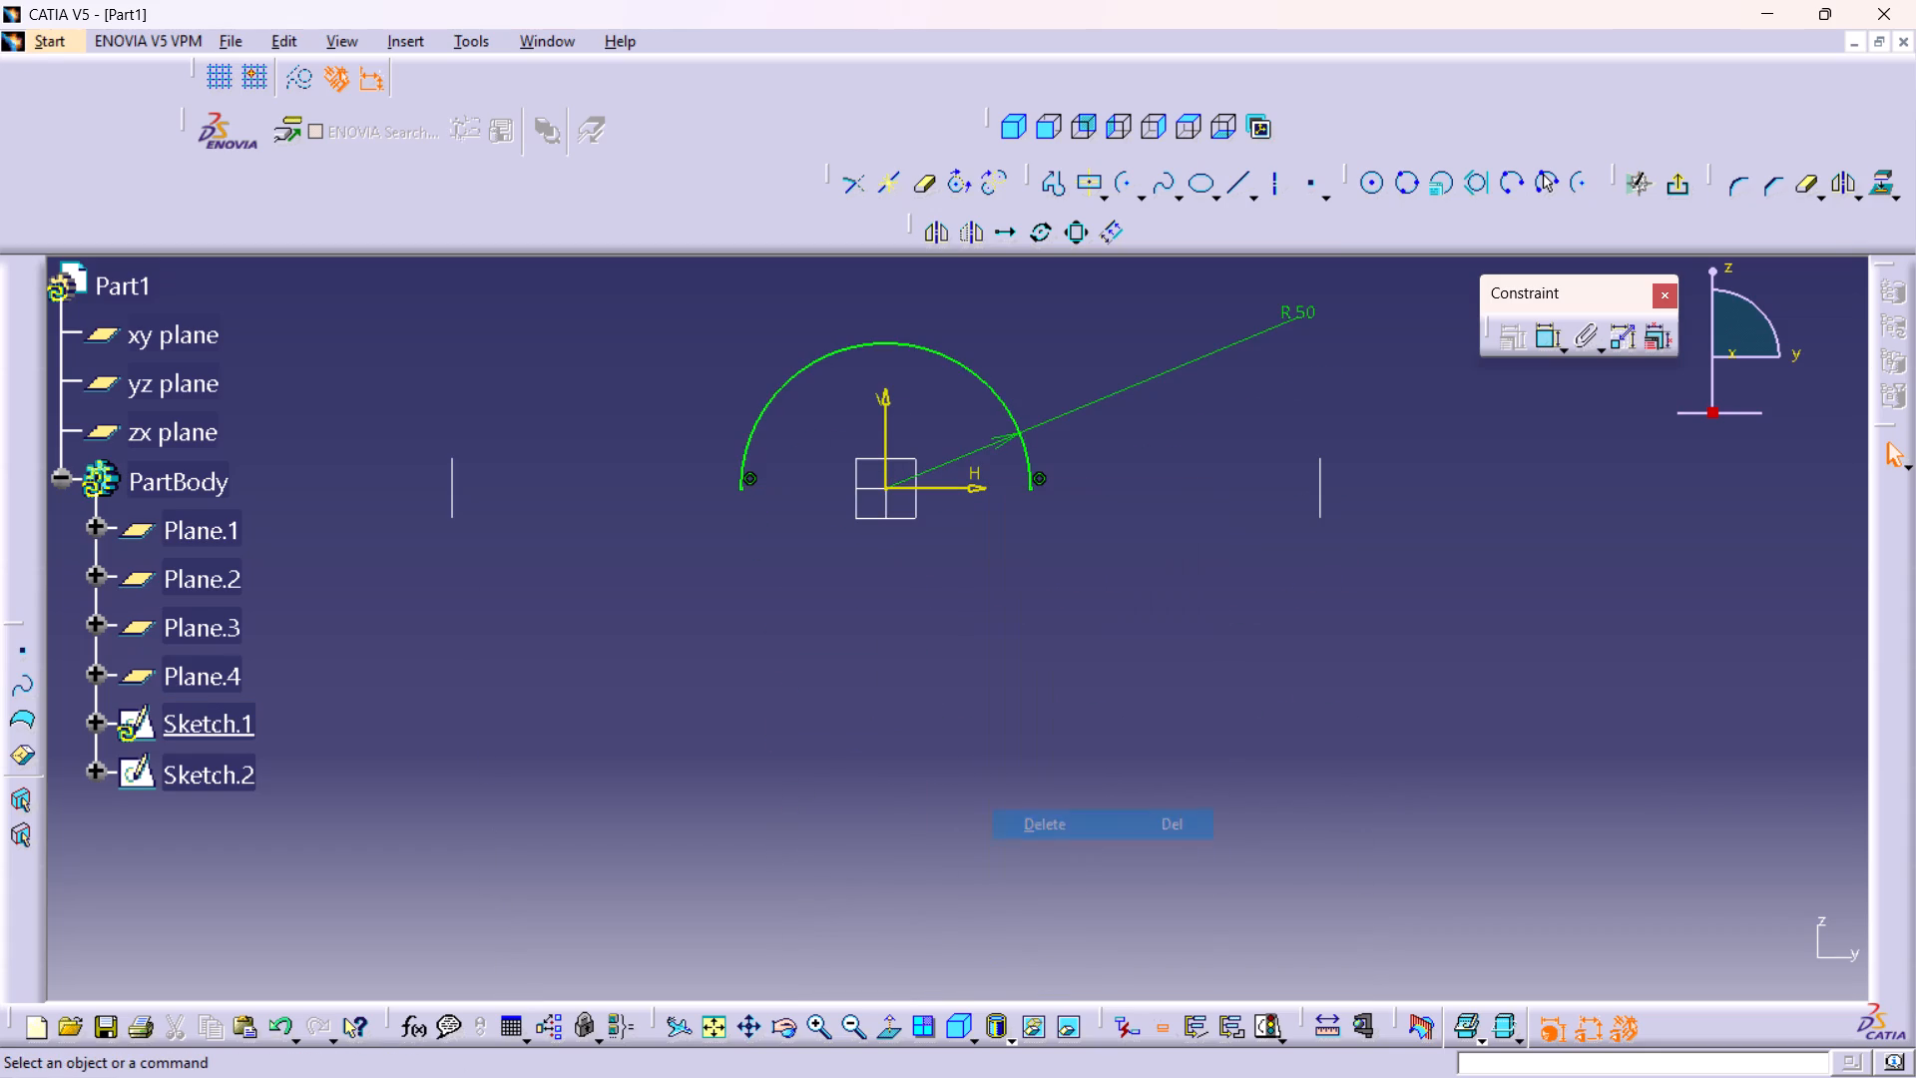
# Open Sketch.2, delete the straight line closing the 100 mm radius arc, and exit the sketch.
pyautogui.doubleClick(190, 776)
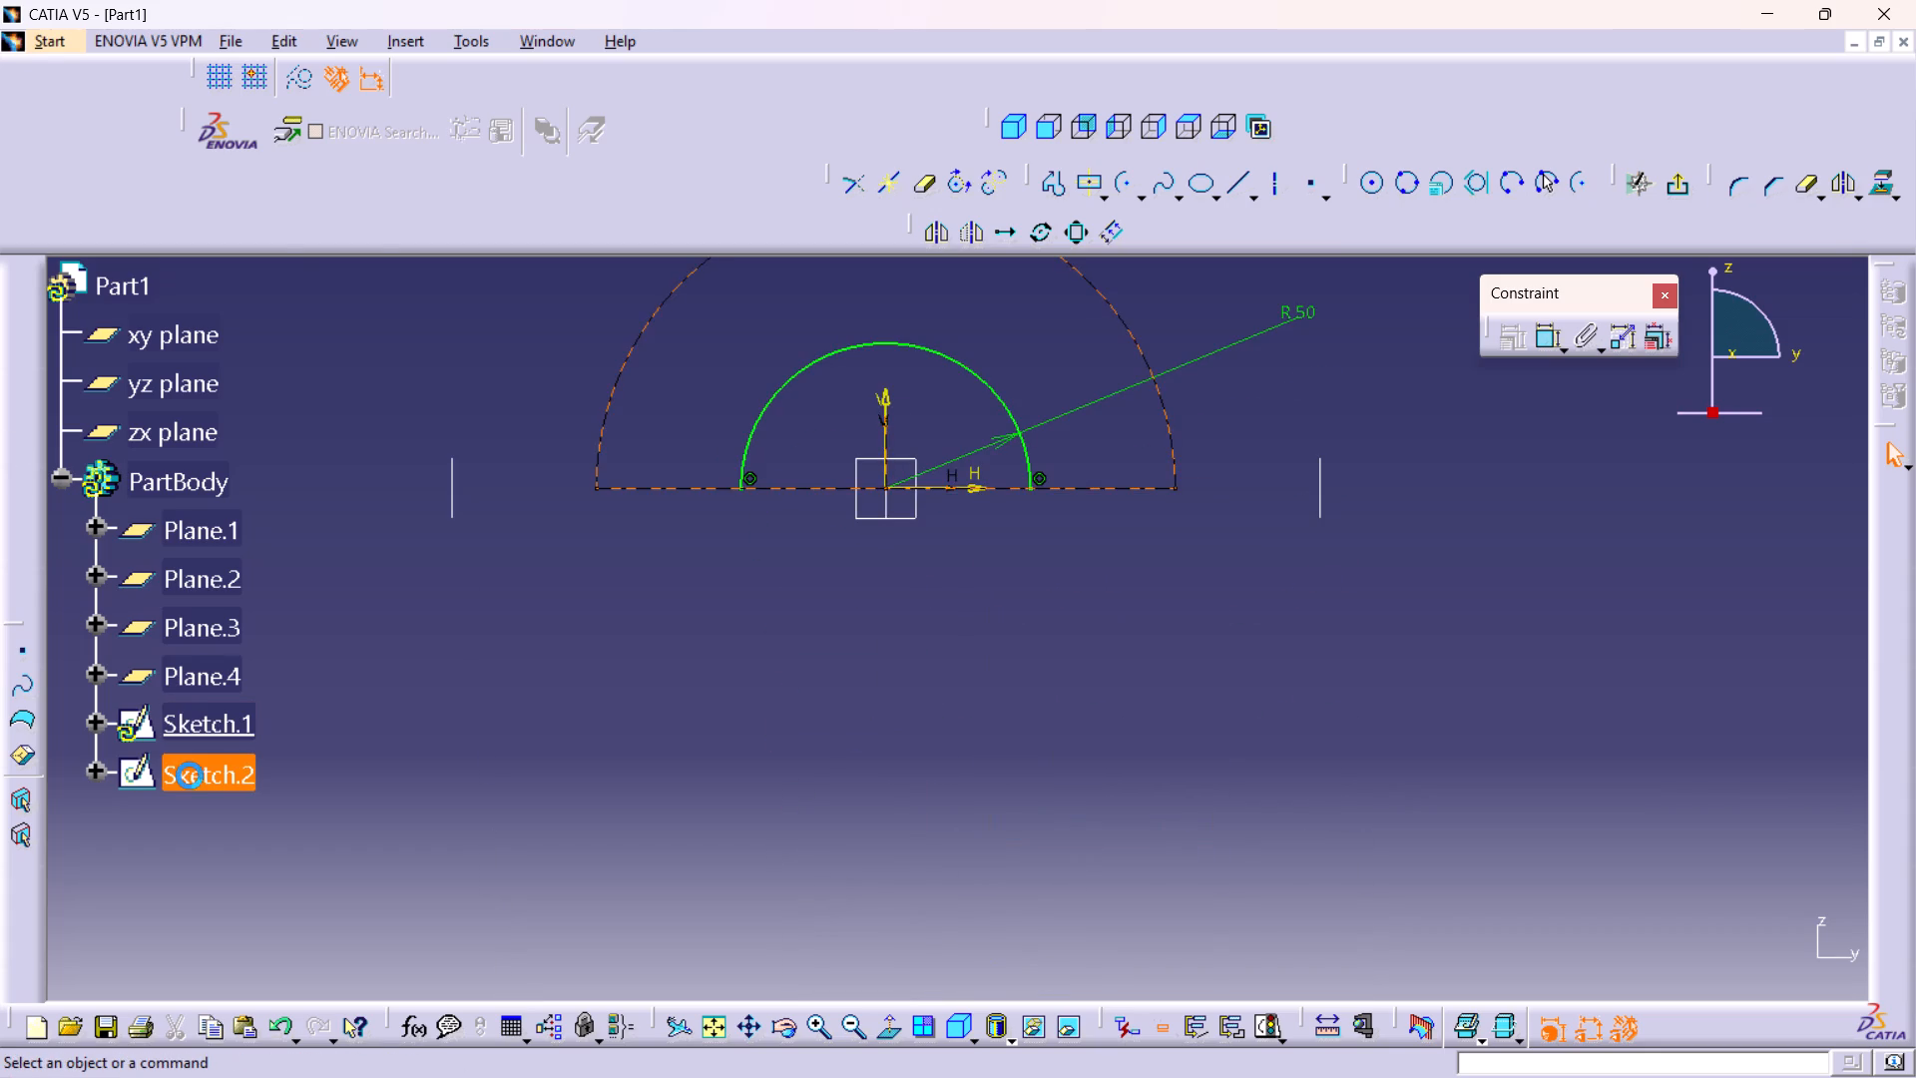
pyautogui.rightClick(1033, 518)
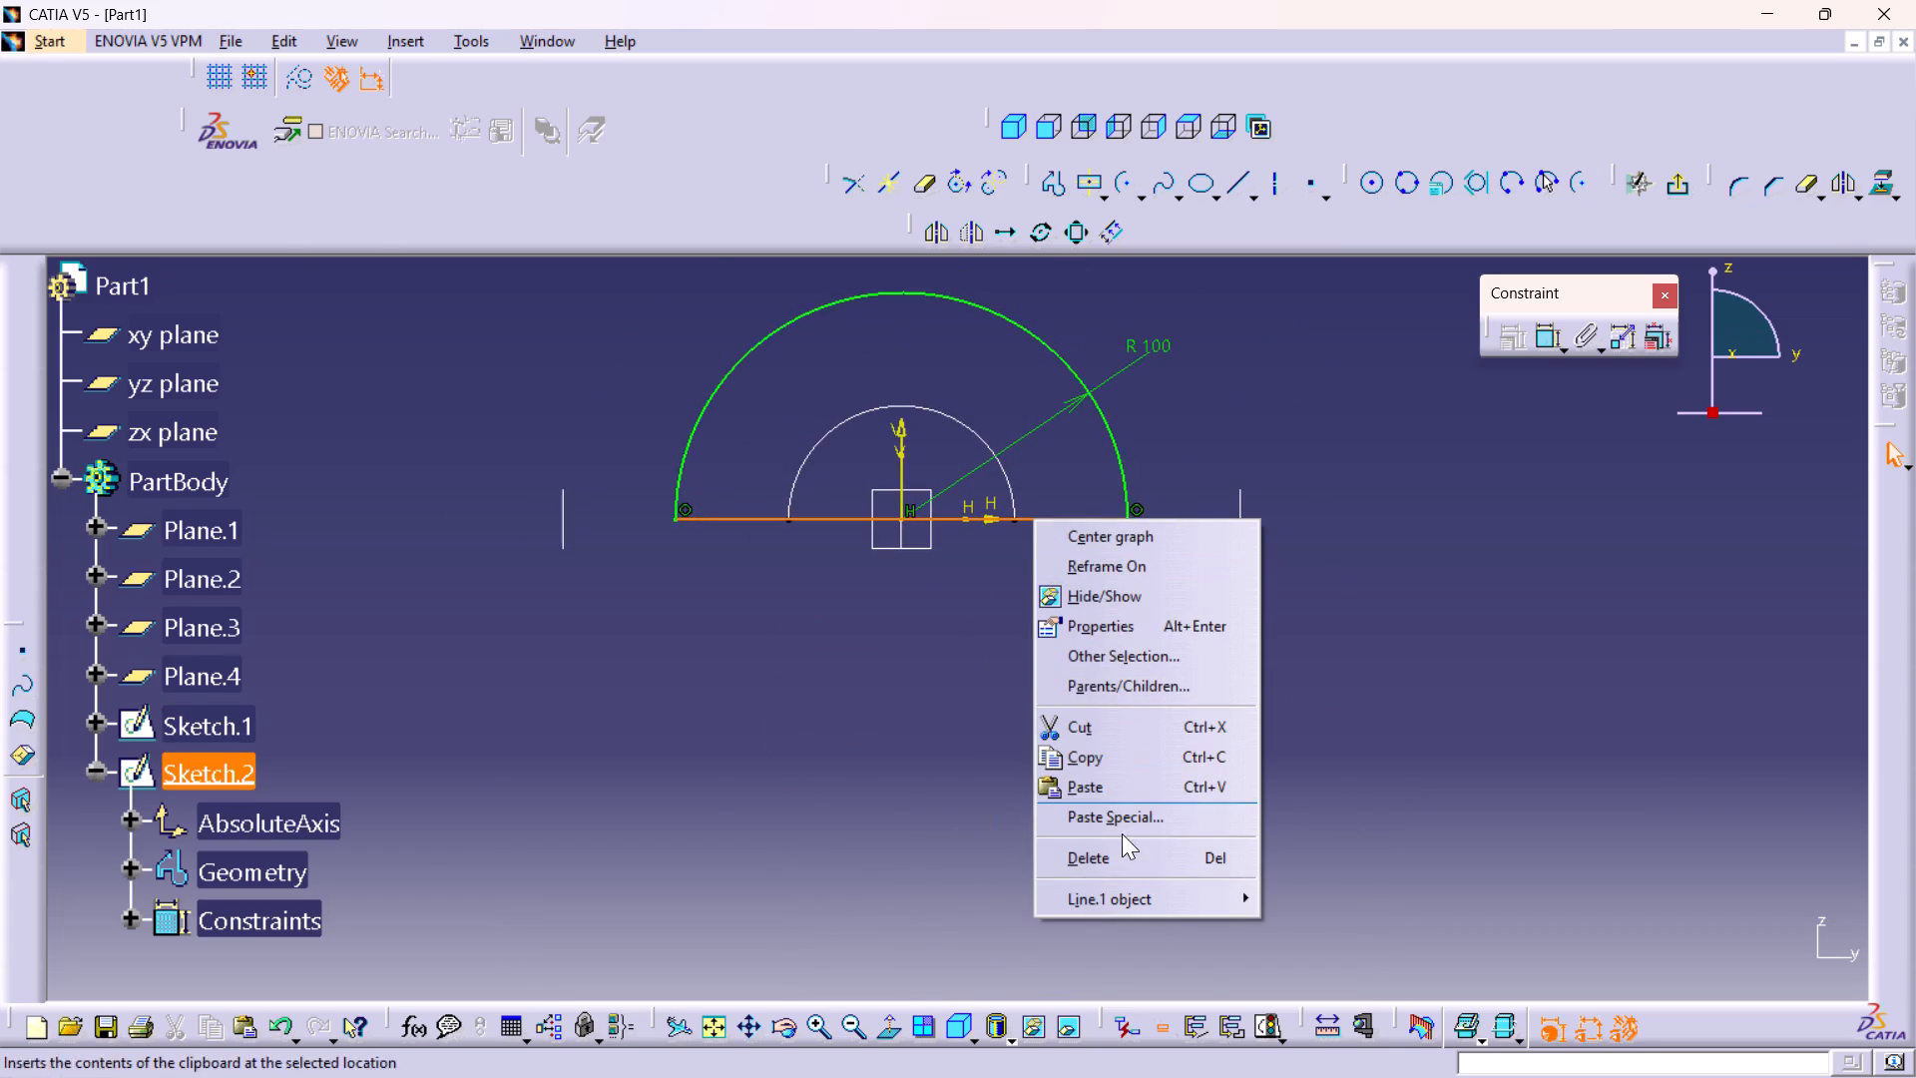
pyautogui.click(1122, 859)
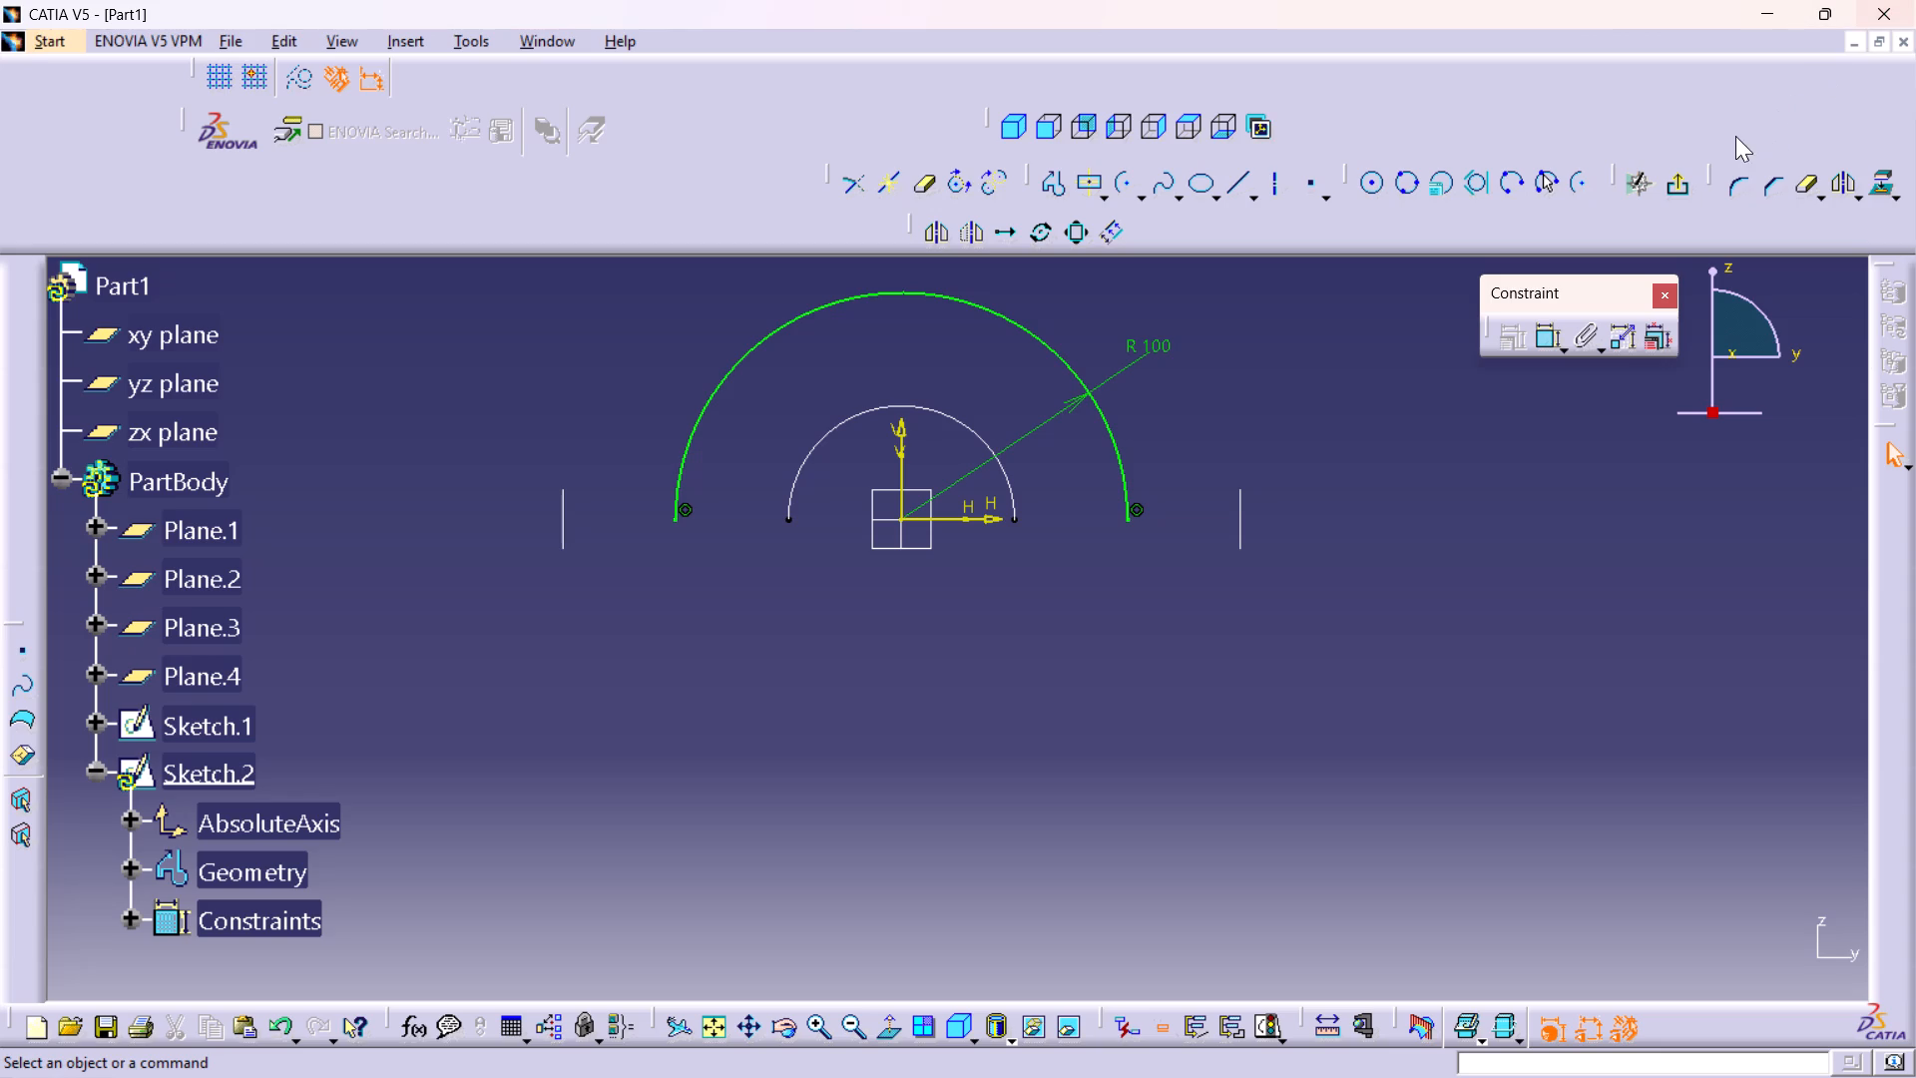
pyautogui.click(1680, 192)
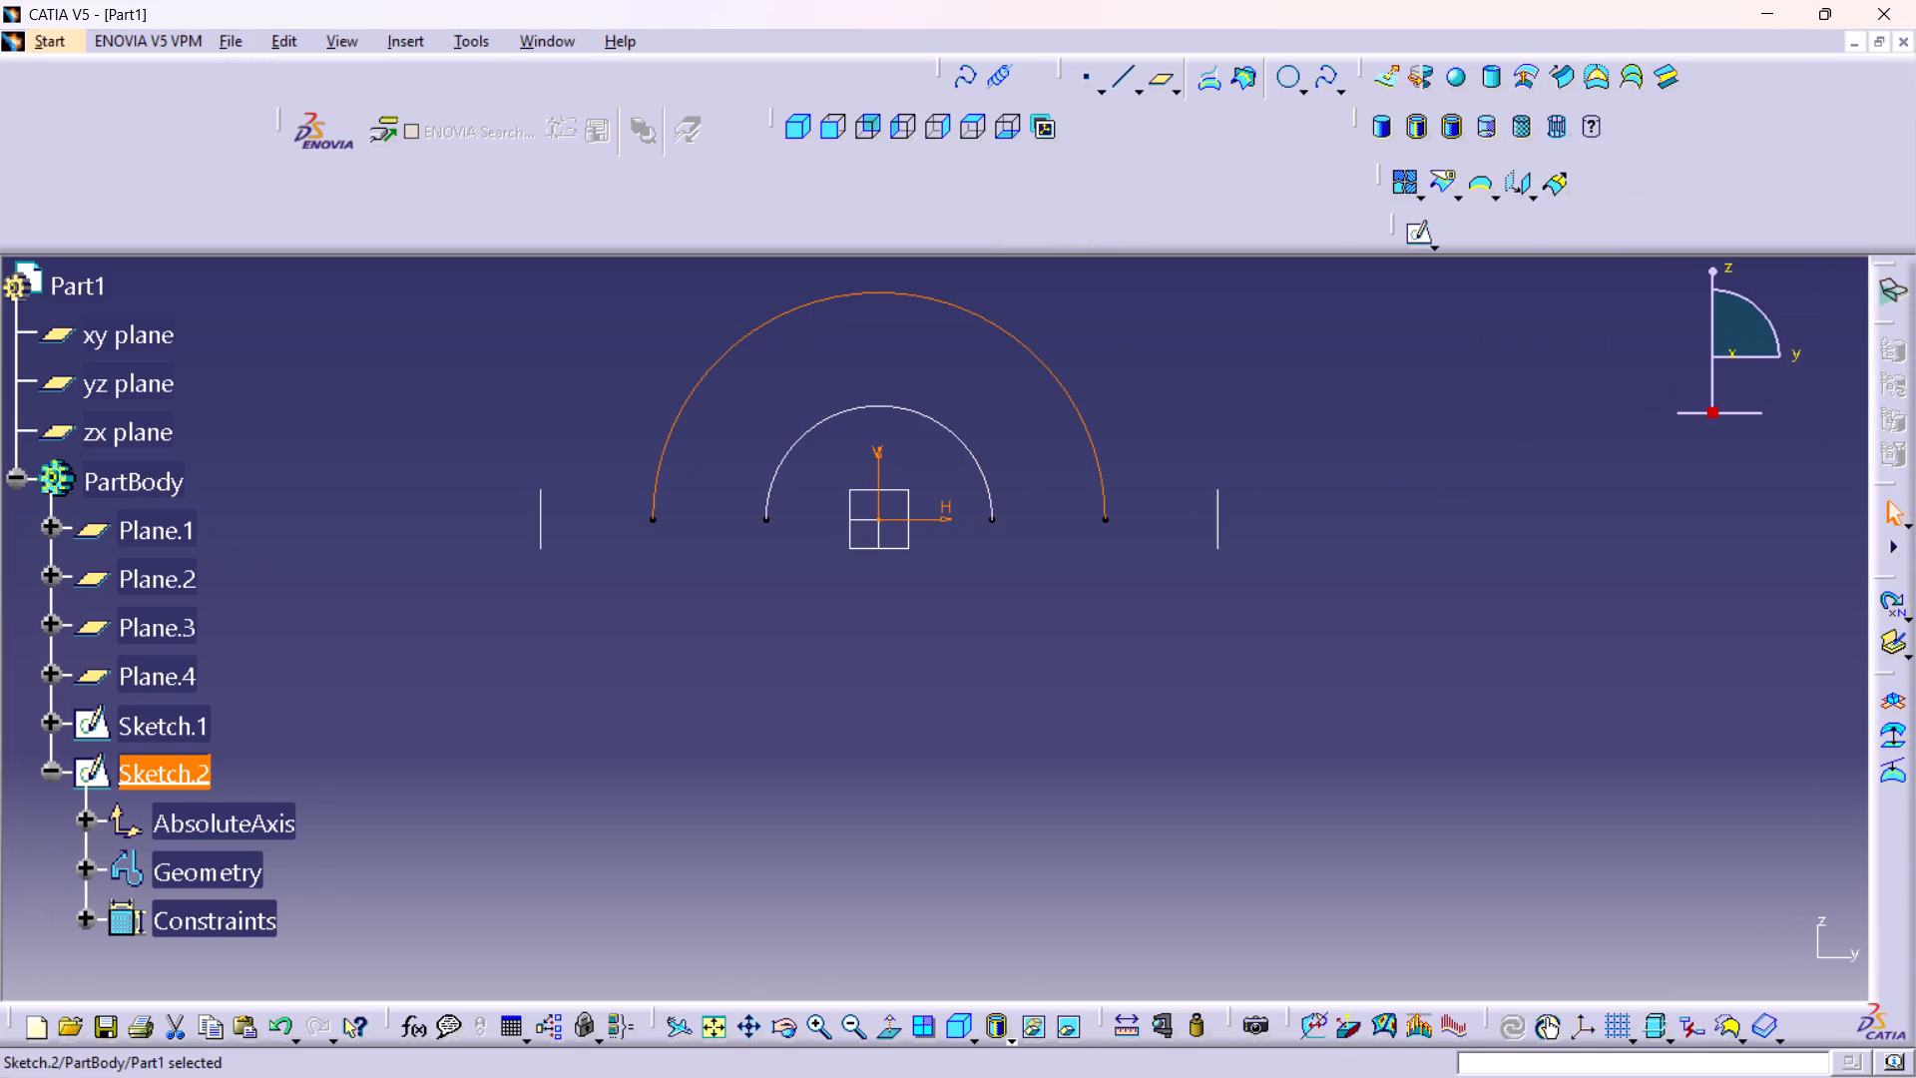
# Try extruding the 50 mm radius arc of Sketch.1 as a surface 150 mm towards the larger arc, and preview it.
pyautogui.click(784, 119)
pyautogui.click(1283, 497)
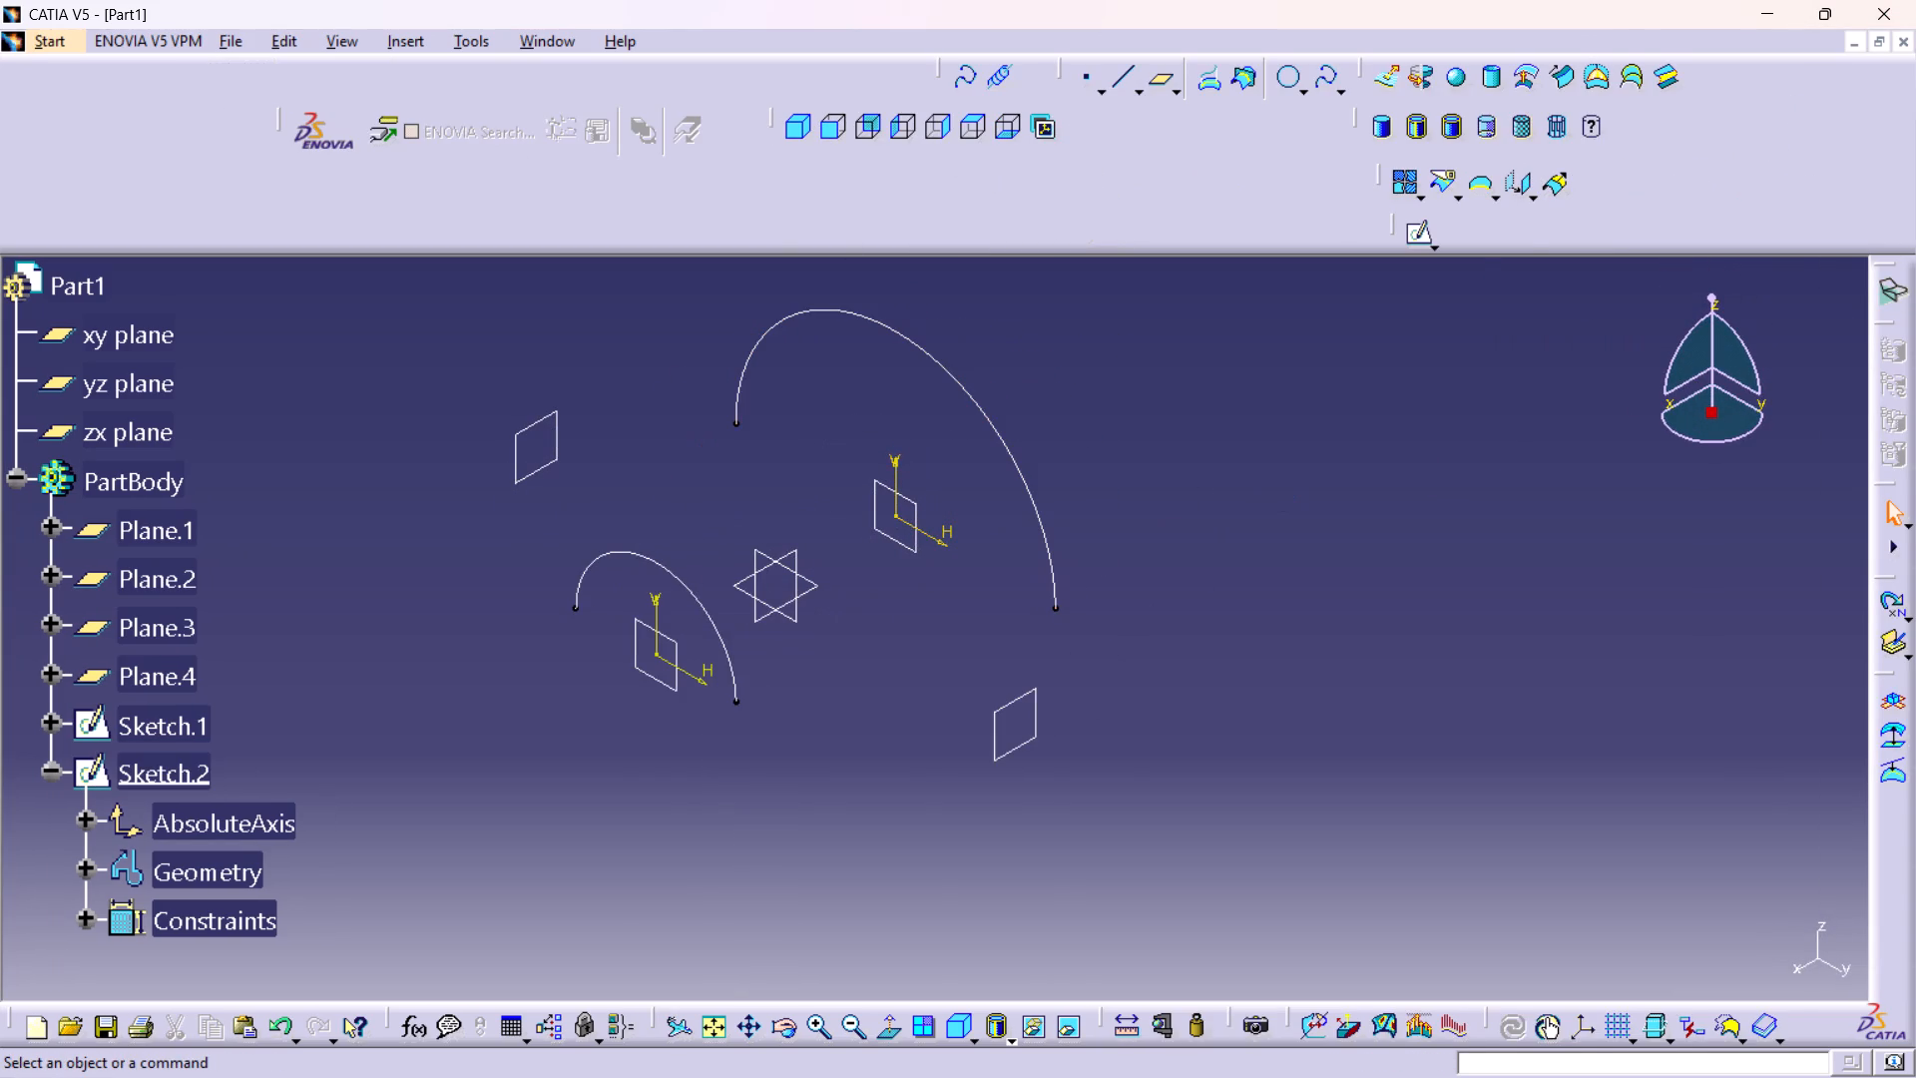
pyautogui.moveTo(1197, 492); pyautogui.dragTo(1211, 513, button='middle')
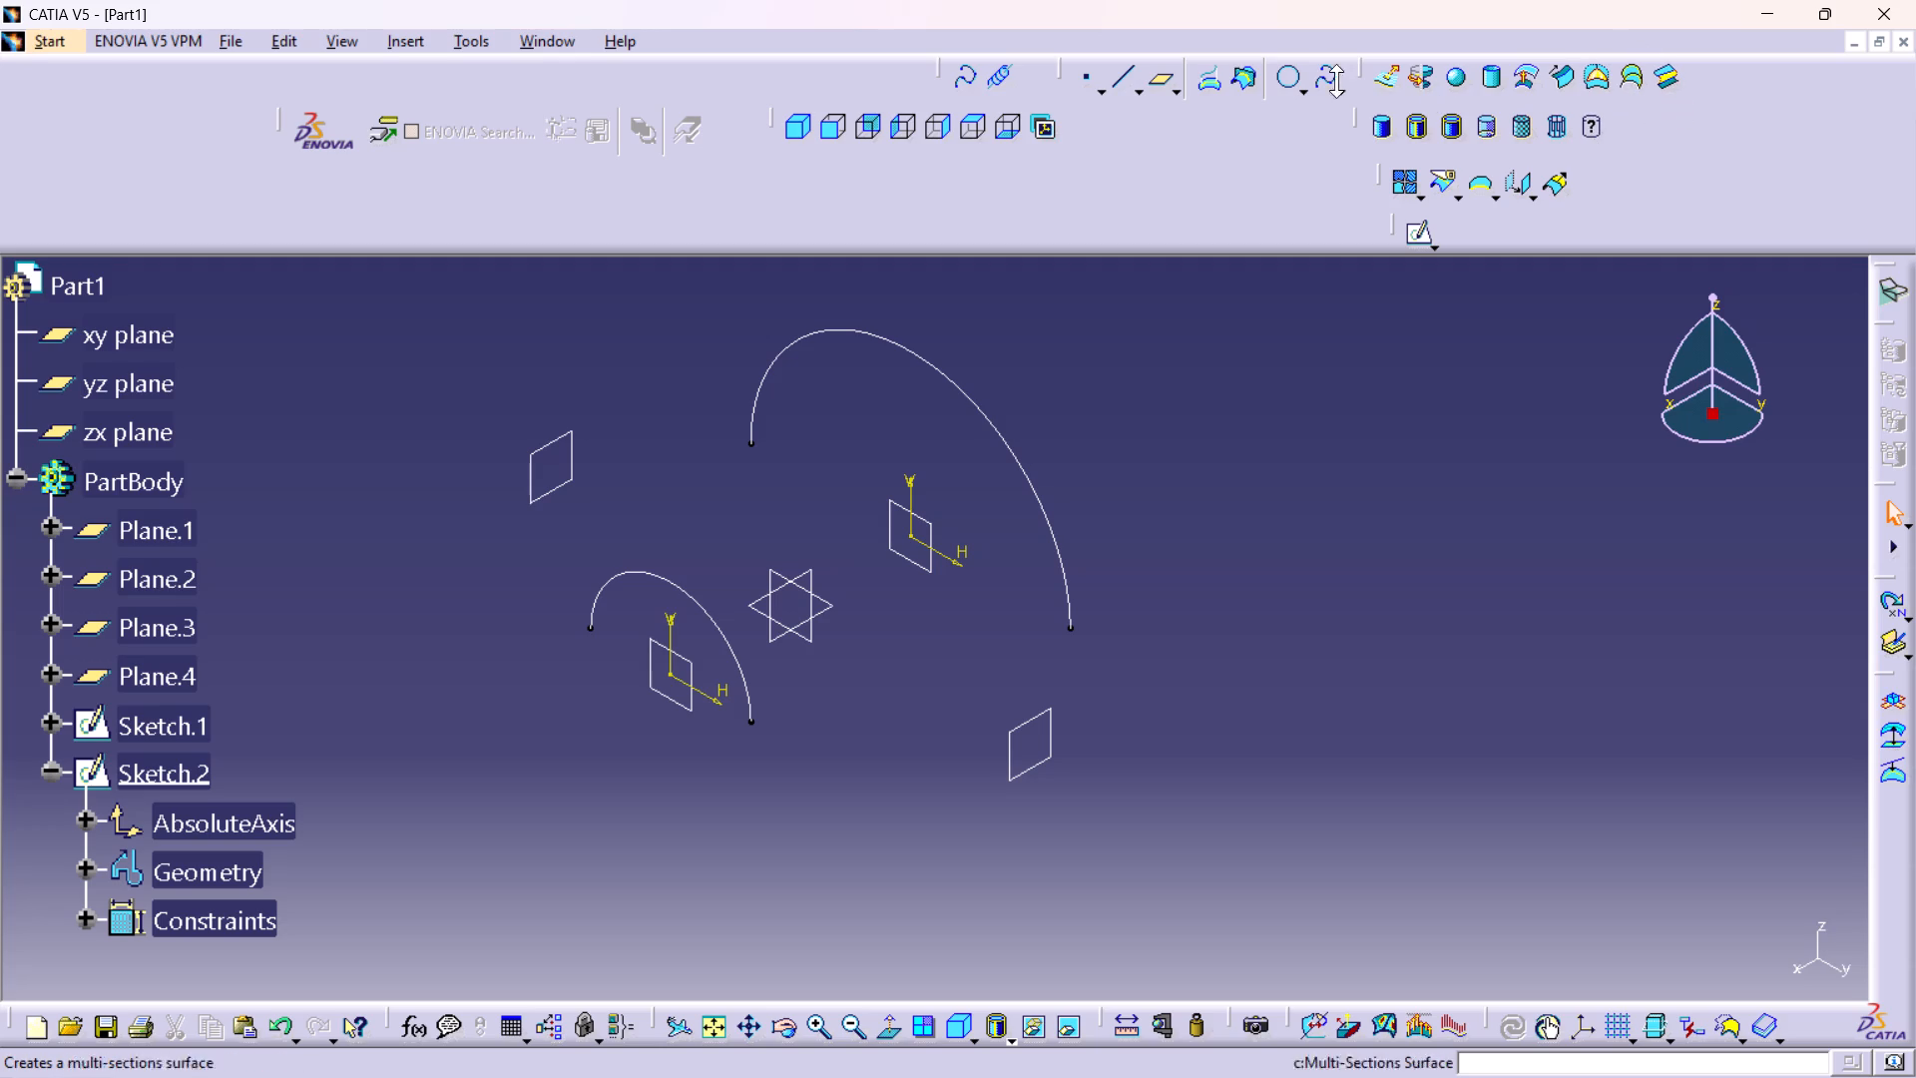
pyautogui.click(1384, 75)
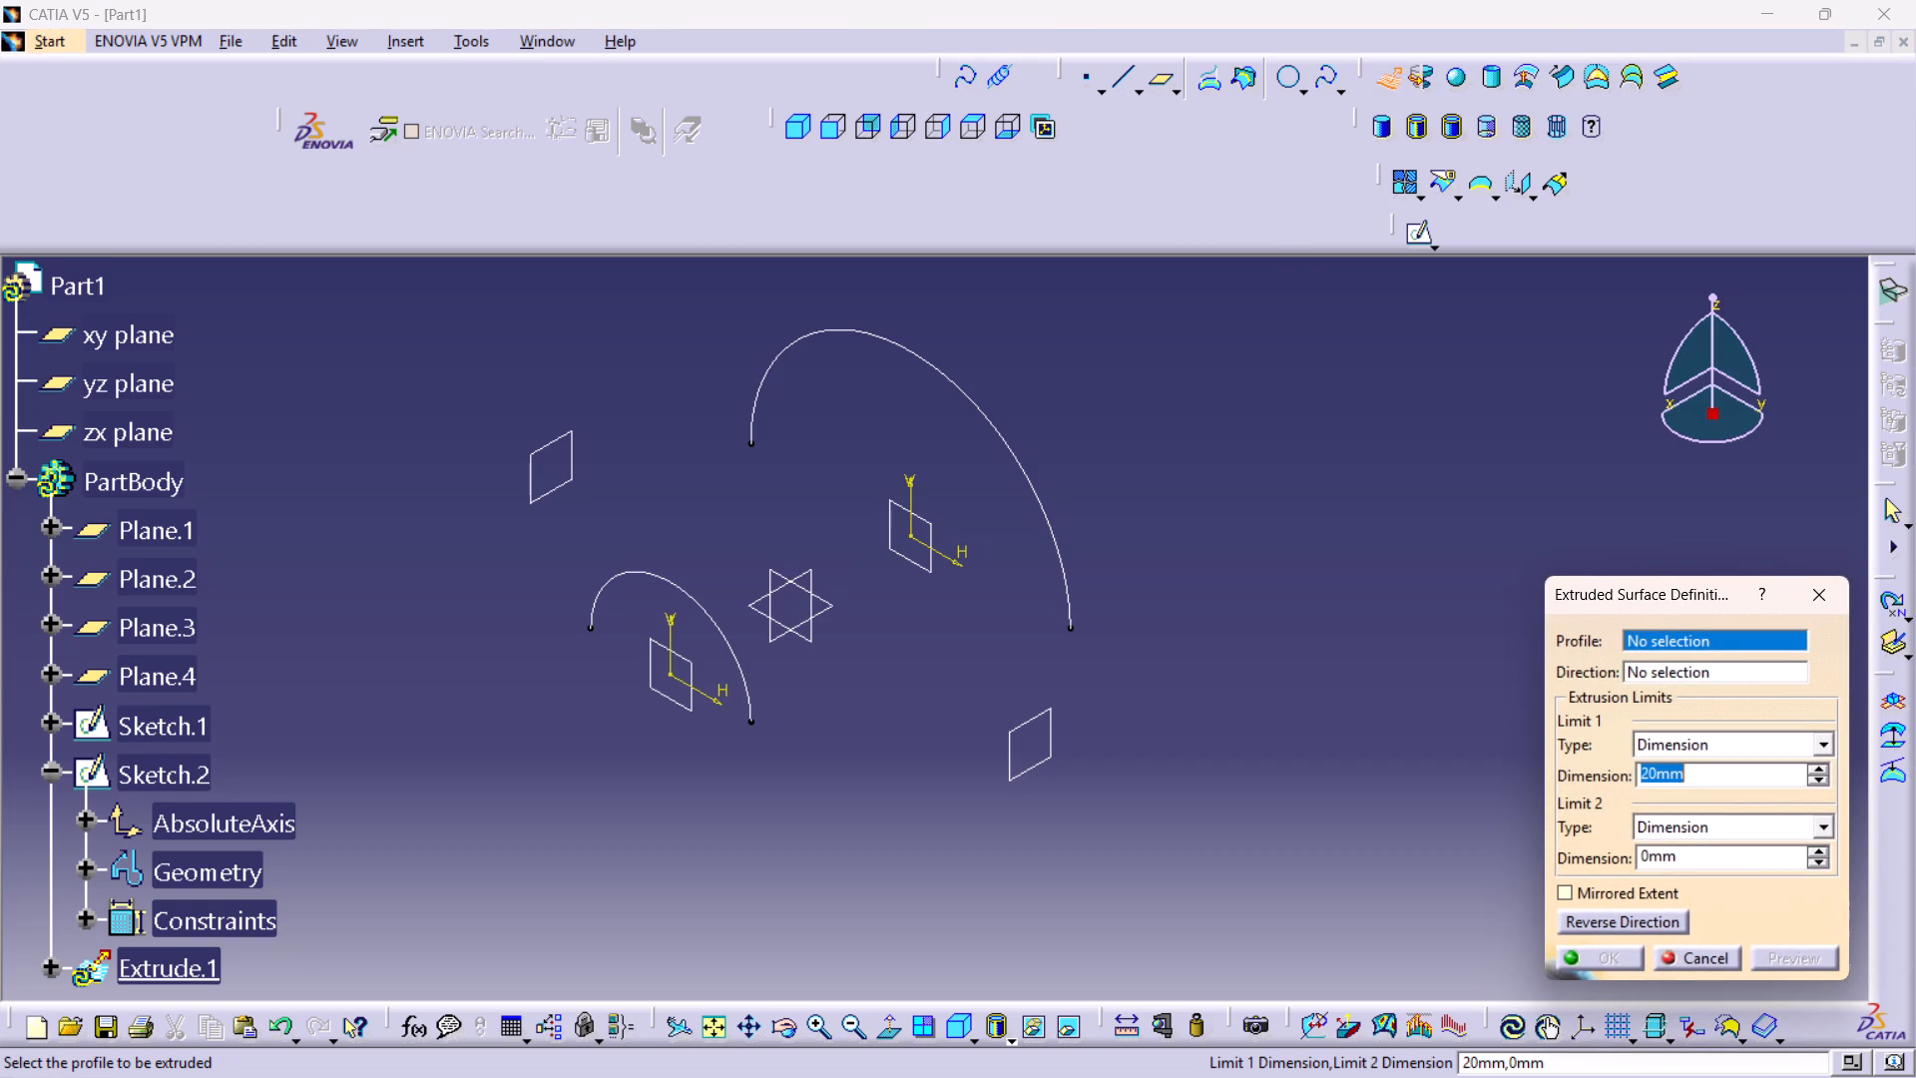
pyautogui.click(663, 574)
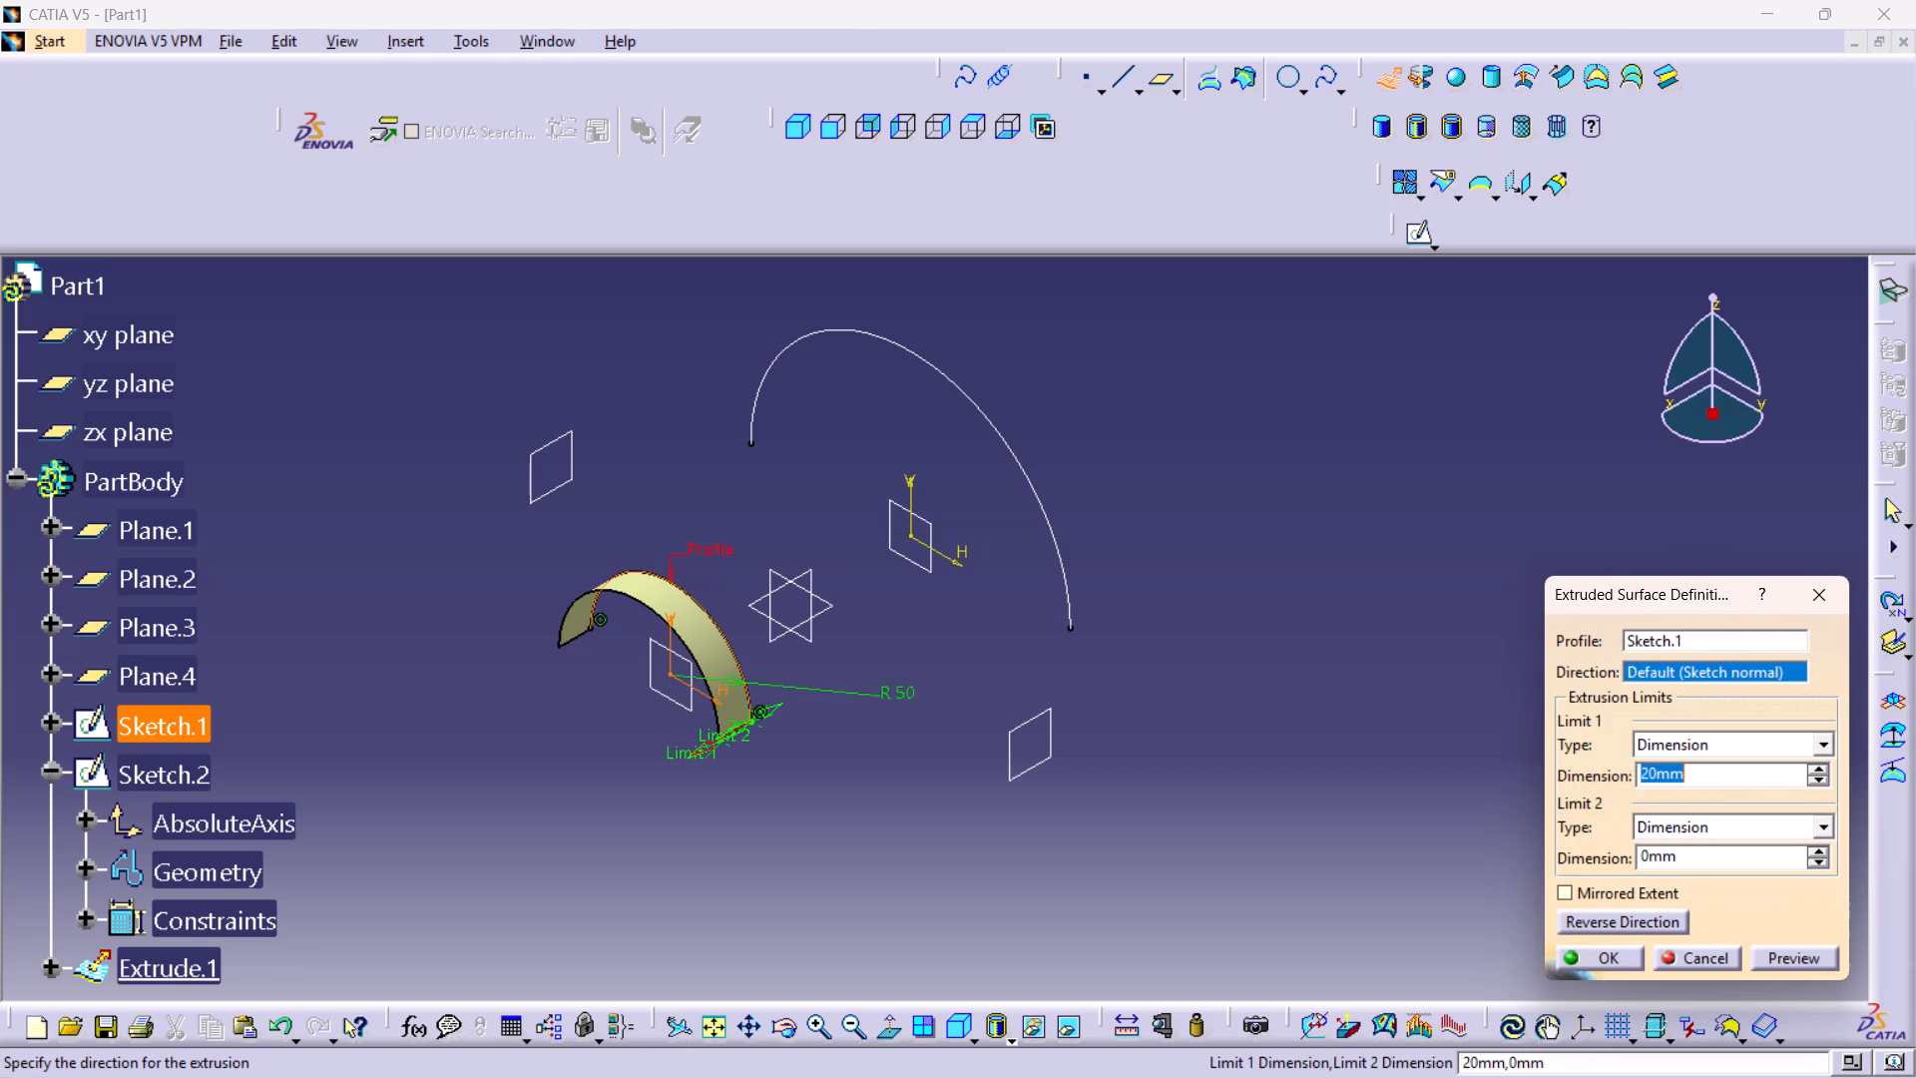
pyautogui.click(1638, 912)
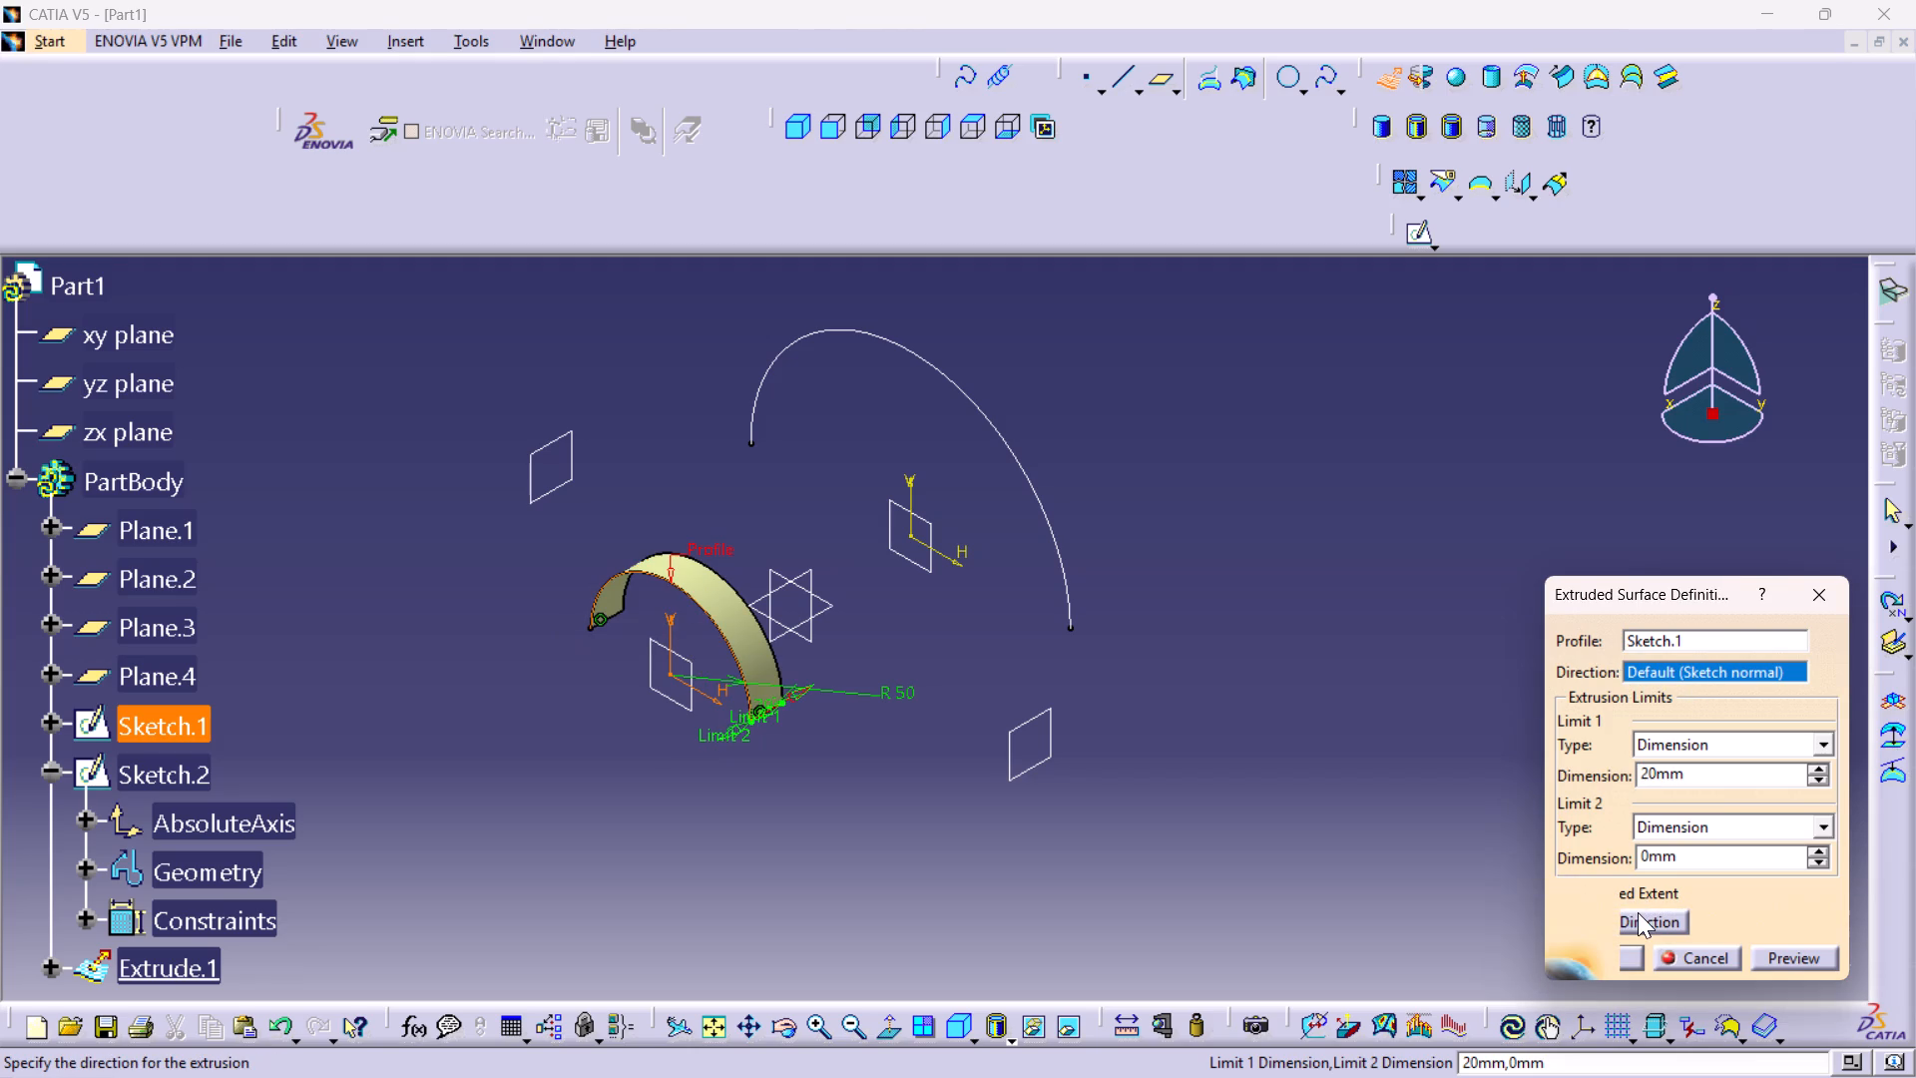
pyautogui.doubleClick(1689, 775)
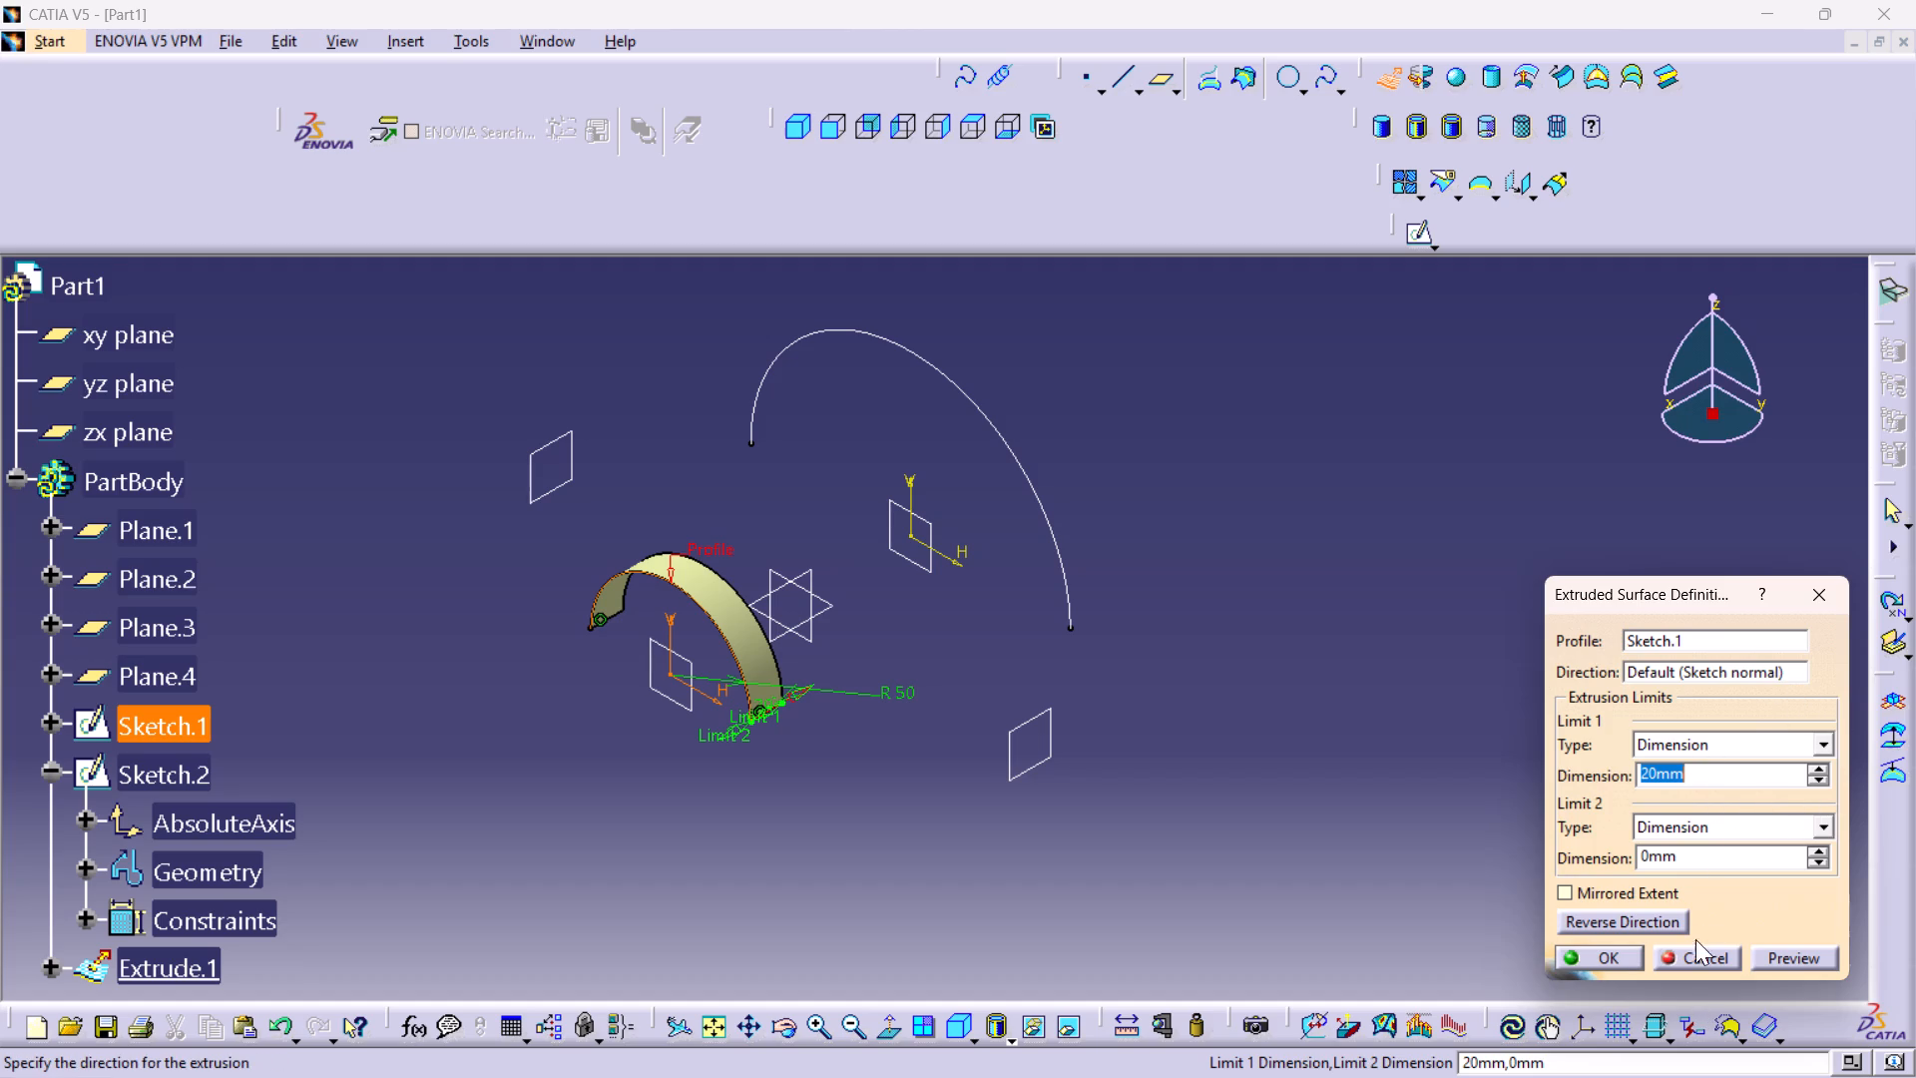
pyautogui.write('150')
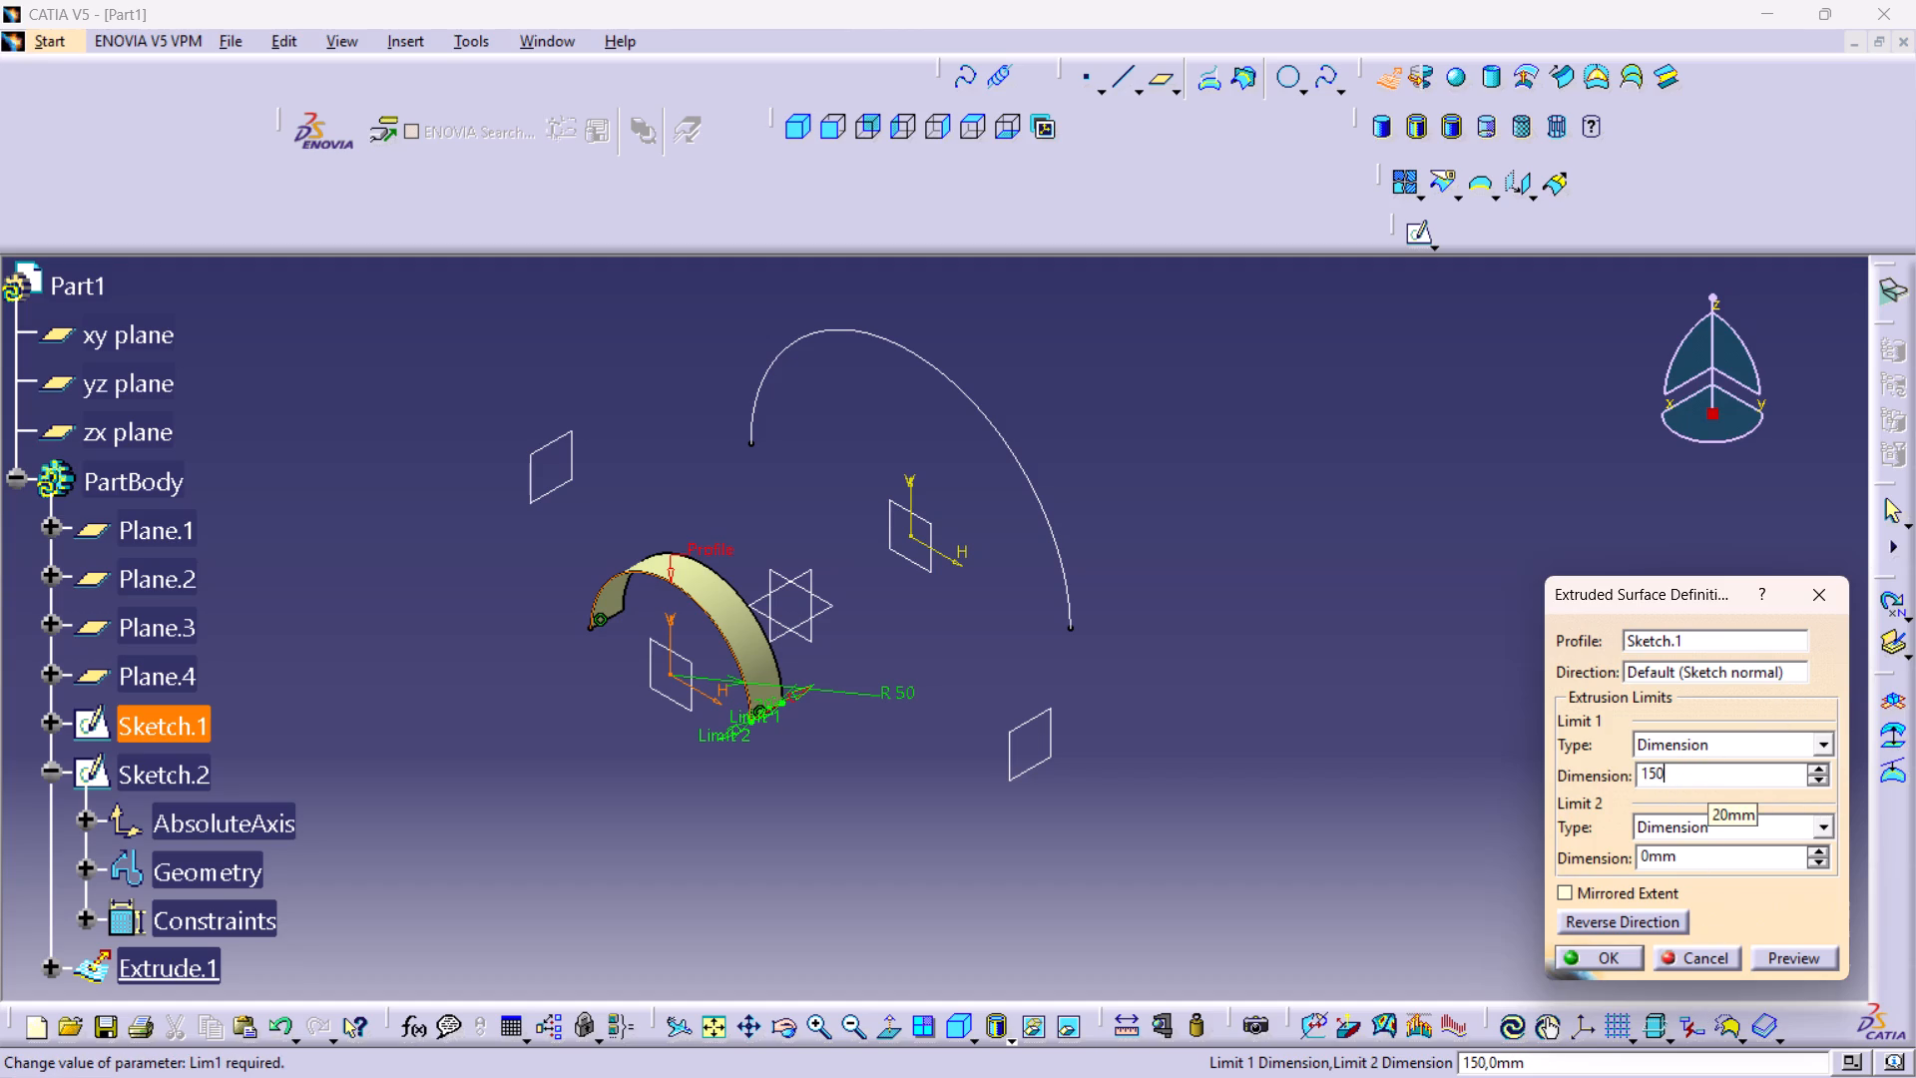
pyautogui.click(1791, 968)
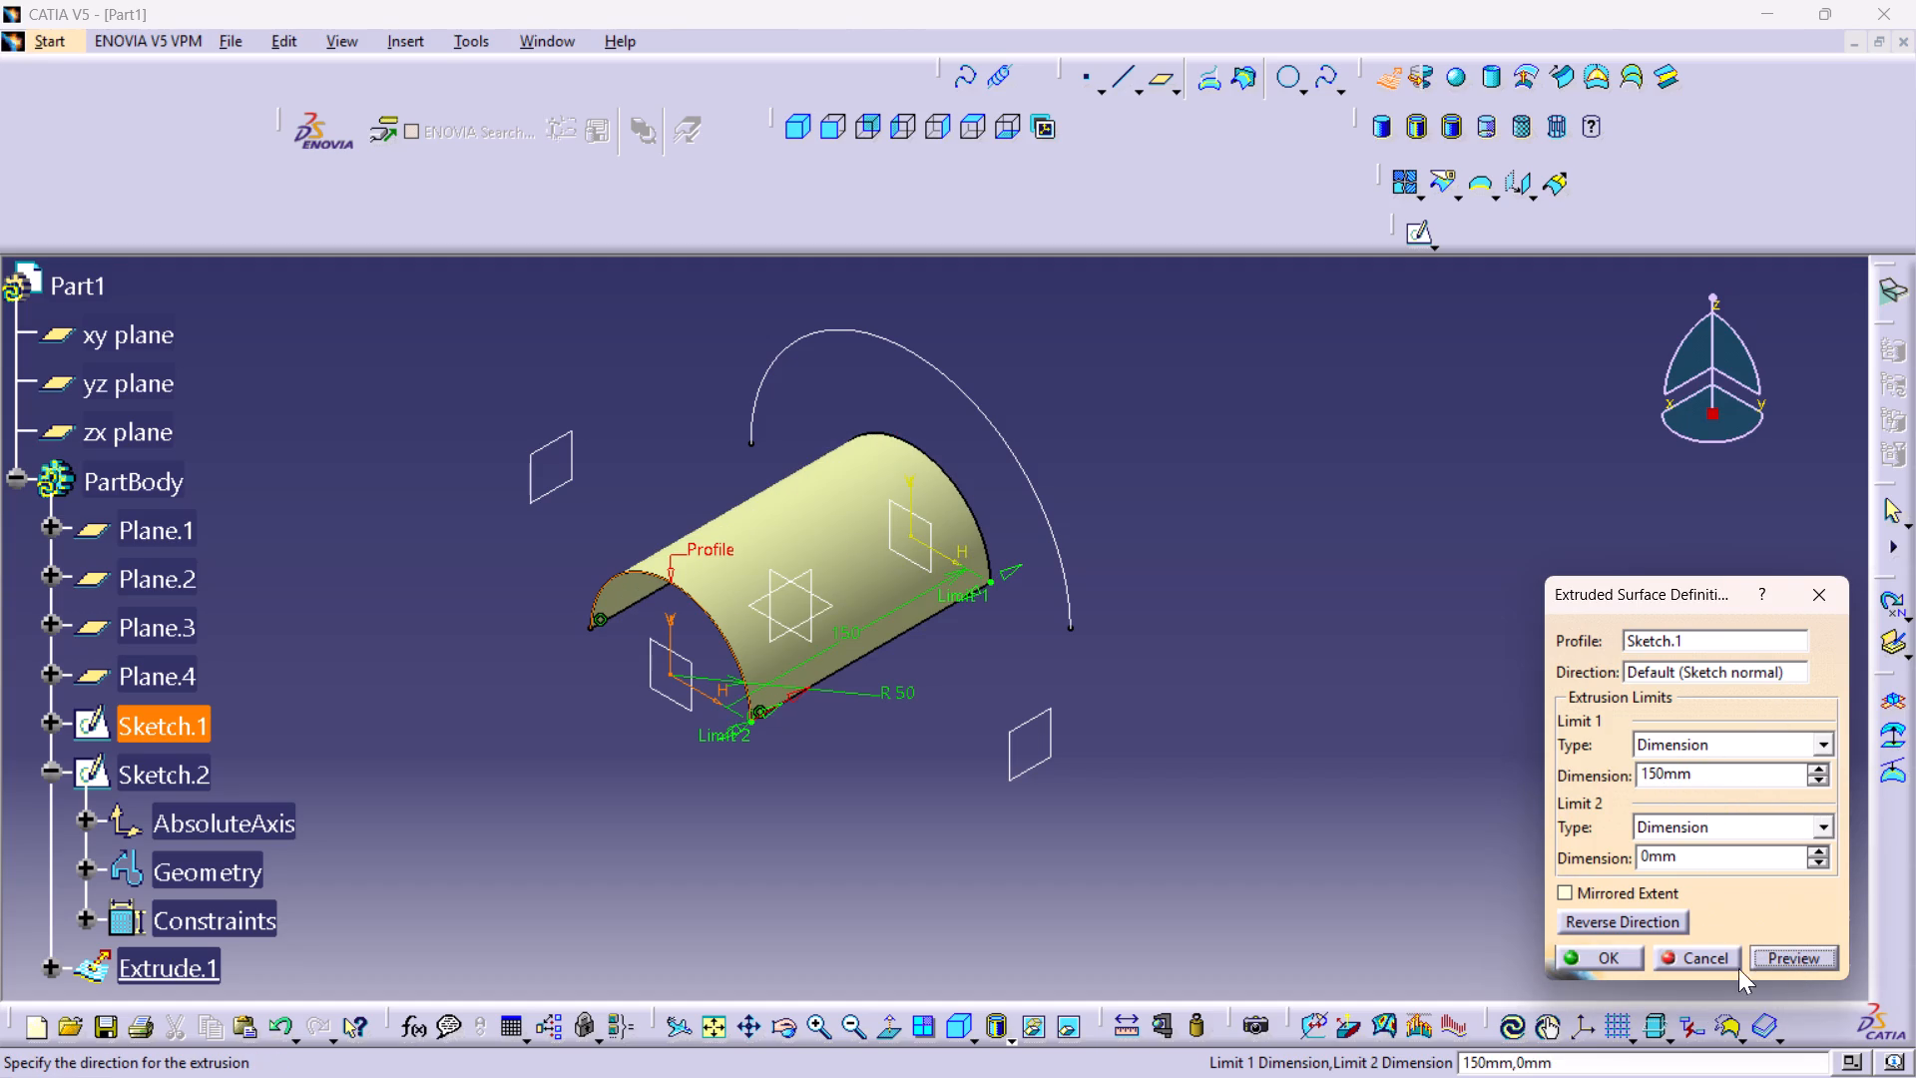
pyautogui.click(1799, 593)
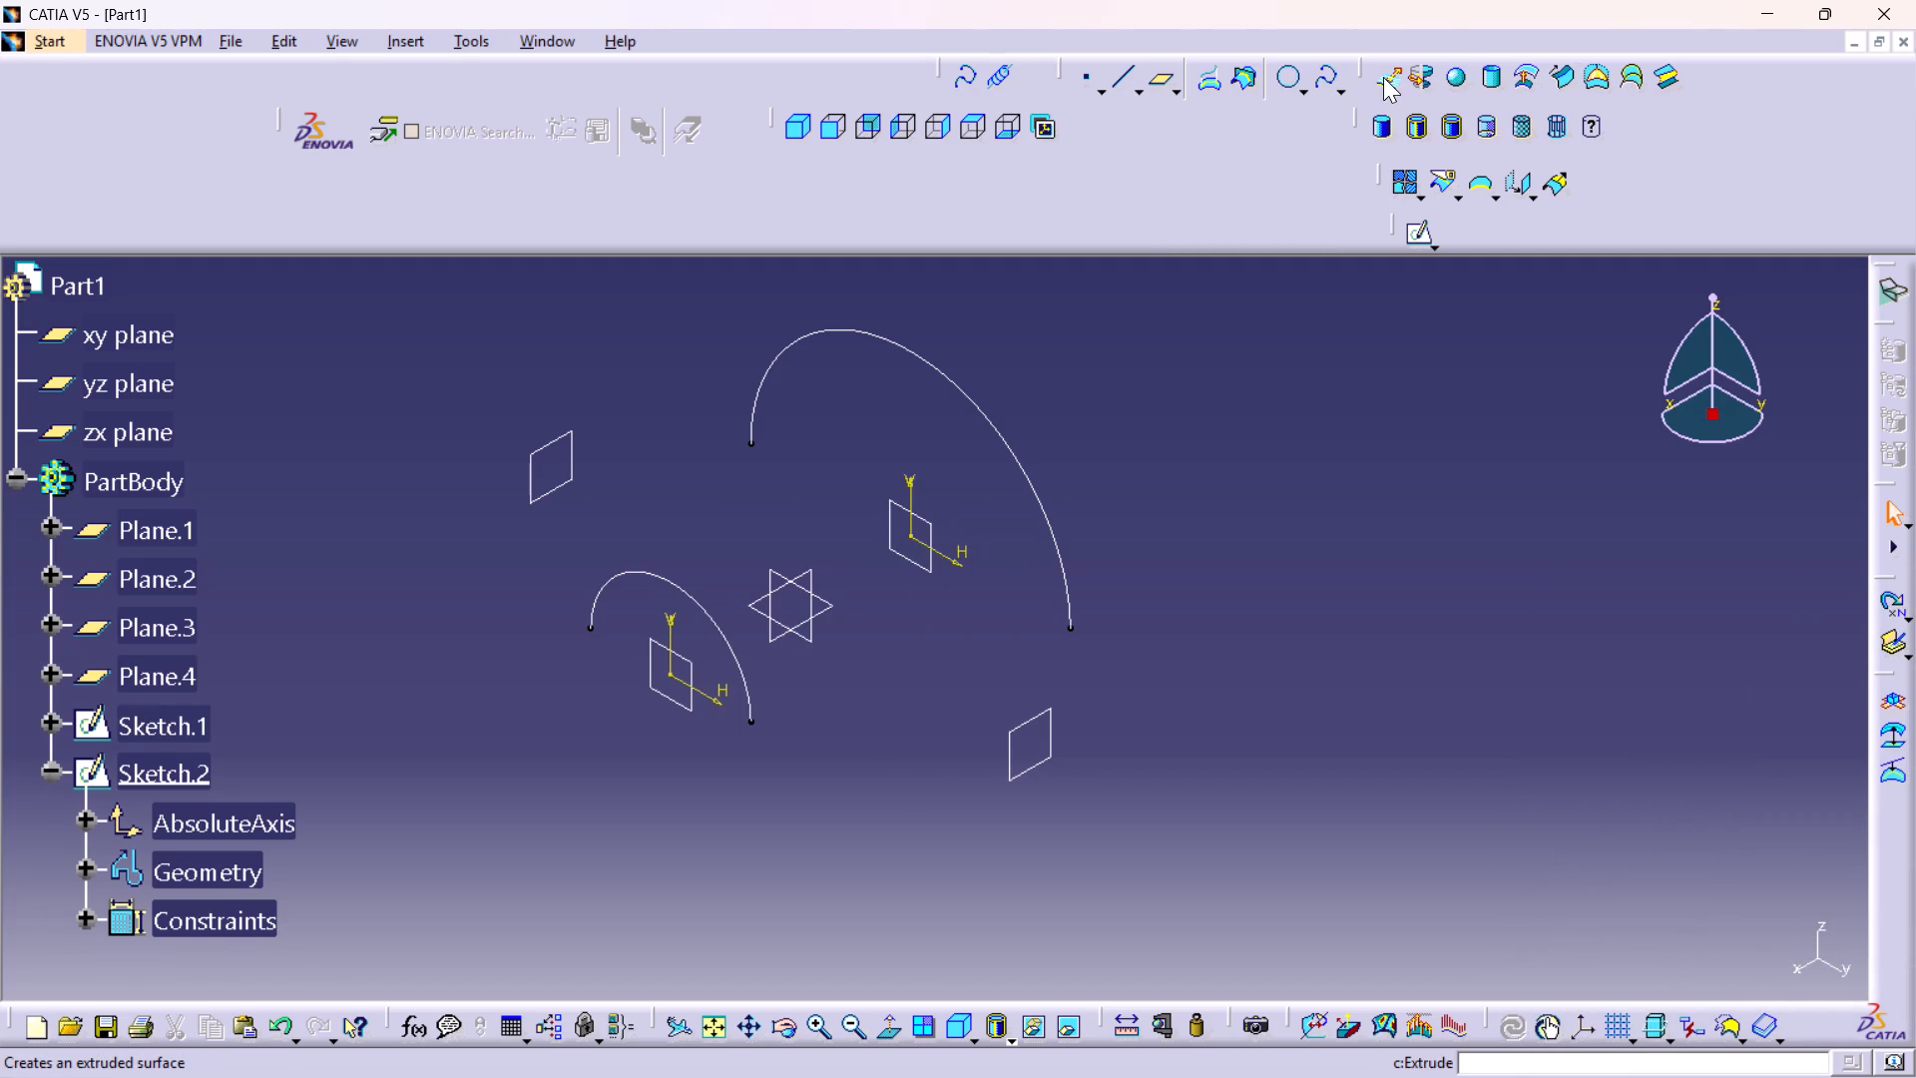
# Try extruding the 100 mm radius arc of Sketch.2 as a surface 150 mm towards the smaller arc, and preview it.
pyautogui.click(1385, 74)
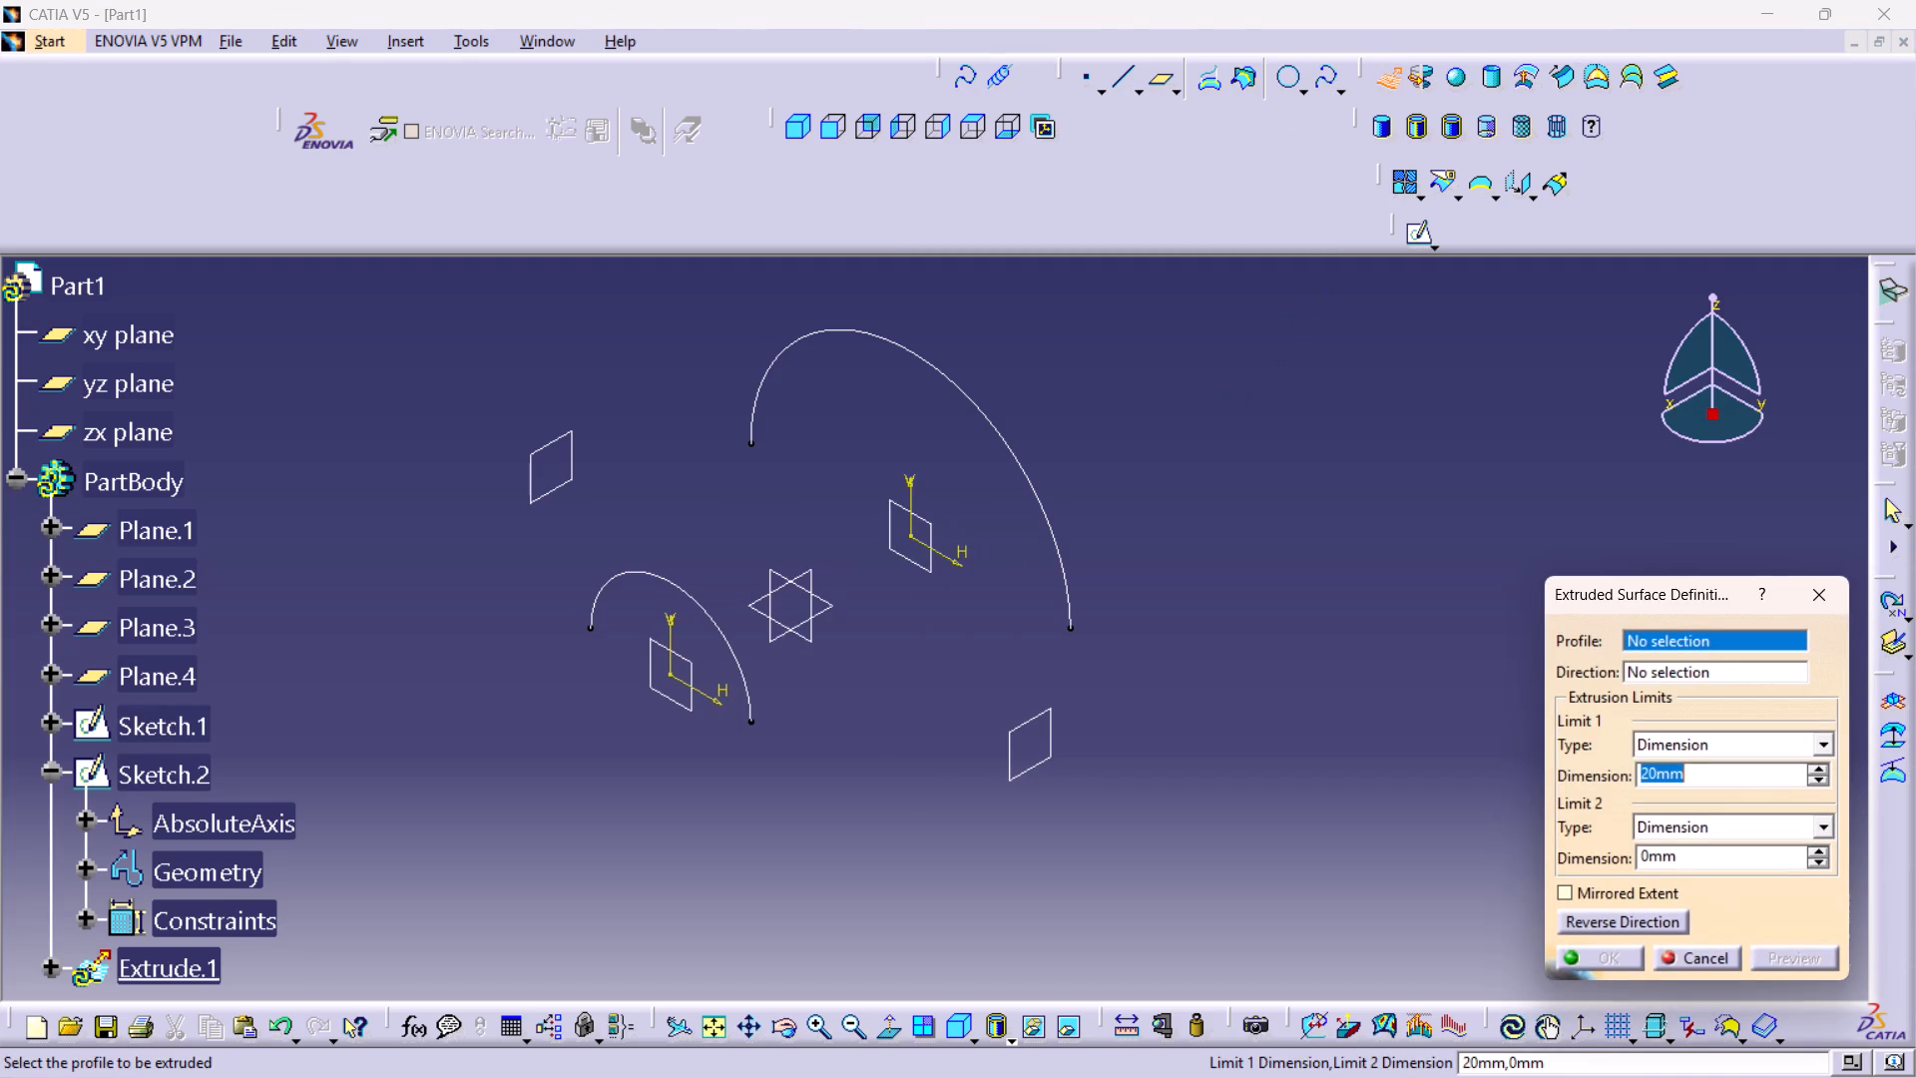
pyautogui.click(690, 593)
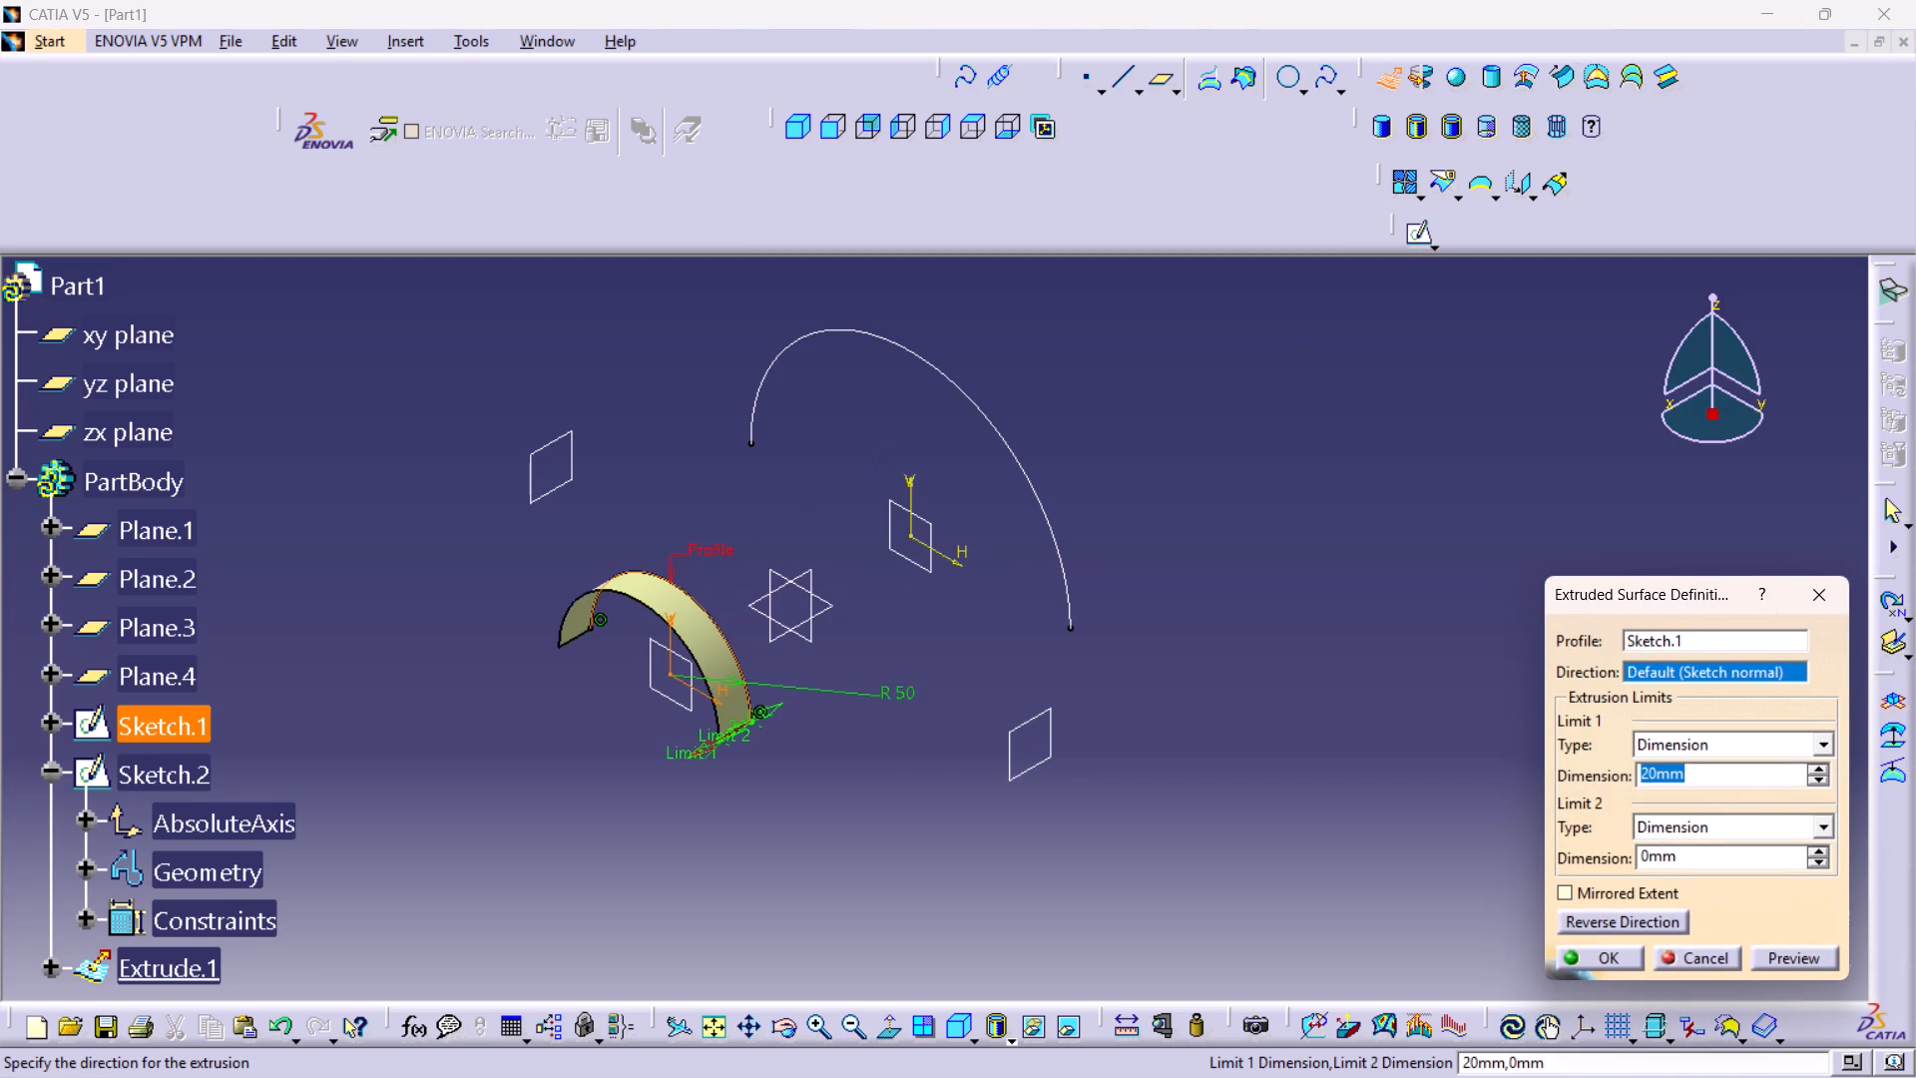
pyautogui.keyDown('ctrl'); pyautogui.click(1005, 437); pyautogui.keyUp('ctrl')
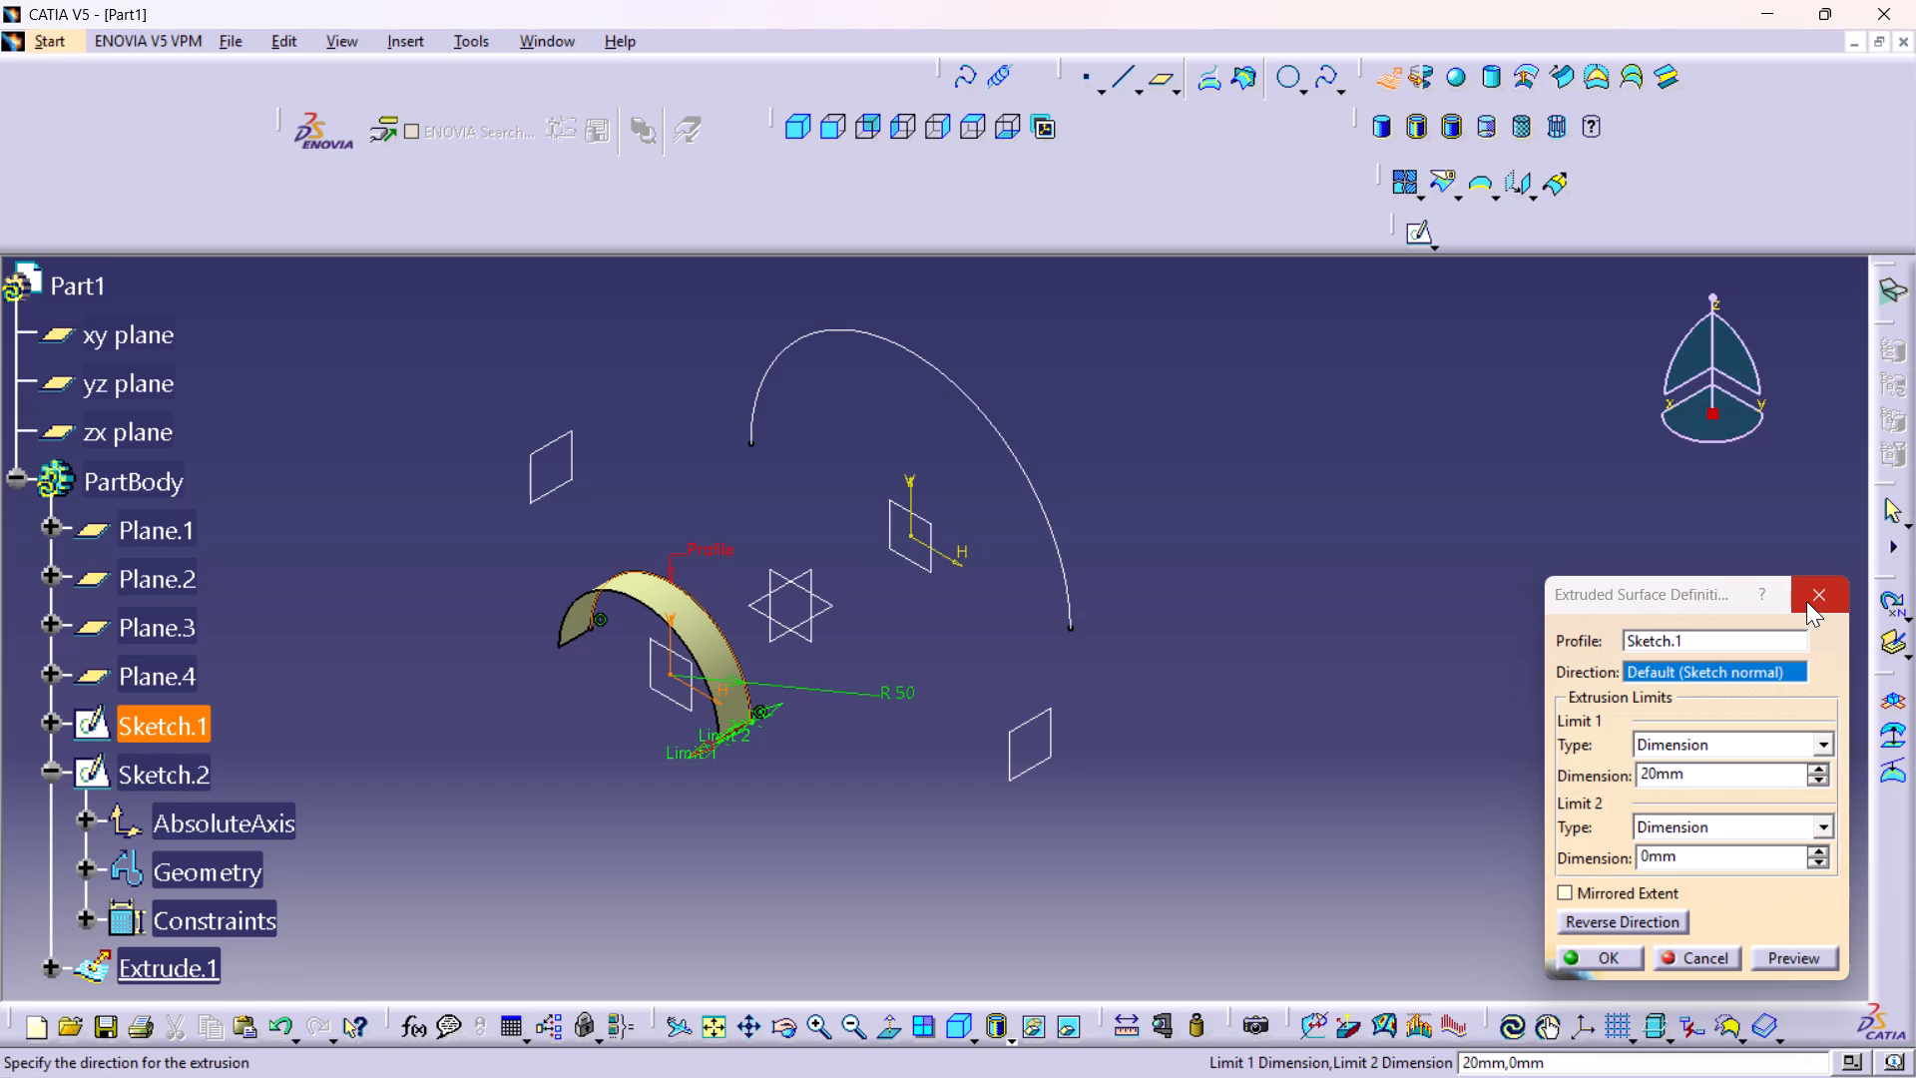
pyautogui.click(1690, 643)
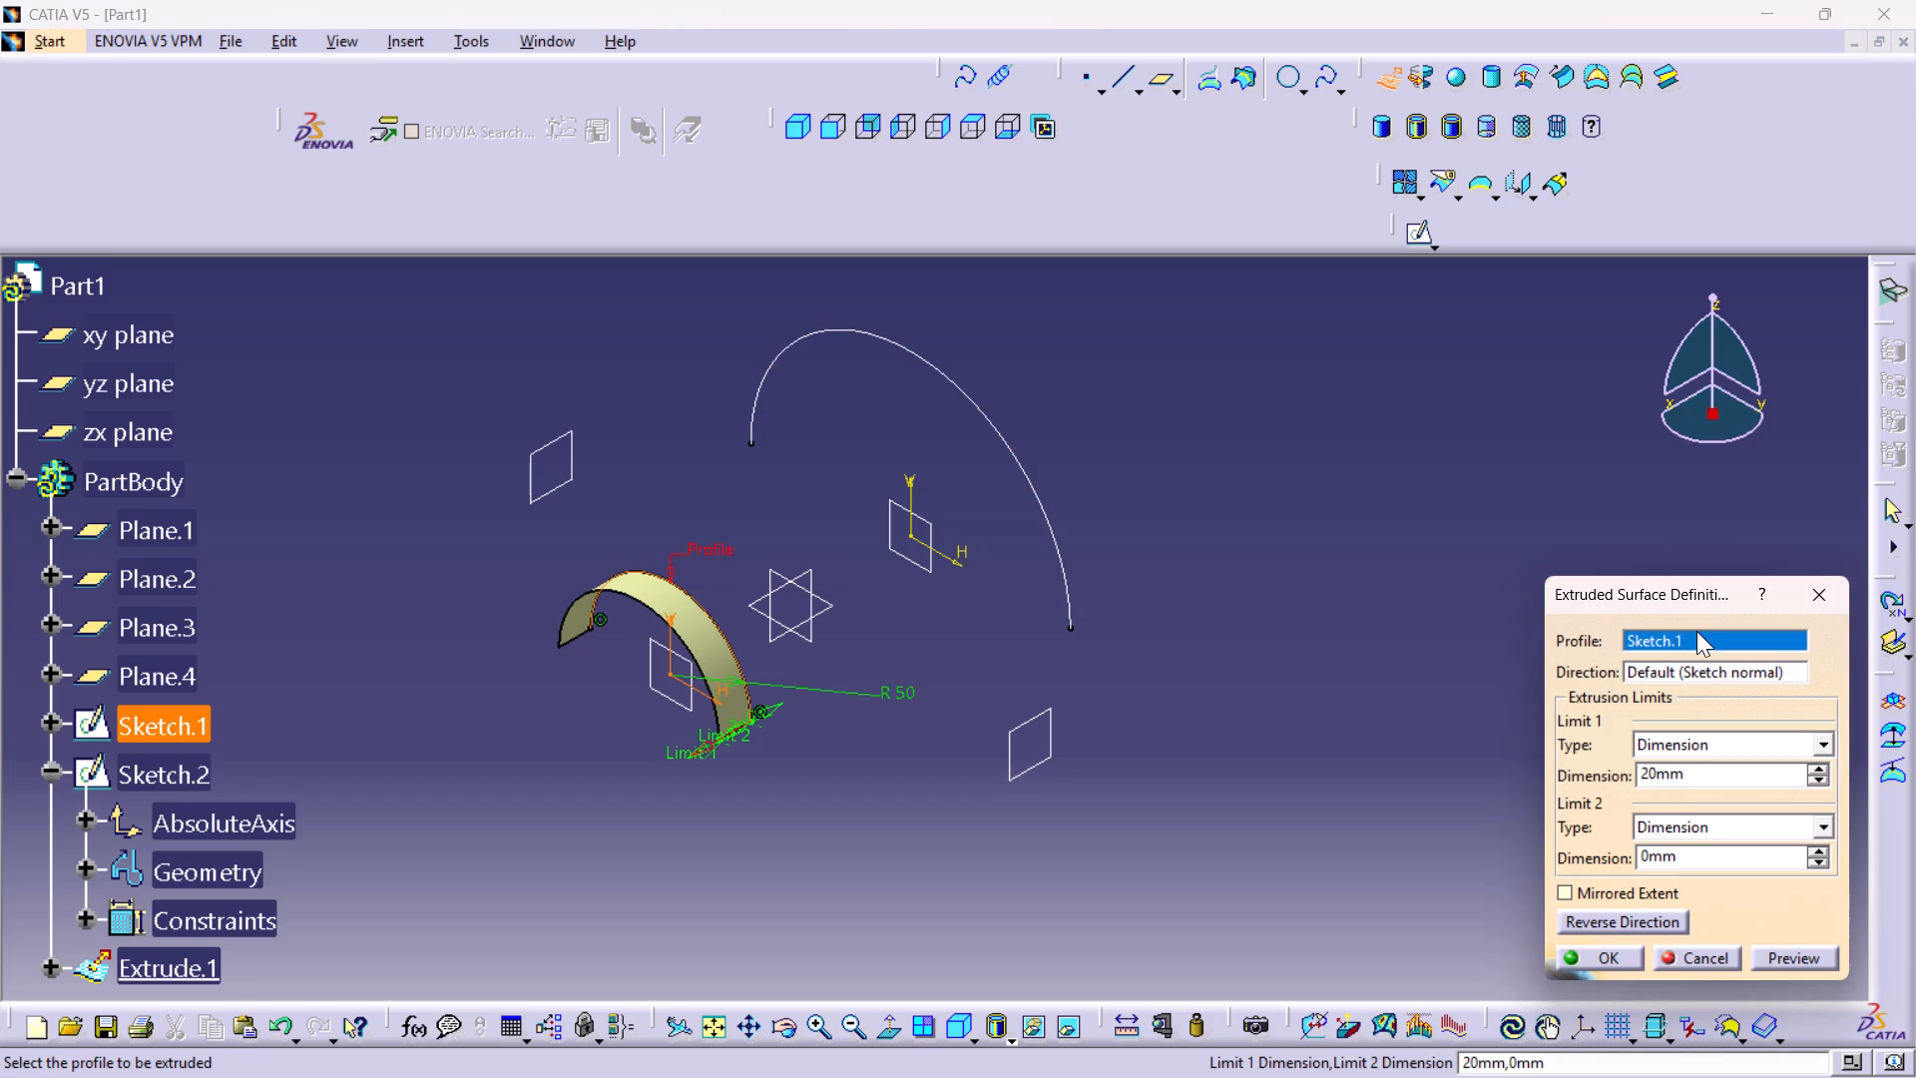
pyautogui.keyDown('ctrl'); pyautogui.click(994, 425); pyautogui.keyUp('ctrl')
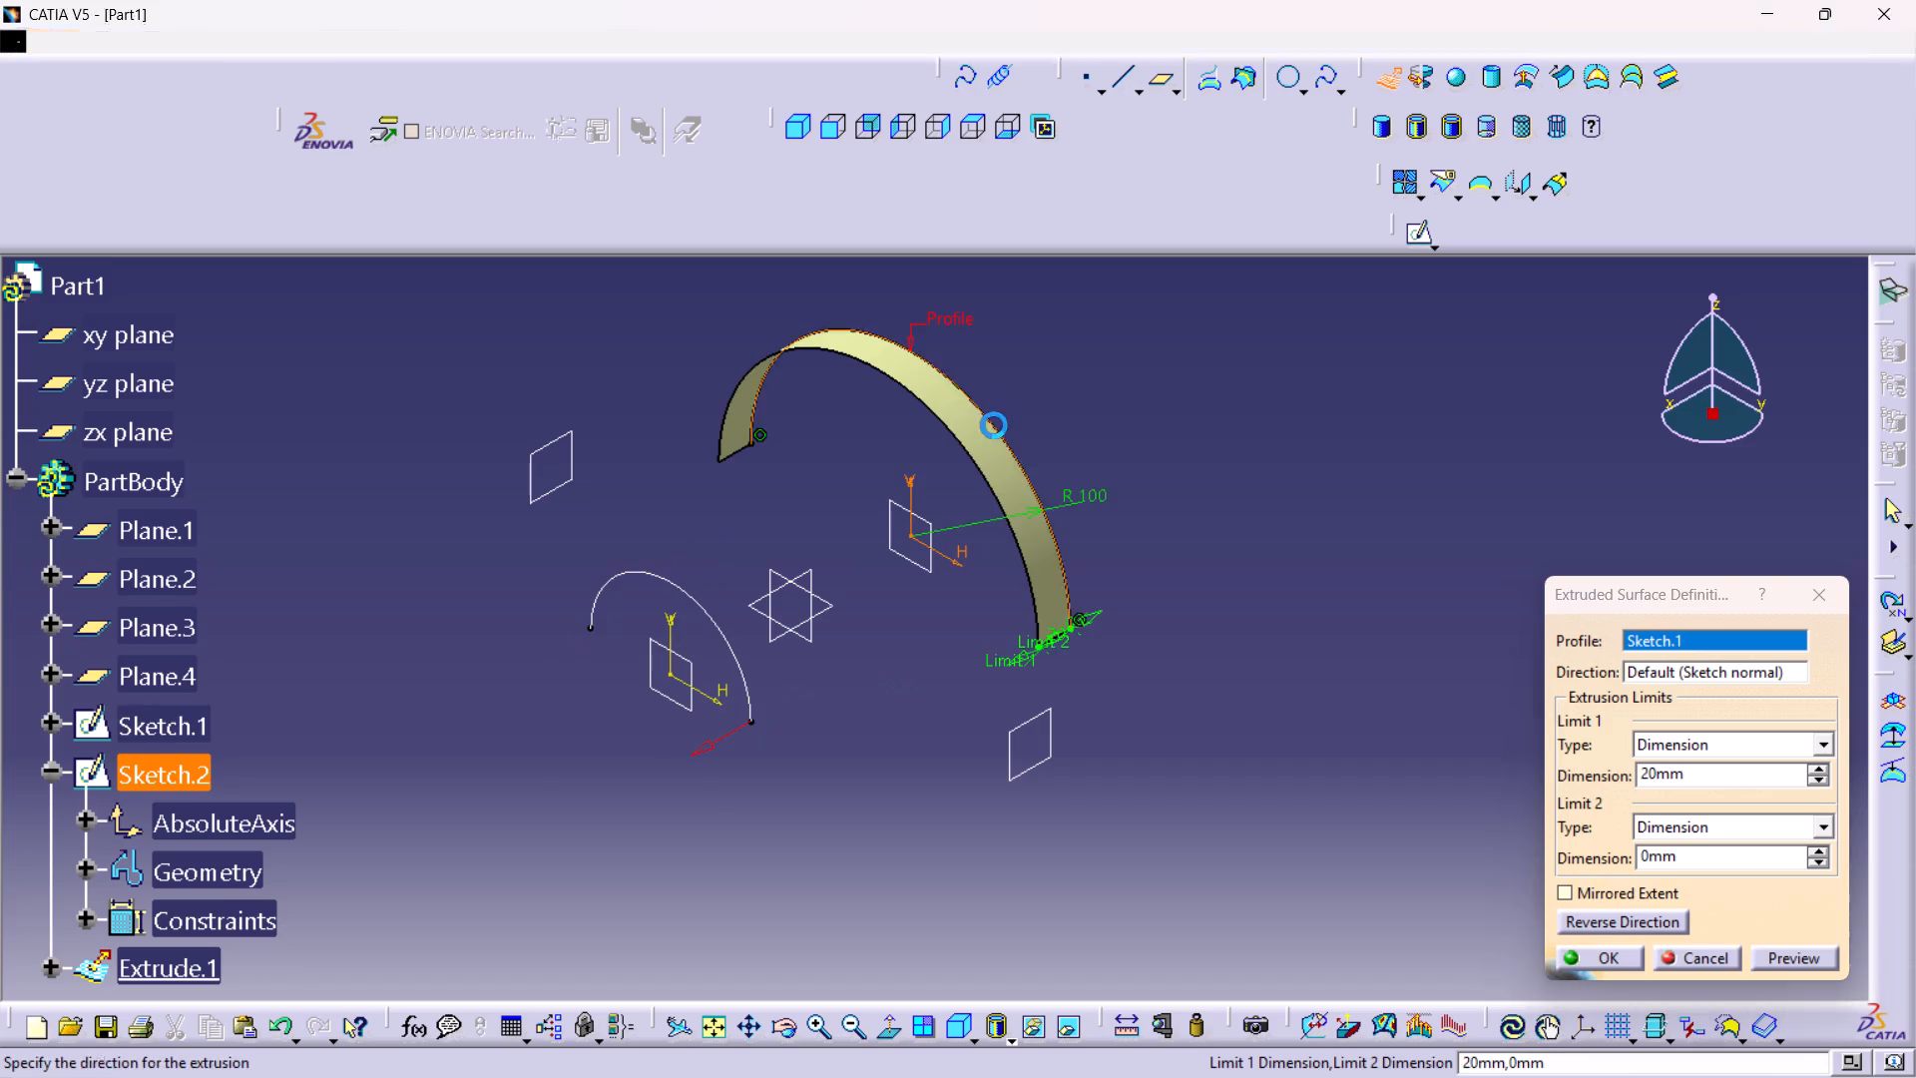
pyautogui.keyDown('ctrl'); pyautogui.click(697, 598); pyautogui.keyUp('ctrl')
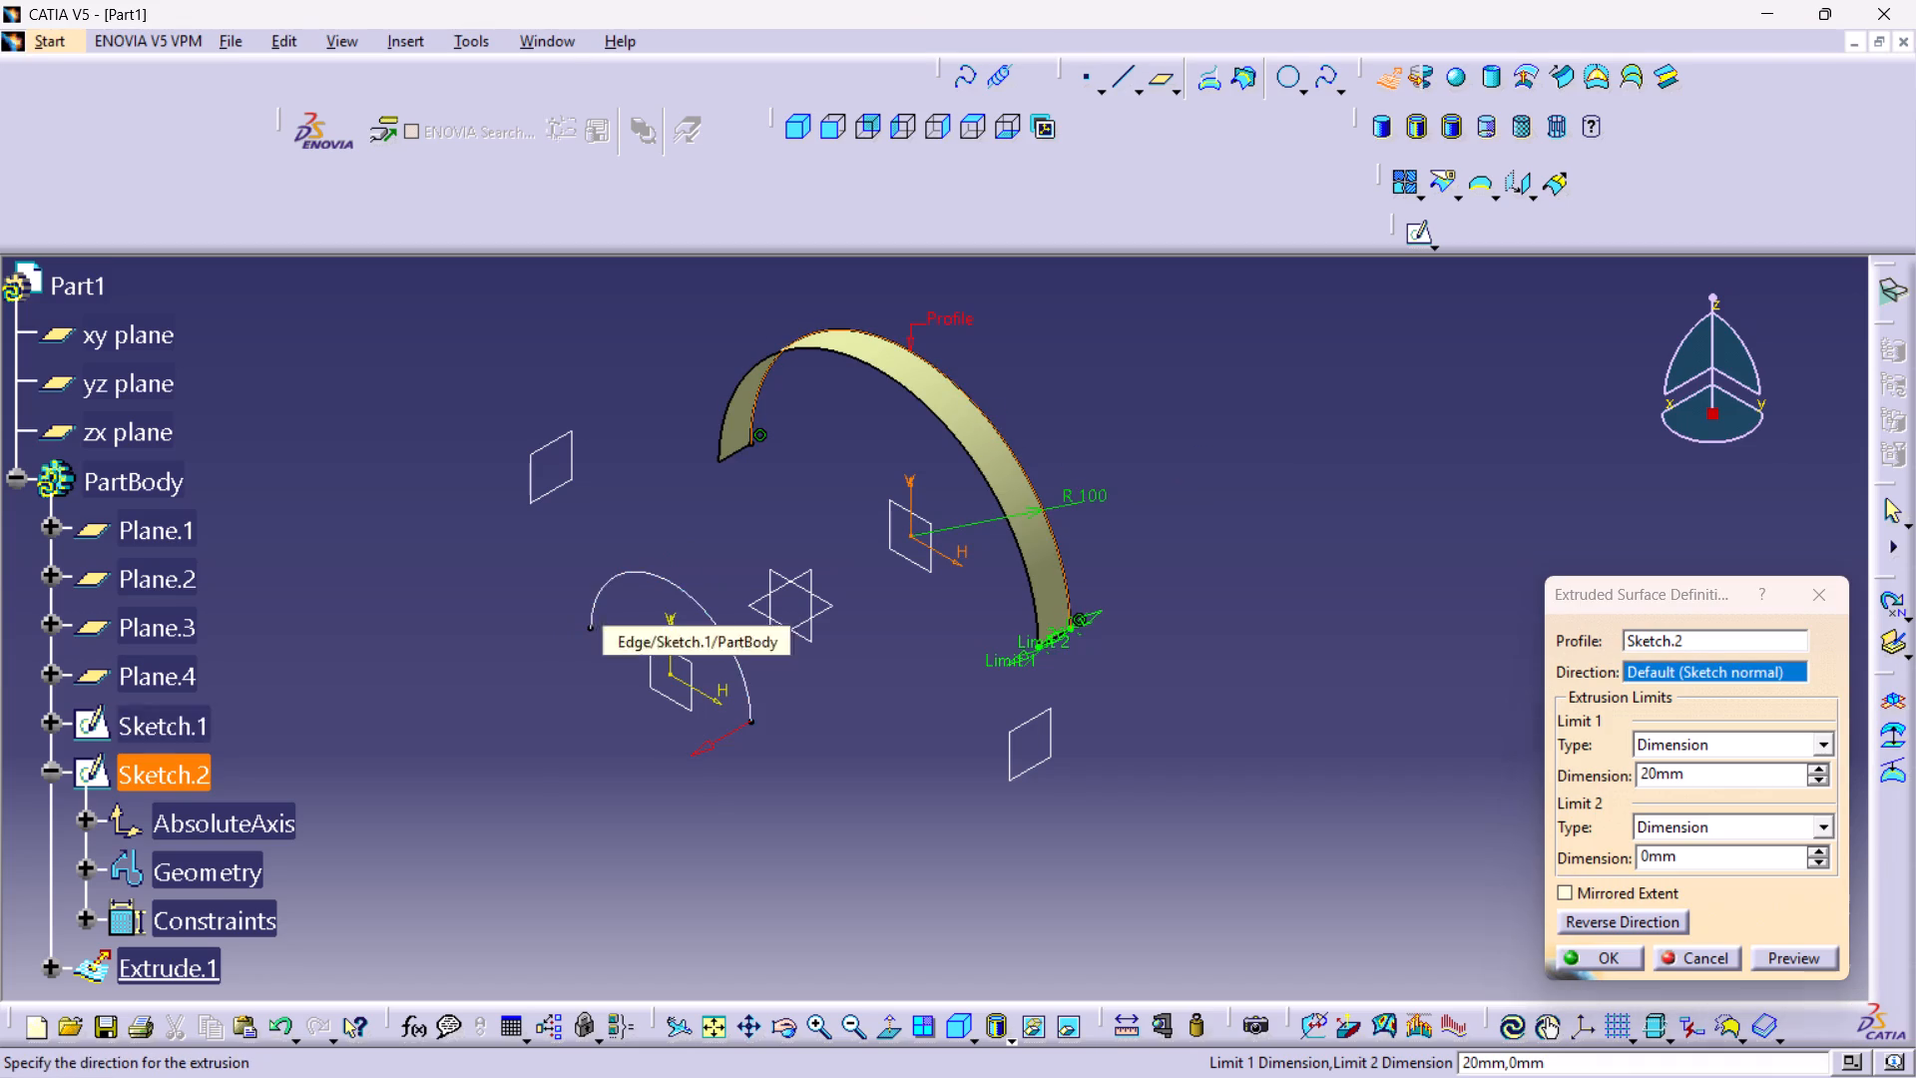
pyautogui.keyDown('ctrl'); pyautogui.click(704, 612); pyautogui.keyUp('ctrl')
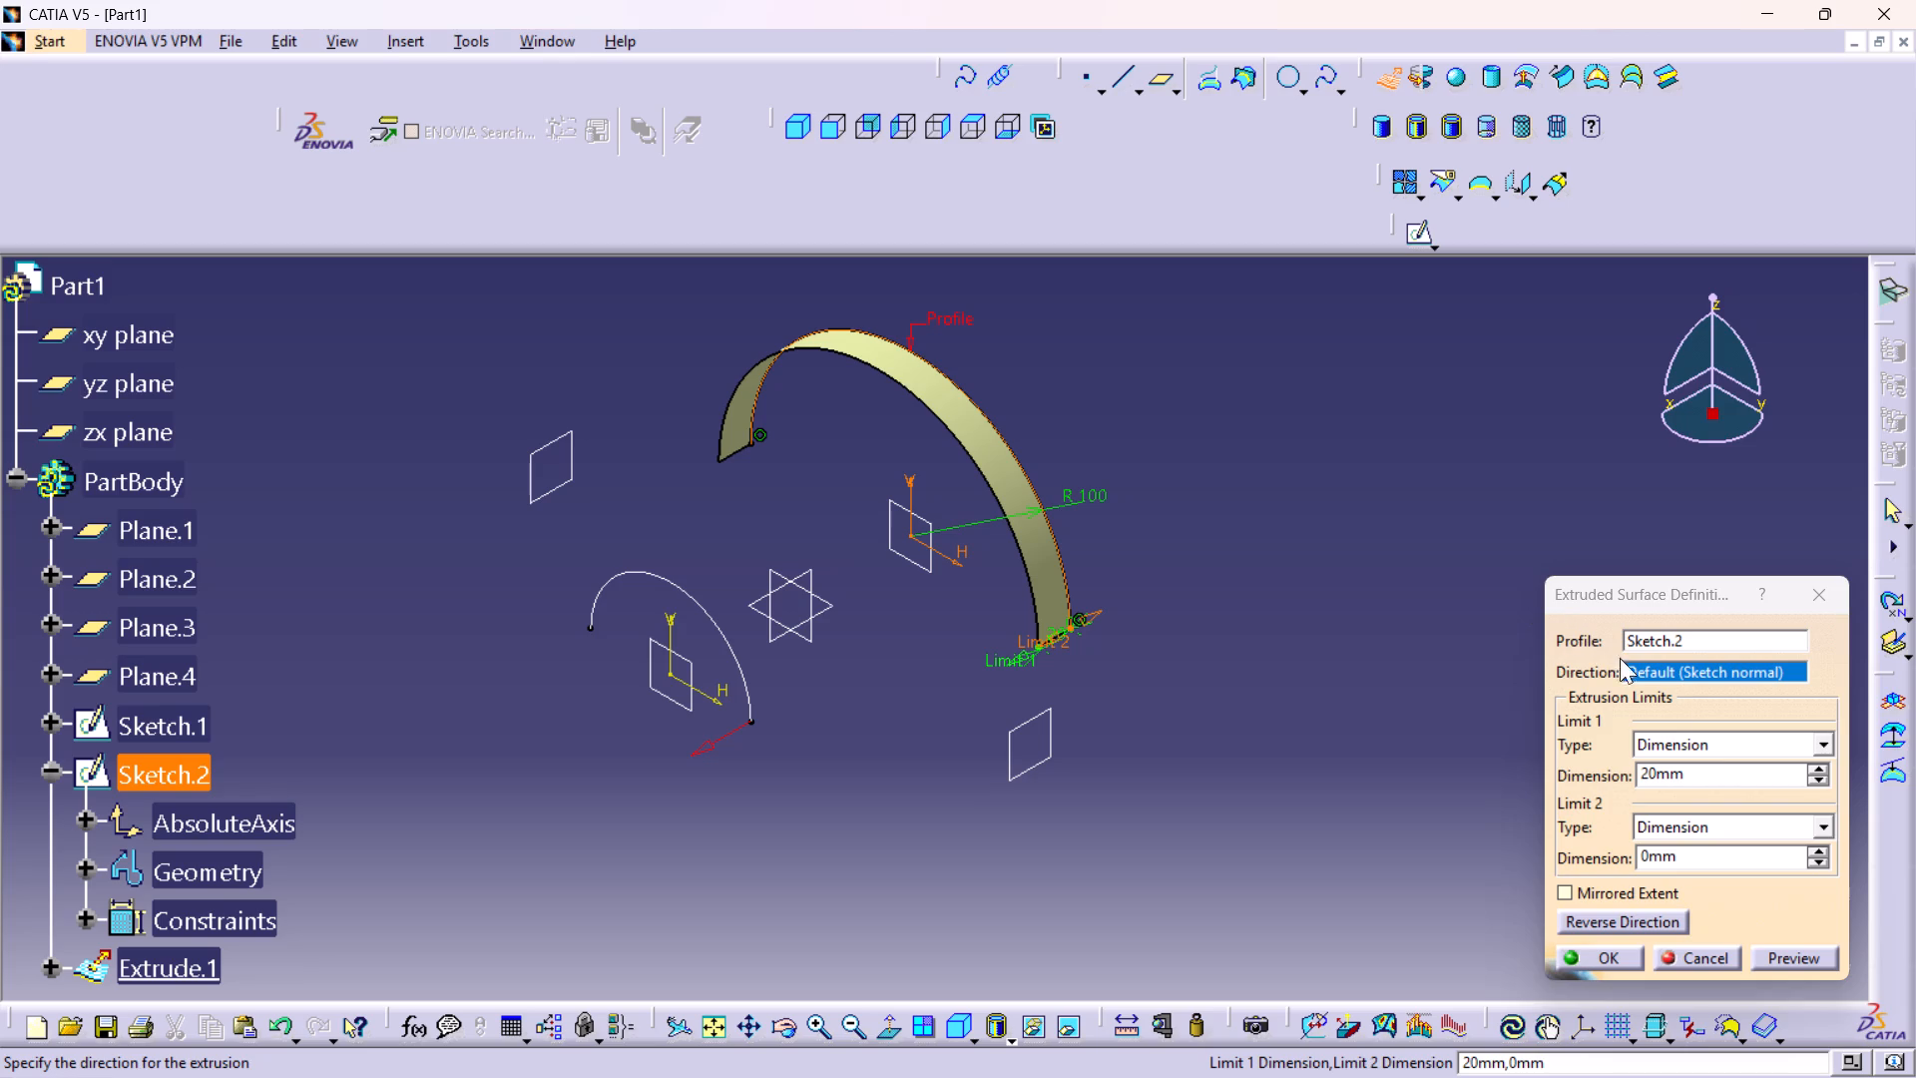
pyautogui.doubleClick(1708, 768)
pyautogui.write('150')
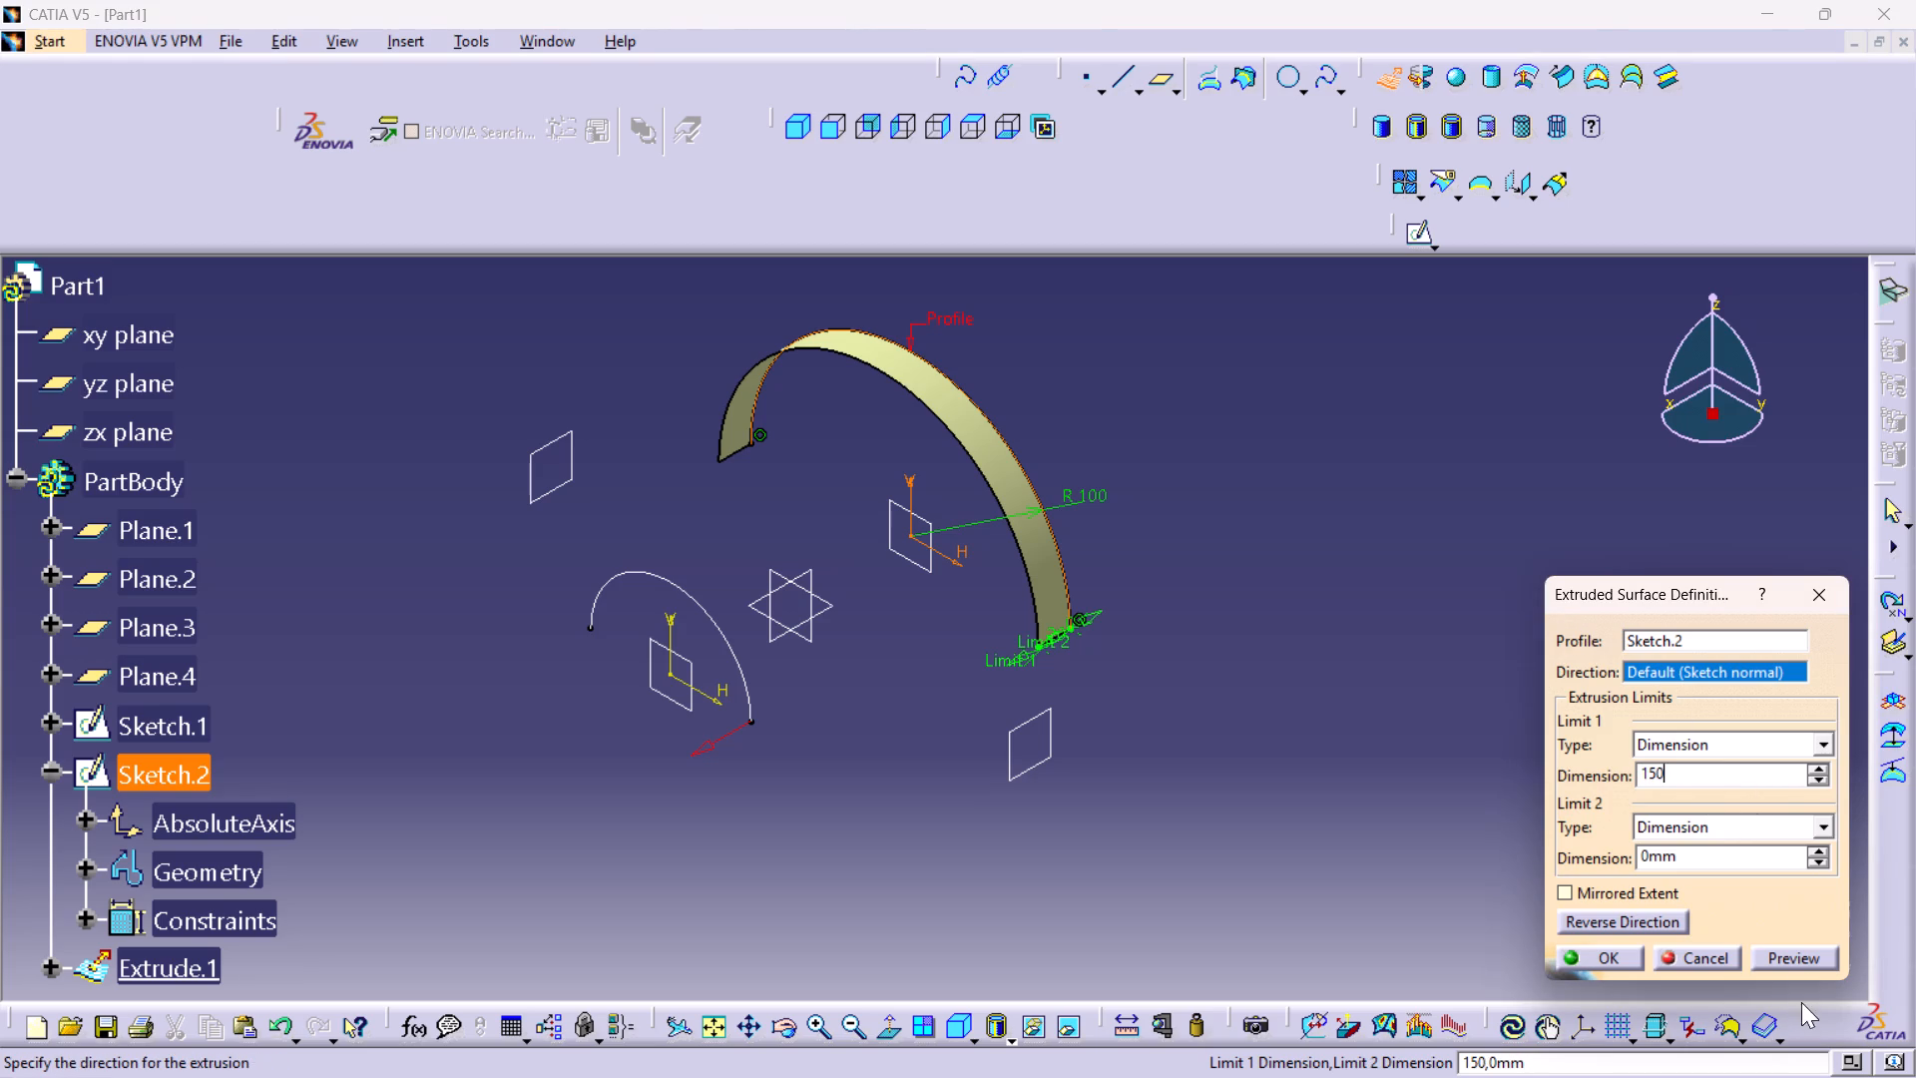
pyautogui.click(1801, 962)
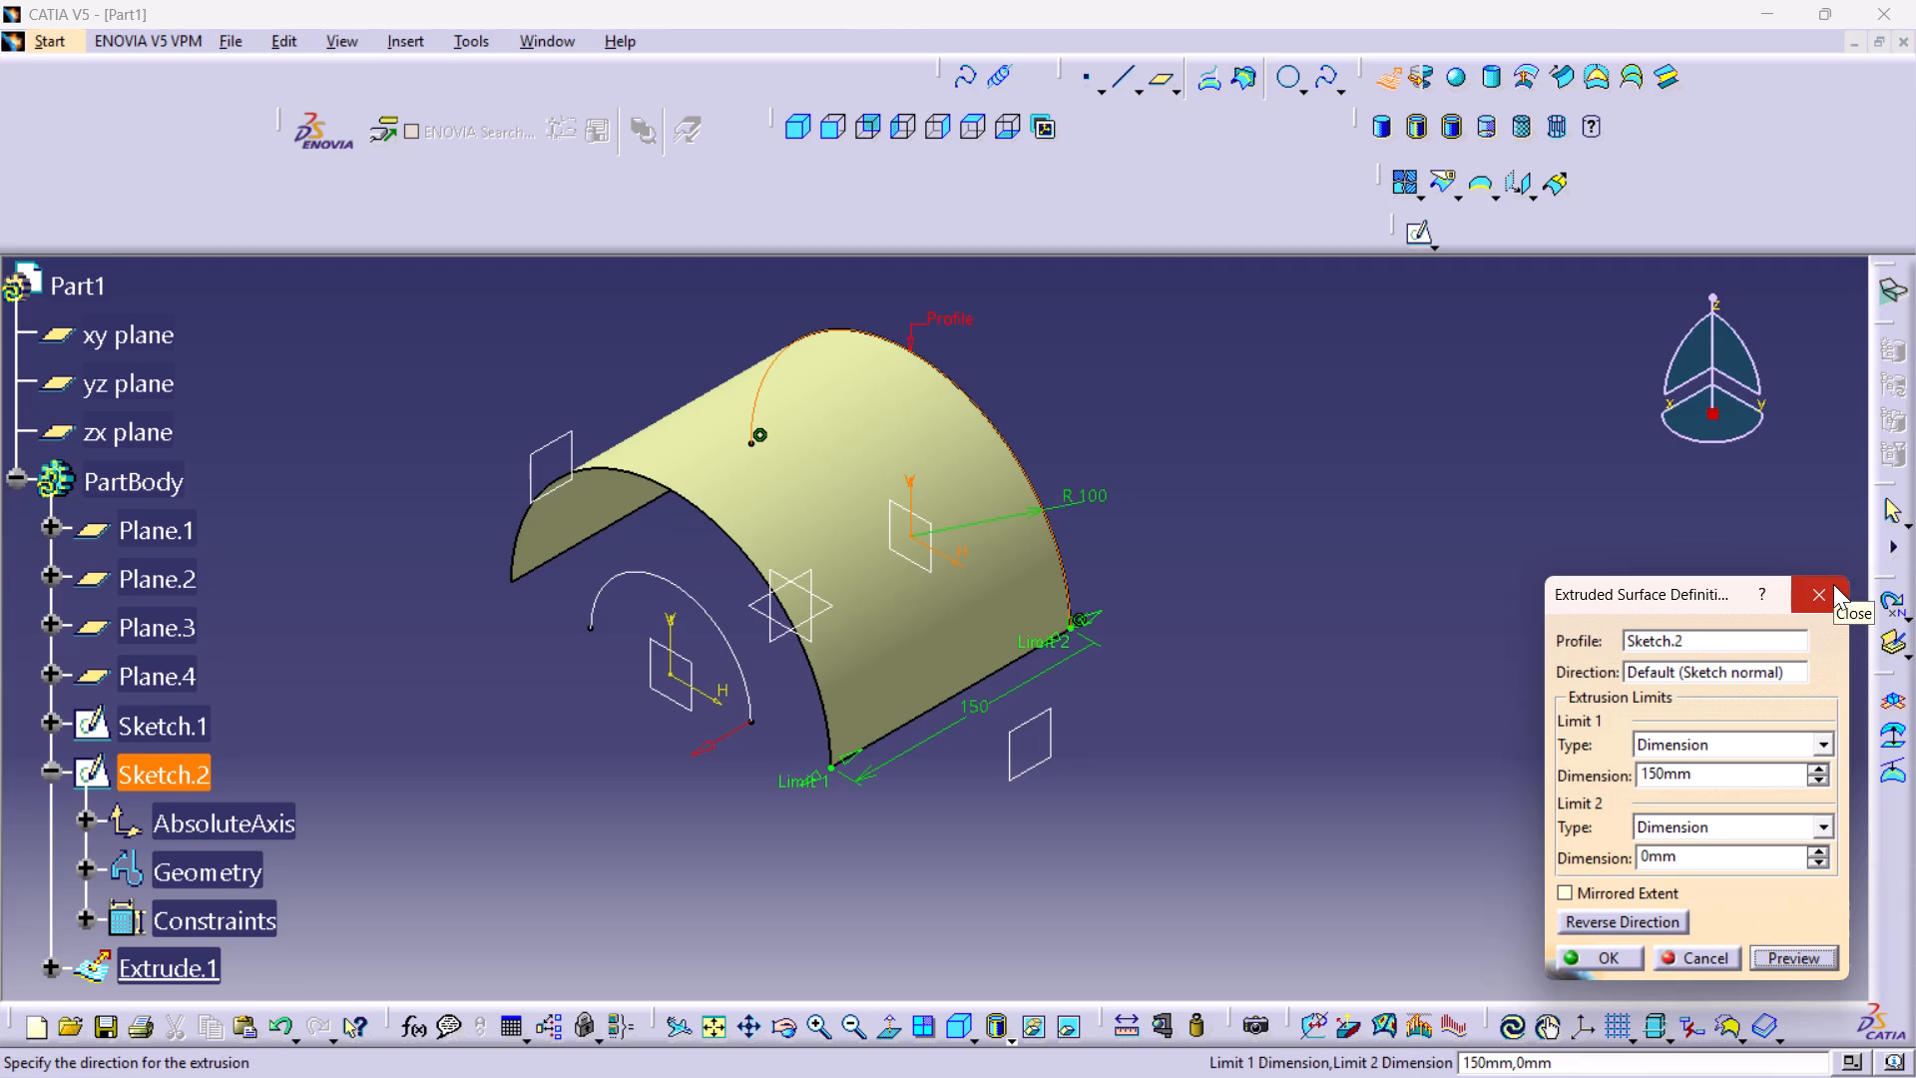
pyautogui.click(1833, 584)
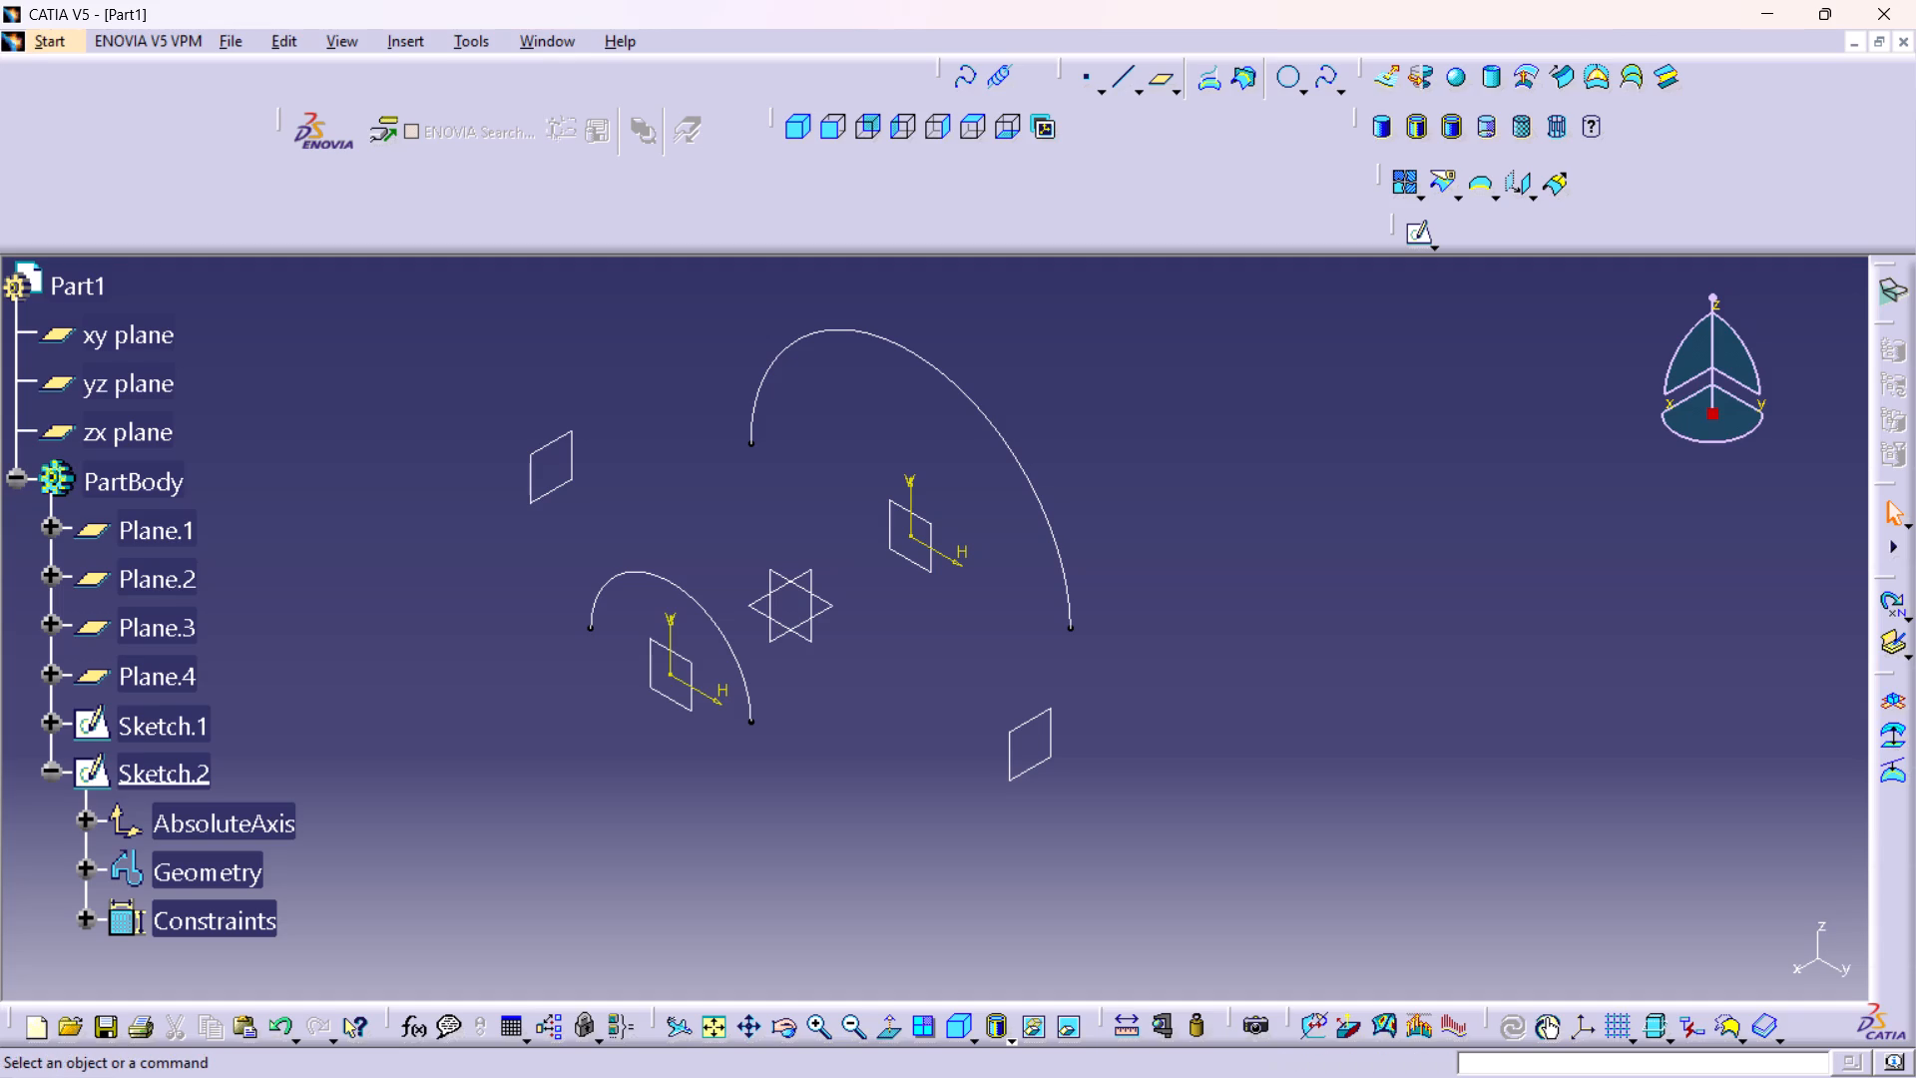
# Create a multi-sections surface using Sketch.1 and Sketch.2, the 50 mm and 100 mm radius arcs, as its sections.
pyautogui.moveTo(1063, 404); pyautogui.dragTo(1090, 443, button='middle')
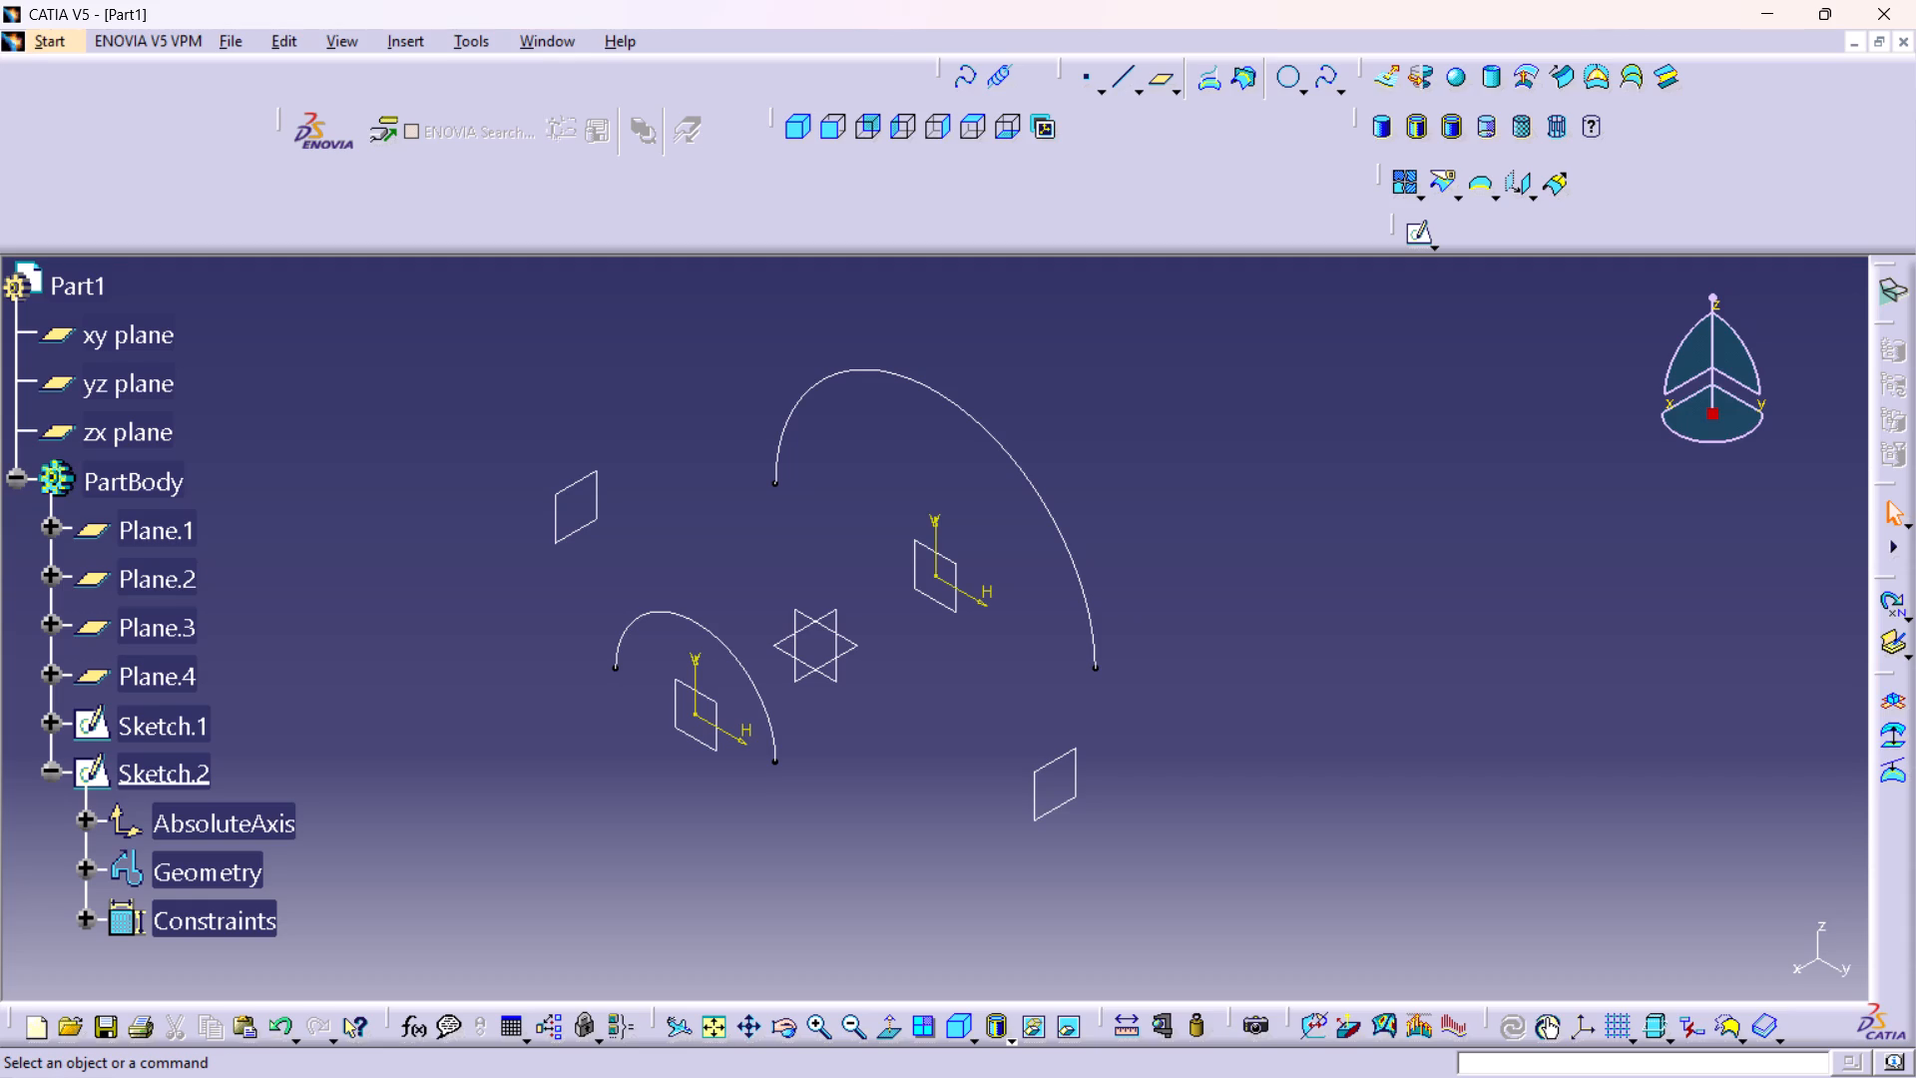
pyautogui.click(1046, 767)
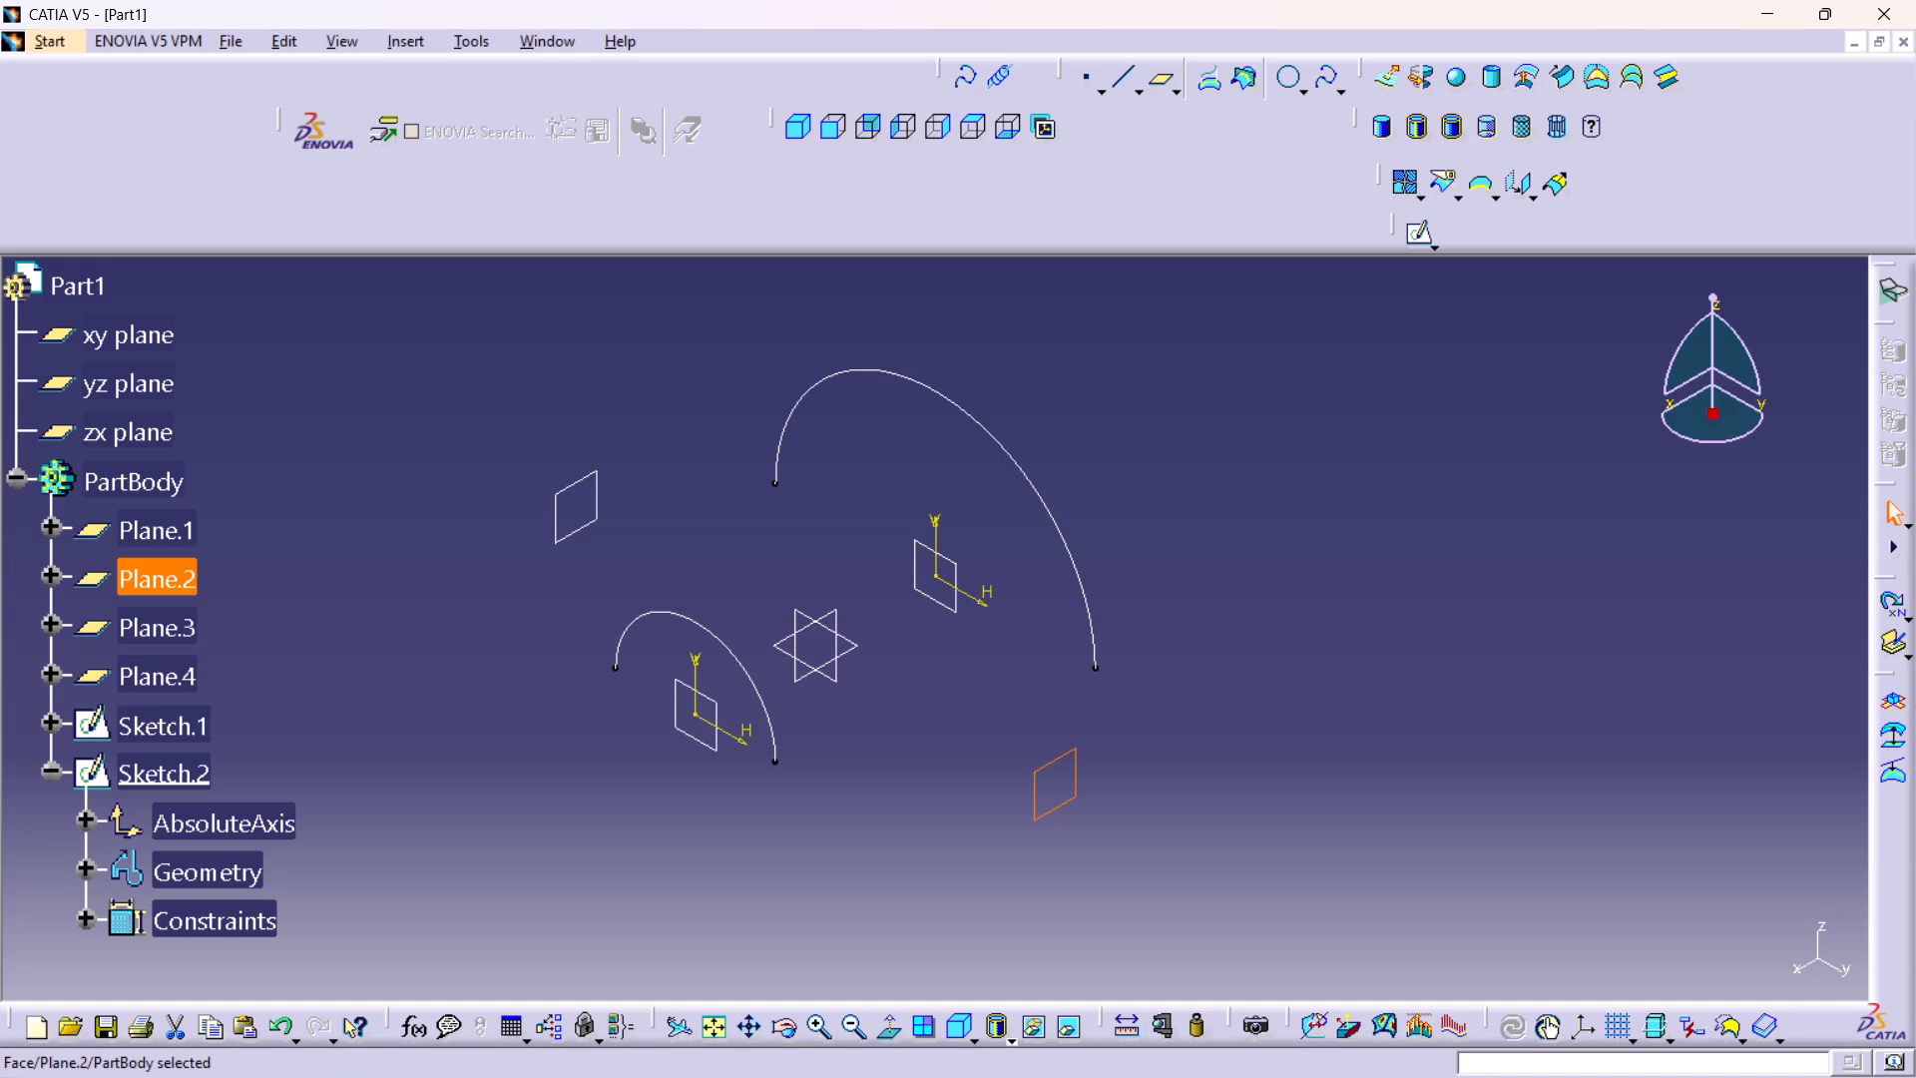
pyautogui.click(1222, 489)
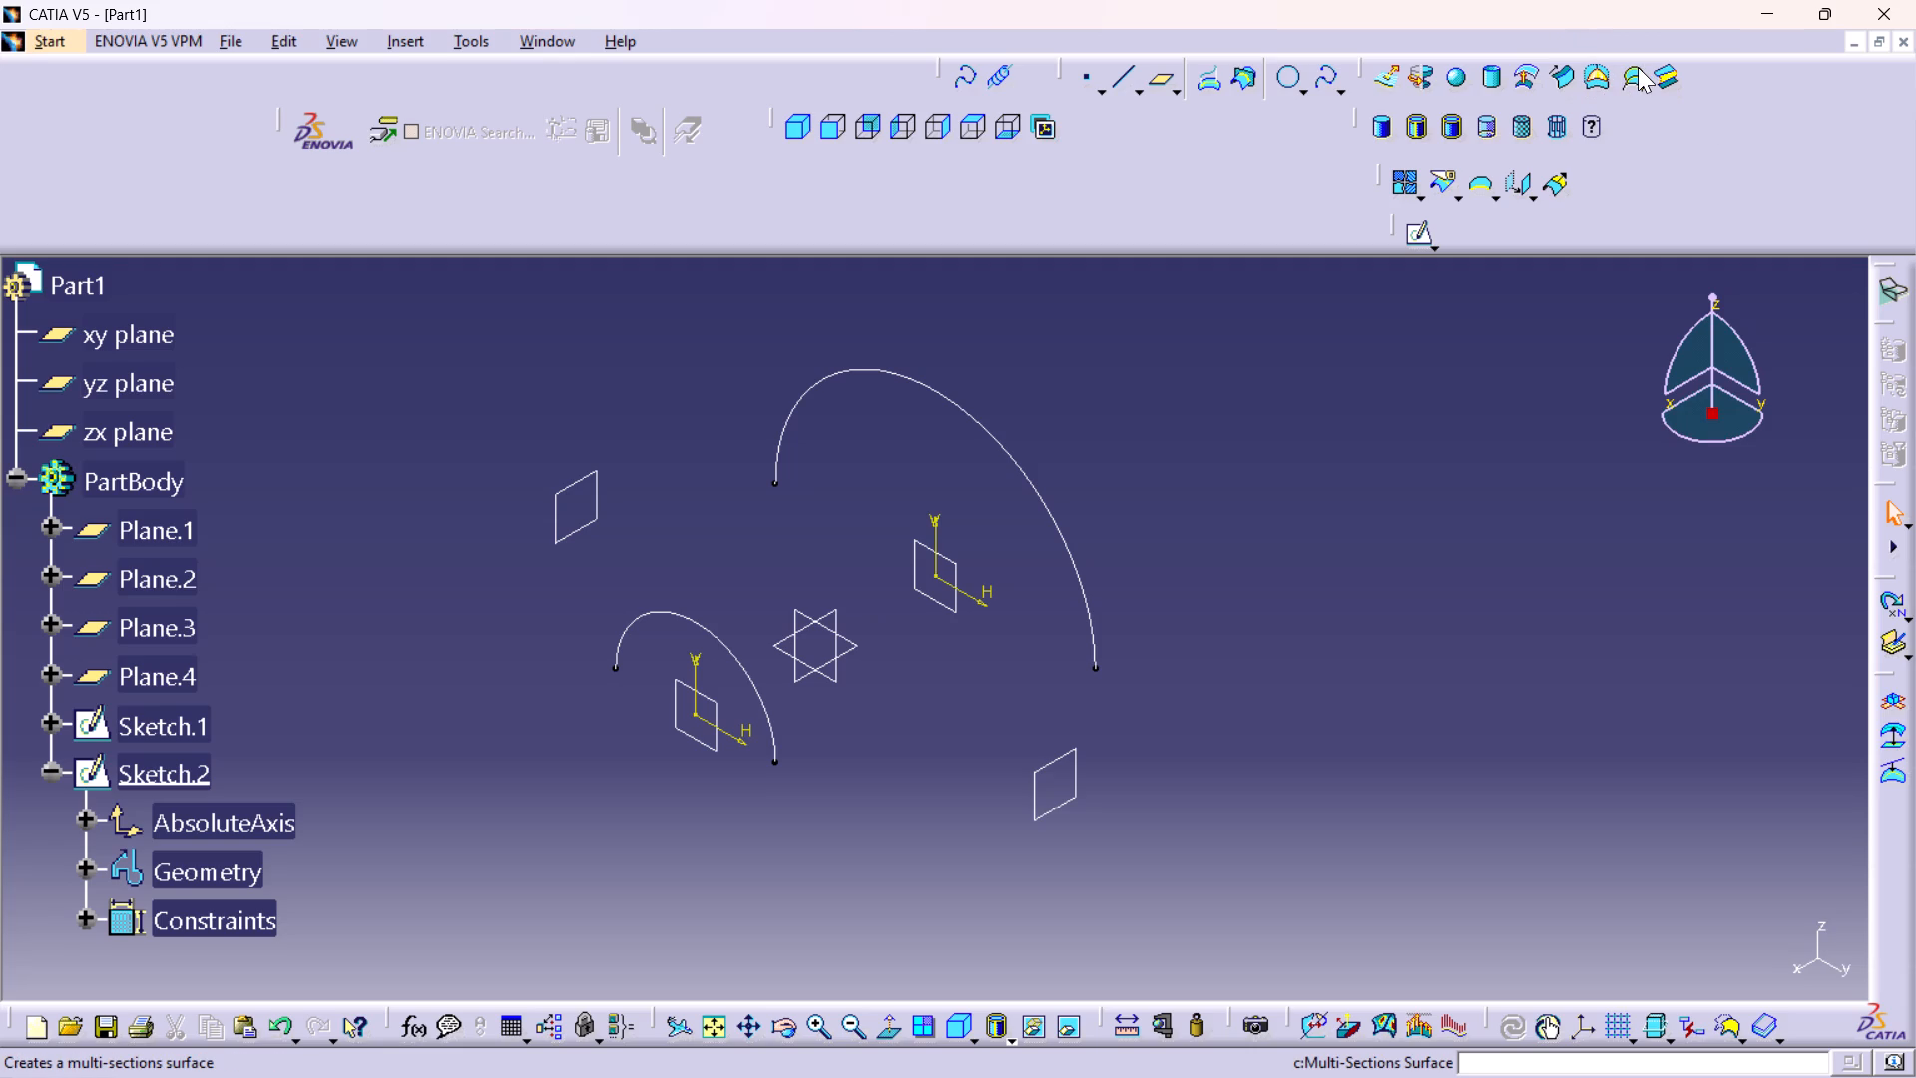
pyautogui.click(1638, 67)
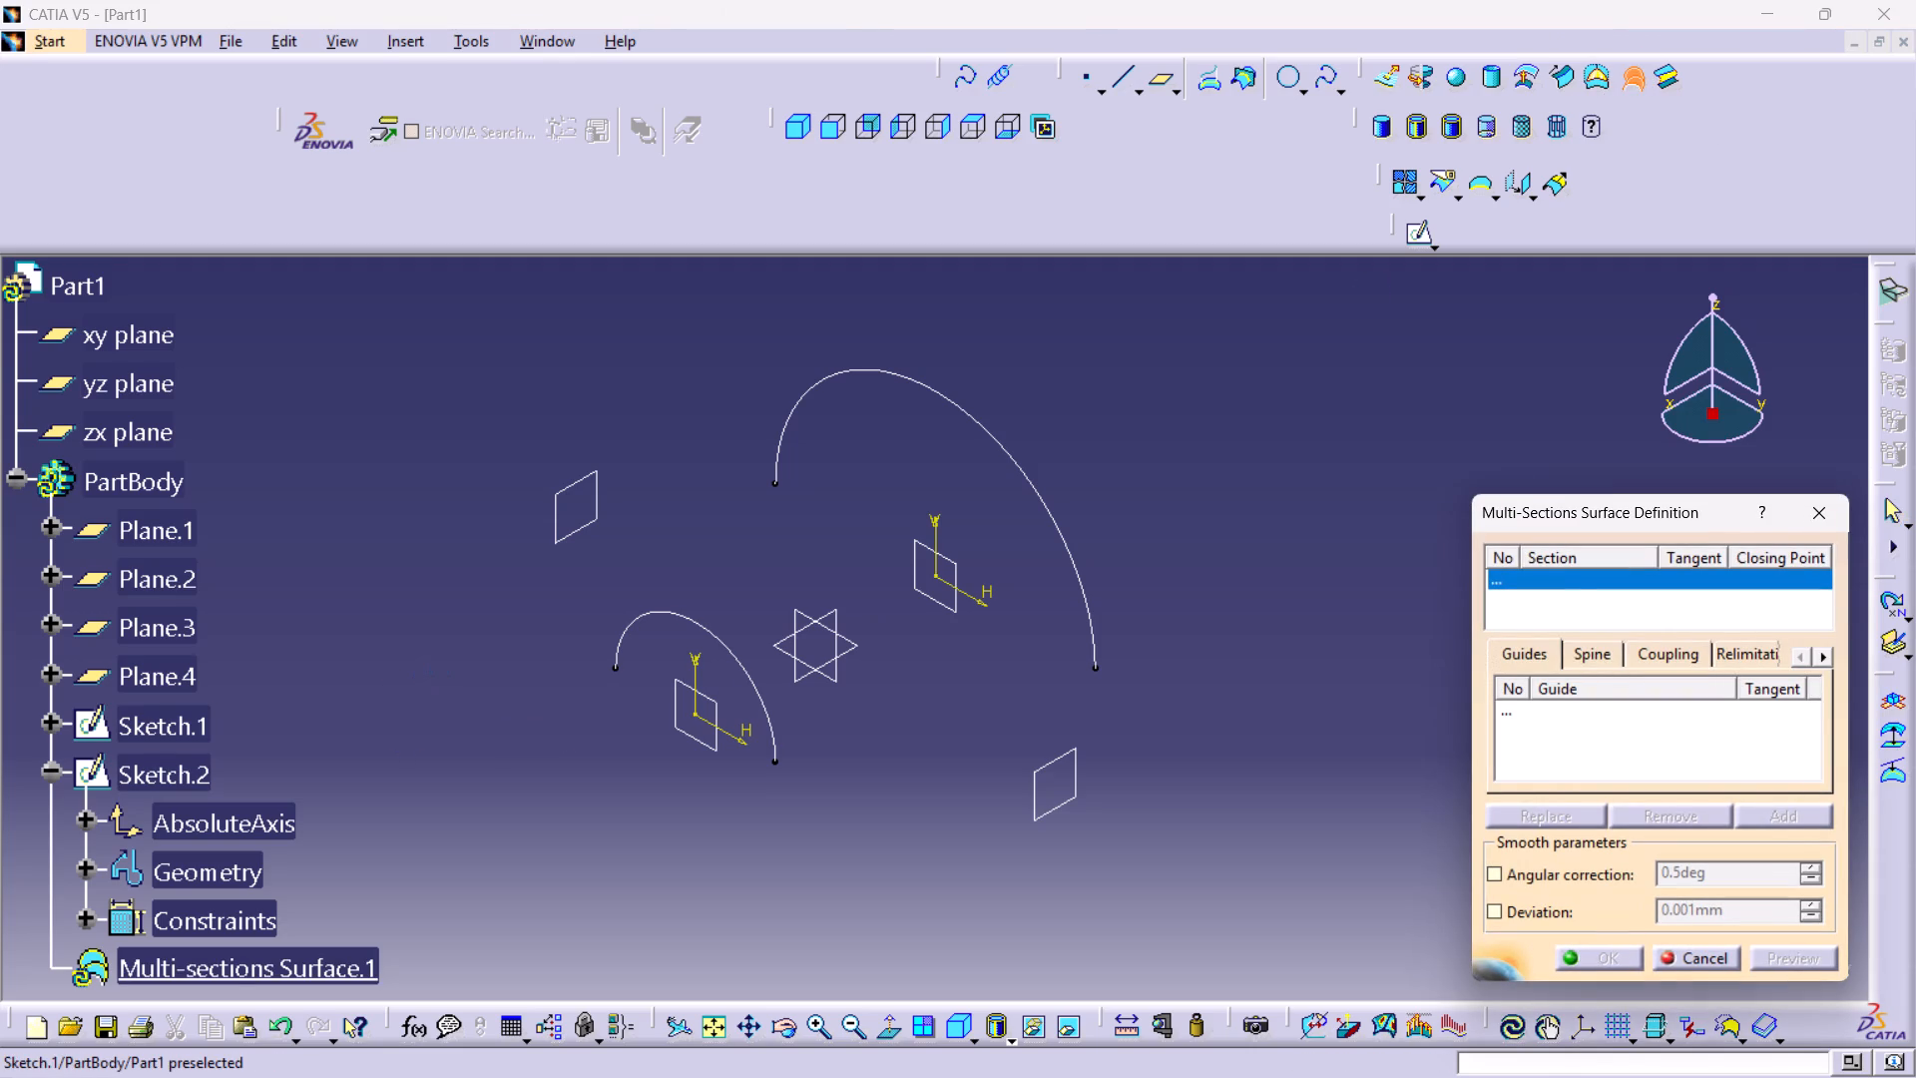
pyautogui.click(688, 616)
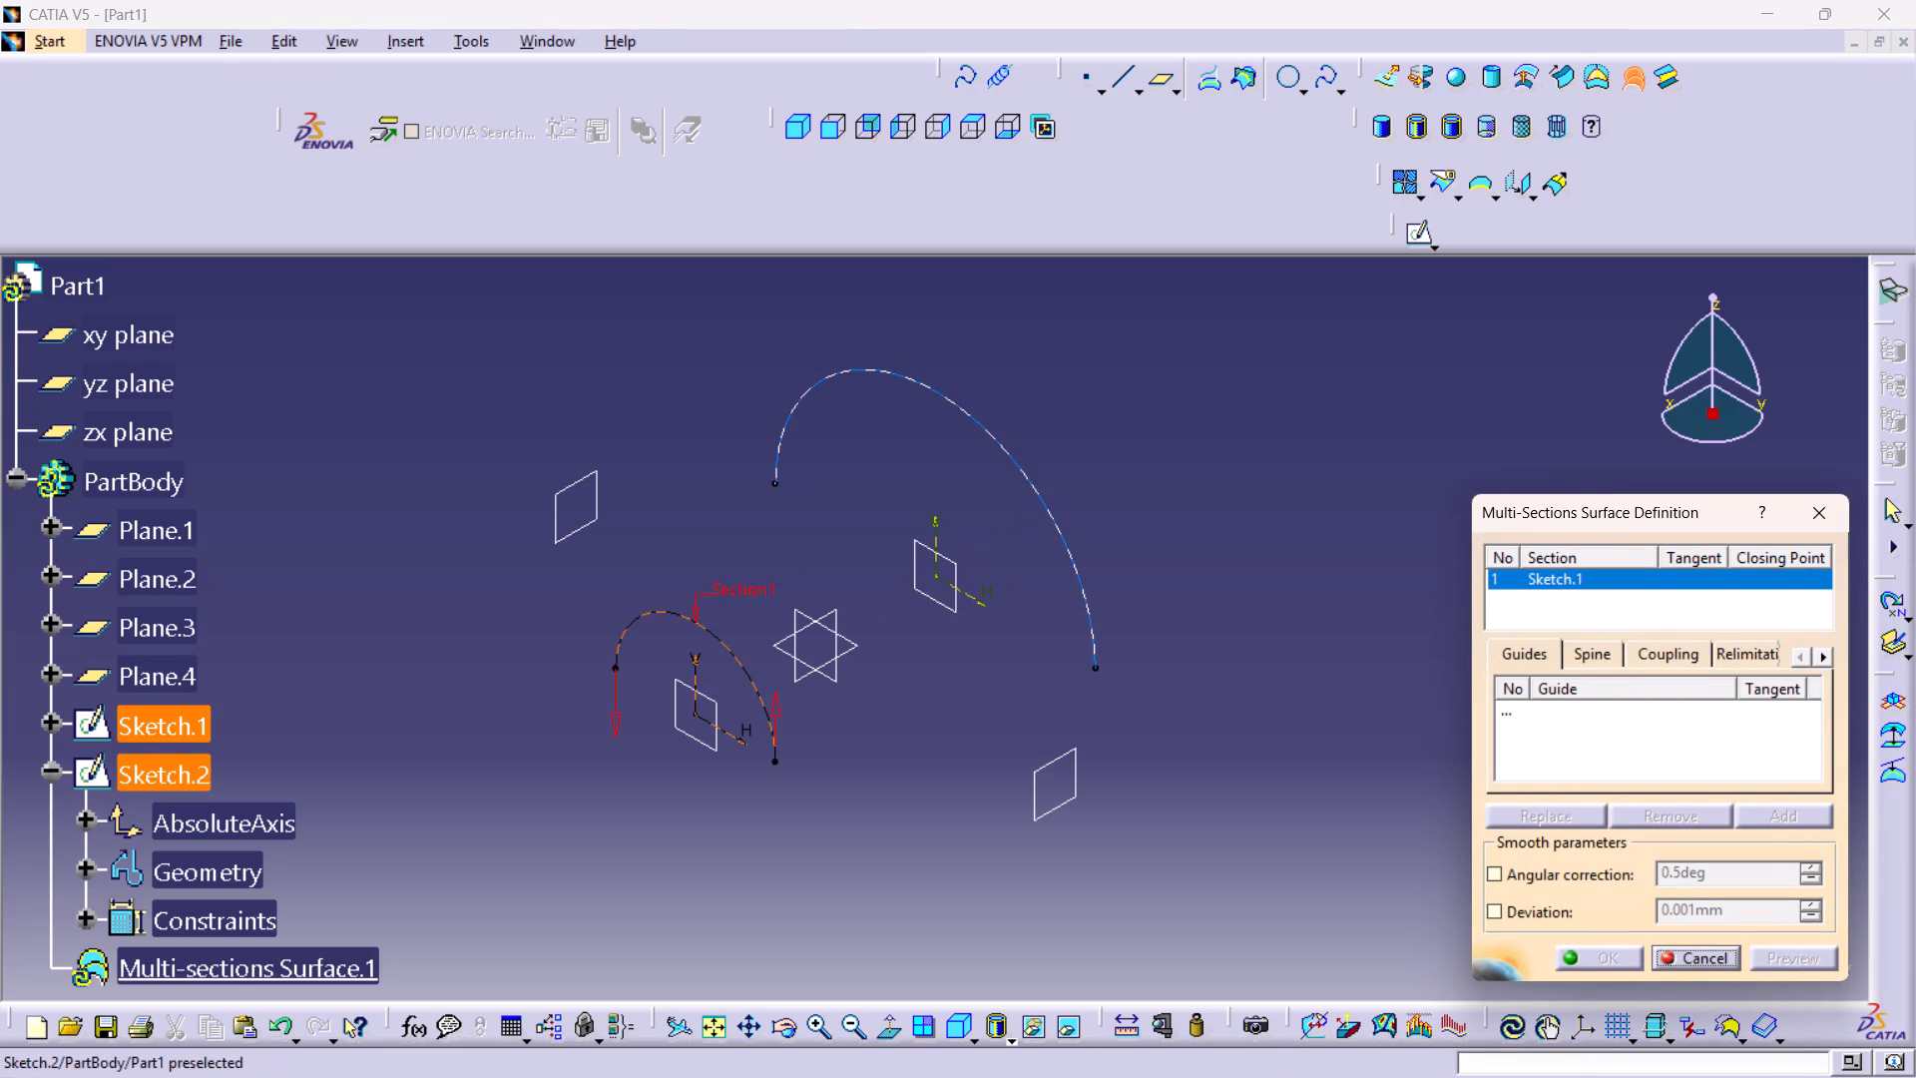
pyautogui.click(1043, 498)
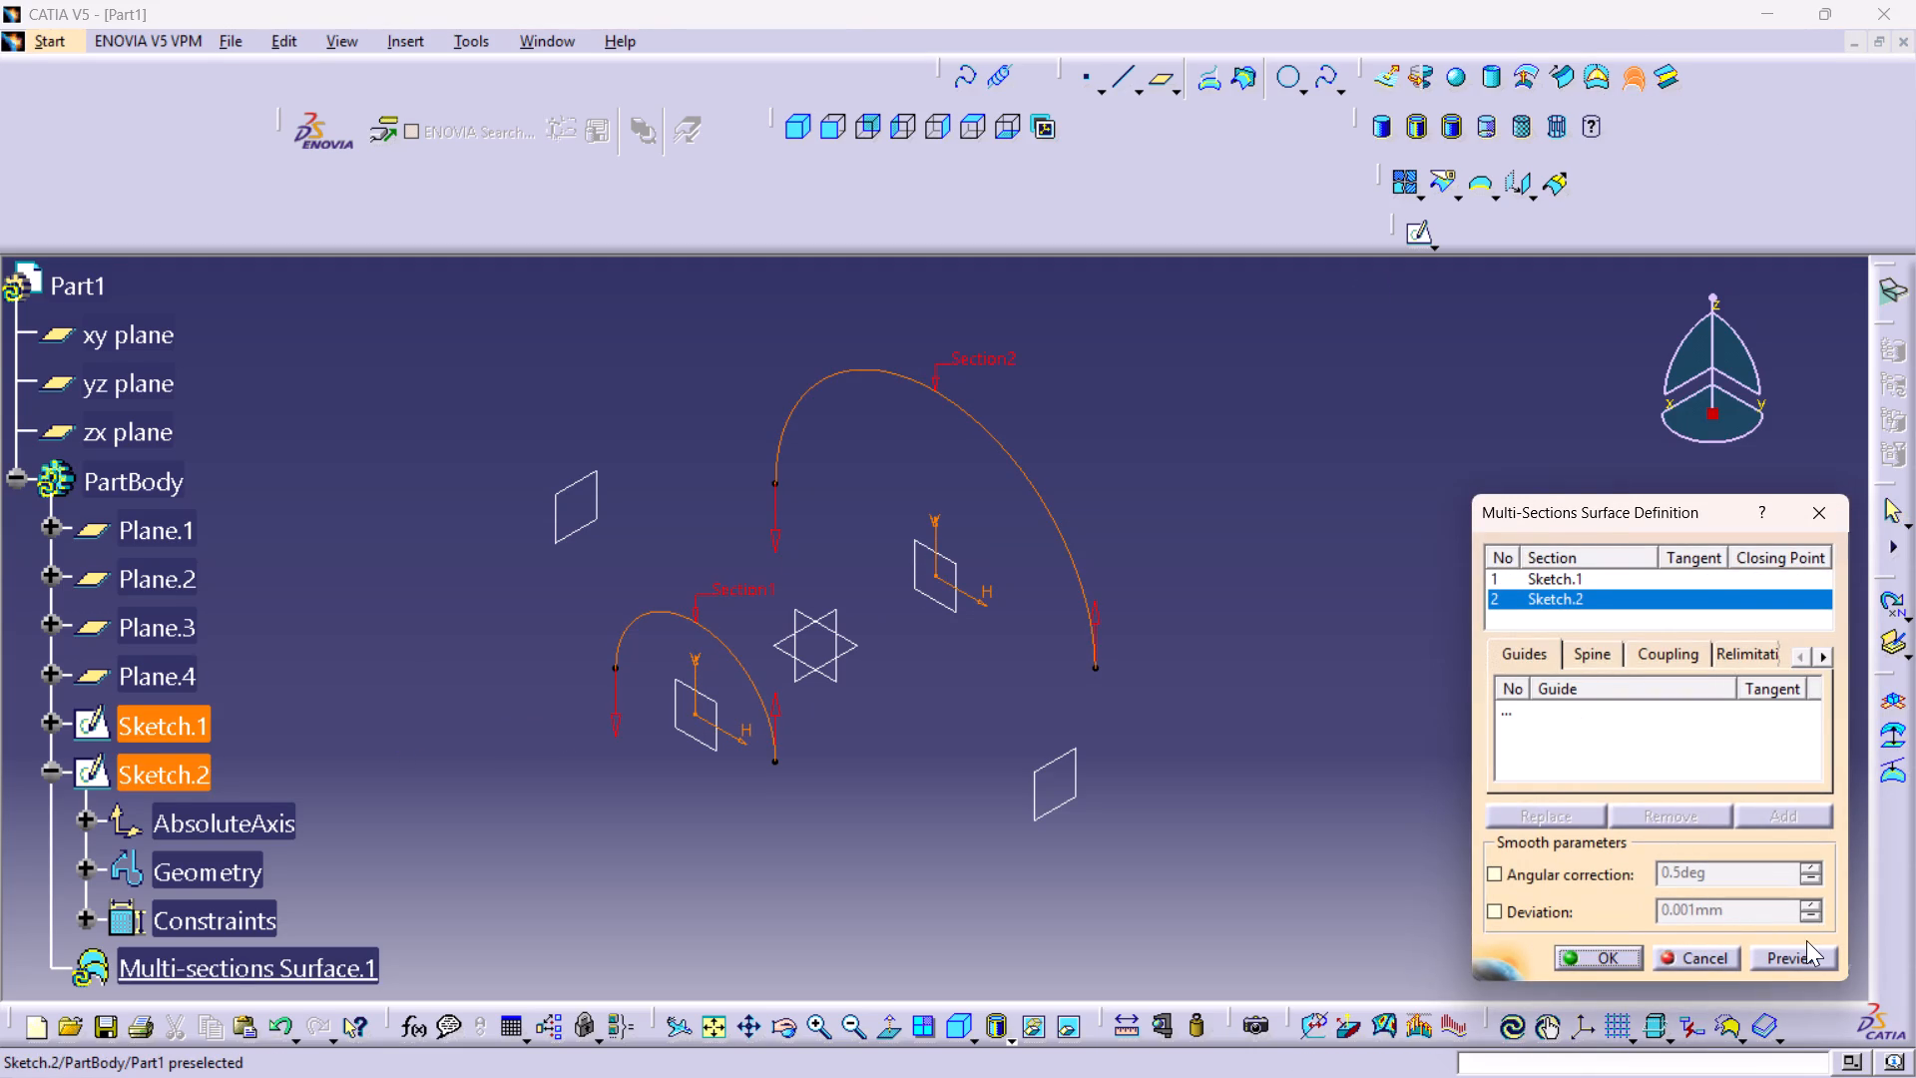
pyautogui.click(1767, 962)
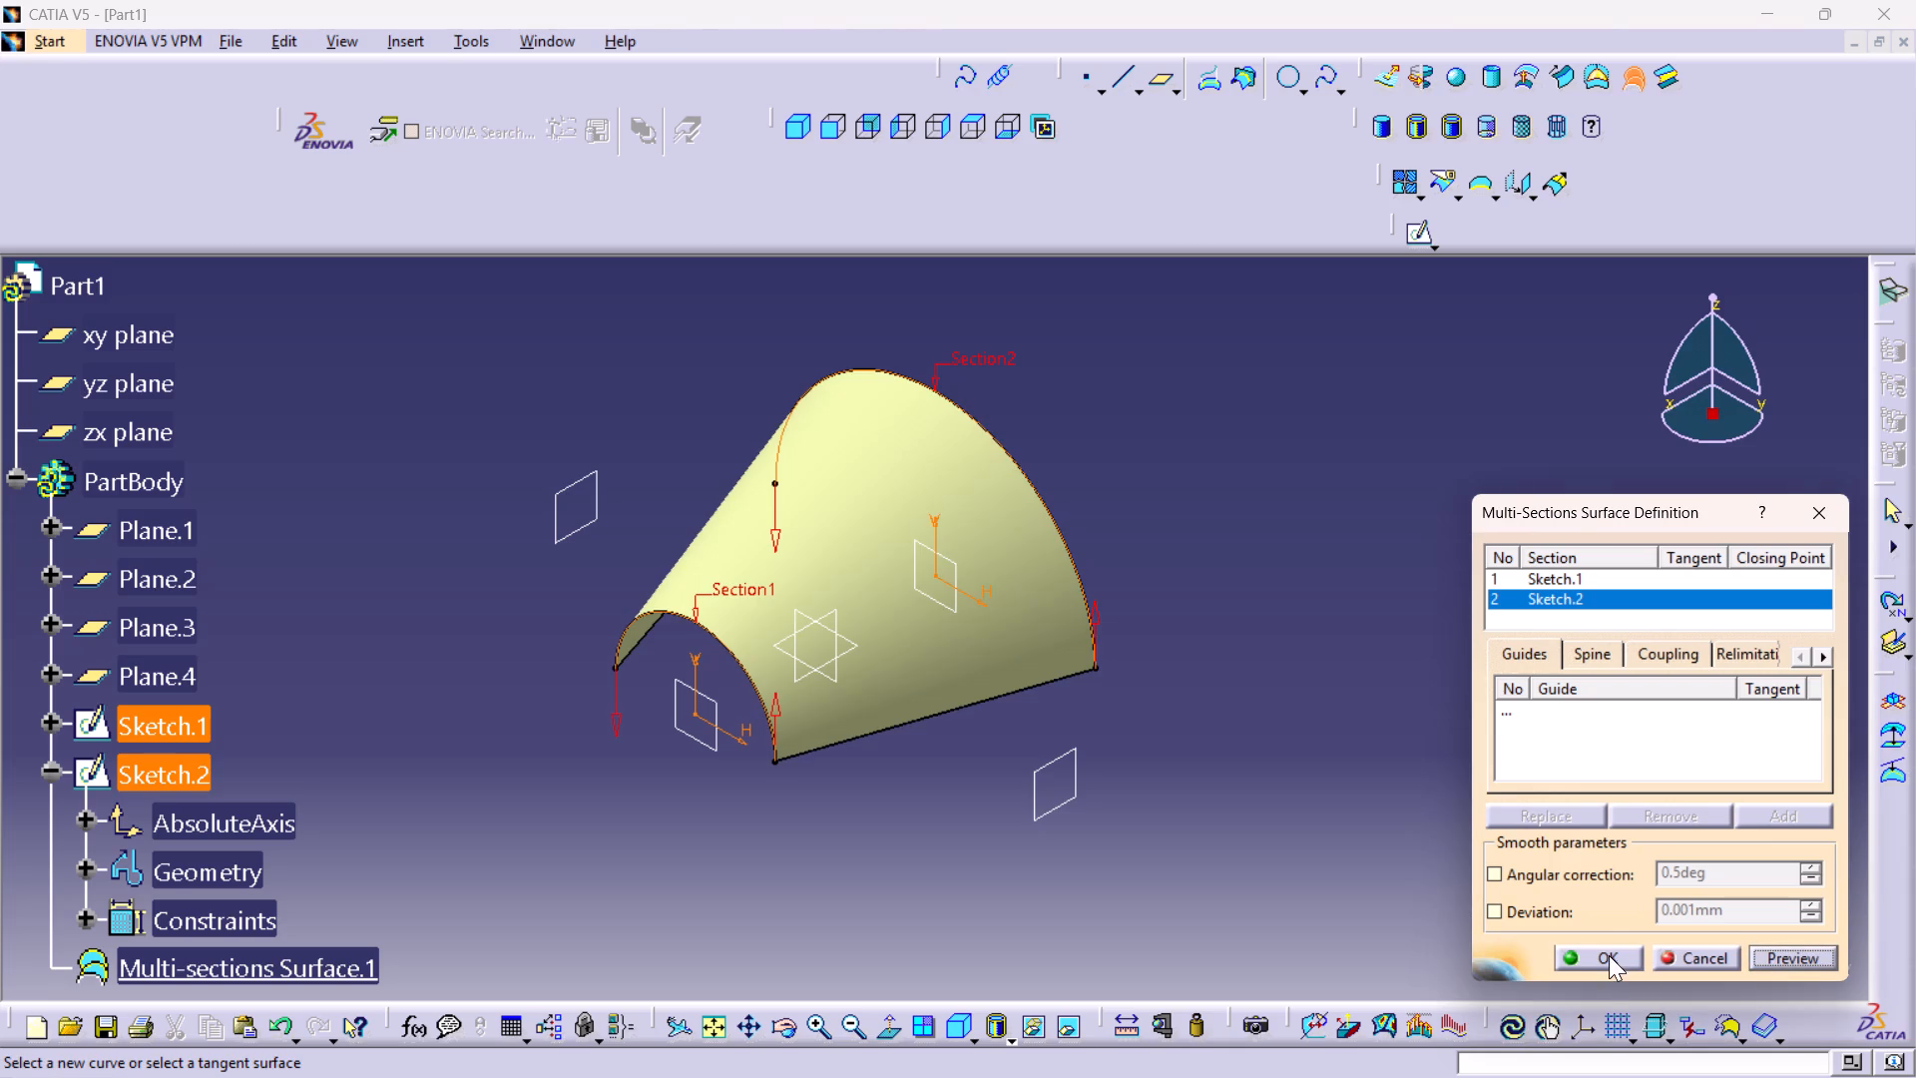
pyautogui.click(1609, 955)
pyautogui.click(1332, 646)
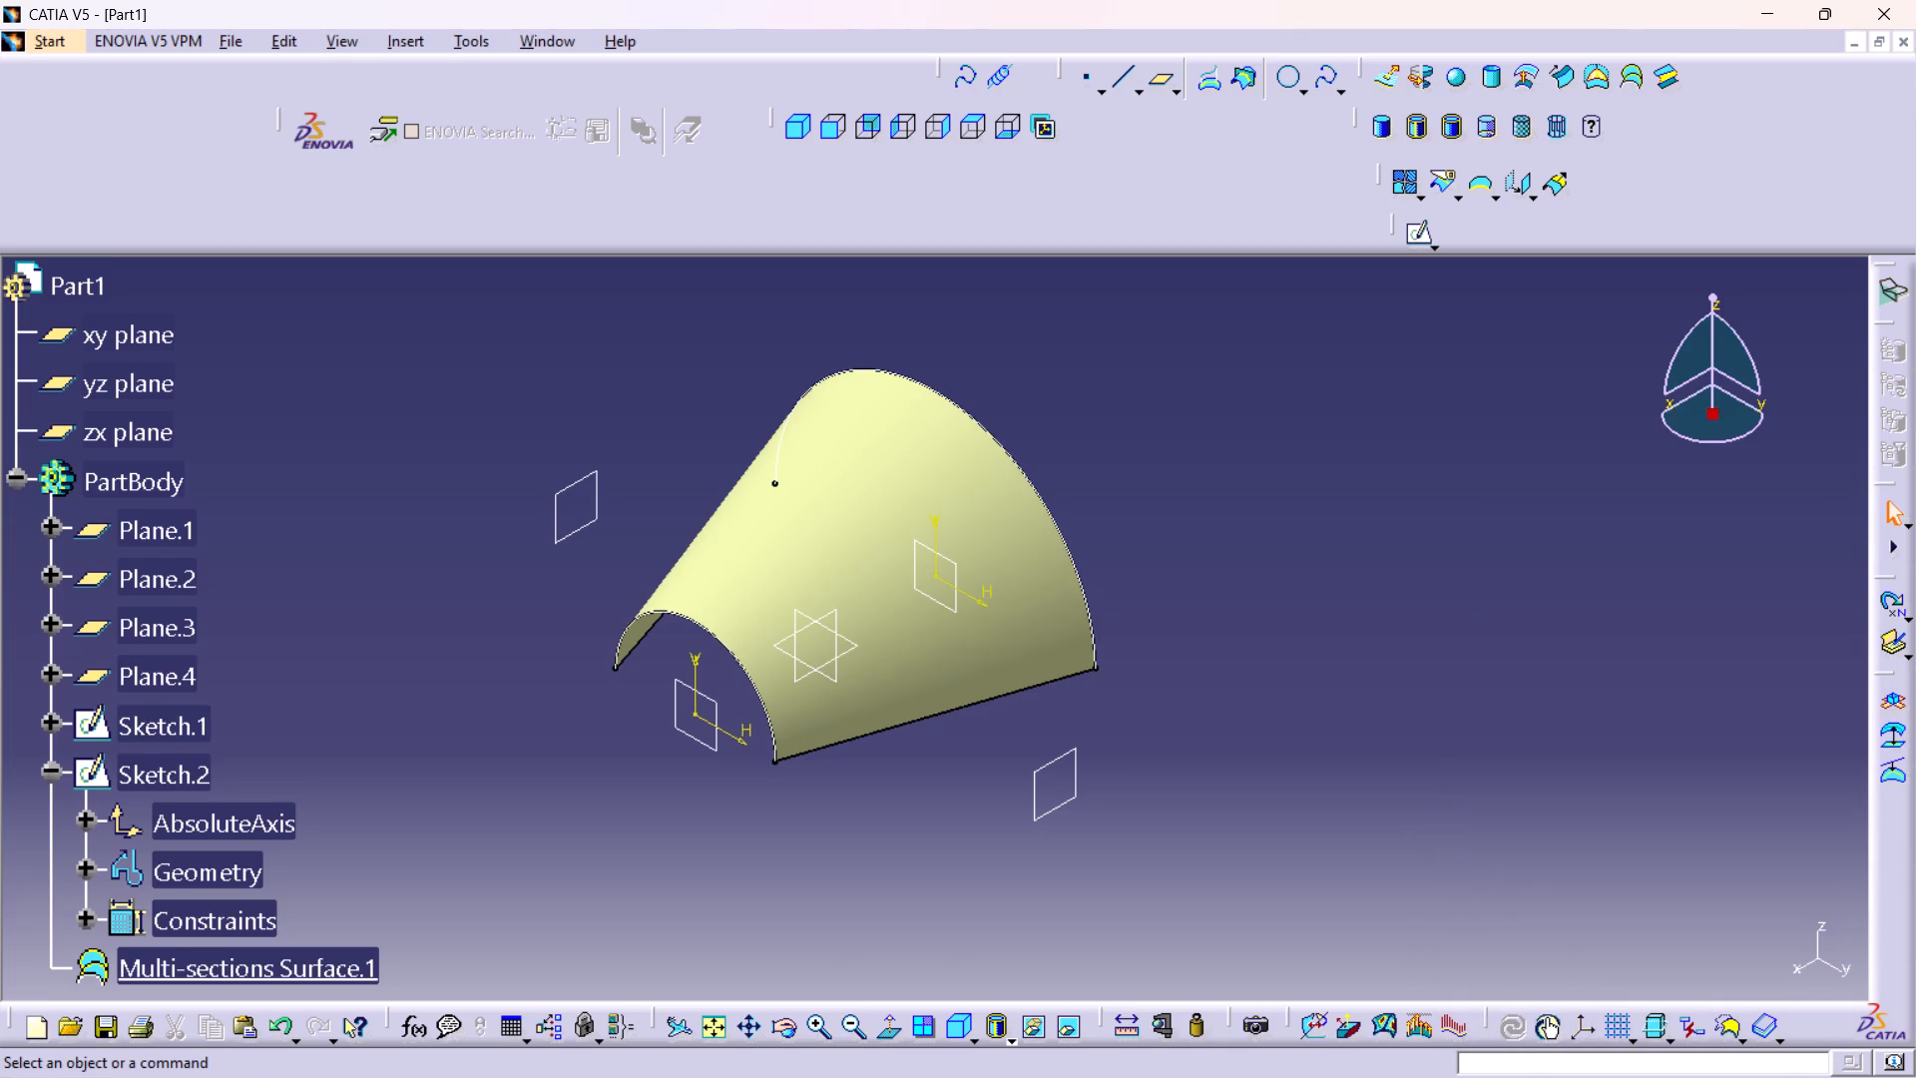
# Start a positioned sketch on Plane.2 and draw an upper semicircular arc of about 29 mm radius centred on the sketch origin.
pyautogui.click(1050, 766)
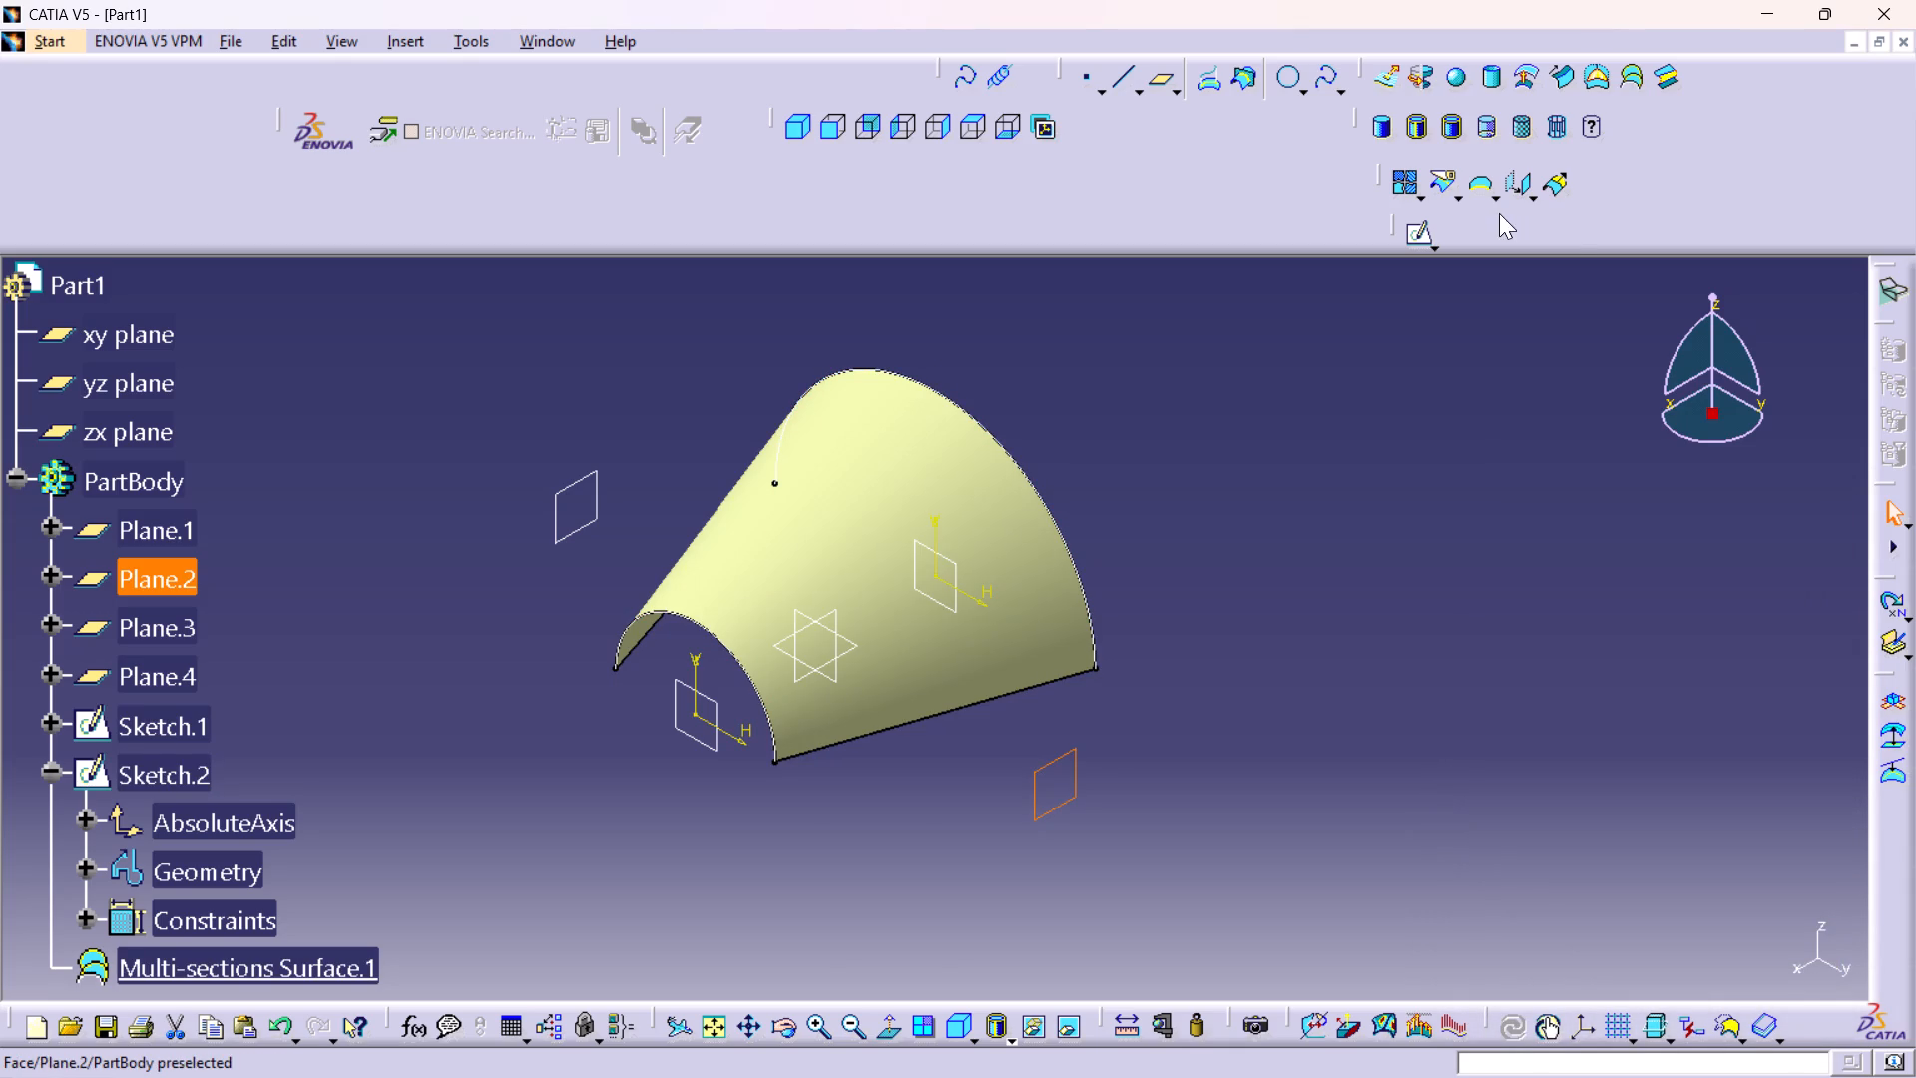
pyautogui.click(1436, 243)
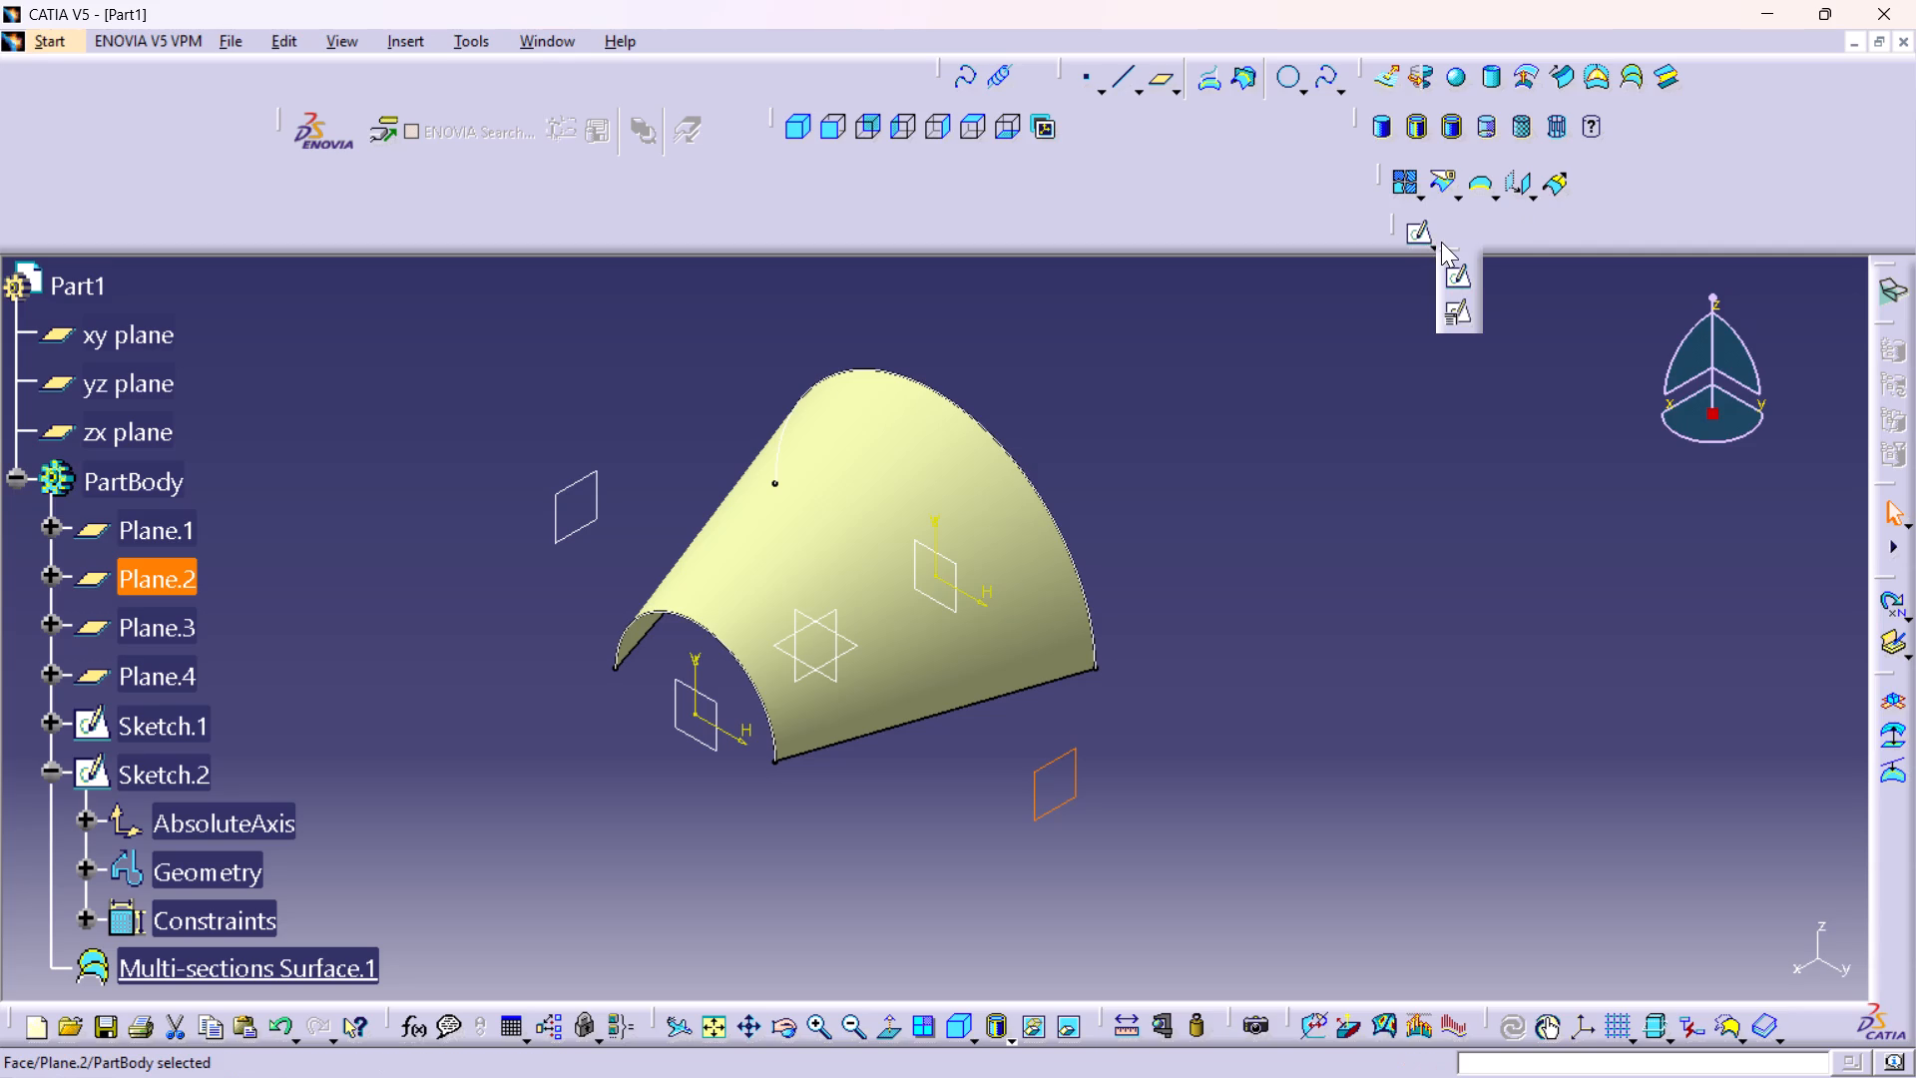
pyautogui.moveTo(1446, 247); pyautogui.dragTo(1630, 230)
pyautogui.moveTo(1630, 230); pyautogui.dragTo(1536, 224)
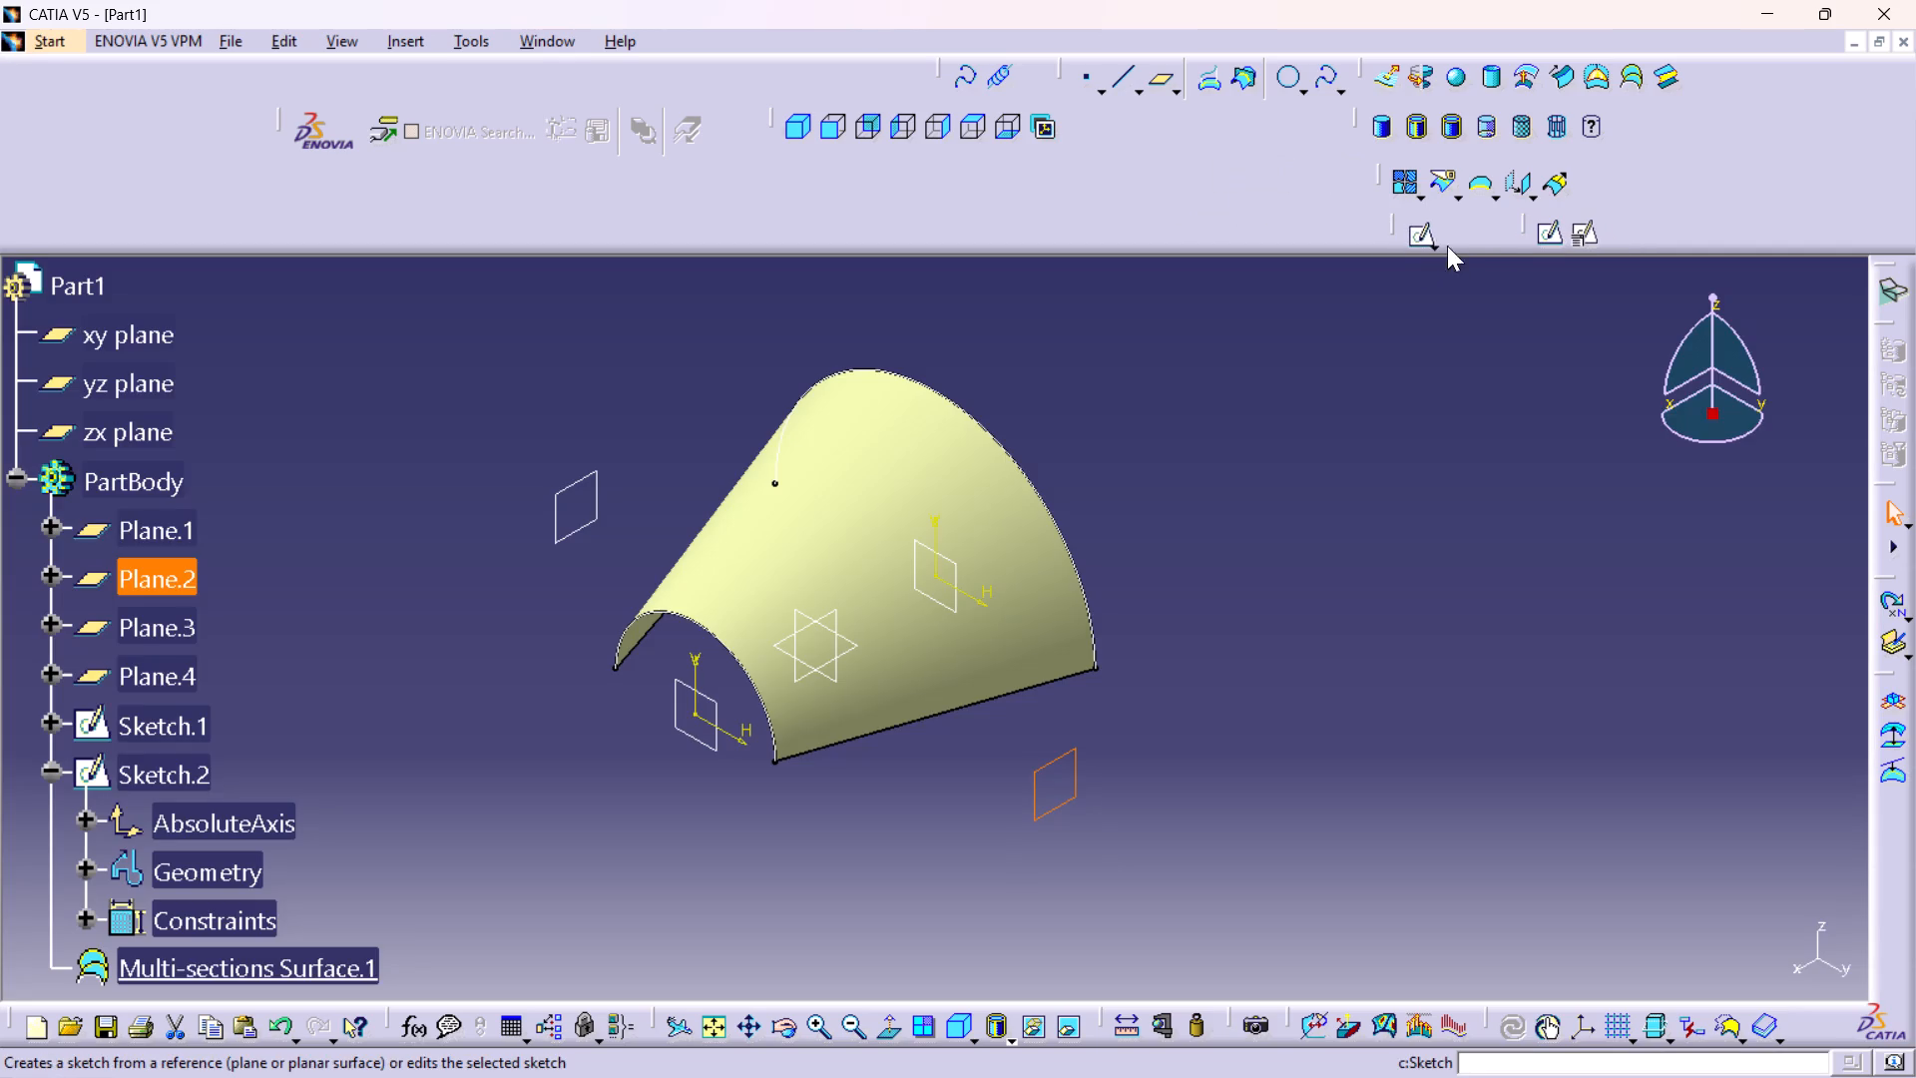
pyautogui.click(1578, 232)
pyautogui.click(1705, 950)
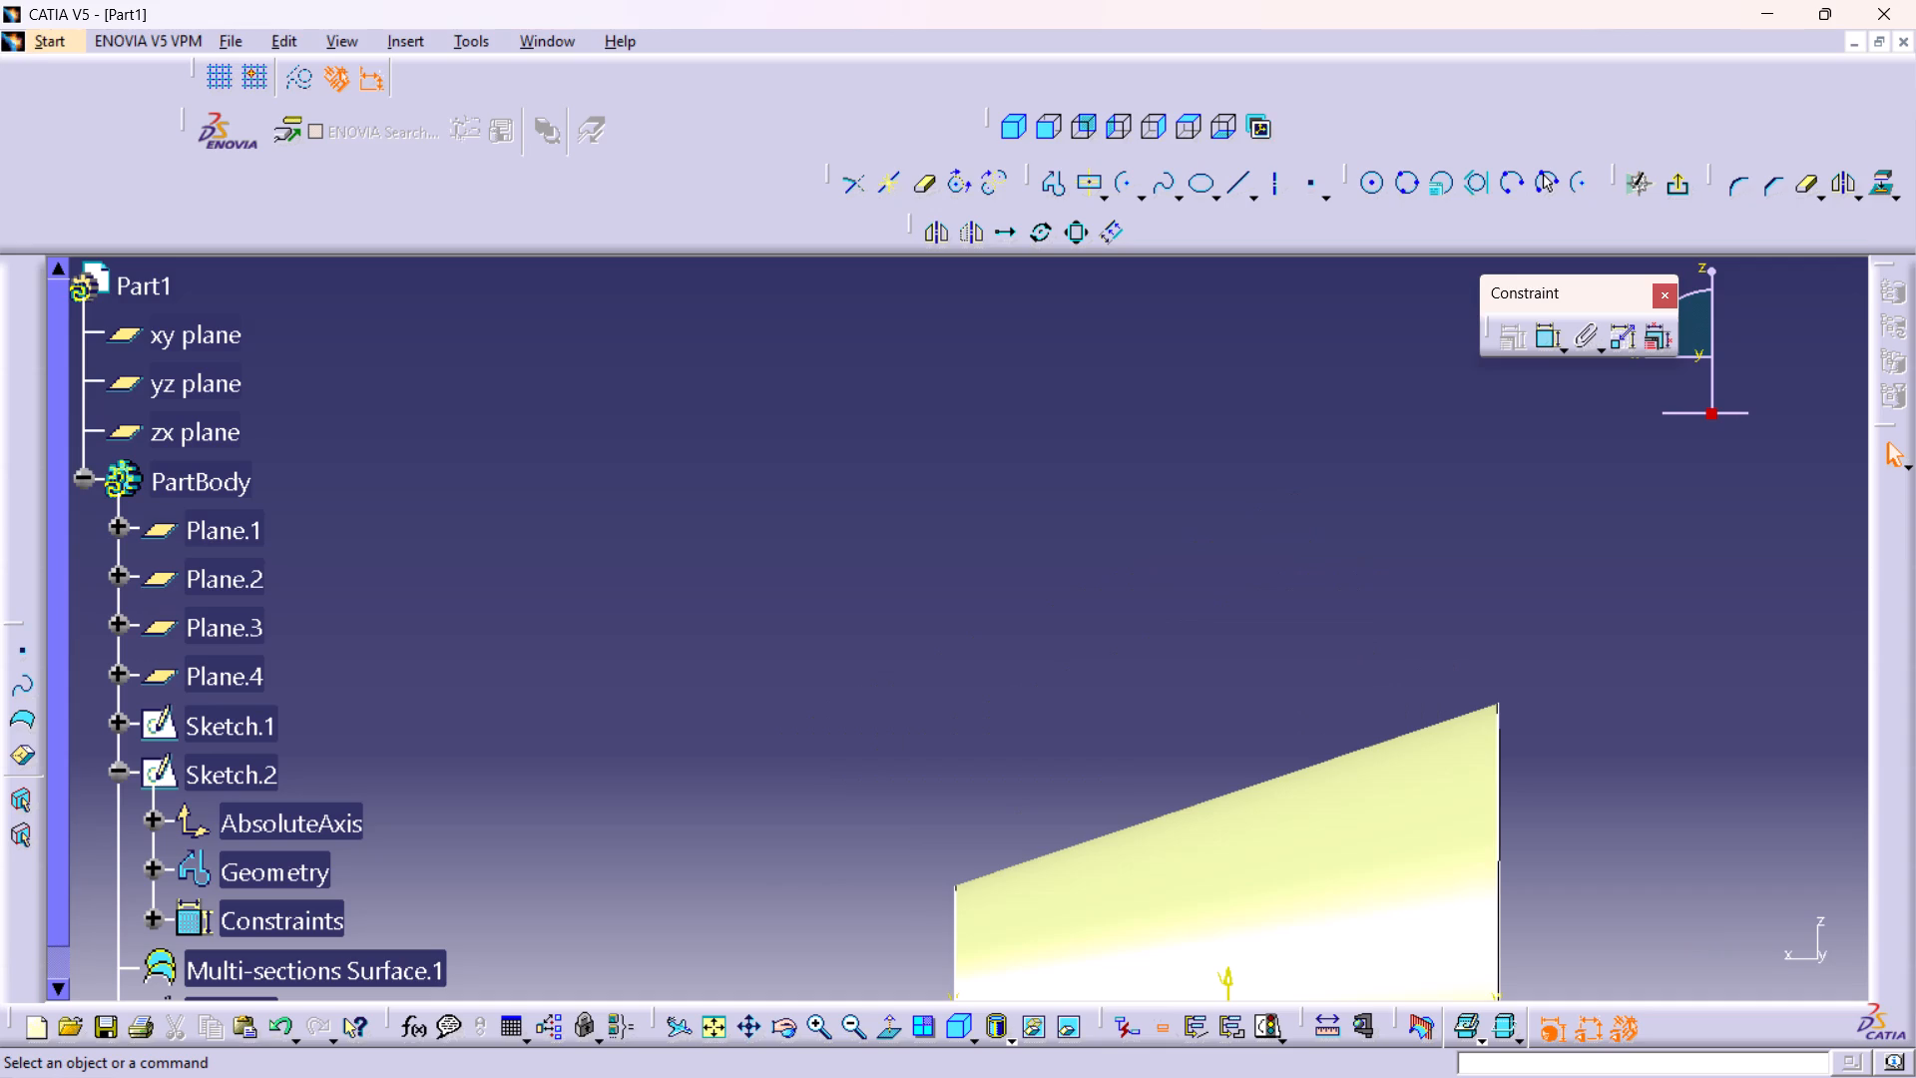
pyautogui.moveTo(1622, 917); pyautogui.dragTo(1356, 500, button='middle')
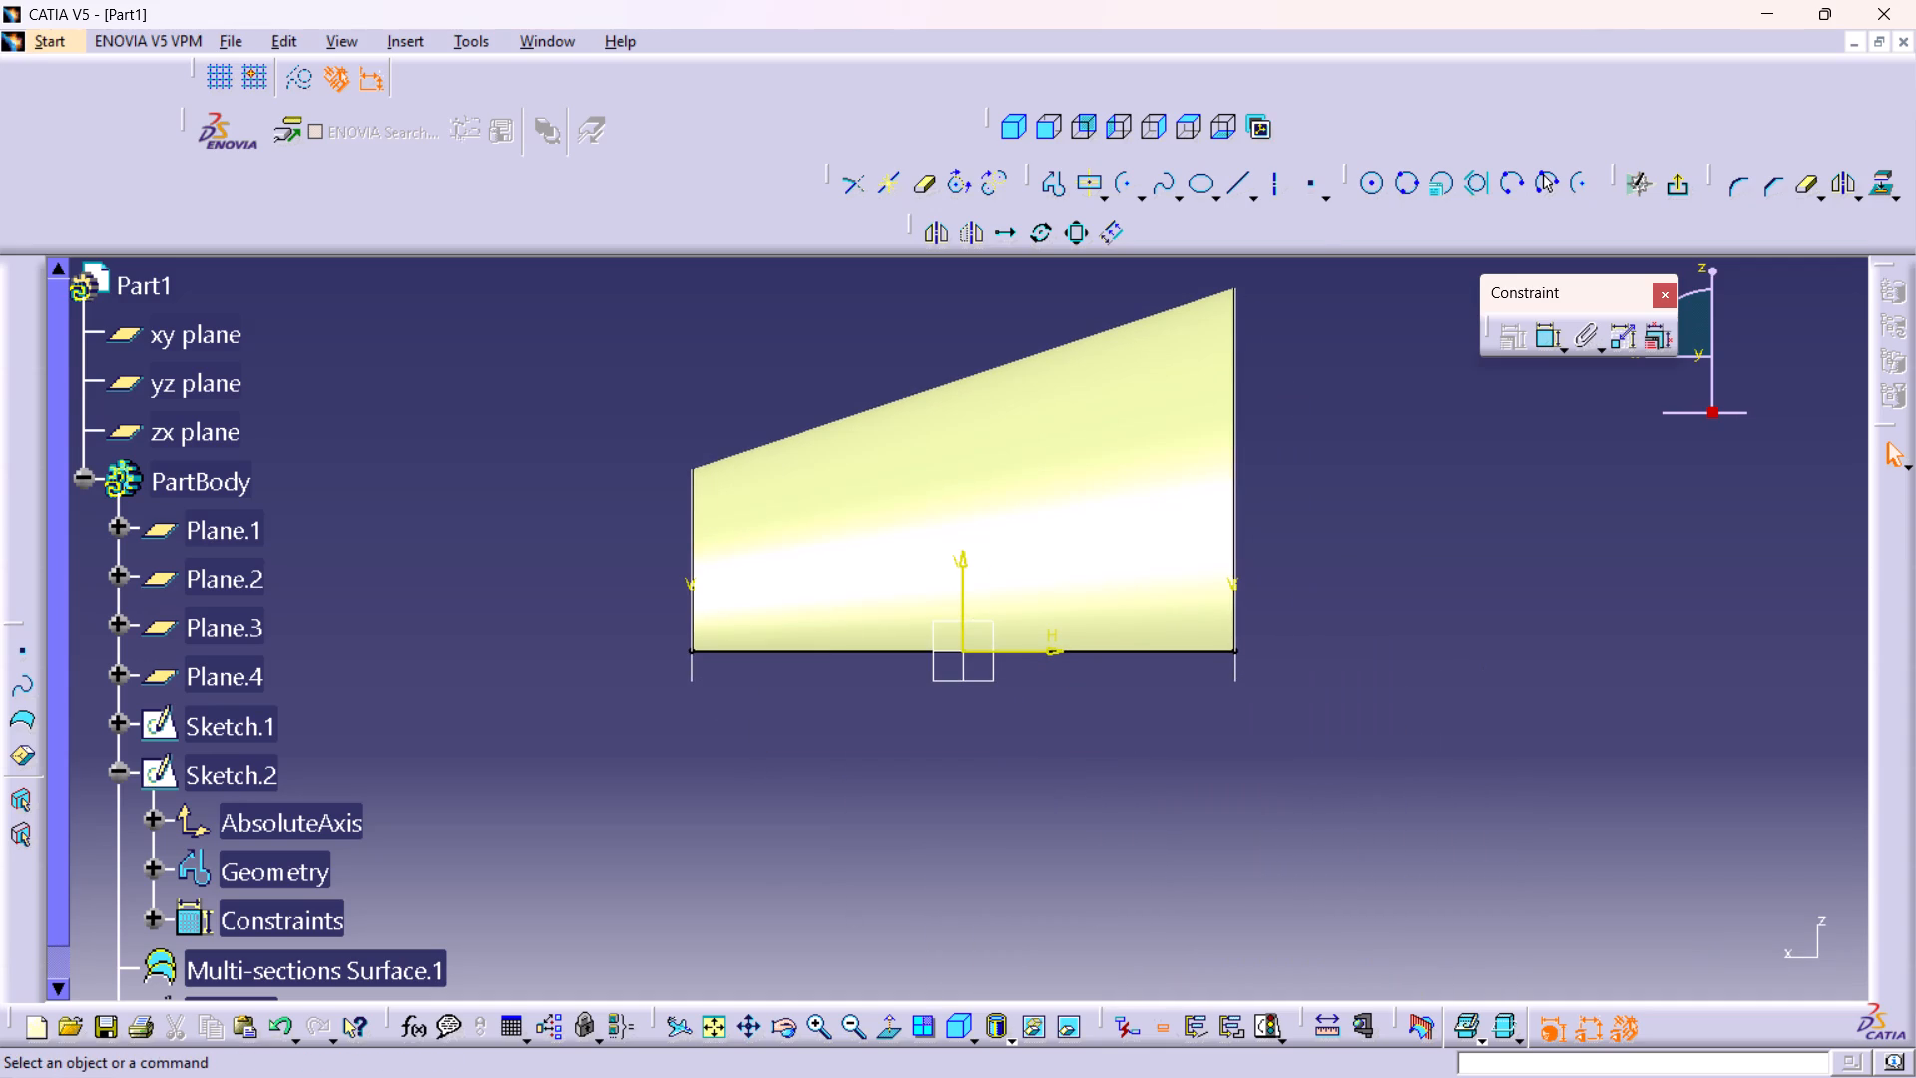
pyautogui.doubleClick(1576, 178)
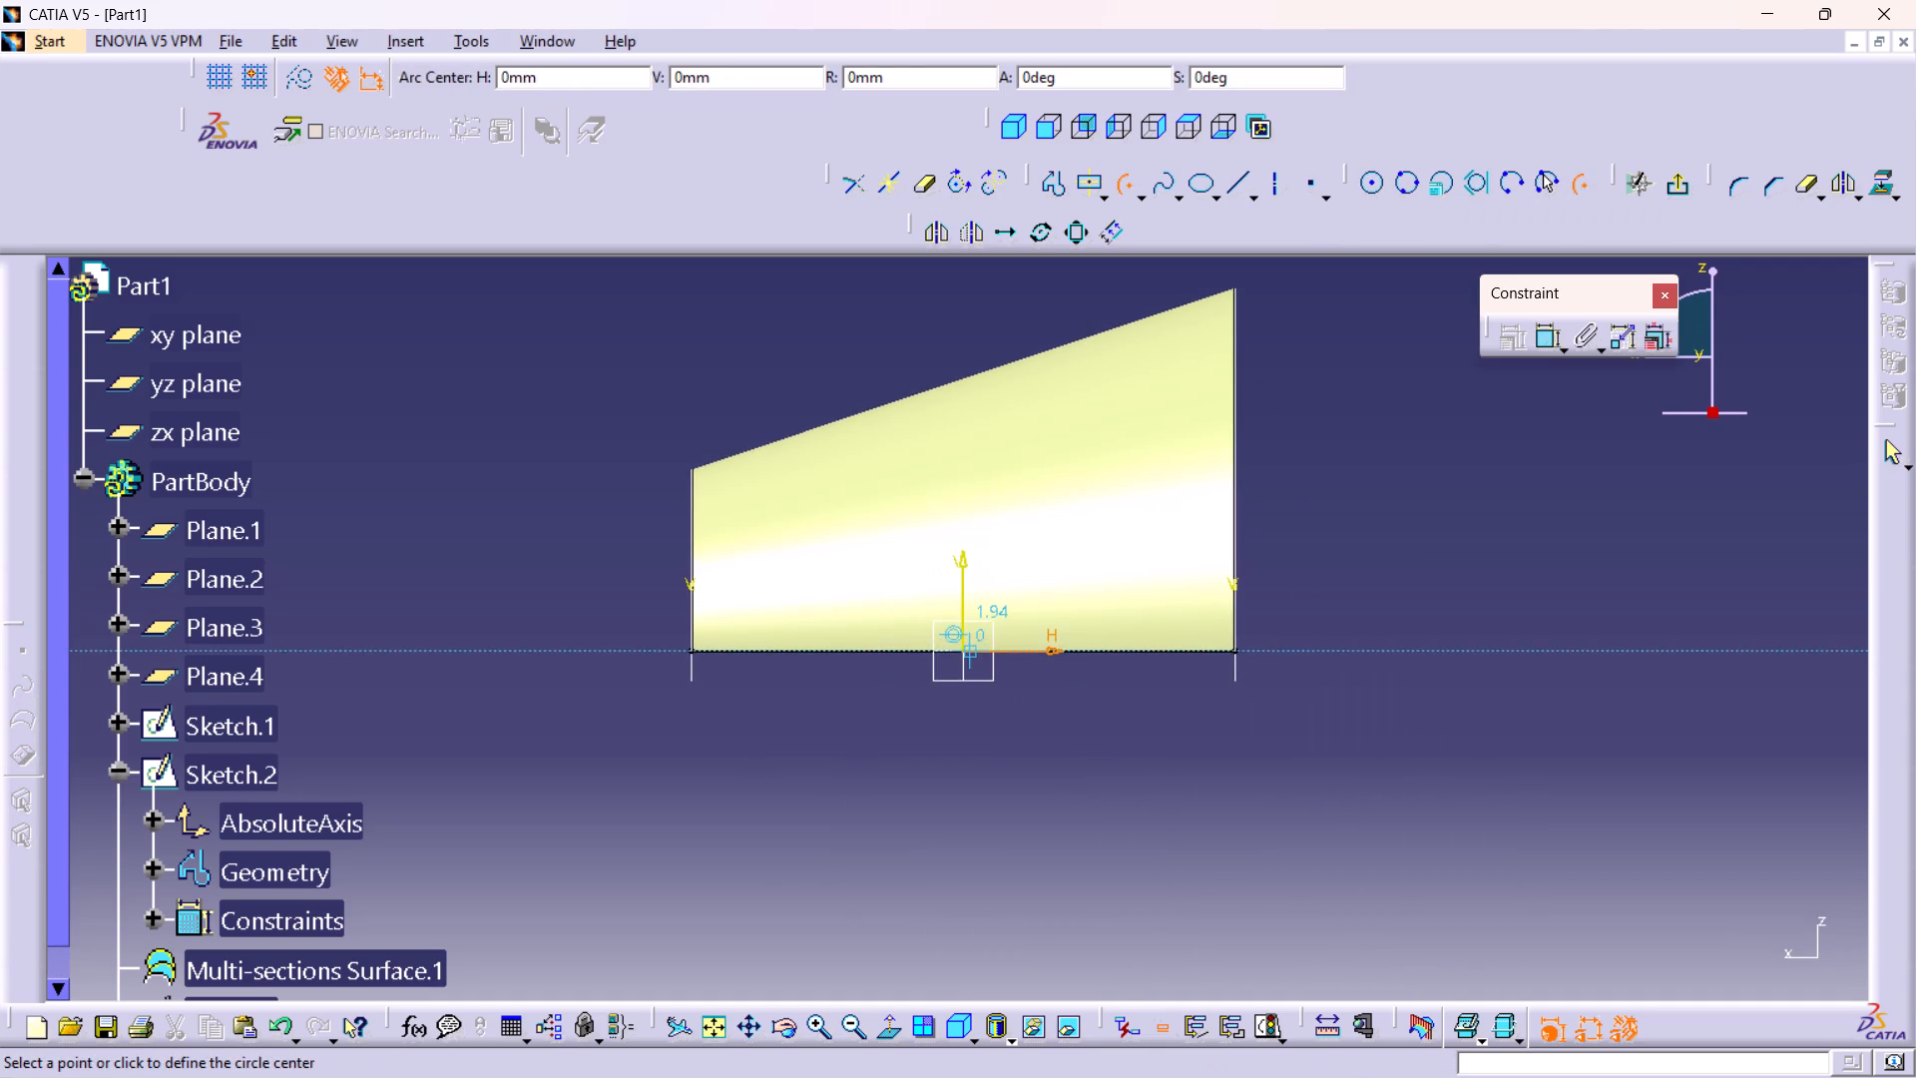
pyautogui.click(966, 649)
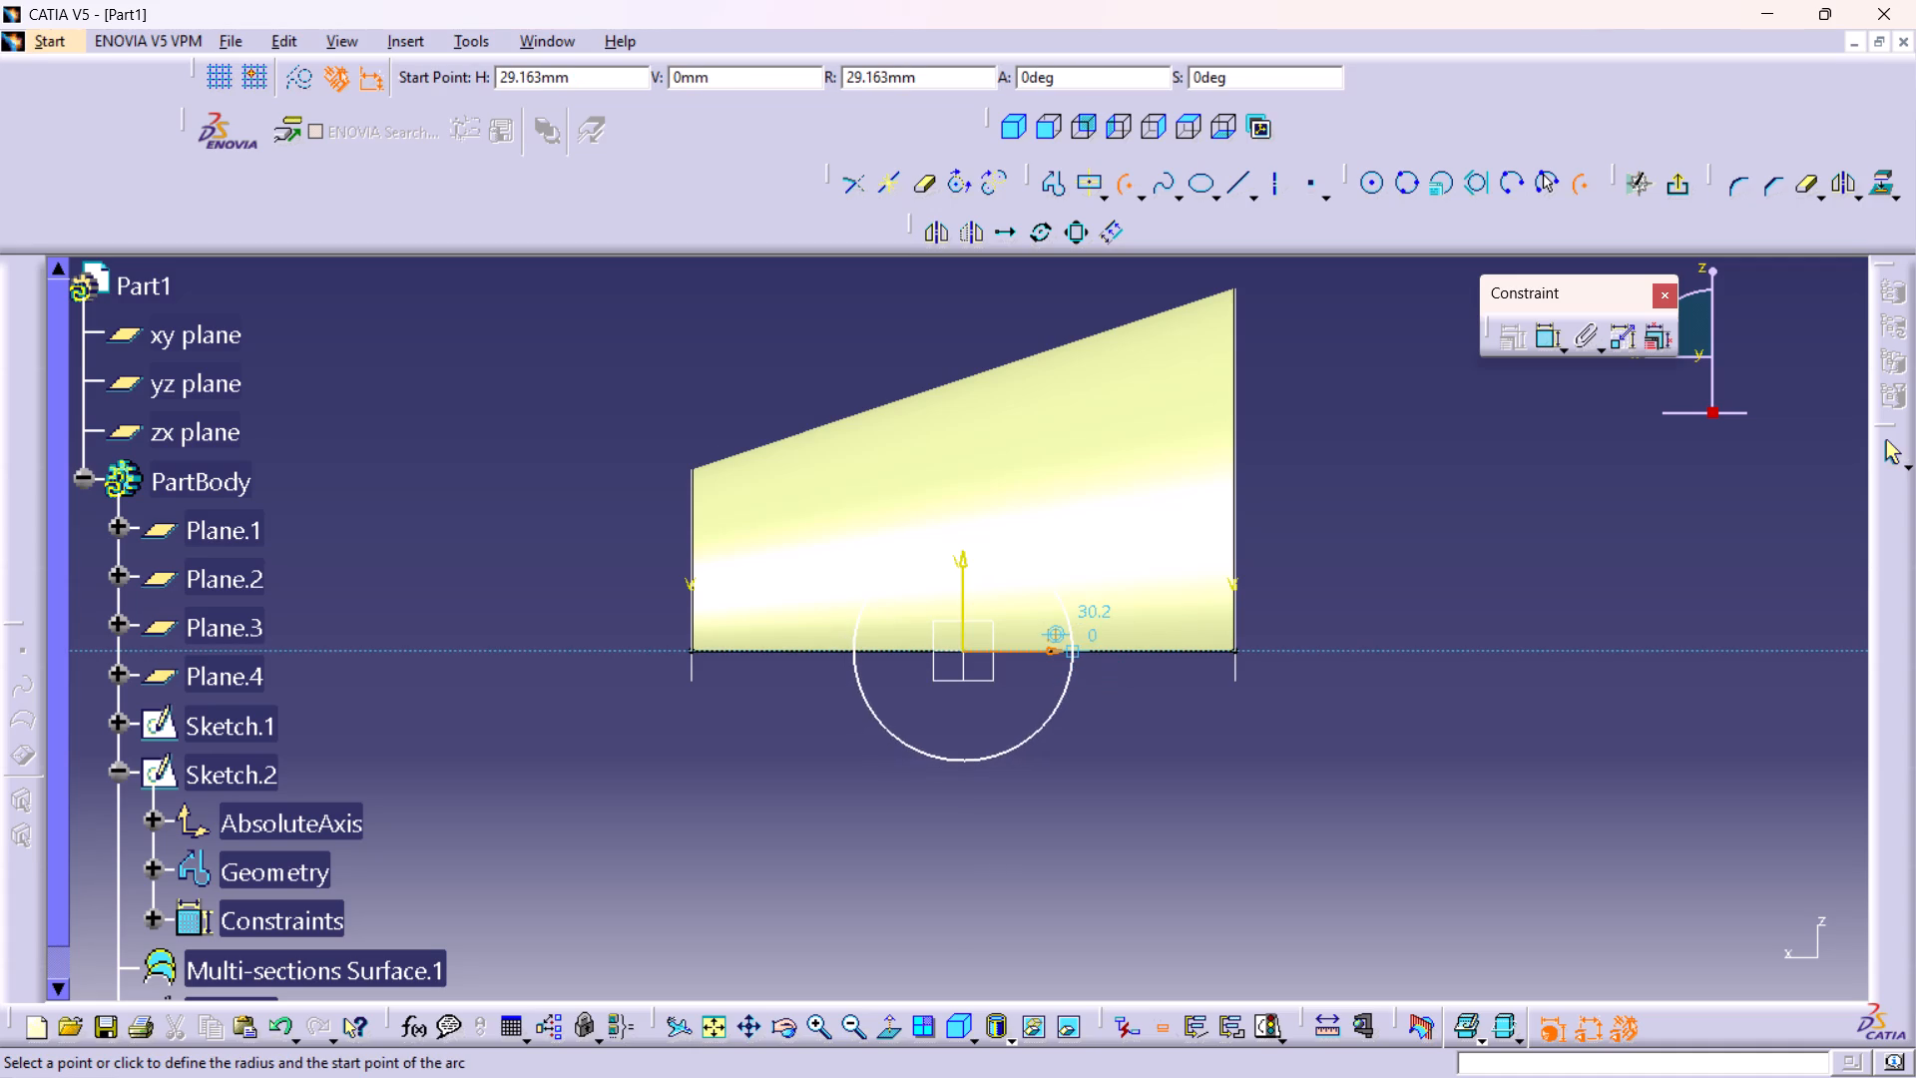
pyautogui.click(1069, 650)
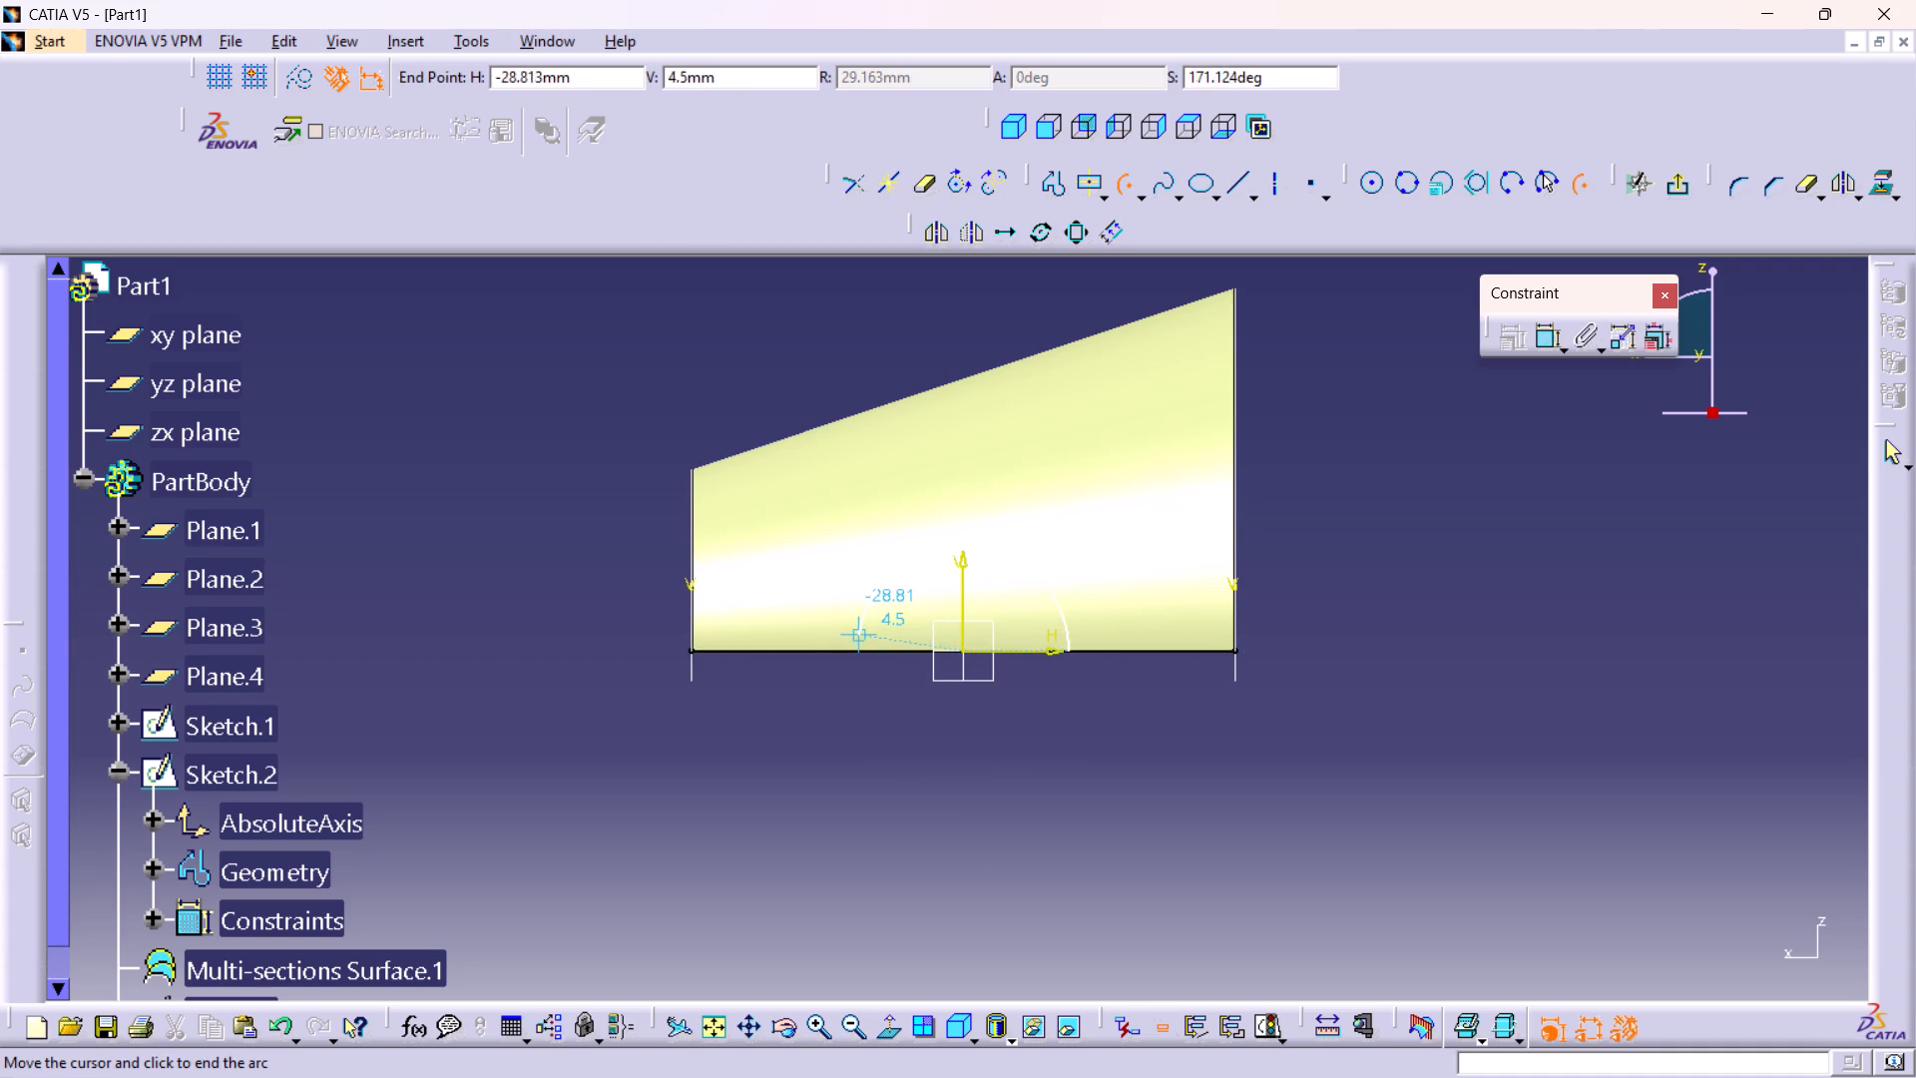
pyautogui.click(892, 650)
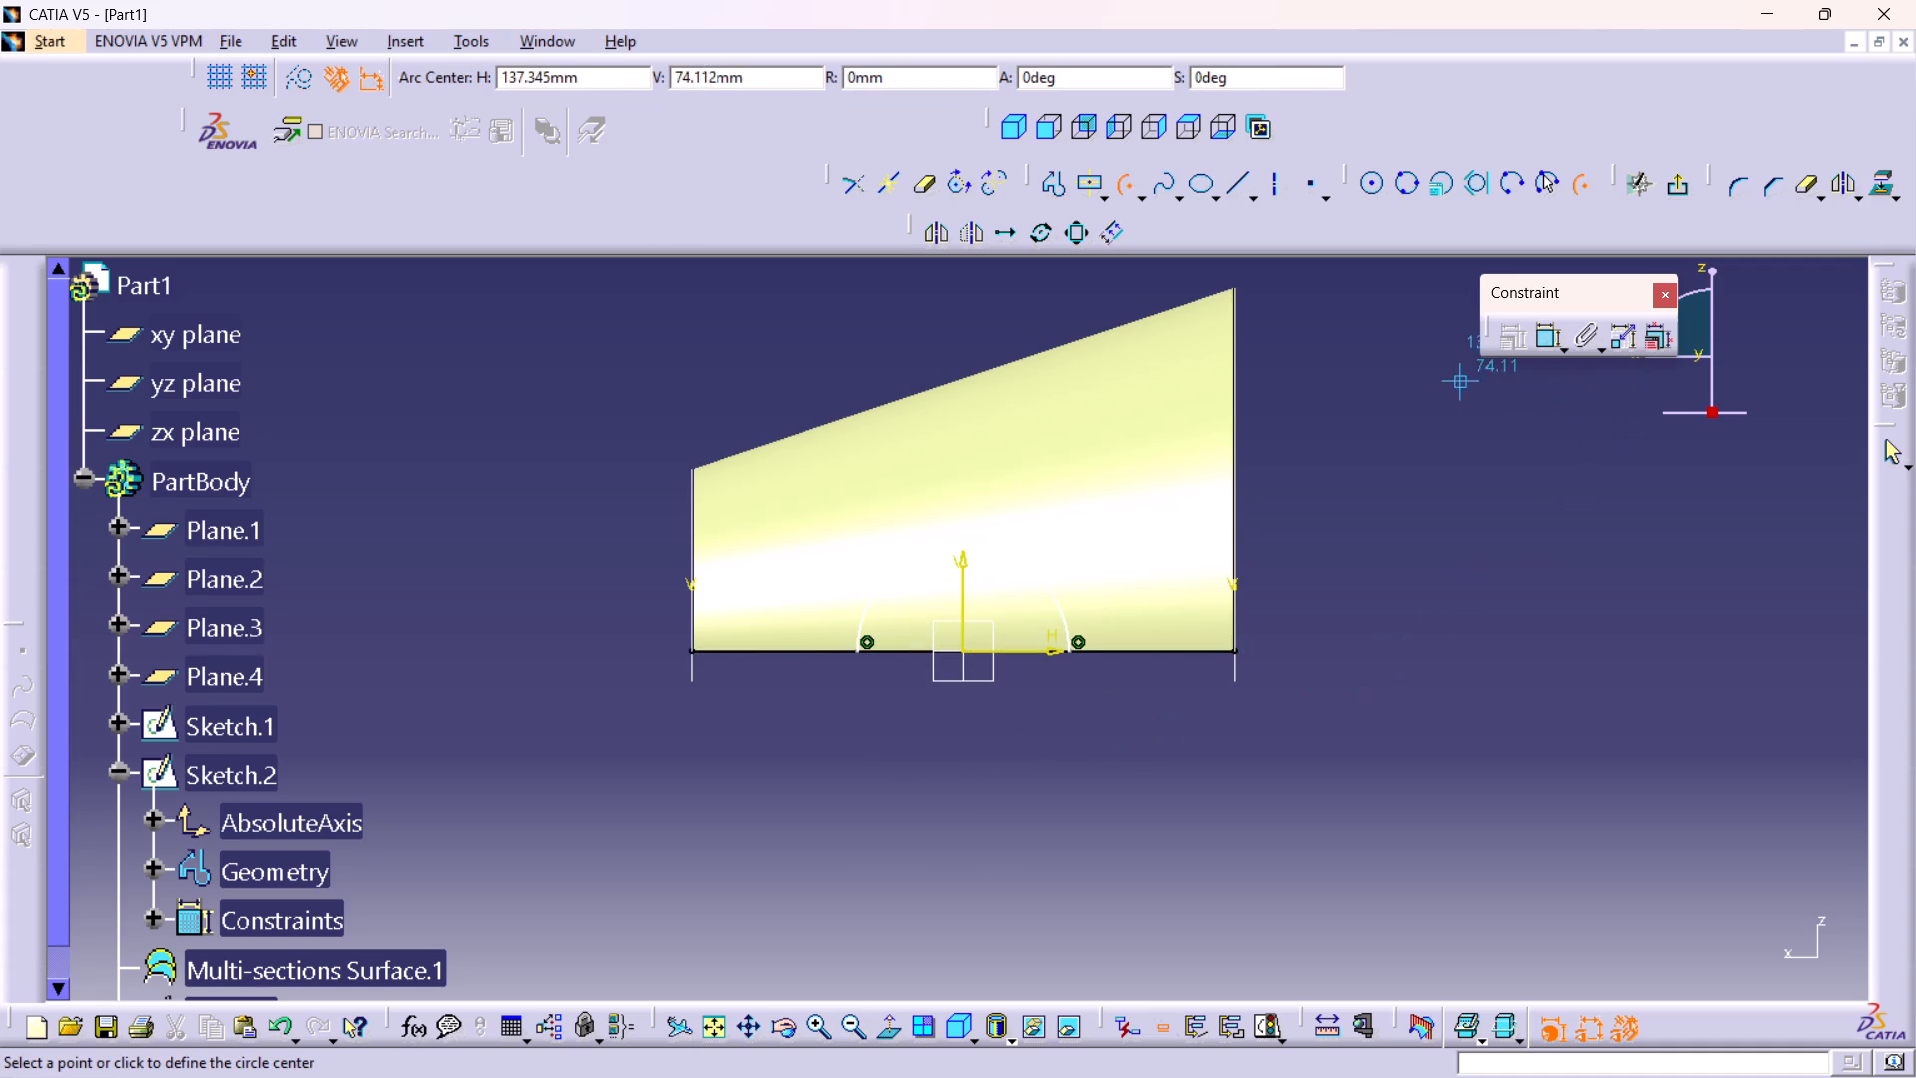
# Dimension the new arc's radius, set it to 25 mm, and exit the sketch.
pyautogui.doubleClick(1538, 336)
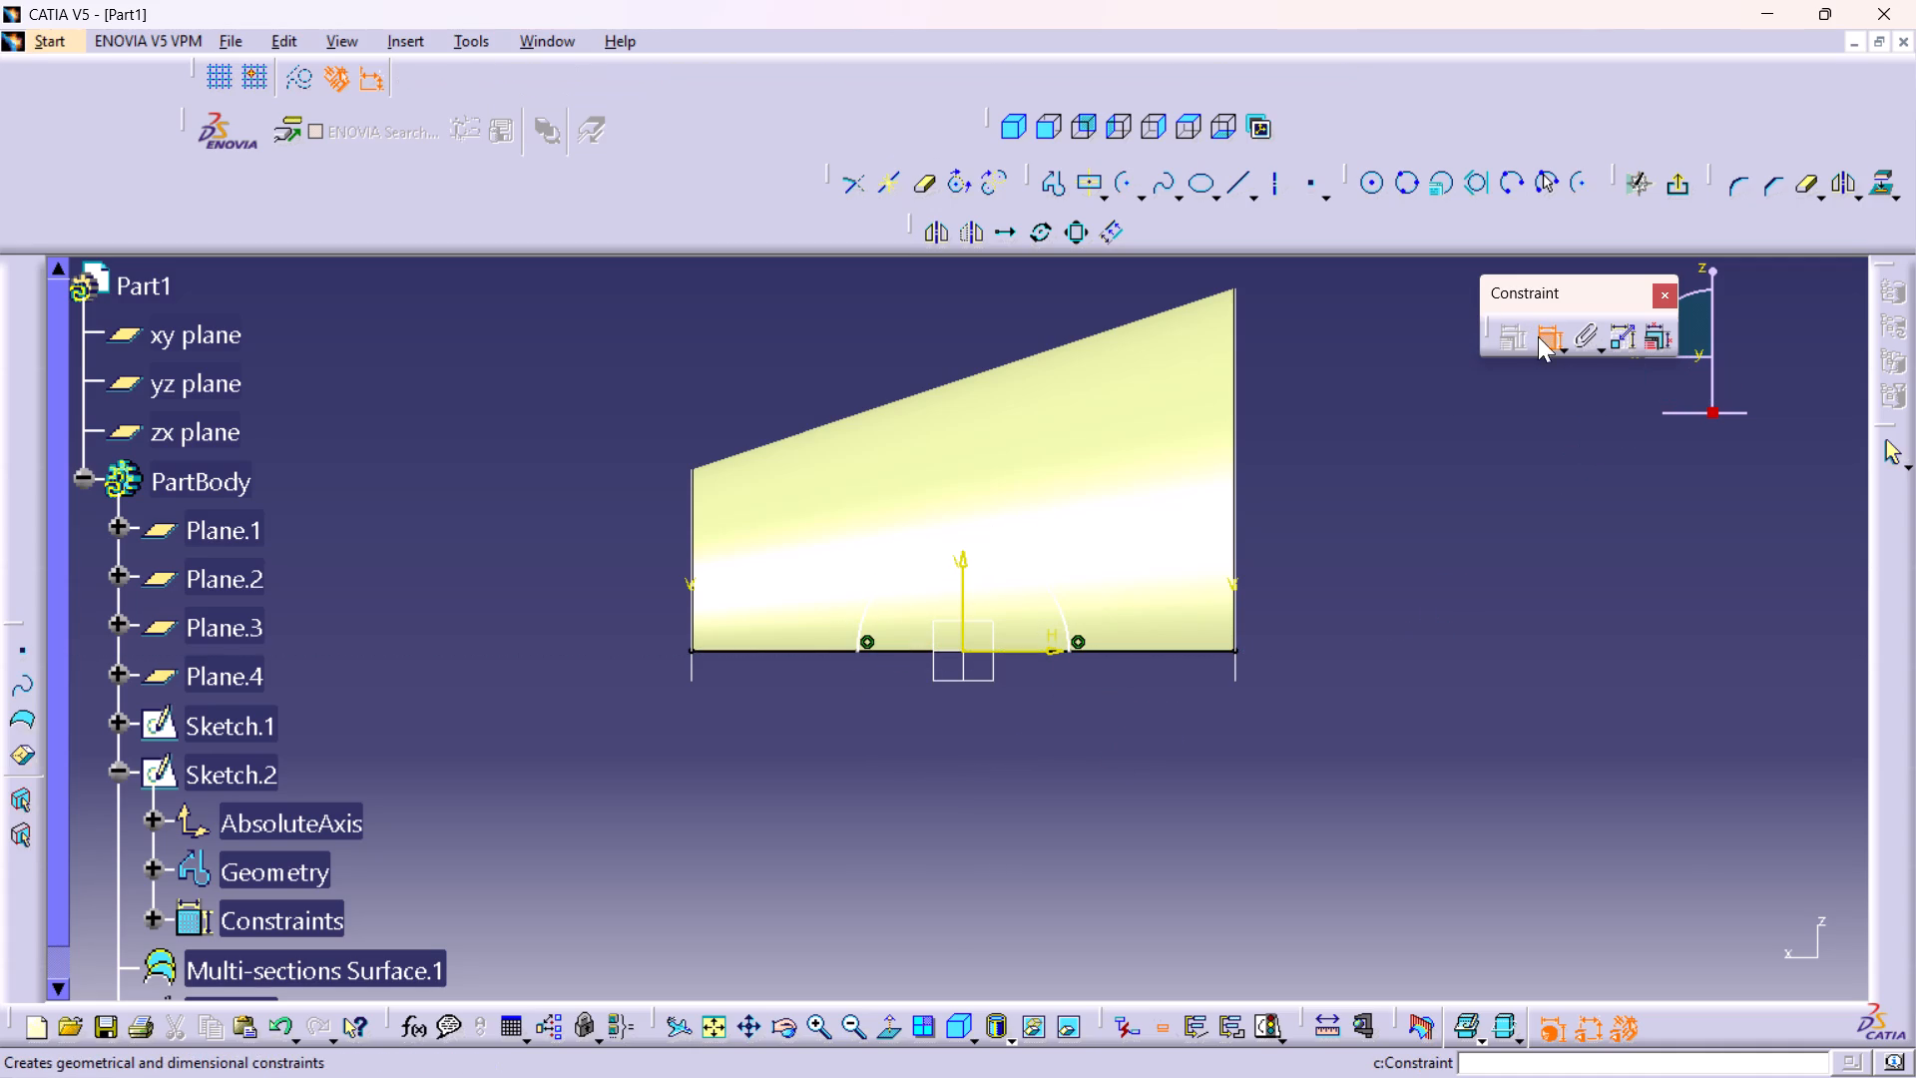
pyautogui.click(1058, 608)
pyautogui.click(1381, 536)
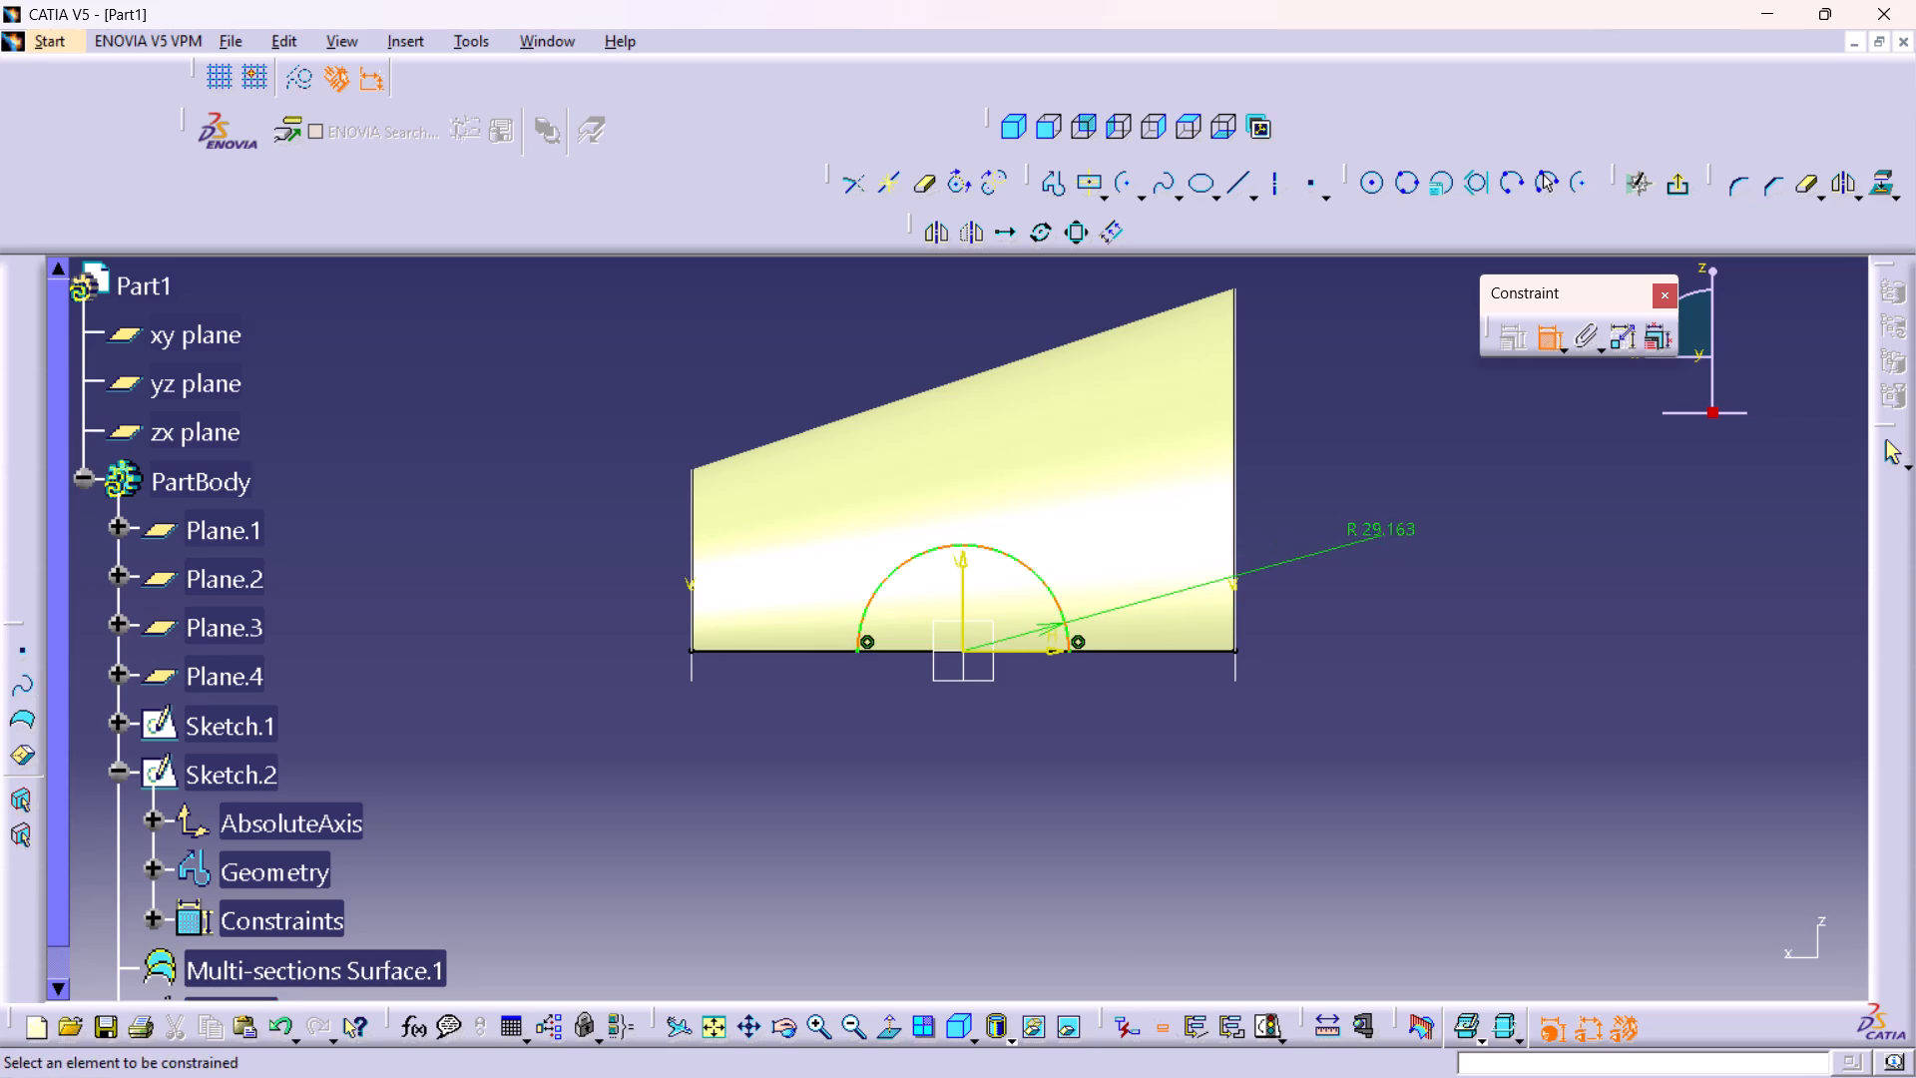
pyautogui.doubleClick(1377, 525)
pyautogui.write('25')
pyautogui.press('Return')
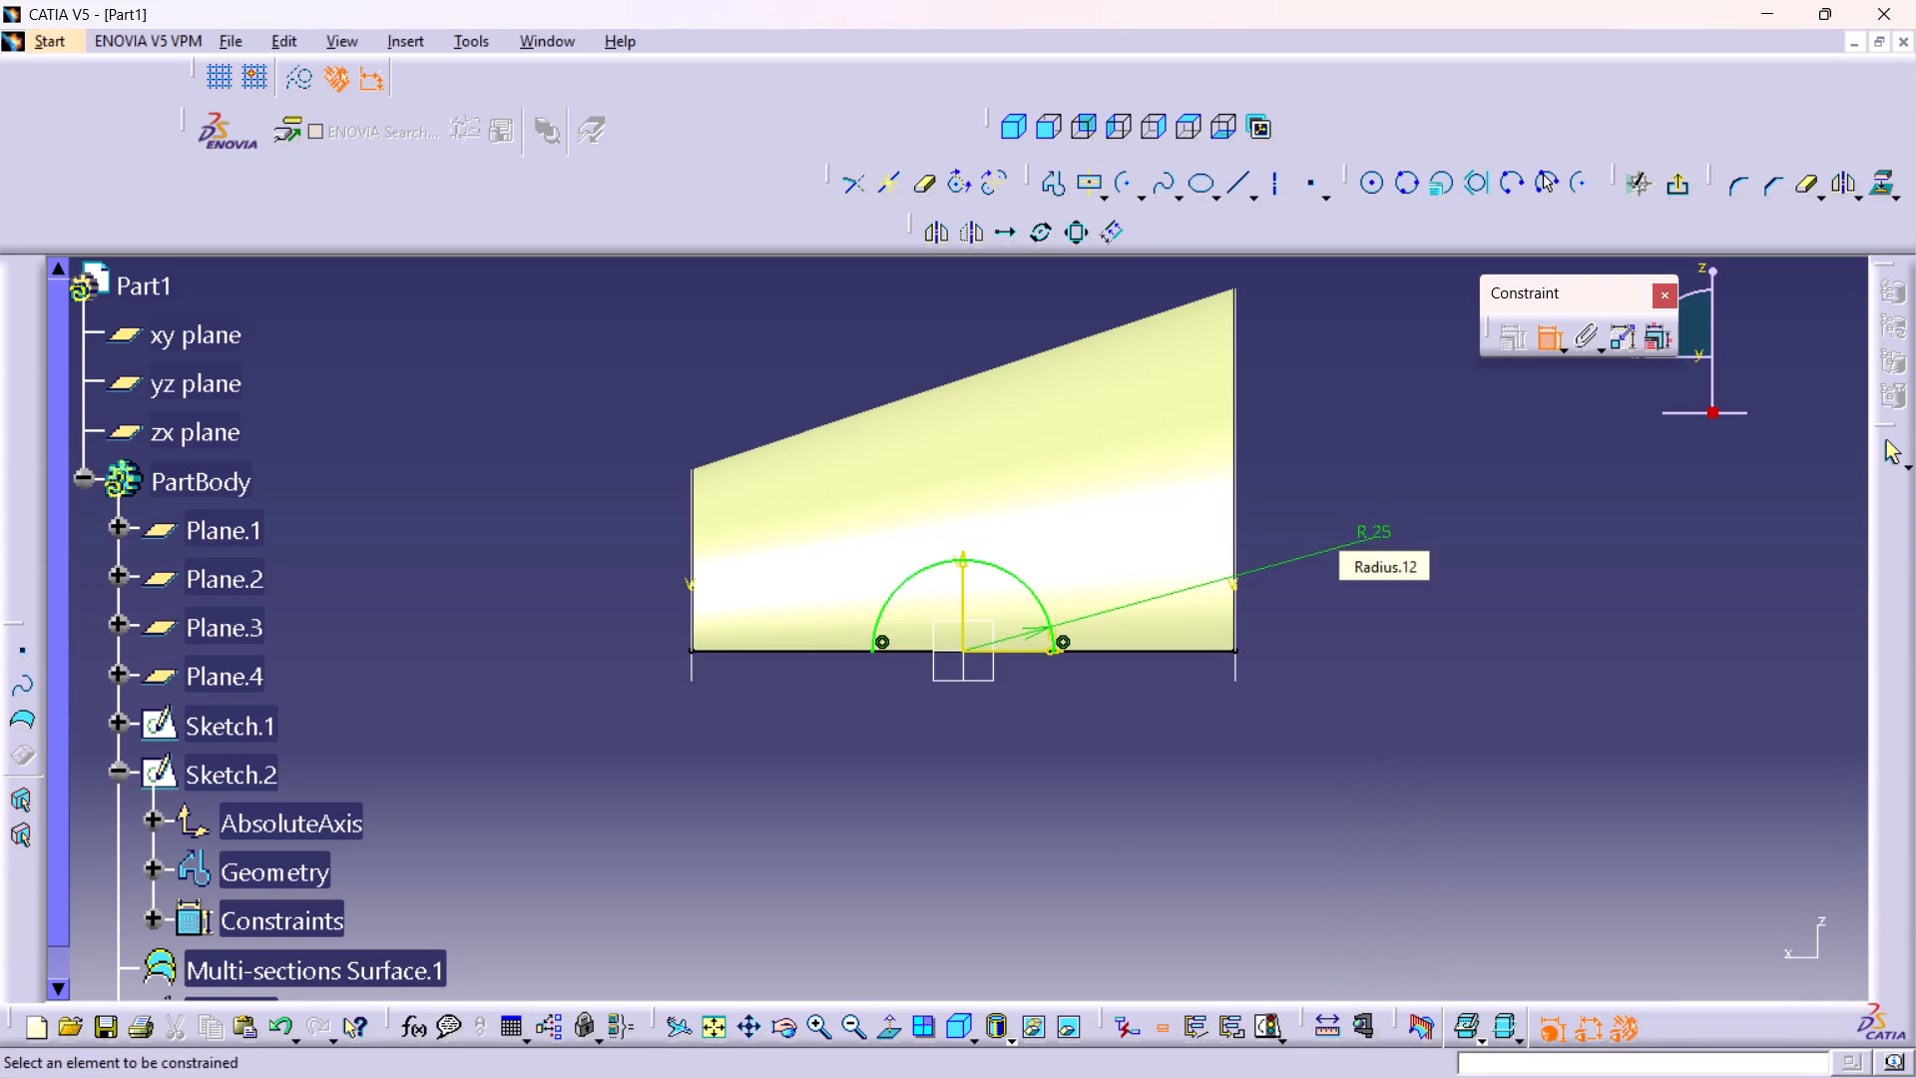
pyautogui.click(1433, 468)
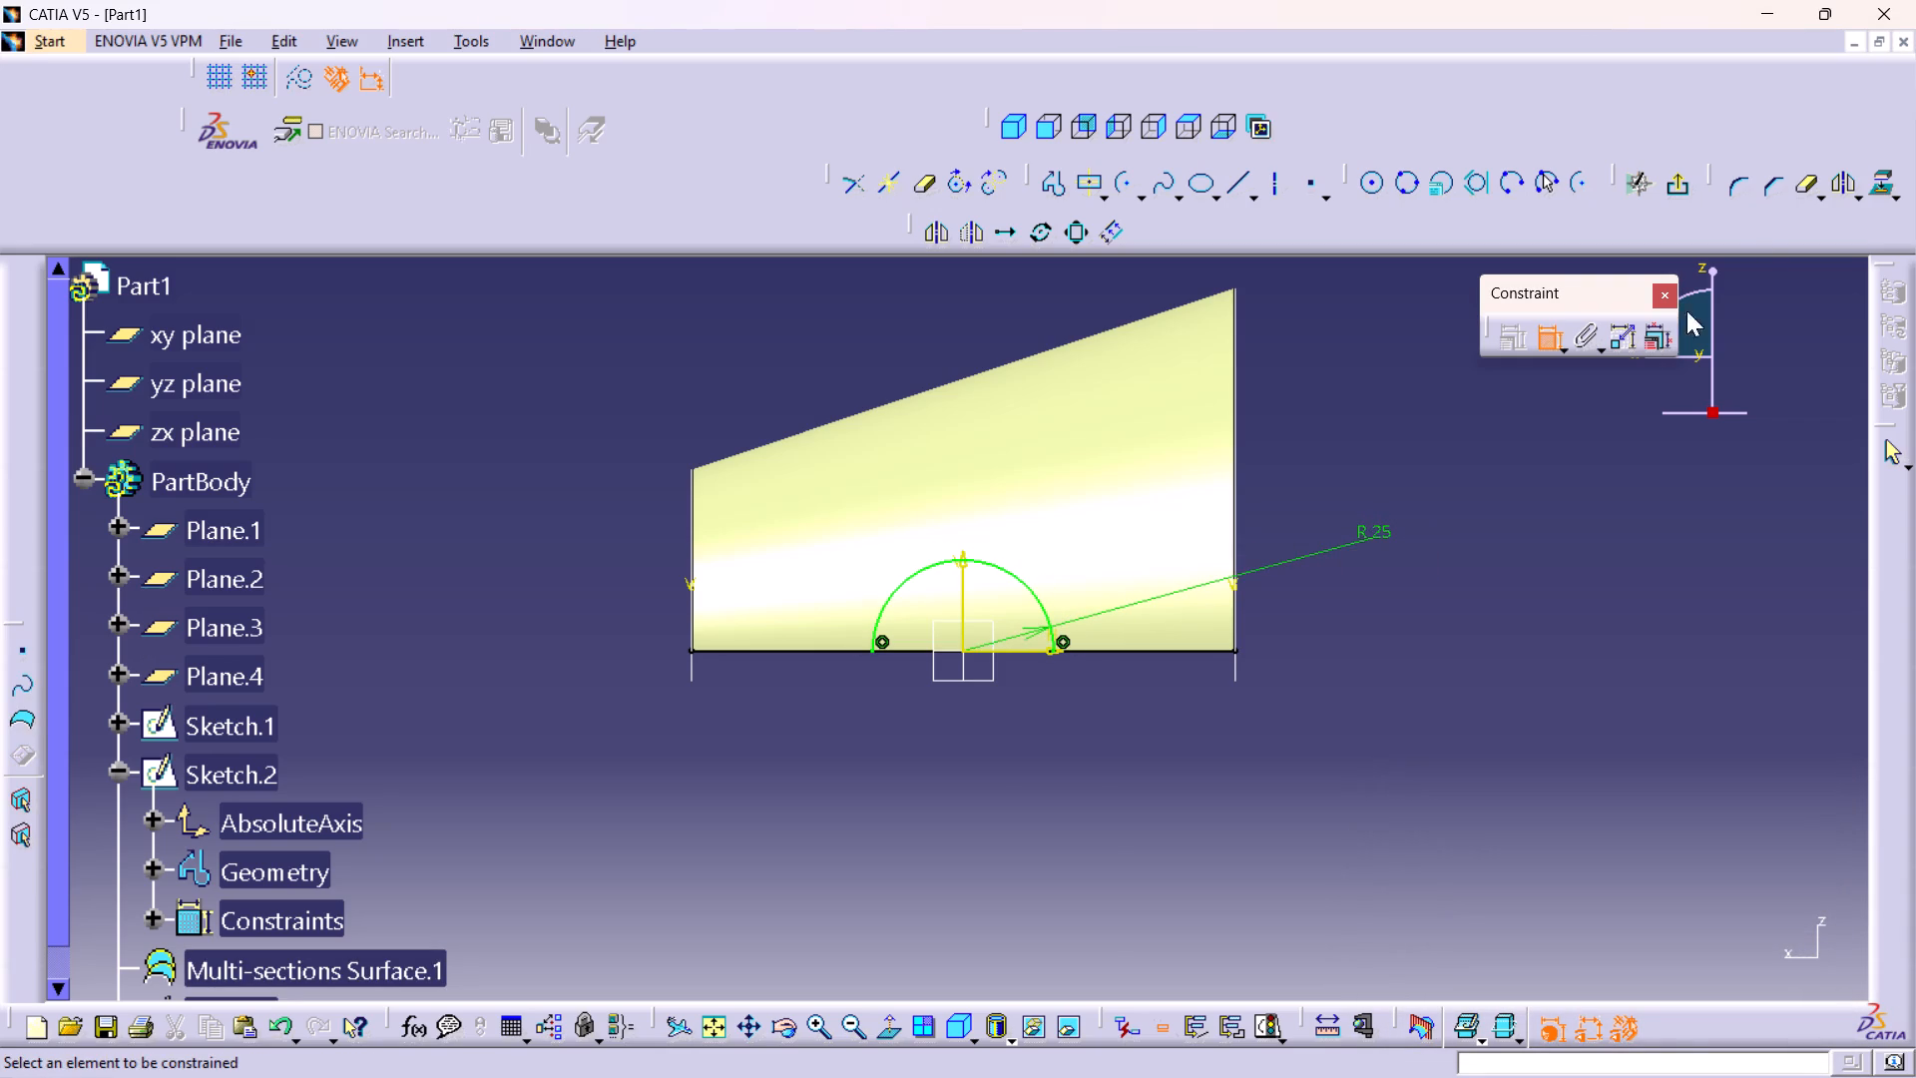
pyautogui.click(1680, 182)
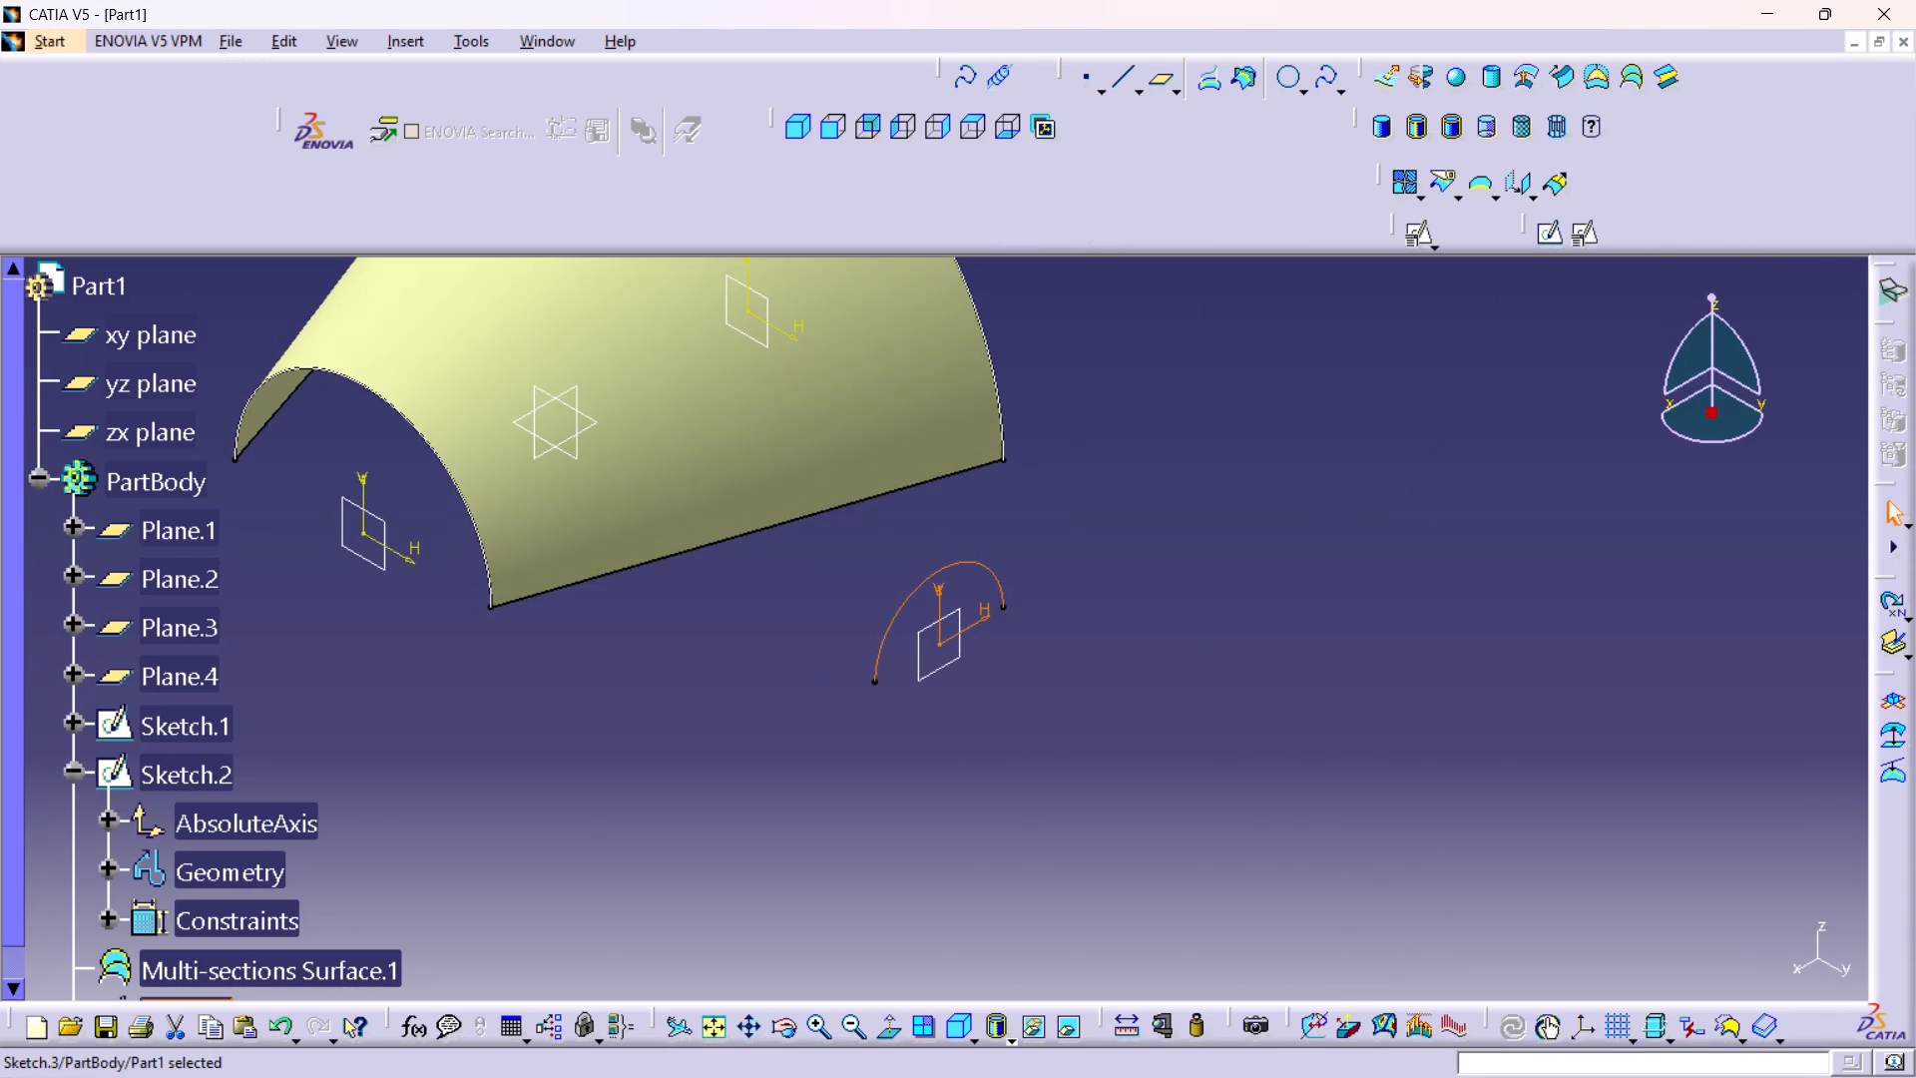
pyautogui.moveTo(1191, 514); pyautogui.dragTo(1294, 717, button='middle')
pyautogui.rightClick(1274, 625)
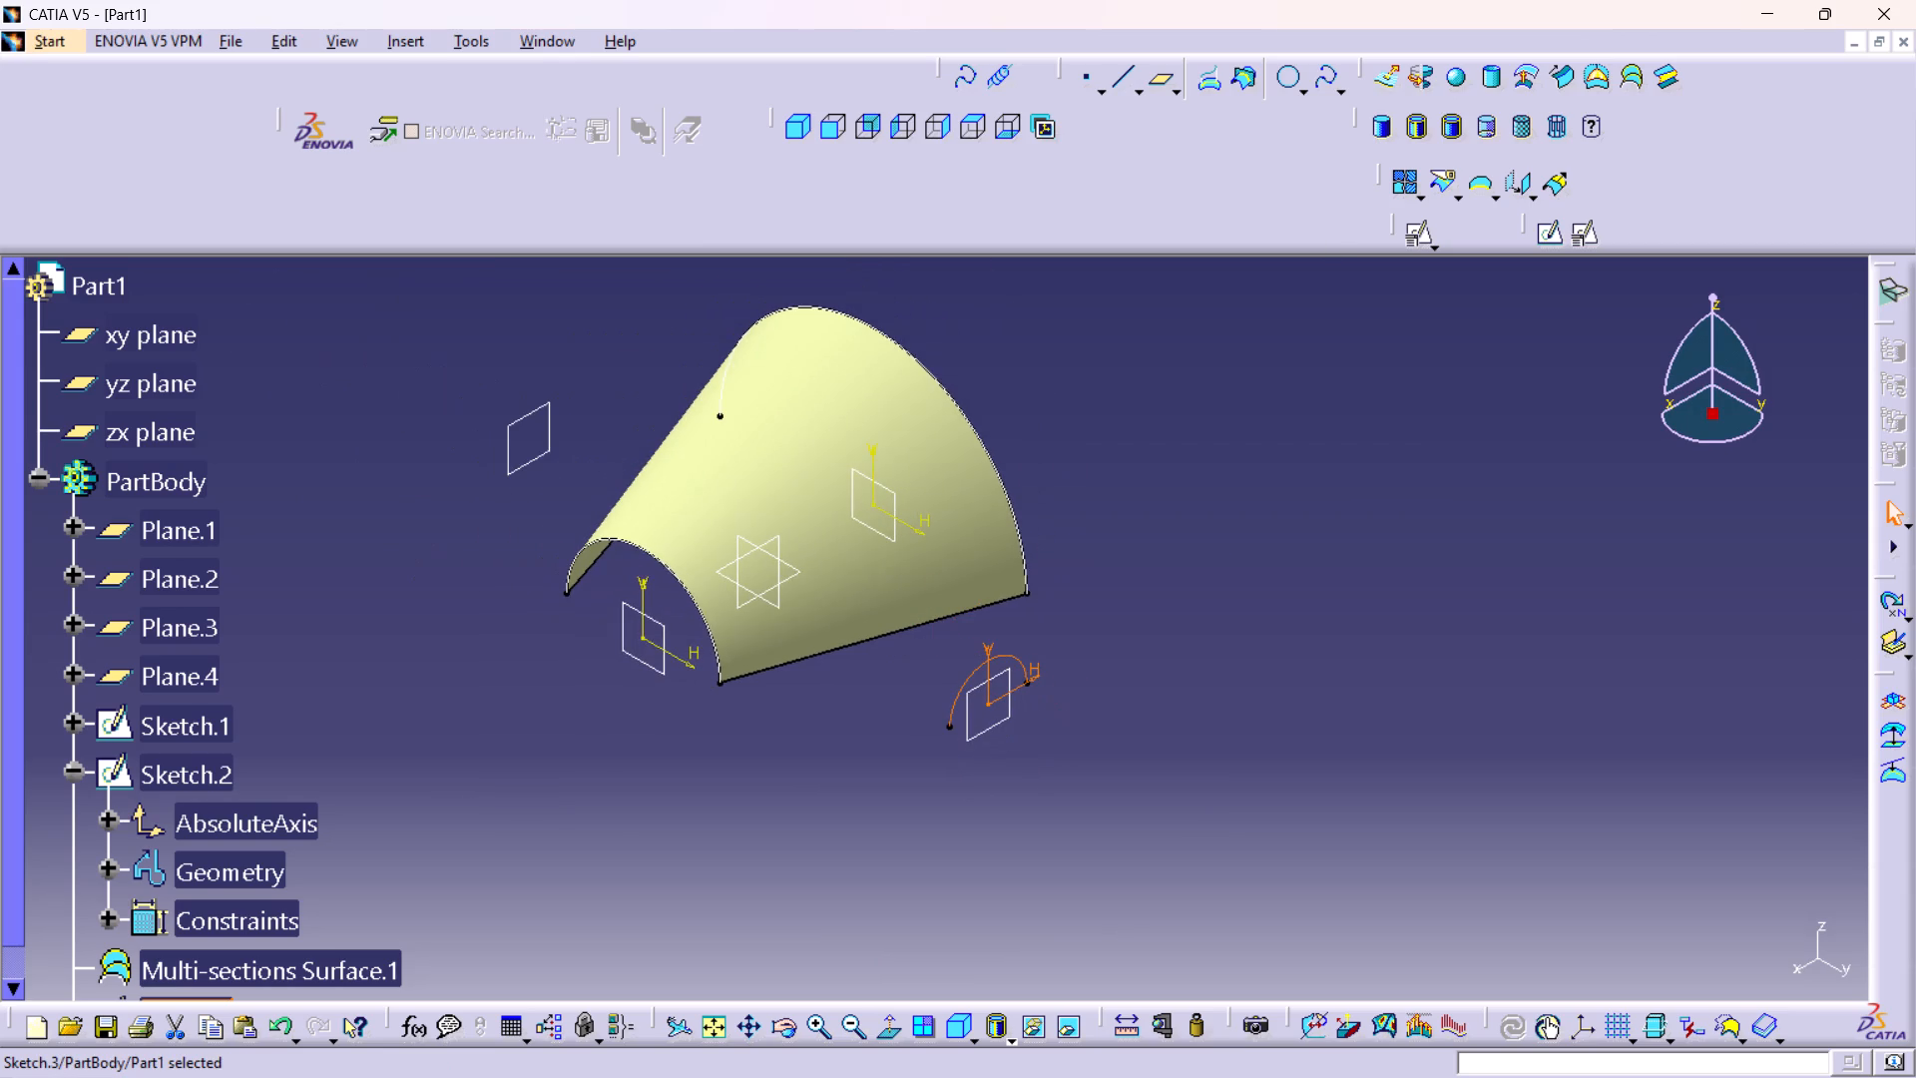
pyautogui.click(1261, 599)
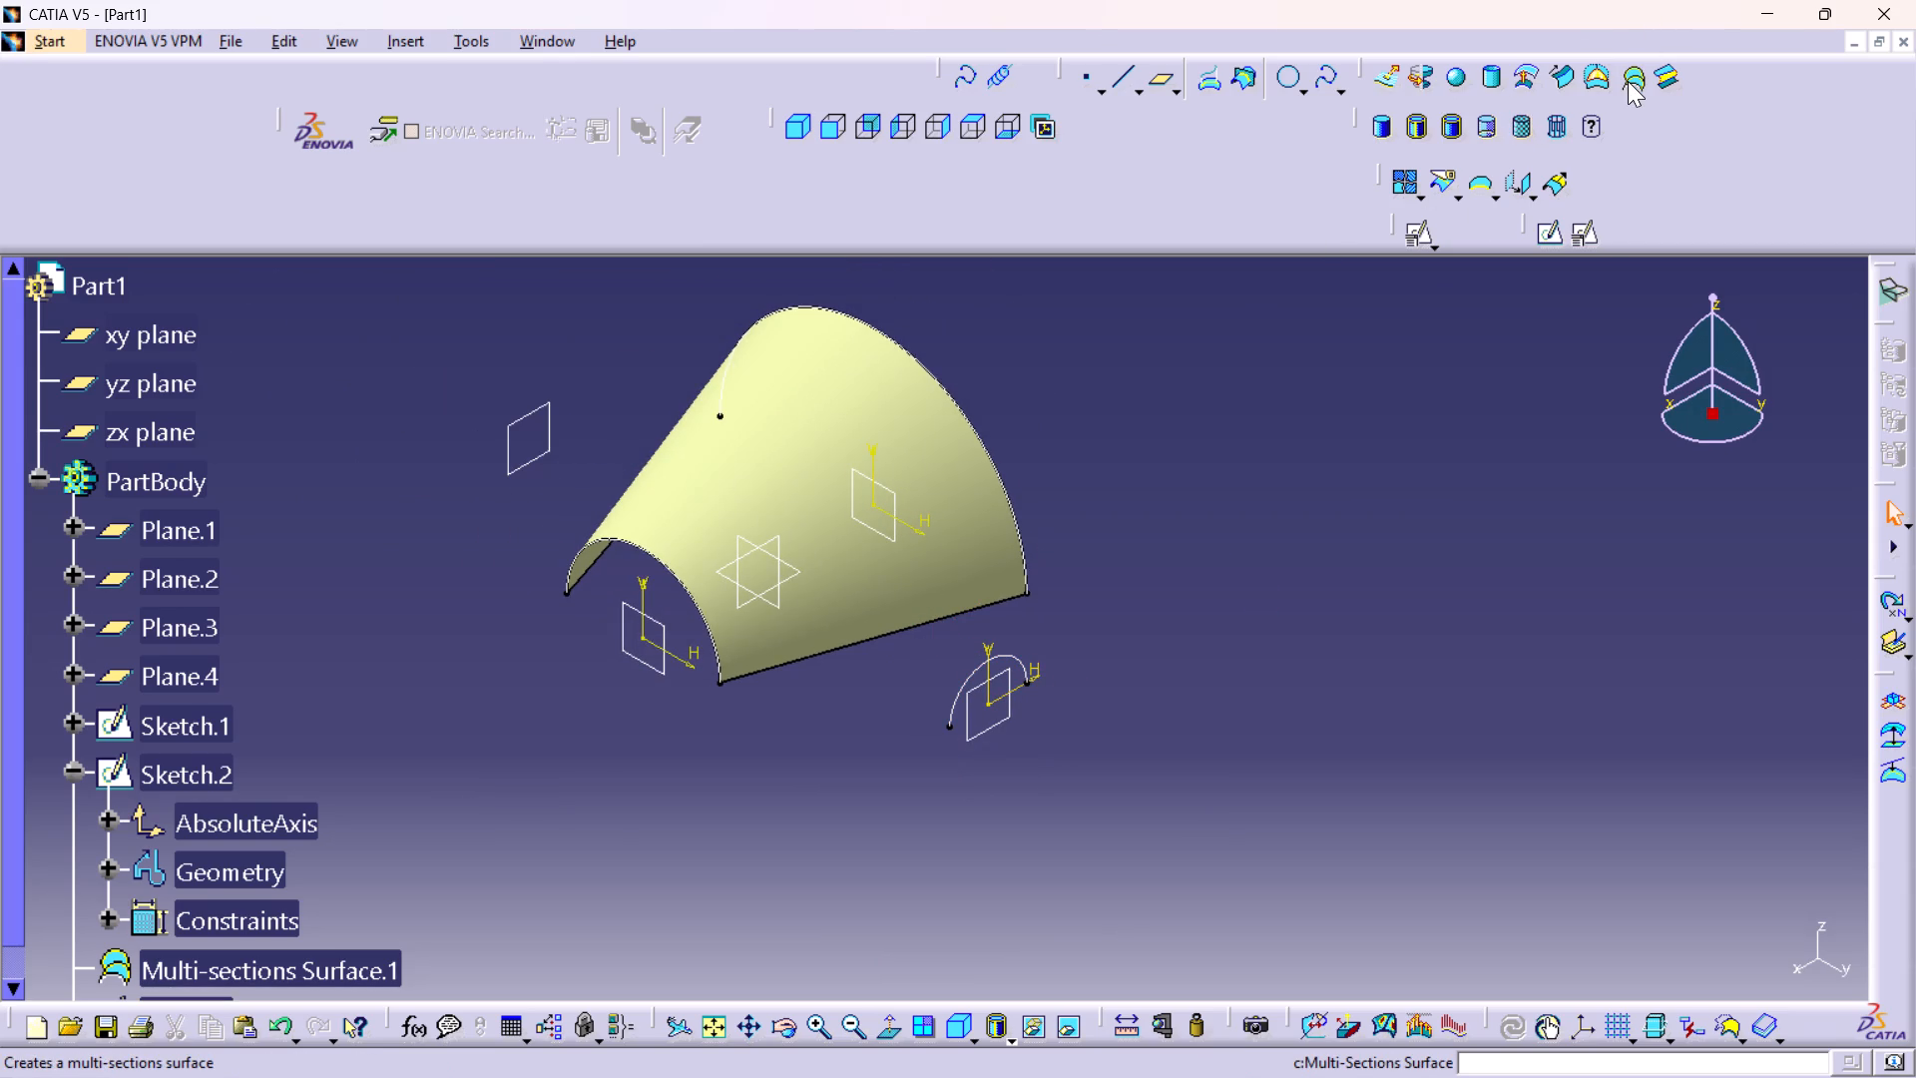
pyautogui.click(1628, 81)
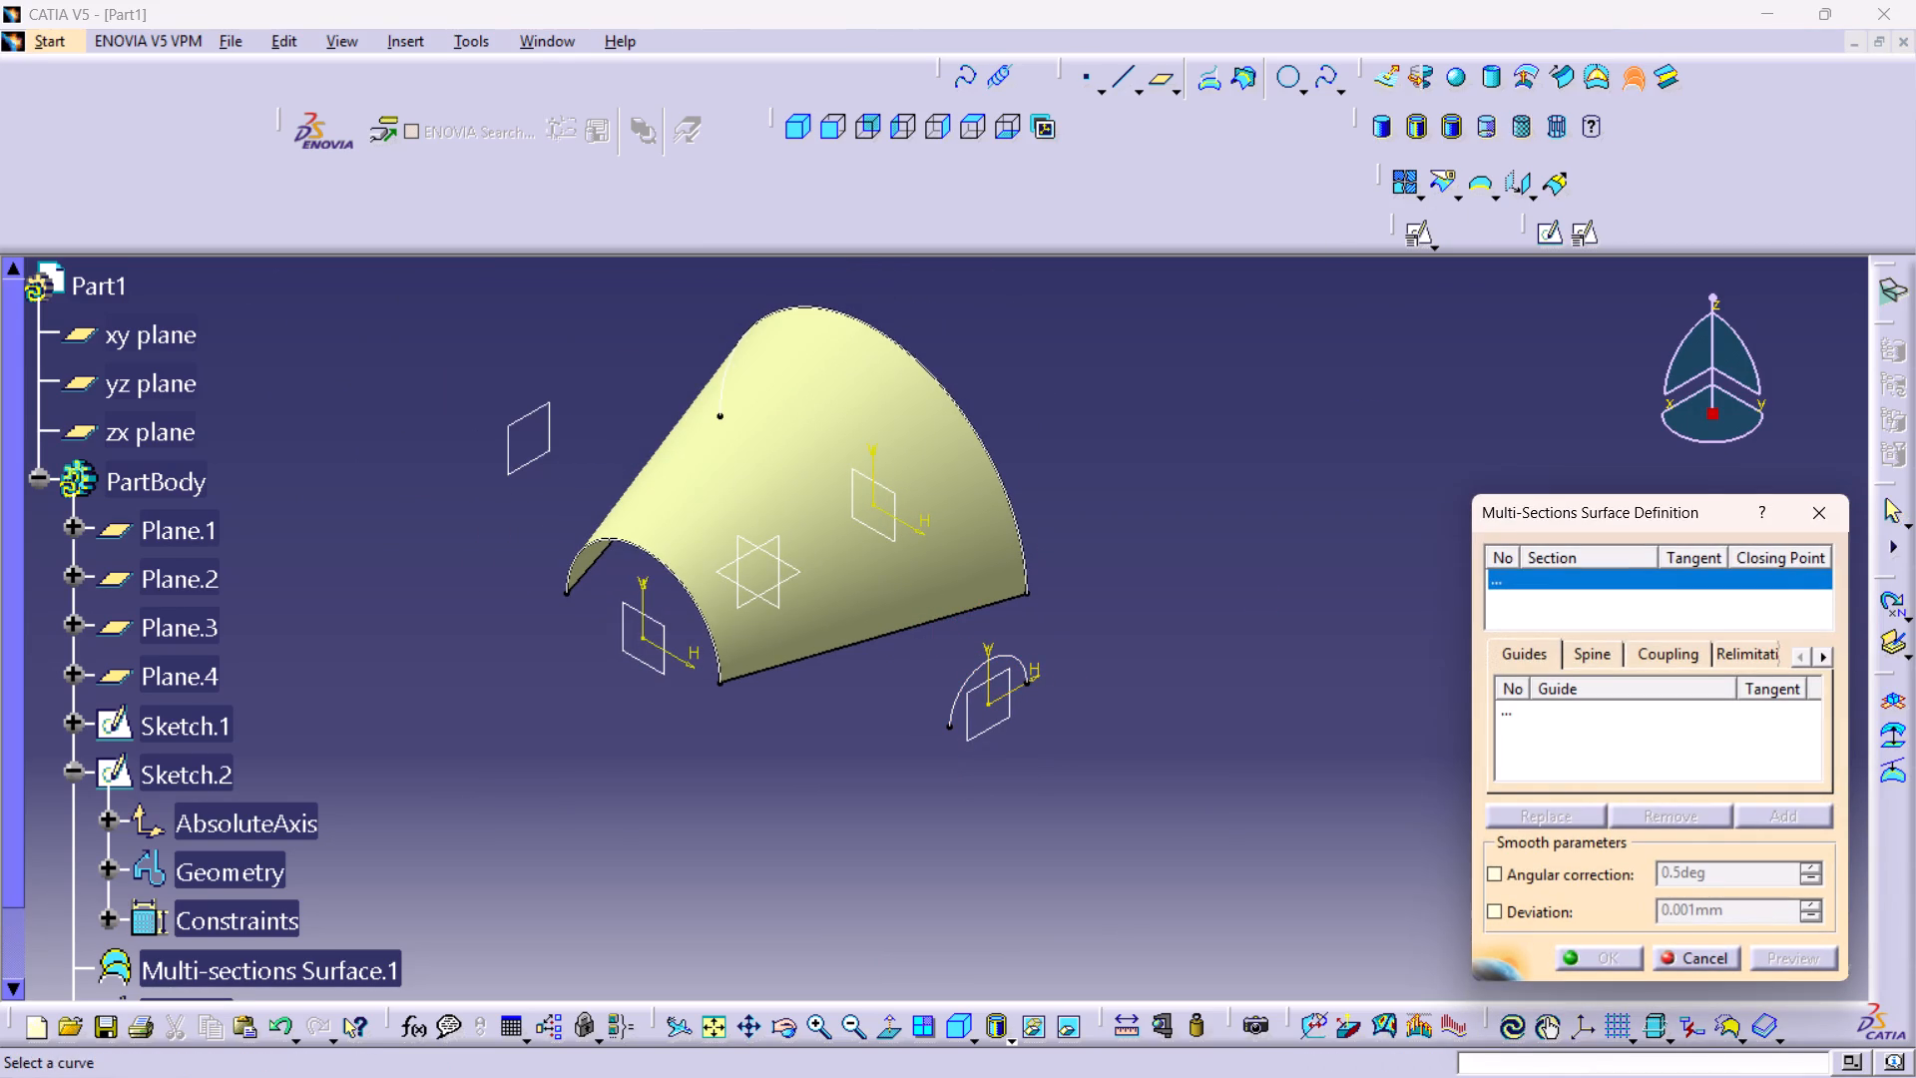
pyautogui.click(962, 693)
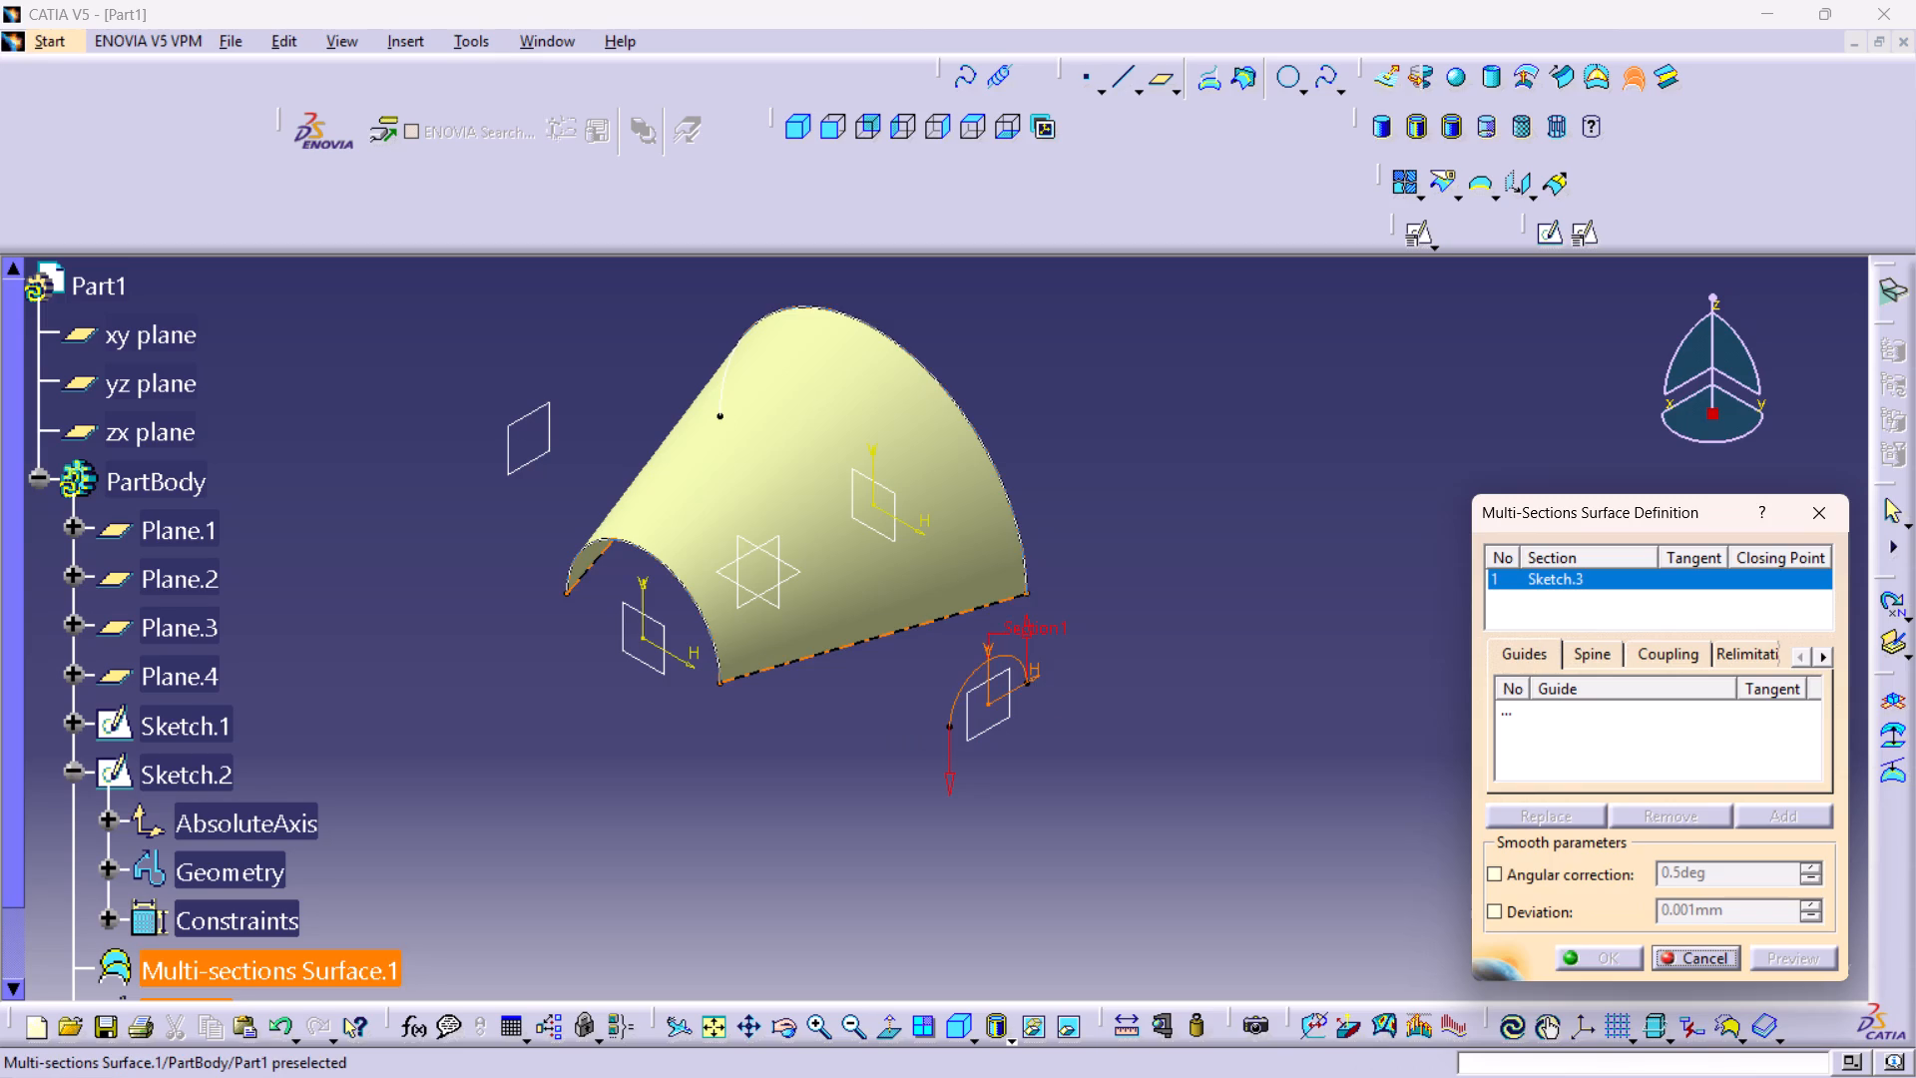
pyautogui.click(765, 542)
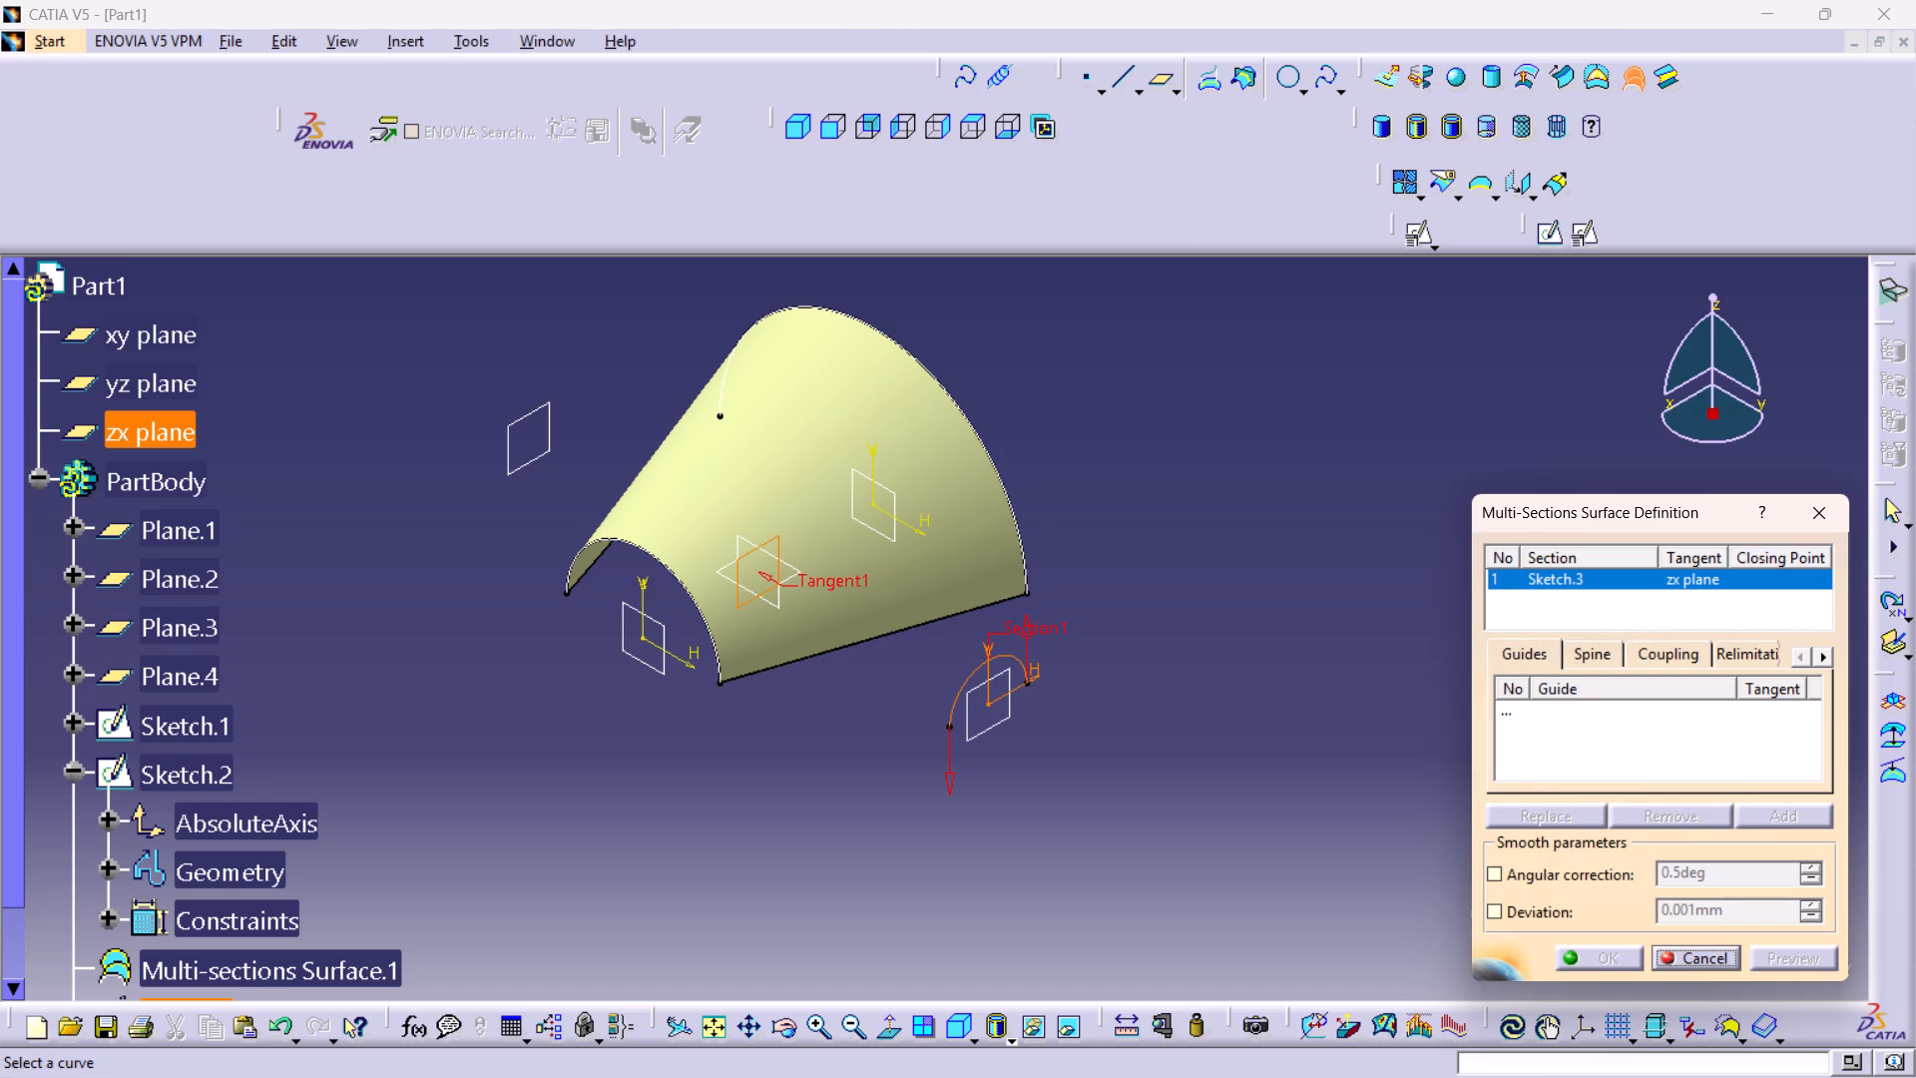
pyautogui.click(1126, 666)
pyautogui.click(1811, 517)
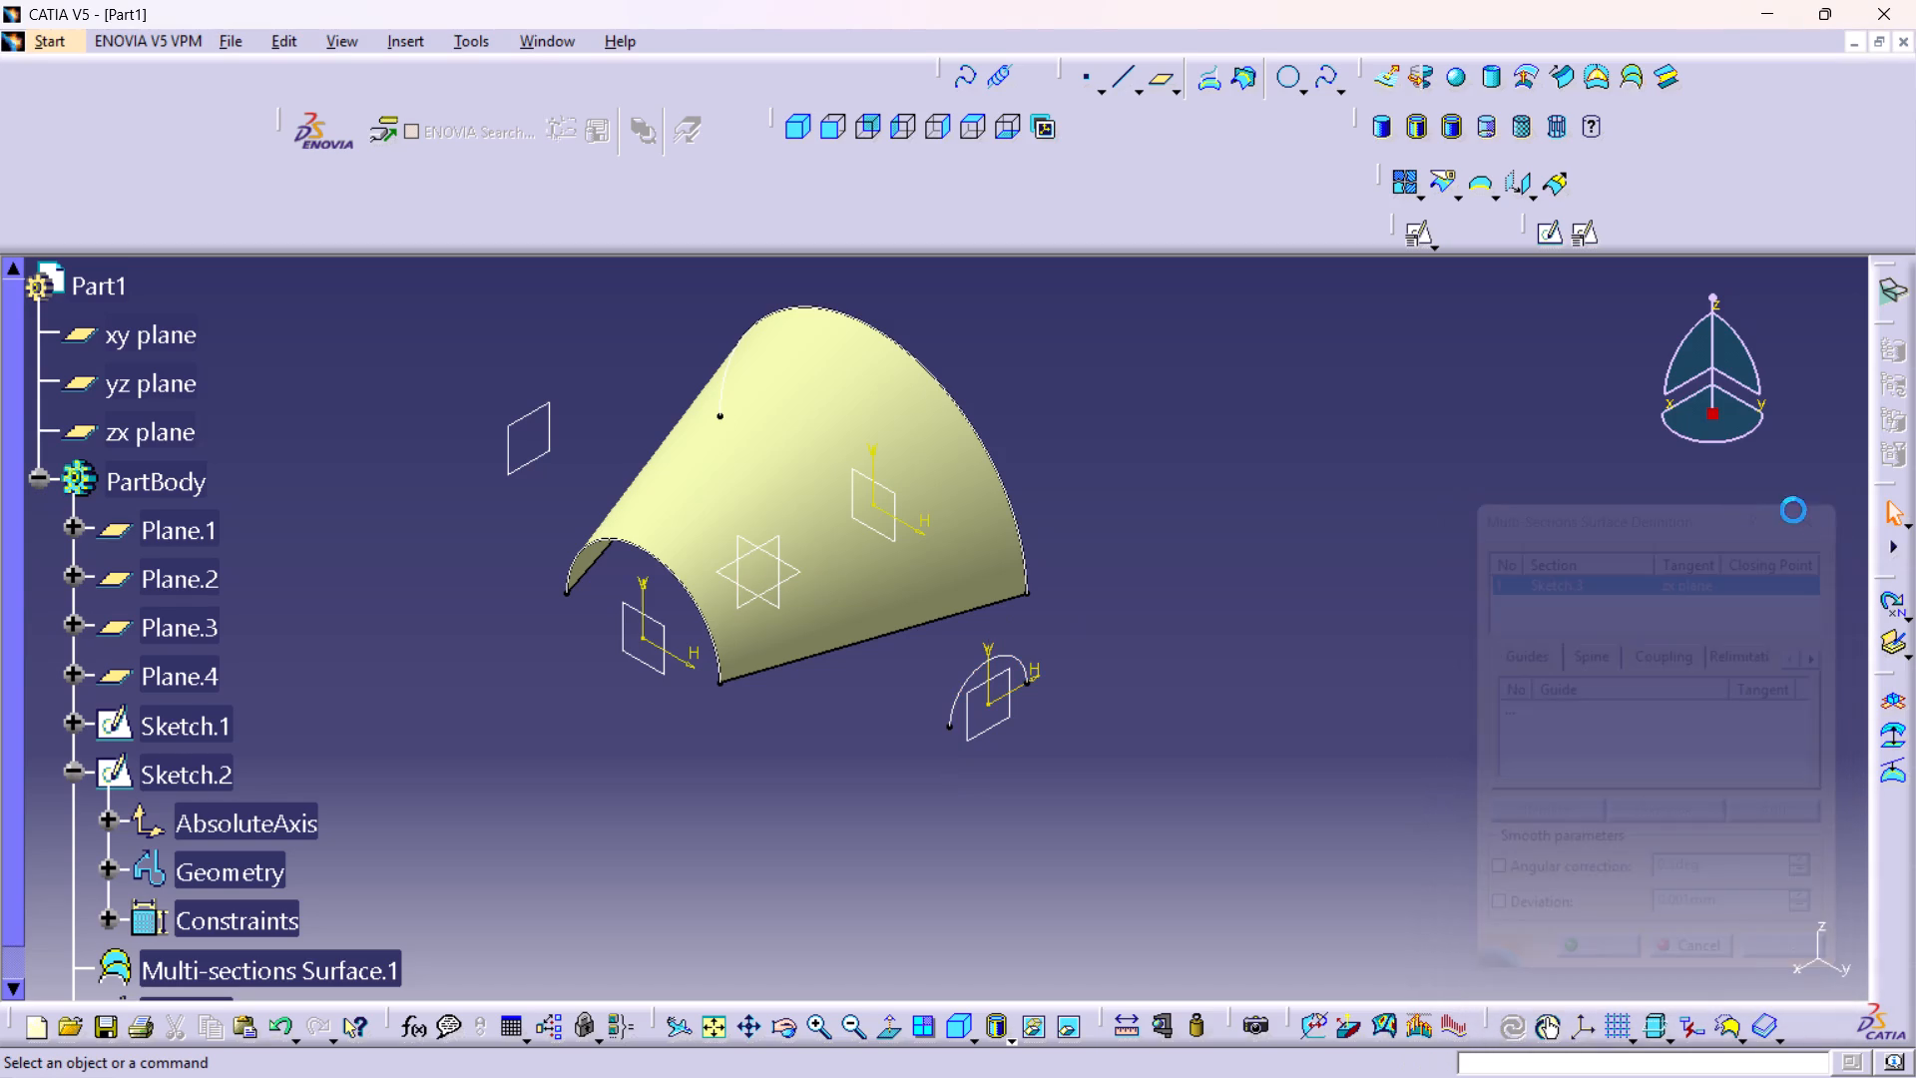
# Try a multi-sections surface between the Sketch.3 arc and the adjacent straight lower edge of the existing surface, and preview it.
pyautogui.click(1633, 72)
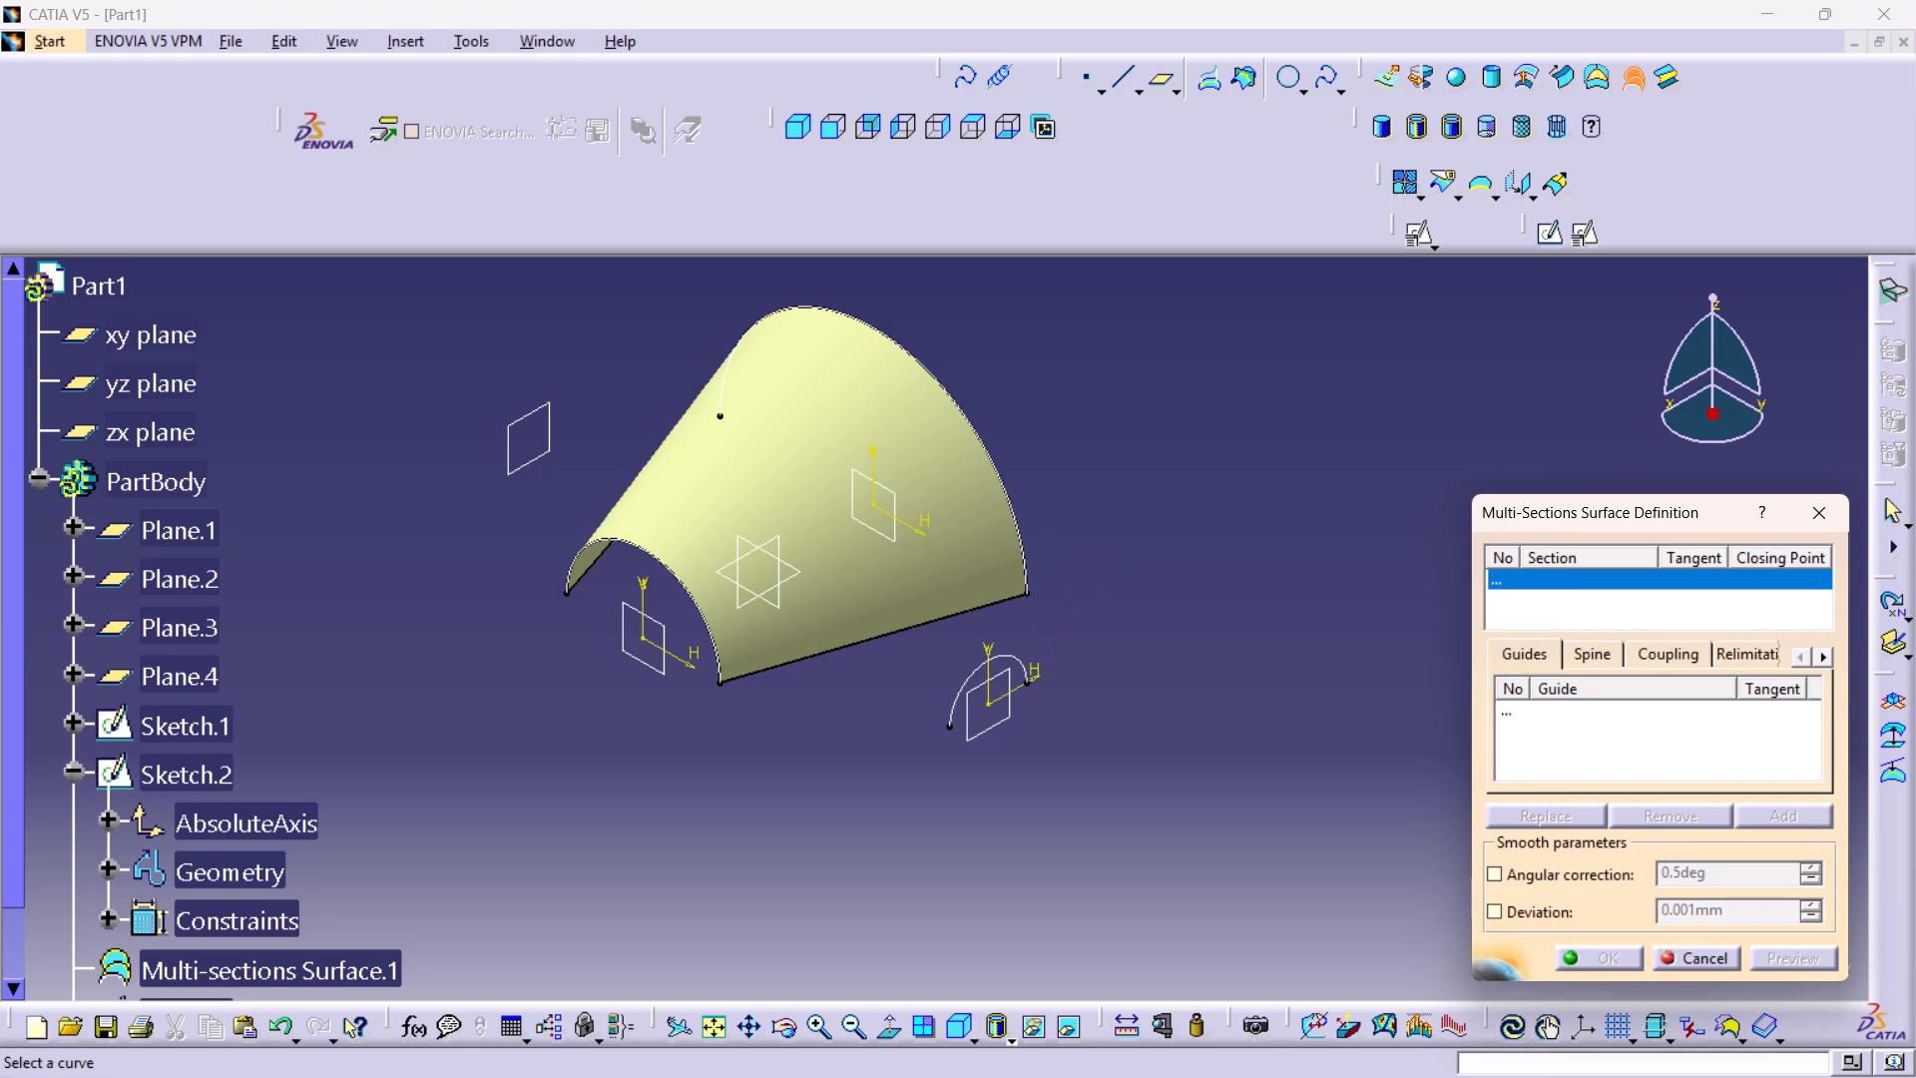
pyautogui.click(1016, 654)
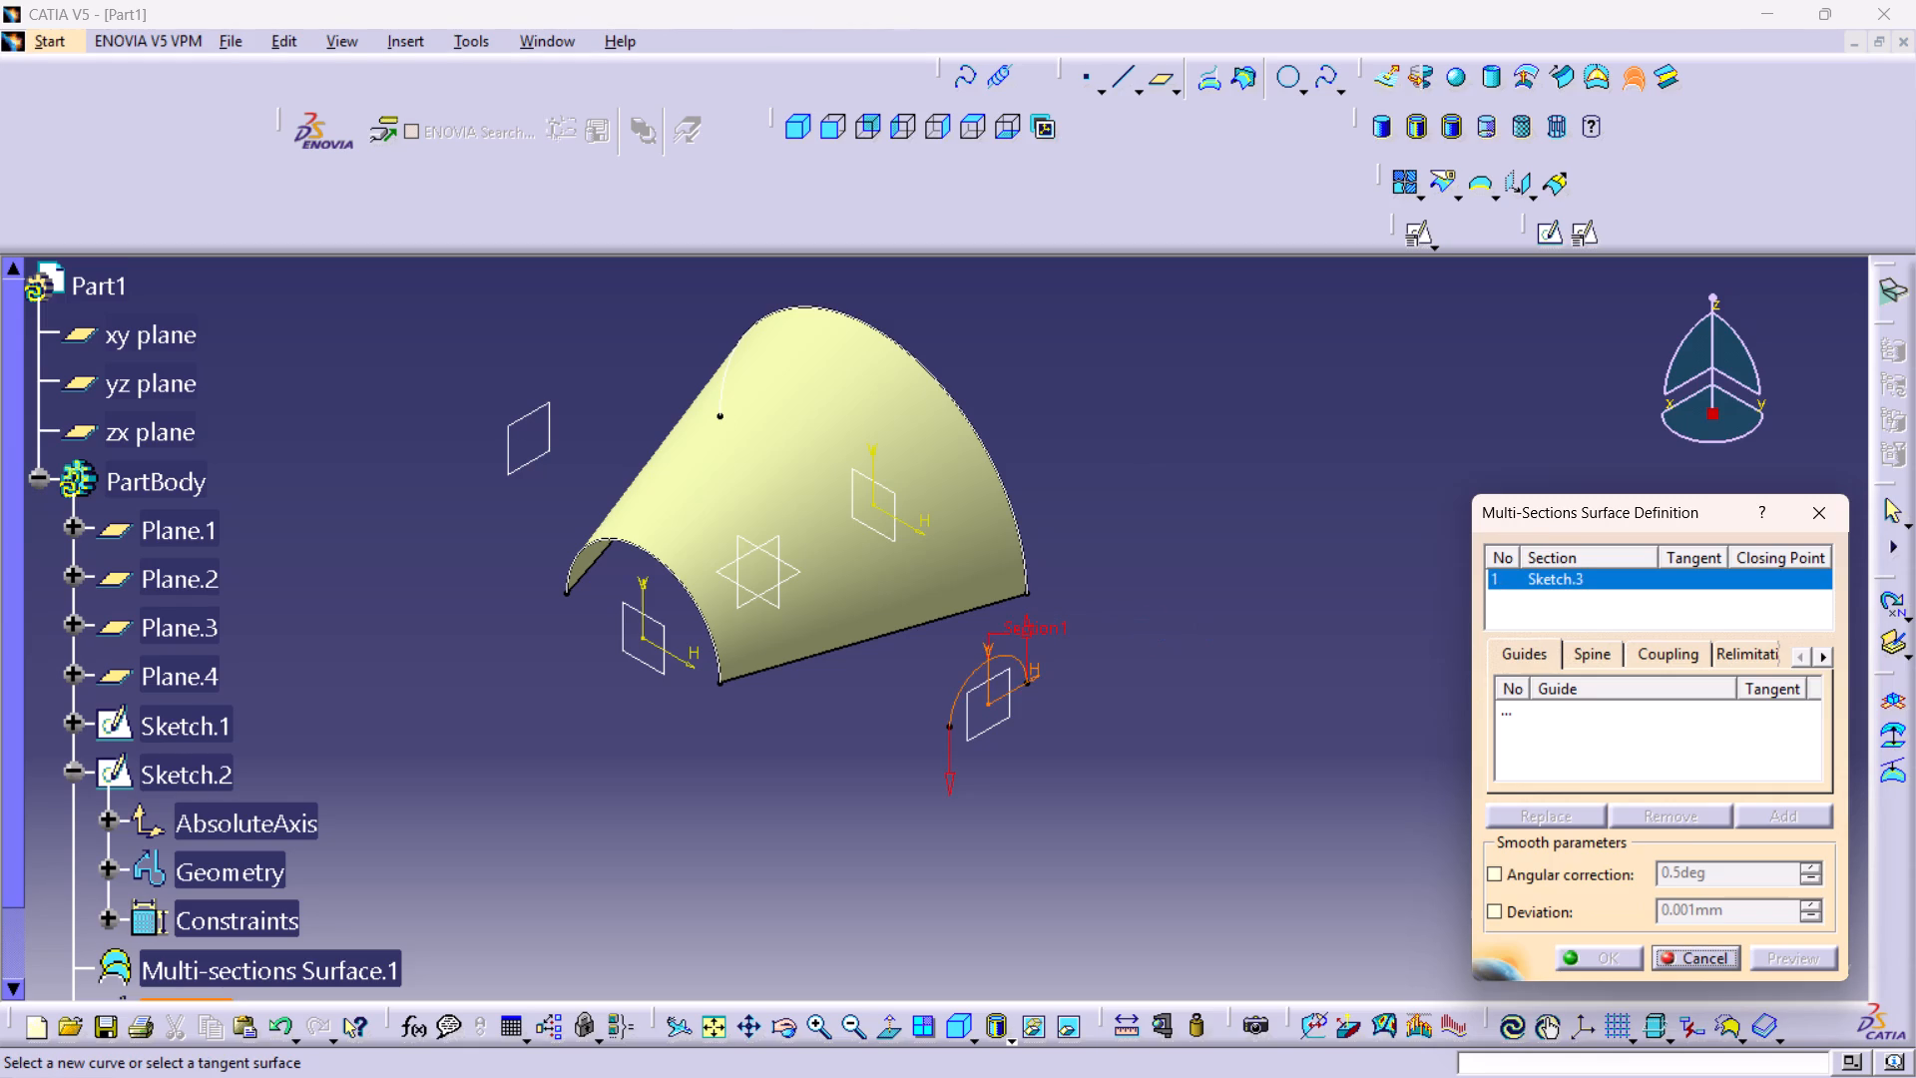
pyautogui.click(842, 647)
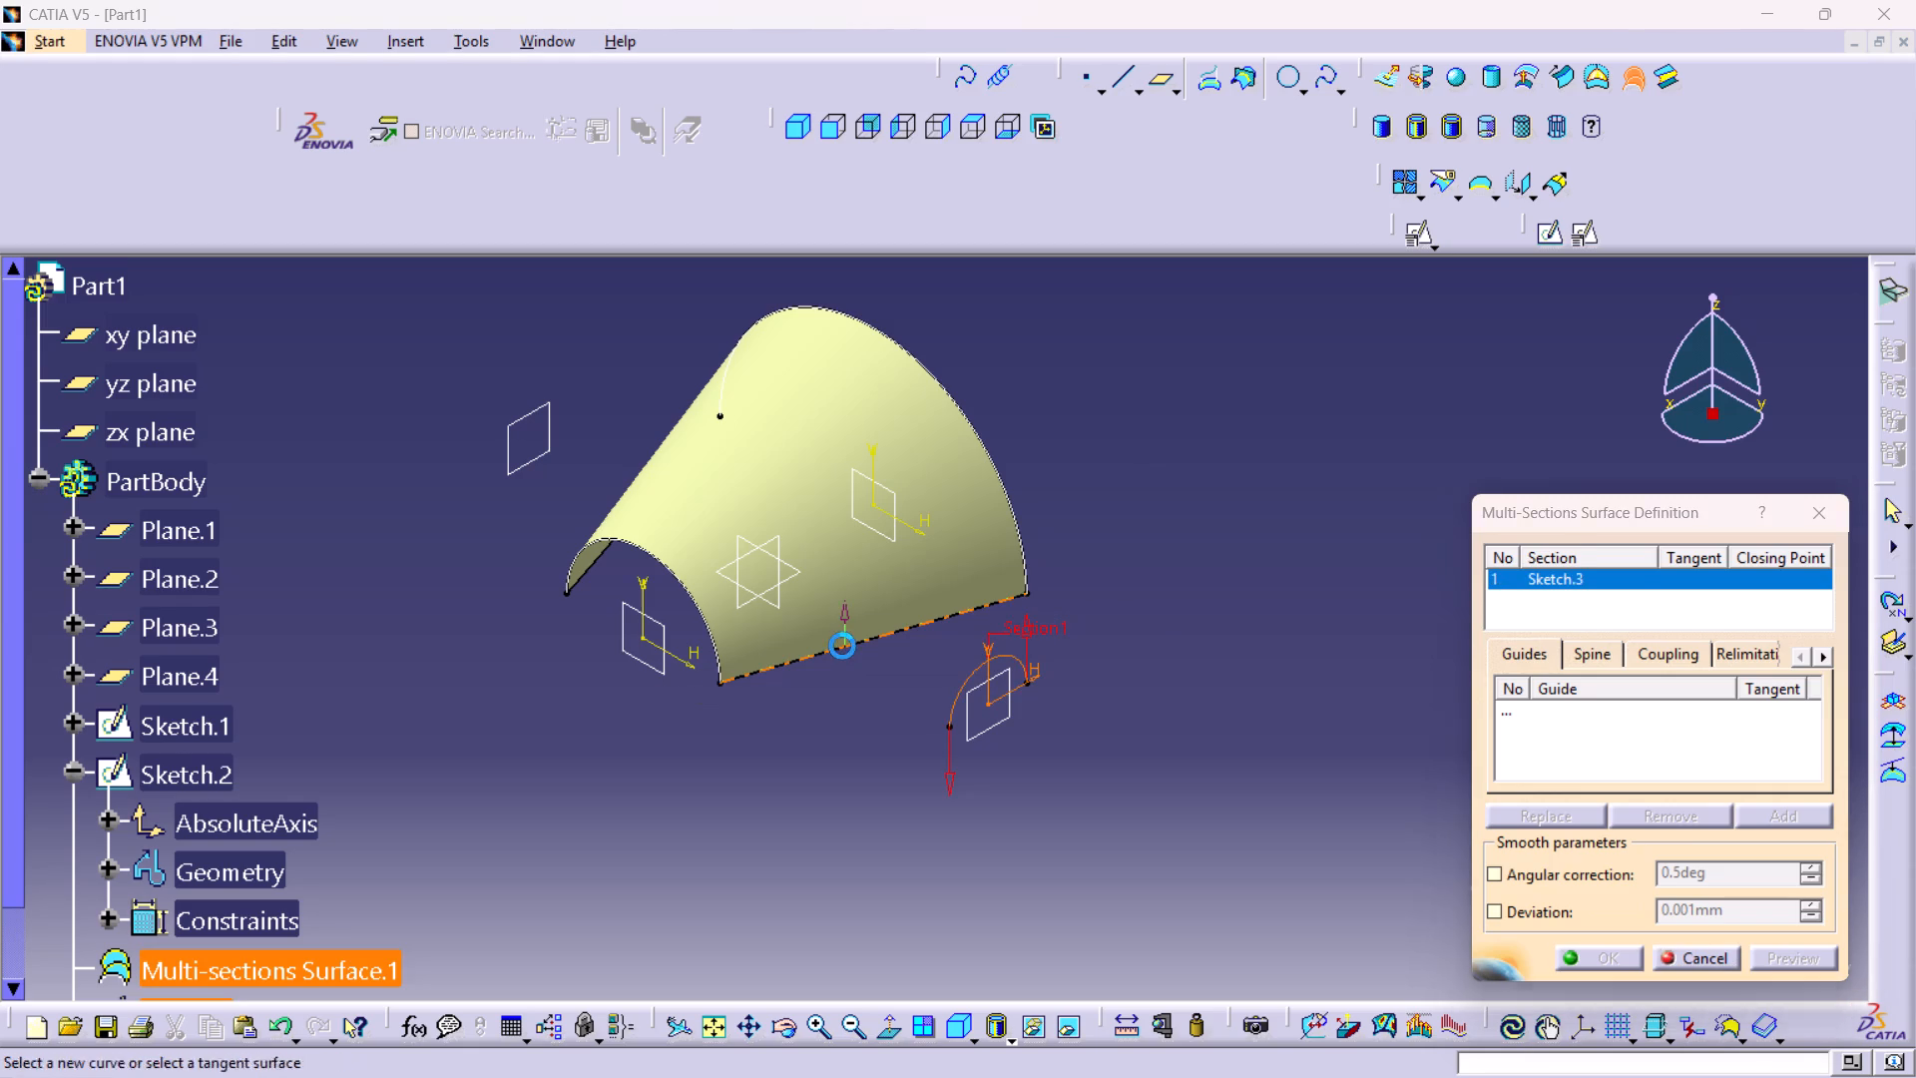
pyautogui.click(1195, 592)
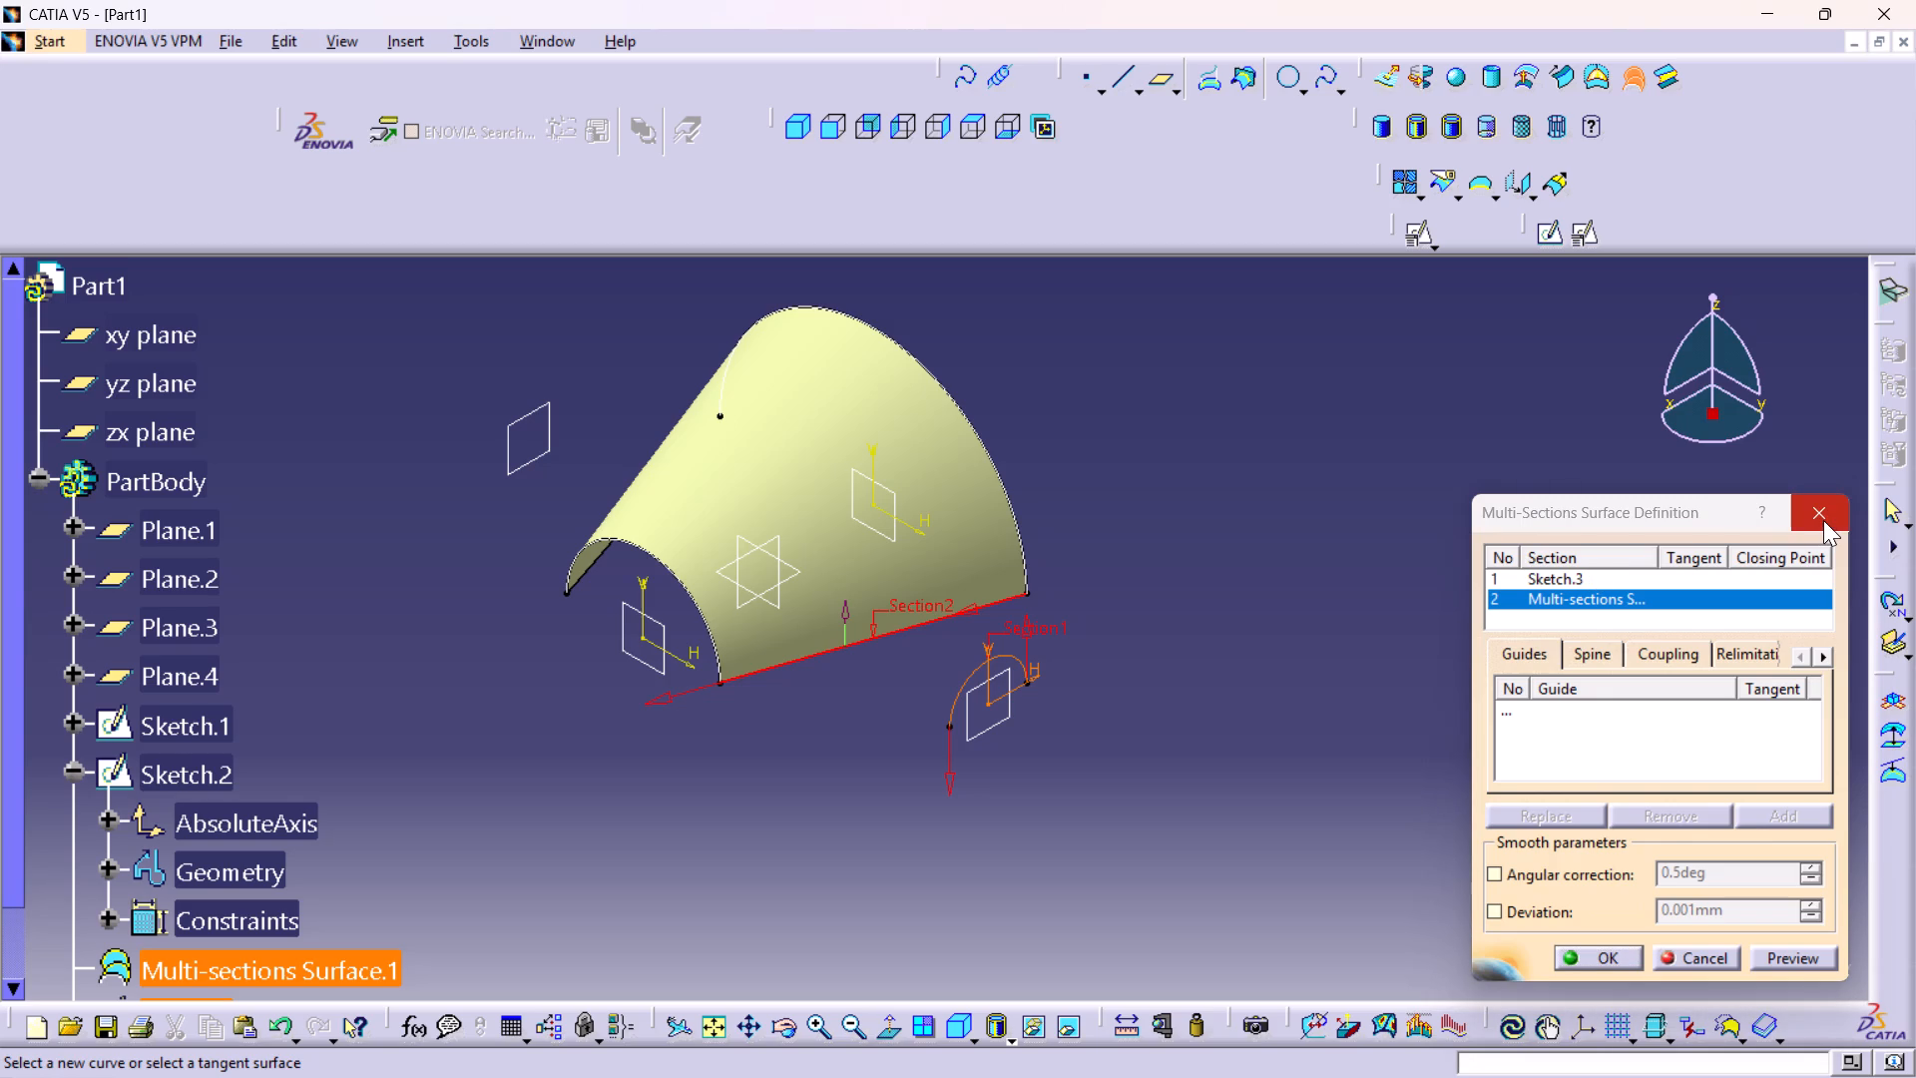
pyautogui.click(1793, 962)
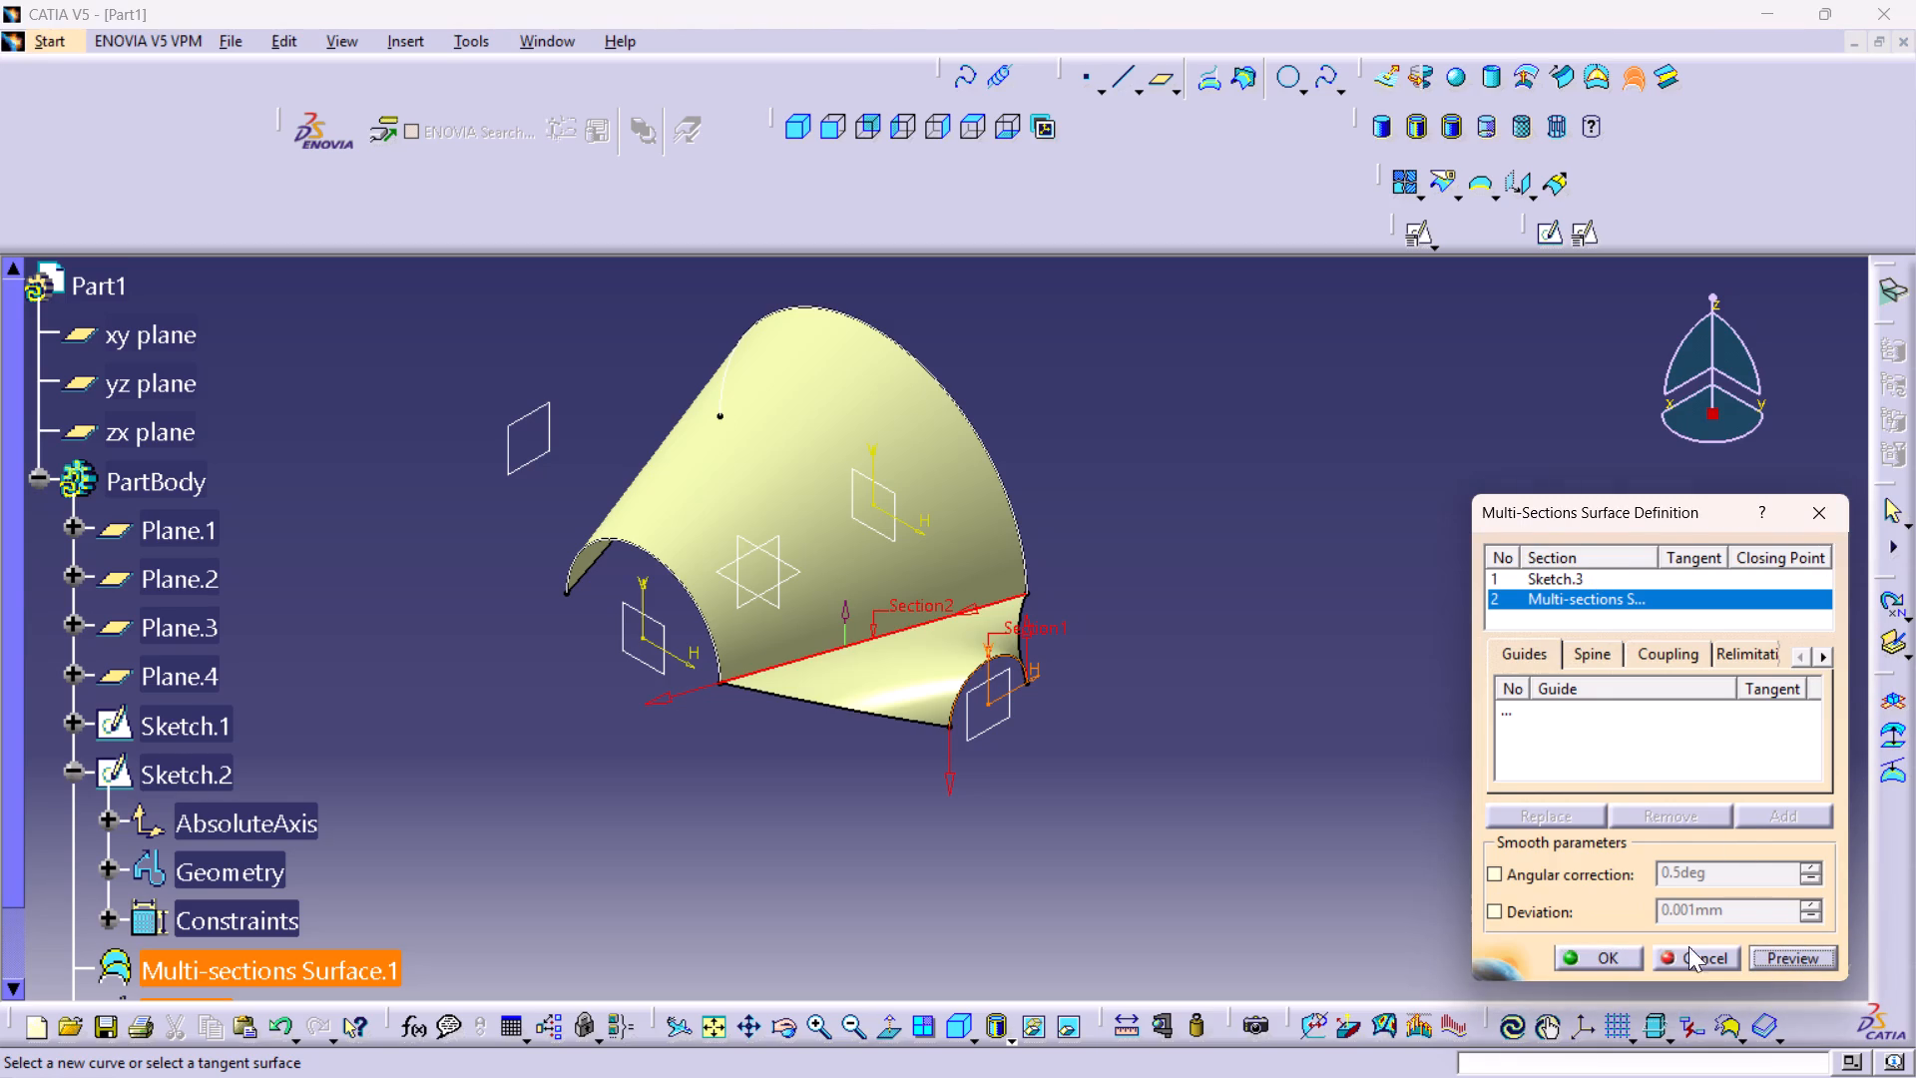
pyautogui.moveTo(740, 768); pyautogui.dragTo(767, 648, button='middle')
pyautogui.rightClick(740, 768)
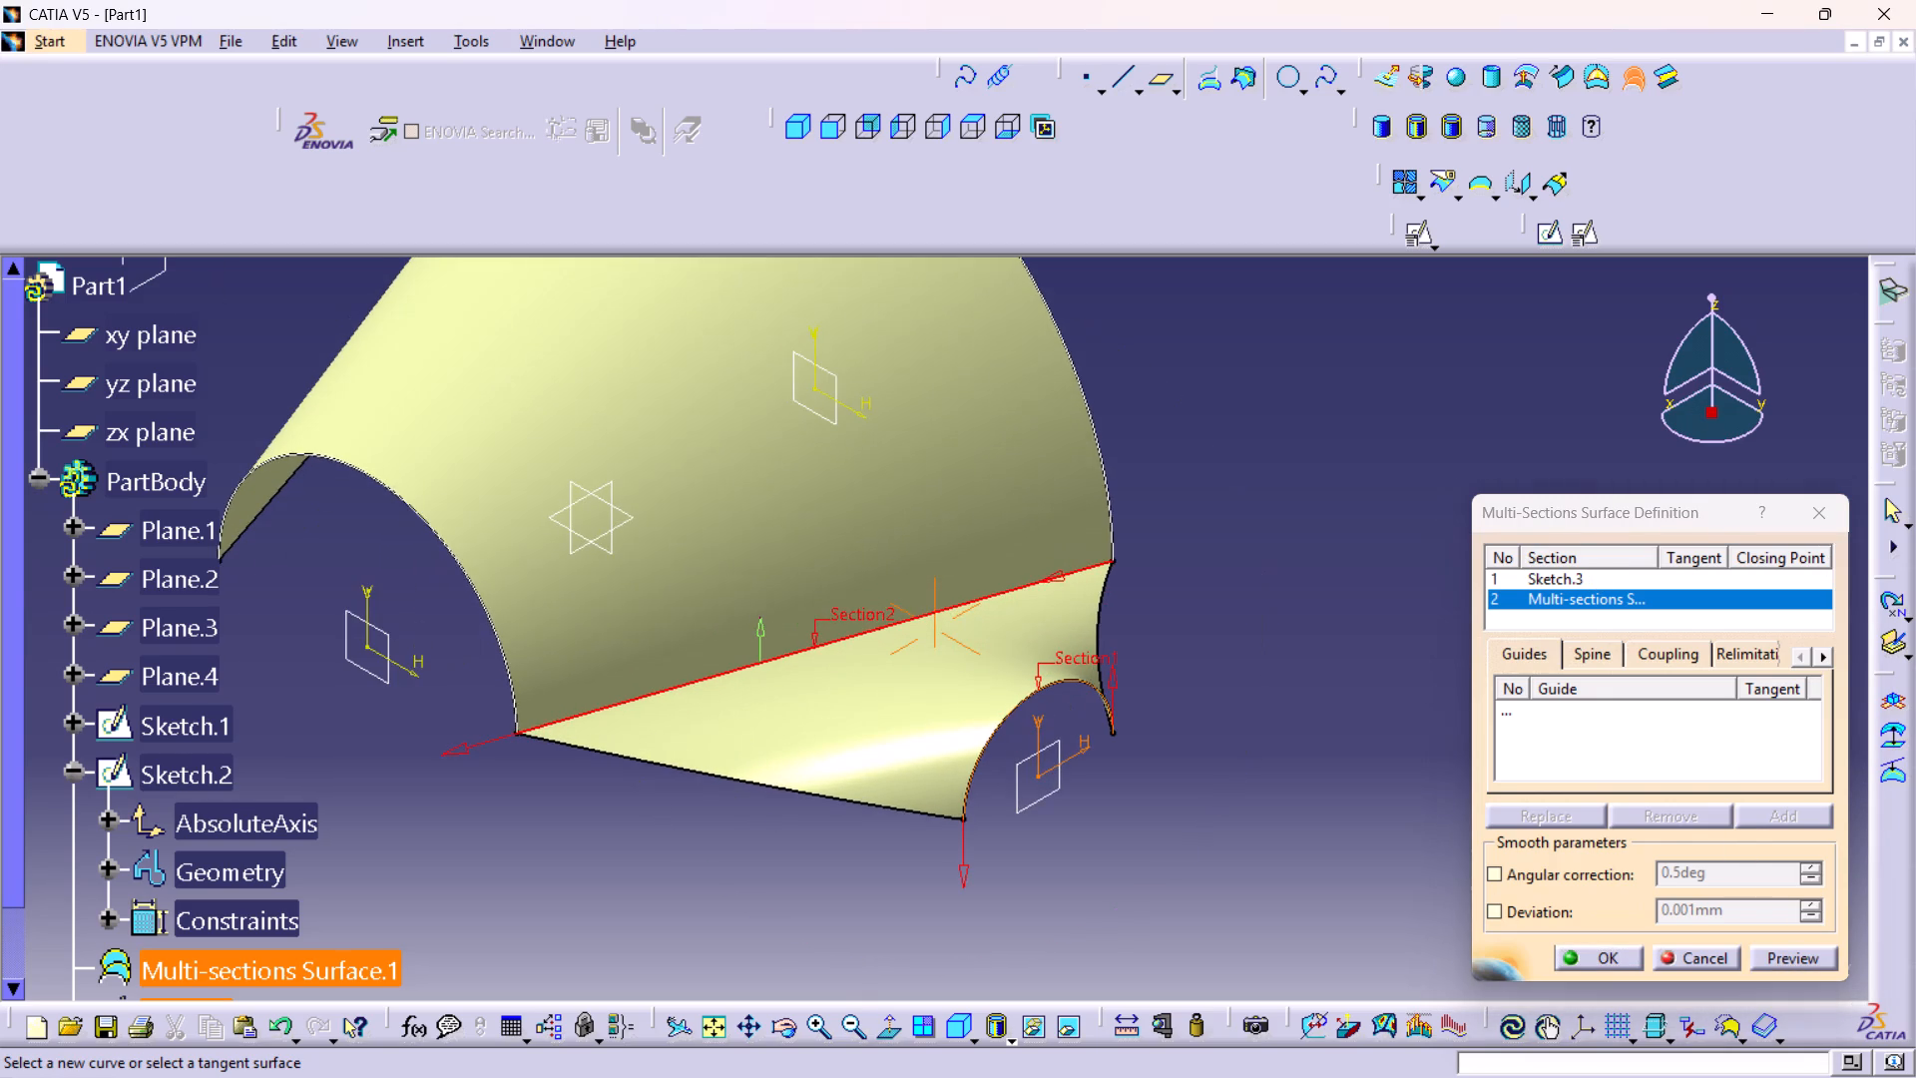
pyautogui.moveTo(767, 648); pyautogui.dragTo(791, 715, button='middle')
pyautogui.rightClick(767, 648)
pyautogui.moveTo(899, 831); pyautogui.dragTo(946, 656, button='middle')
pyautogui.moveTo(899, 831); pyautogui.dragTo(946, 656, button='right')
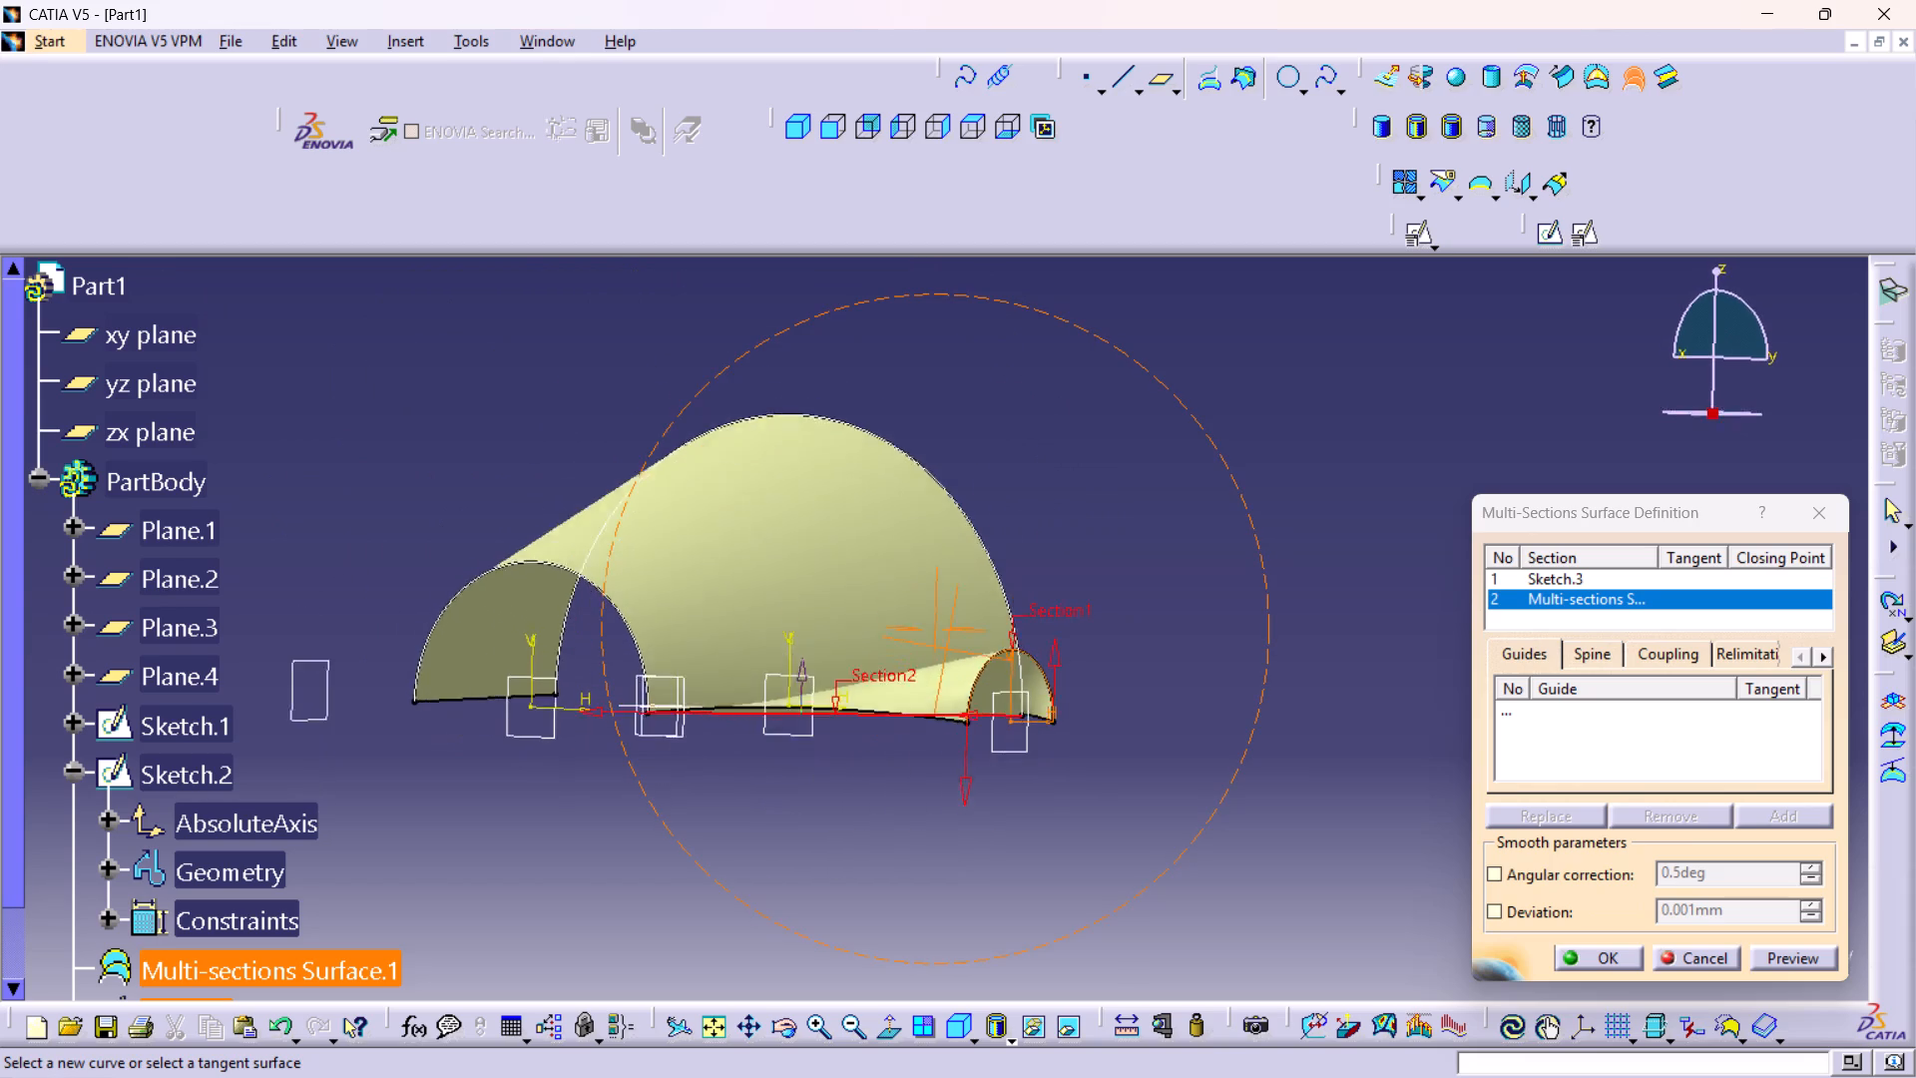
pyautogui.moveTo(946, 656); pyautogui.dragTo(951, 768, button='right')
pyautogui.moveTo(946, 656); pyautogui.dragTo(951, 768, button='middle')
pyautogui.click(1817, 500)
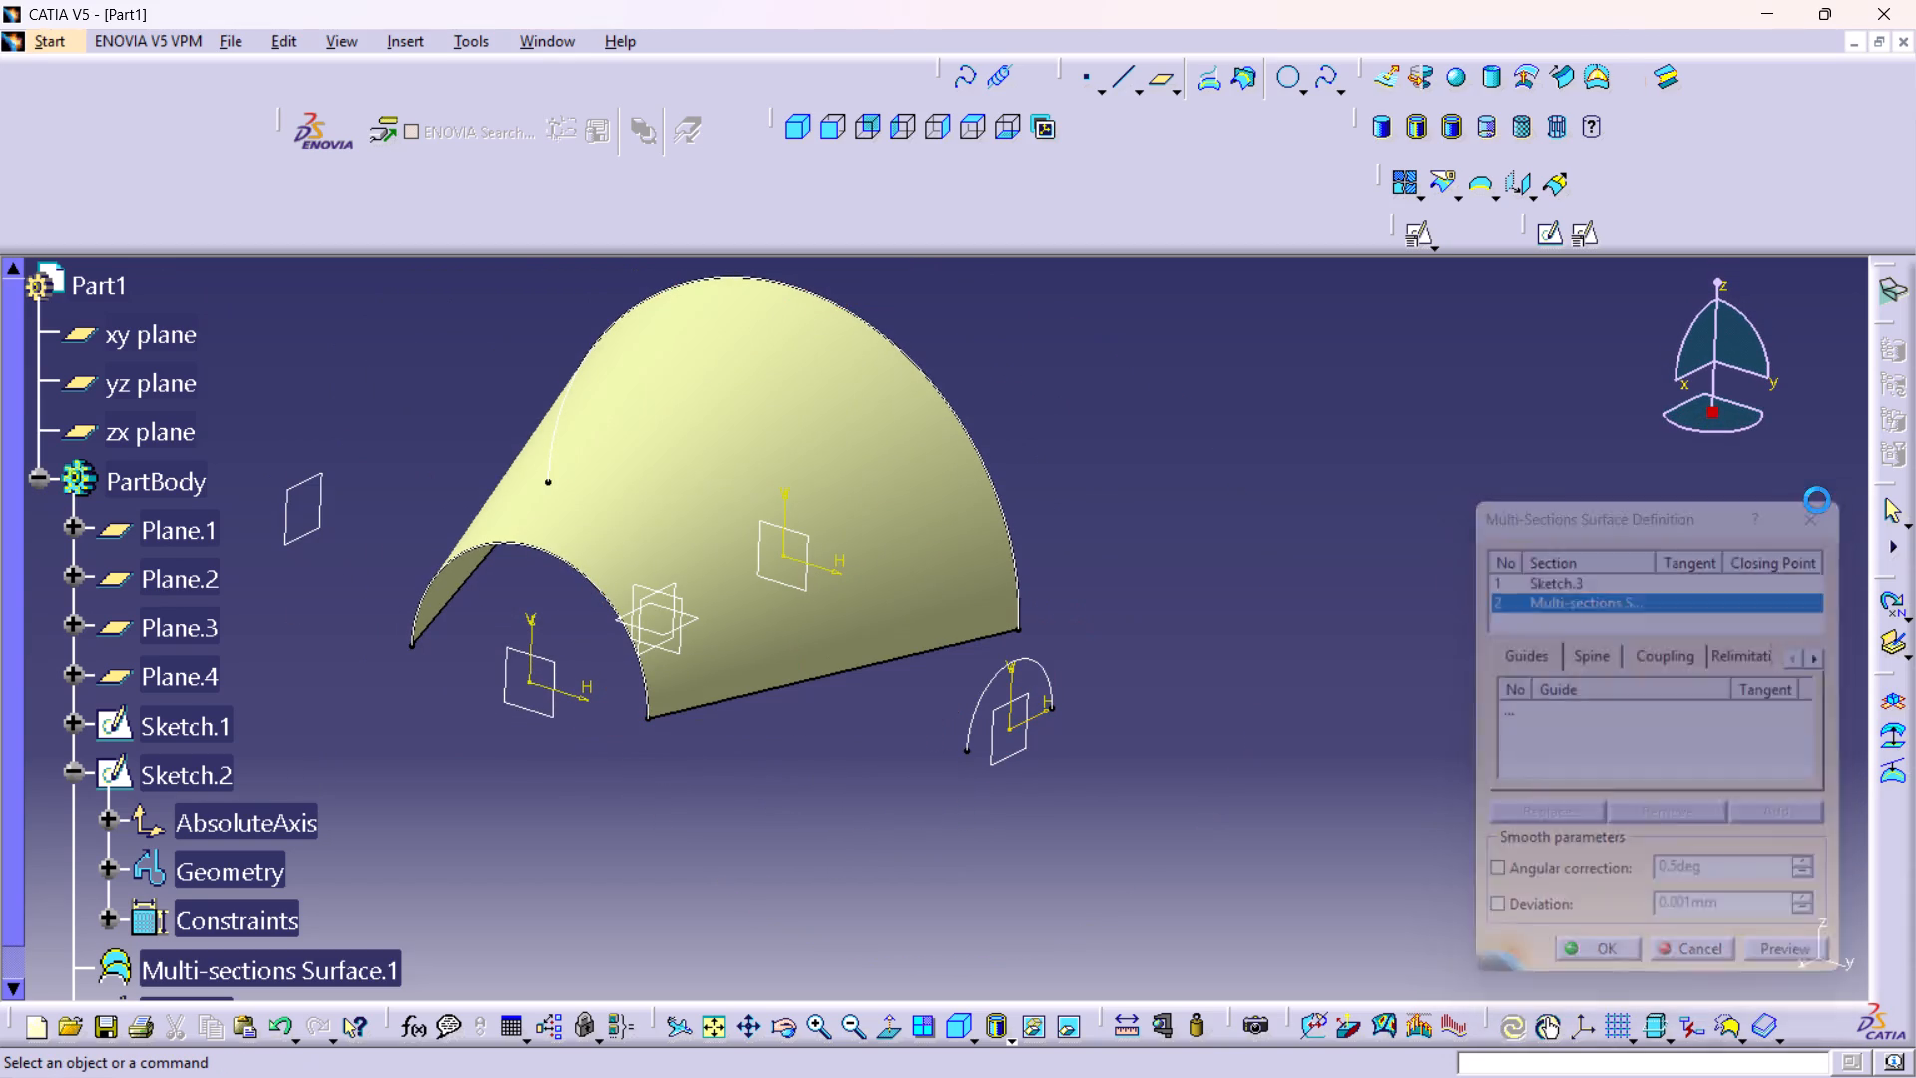
# Reopen the 25 mm arc sketch on Plane.2, examine it against the surface in isometric view, and exit the sketch.
pyautogui.doubleClick(1031, 655)
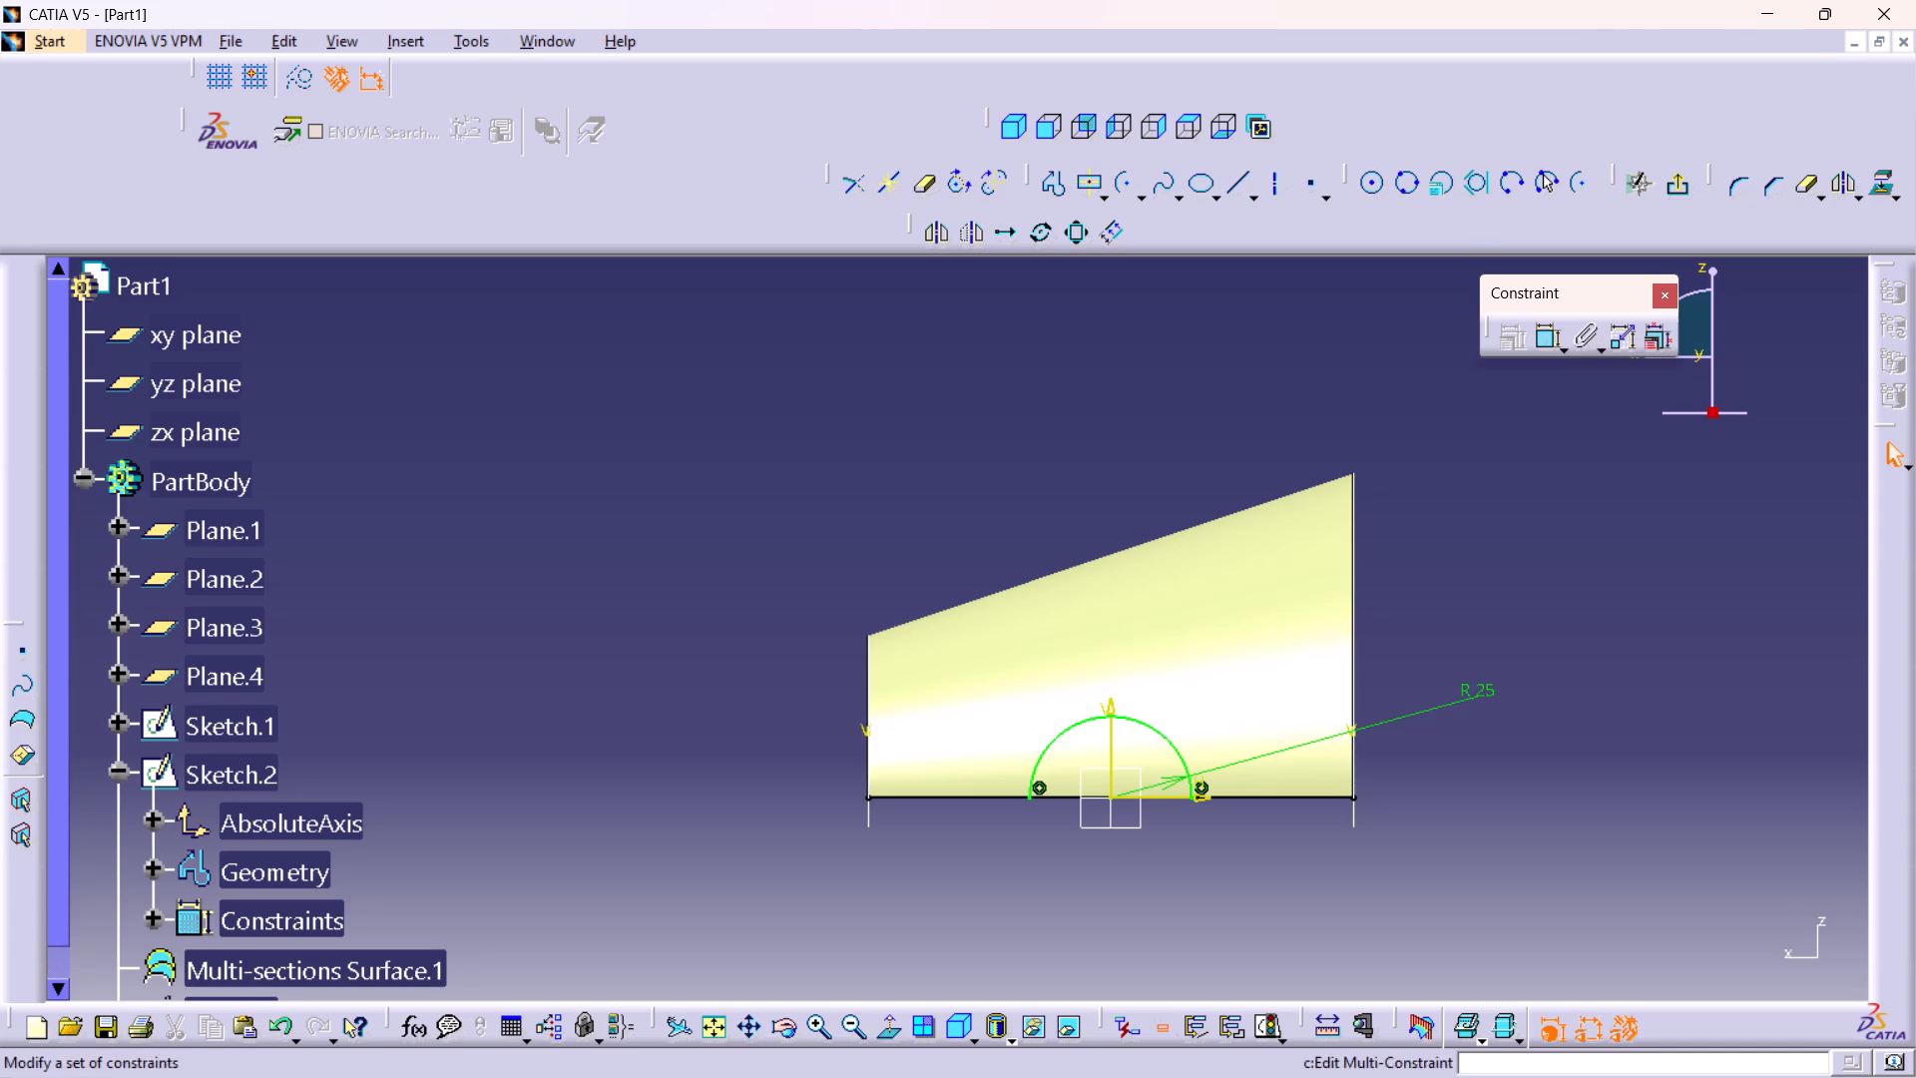
pyautogui.moveTo(1518, 648); pyautogui.dragTo(1416, 661, button='middle')
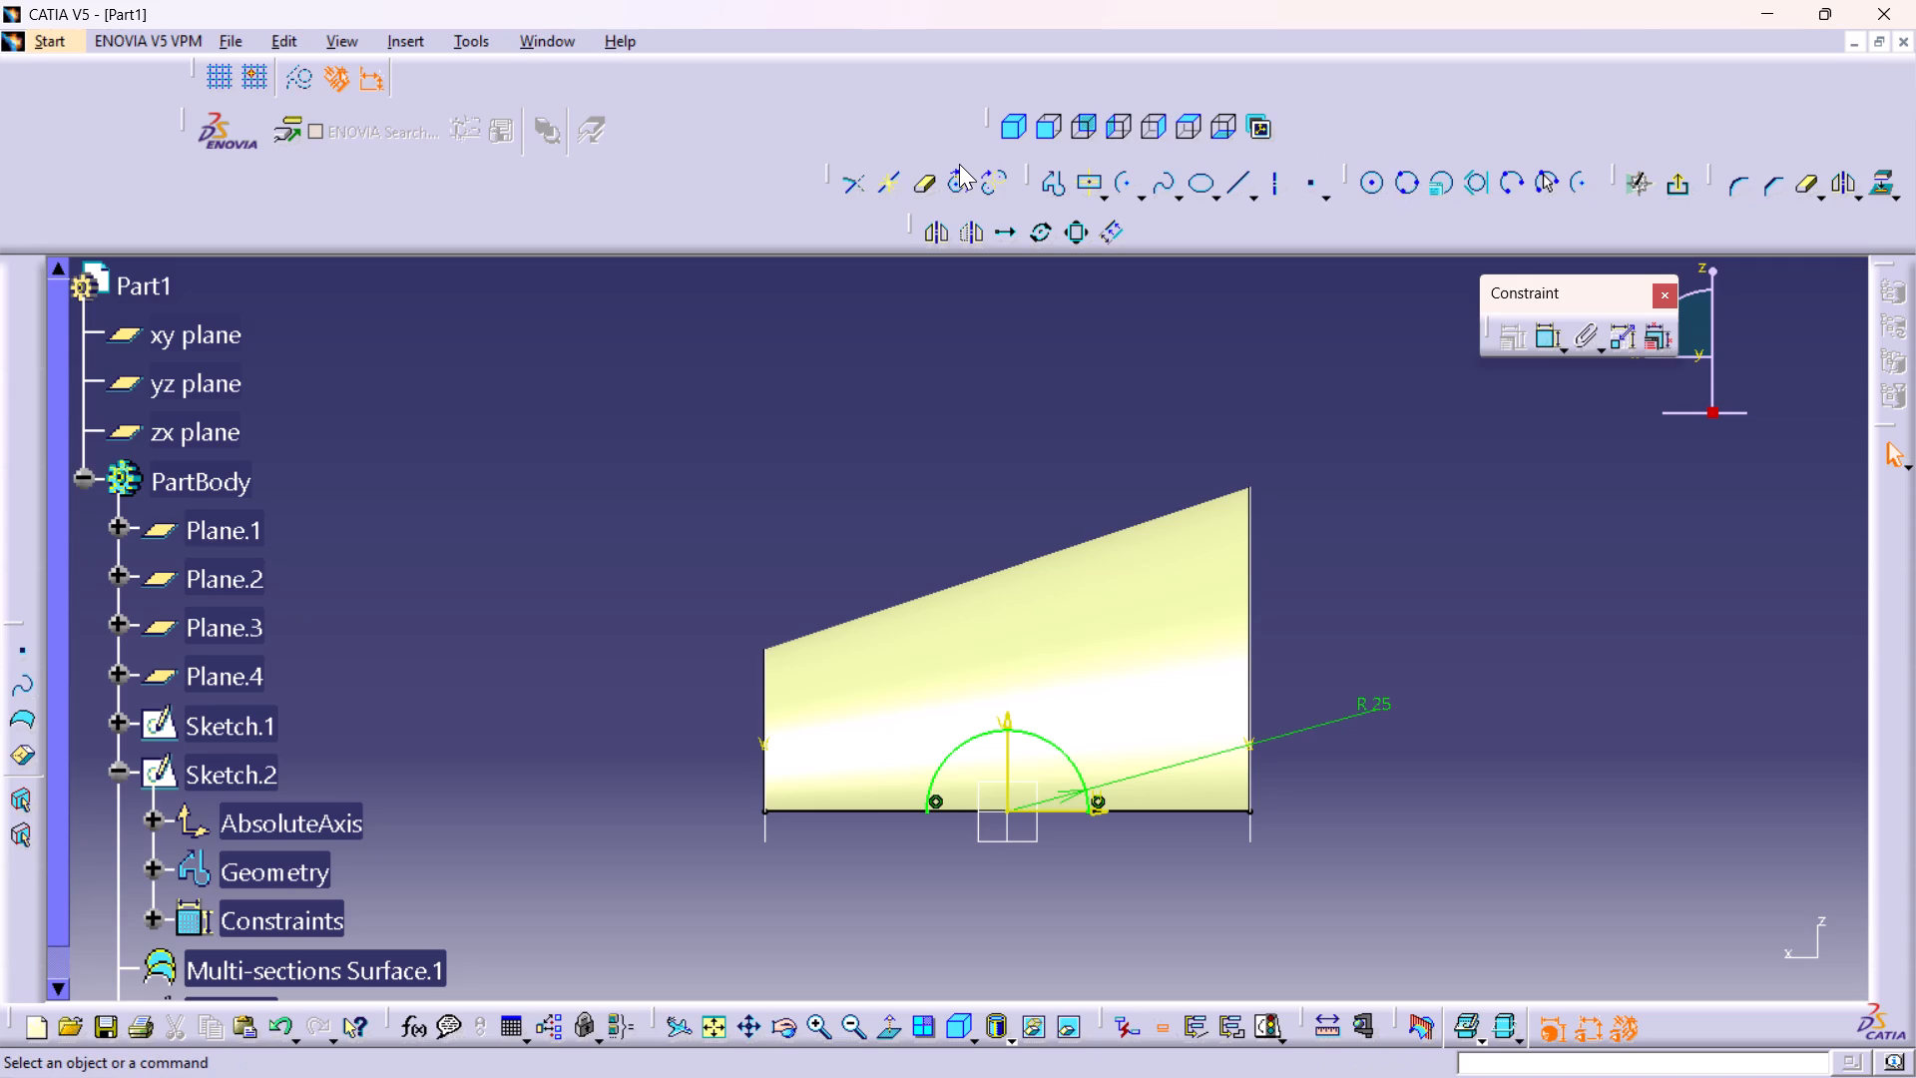
pyautogui.click(1013, 123)
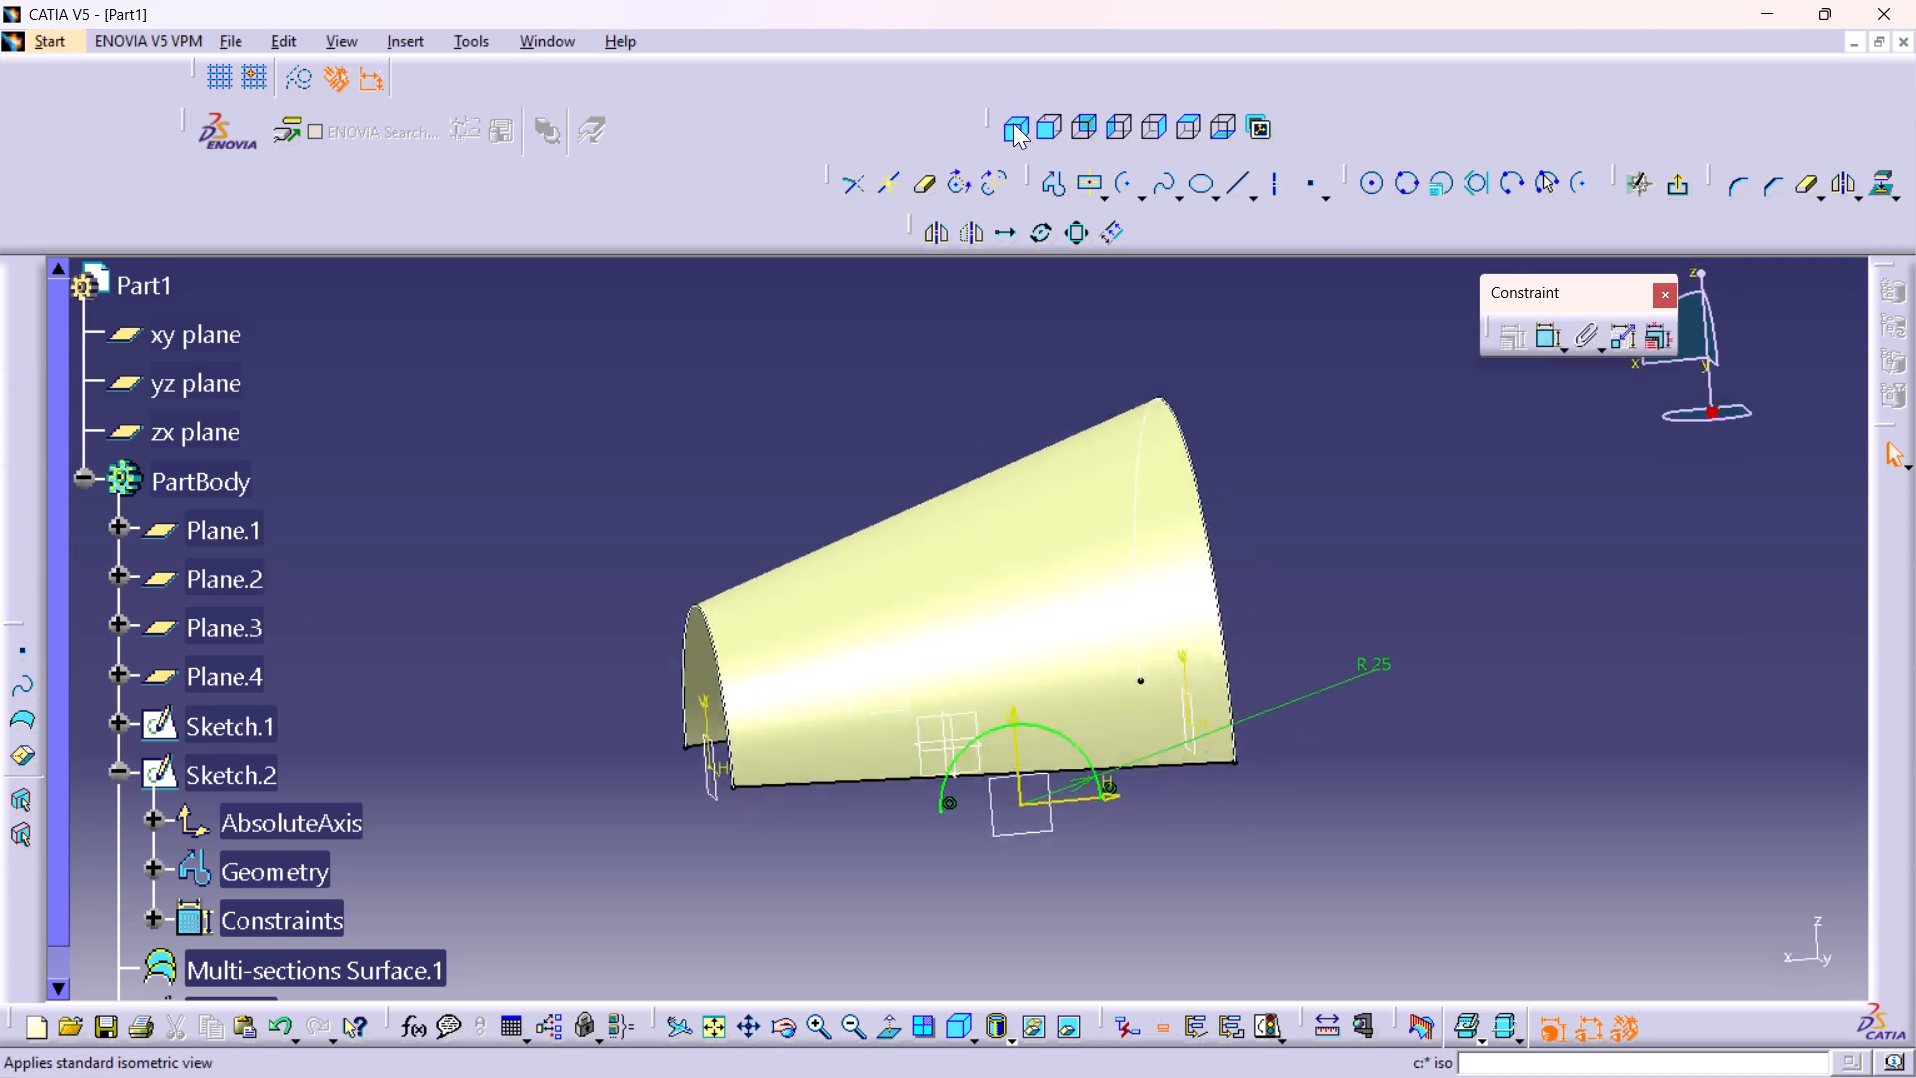
pyautogui.moveTo(957, 507); pyautogui.dragTo(1360, 607, button='middle')
pyautogui.moveTo(1040, 536); pyautogui.dragTo(1072, 593, button='middle')
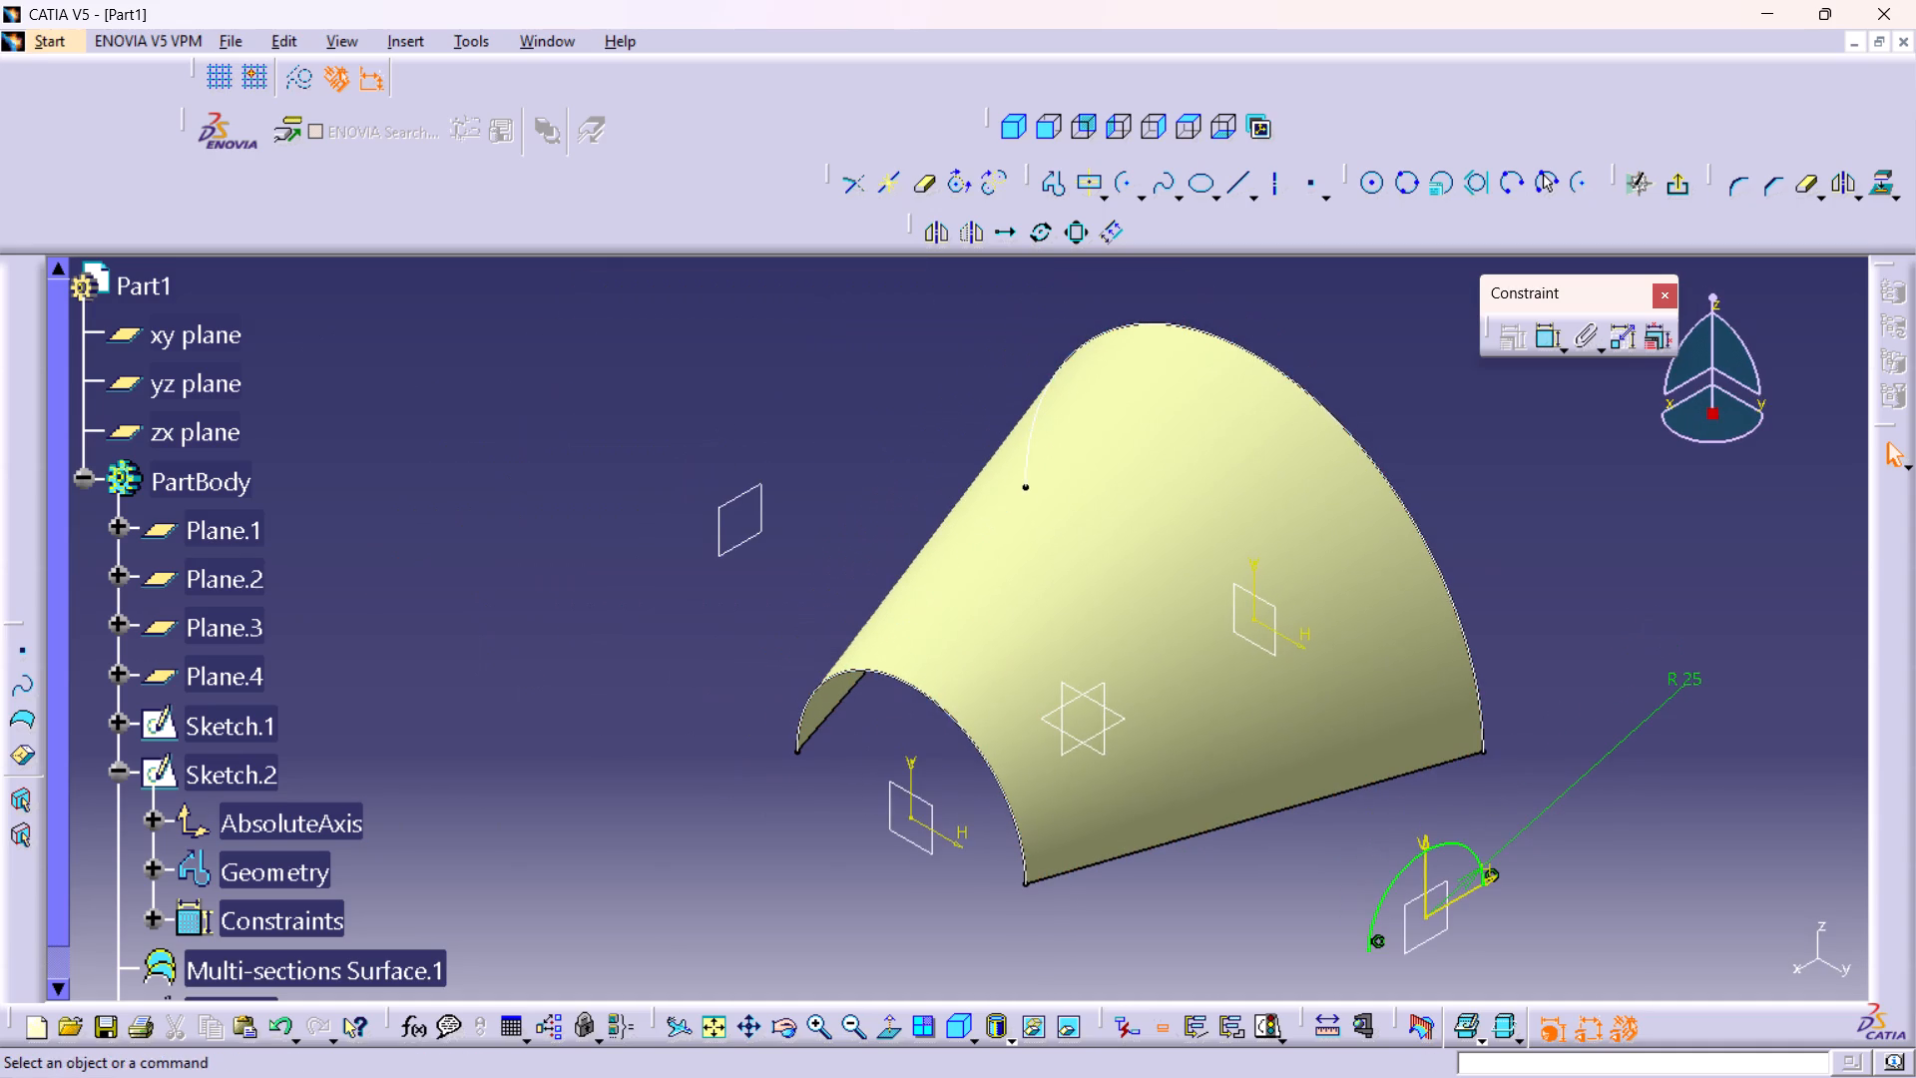
pyautogui.click(734, 489)
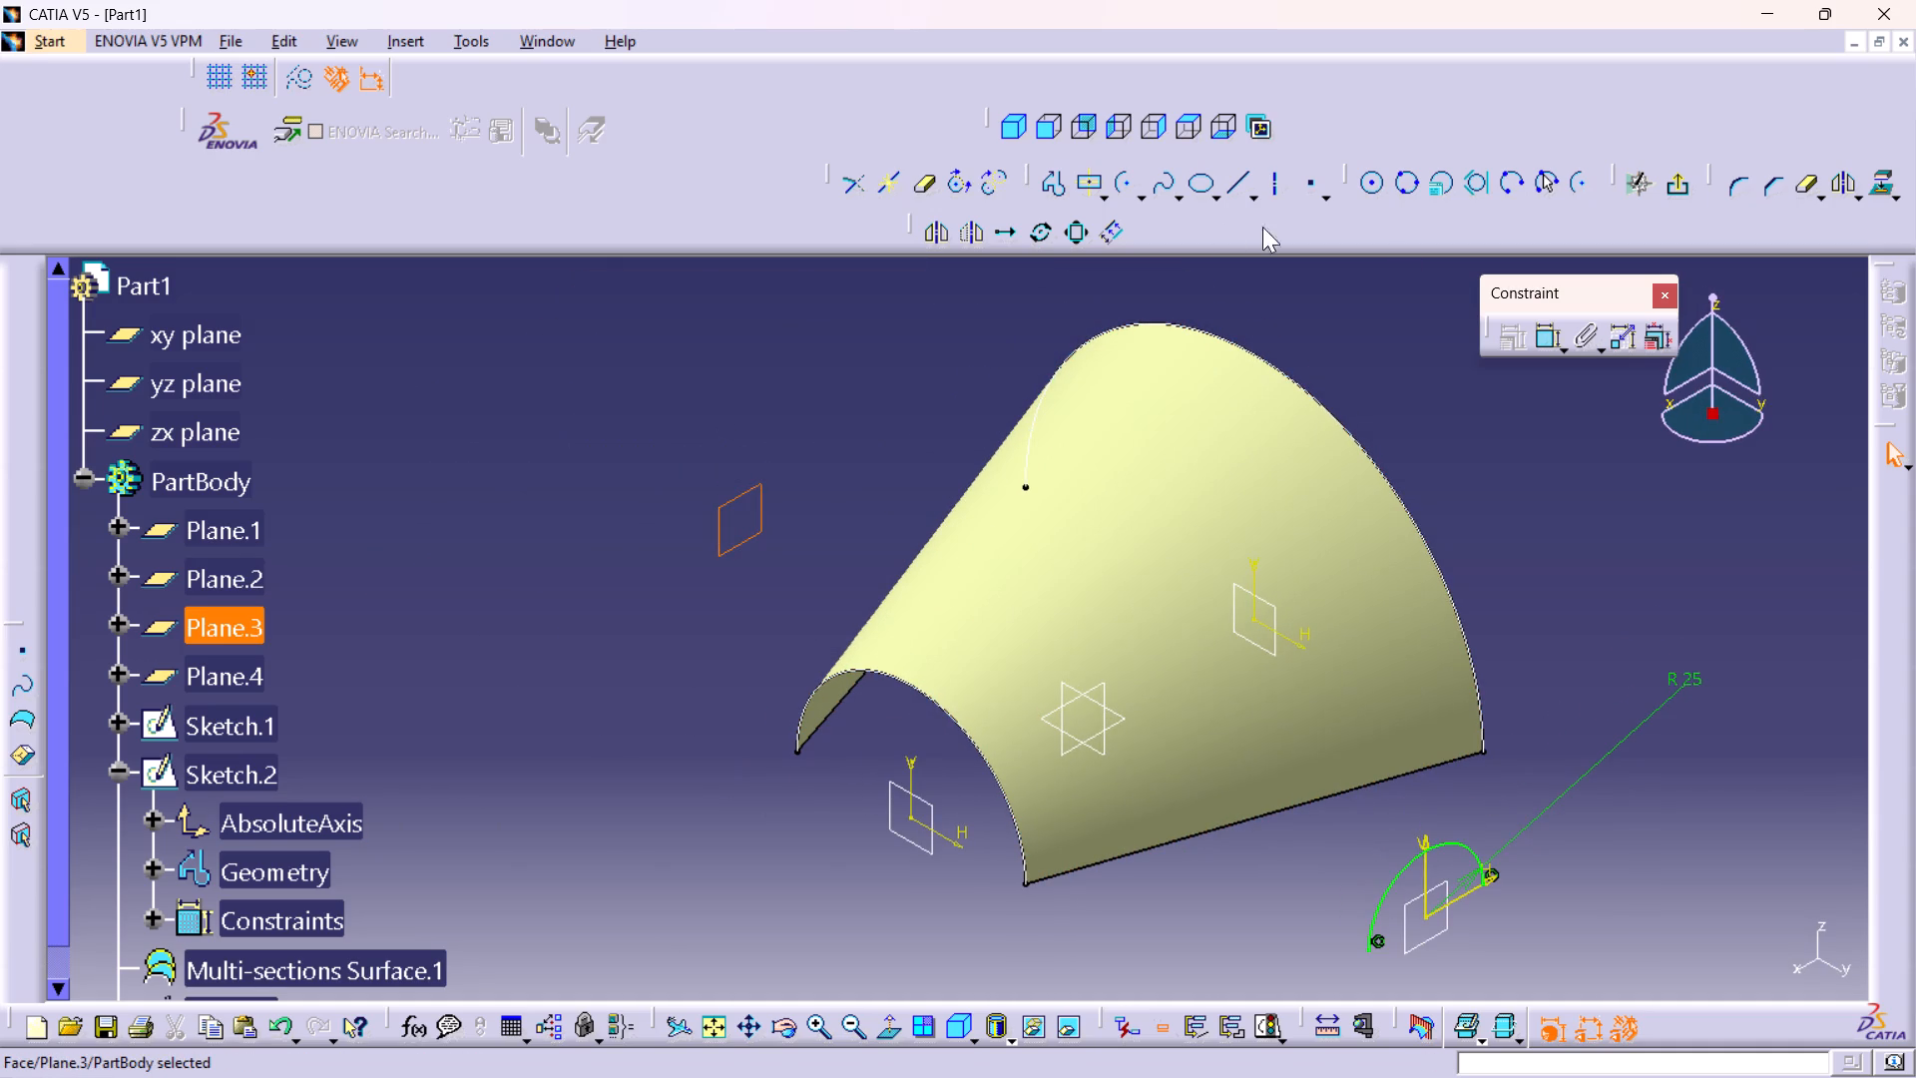
pyautogui.click(1520, 491)
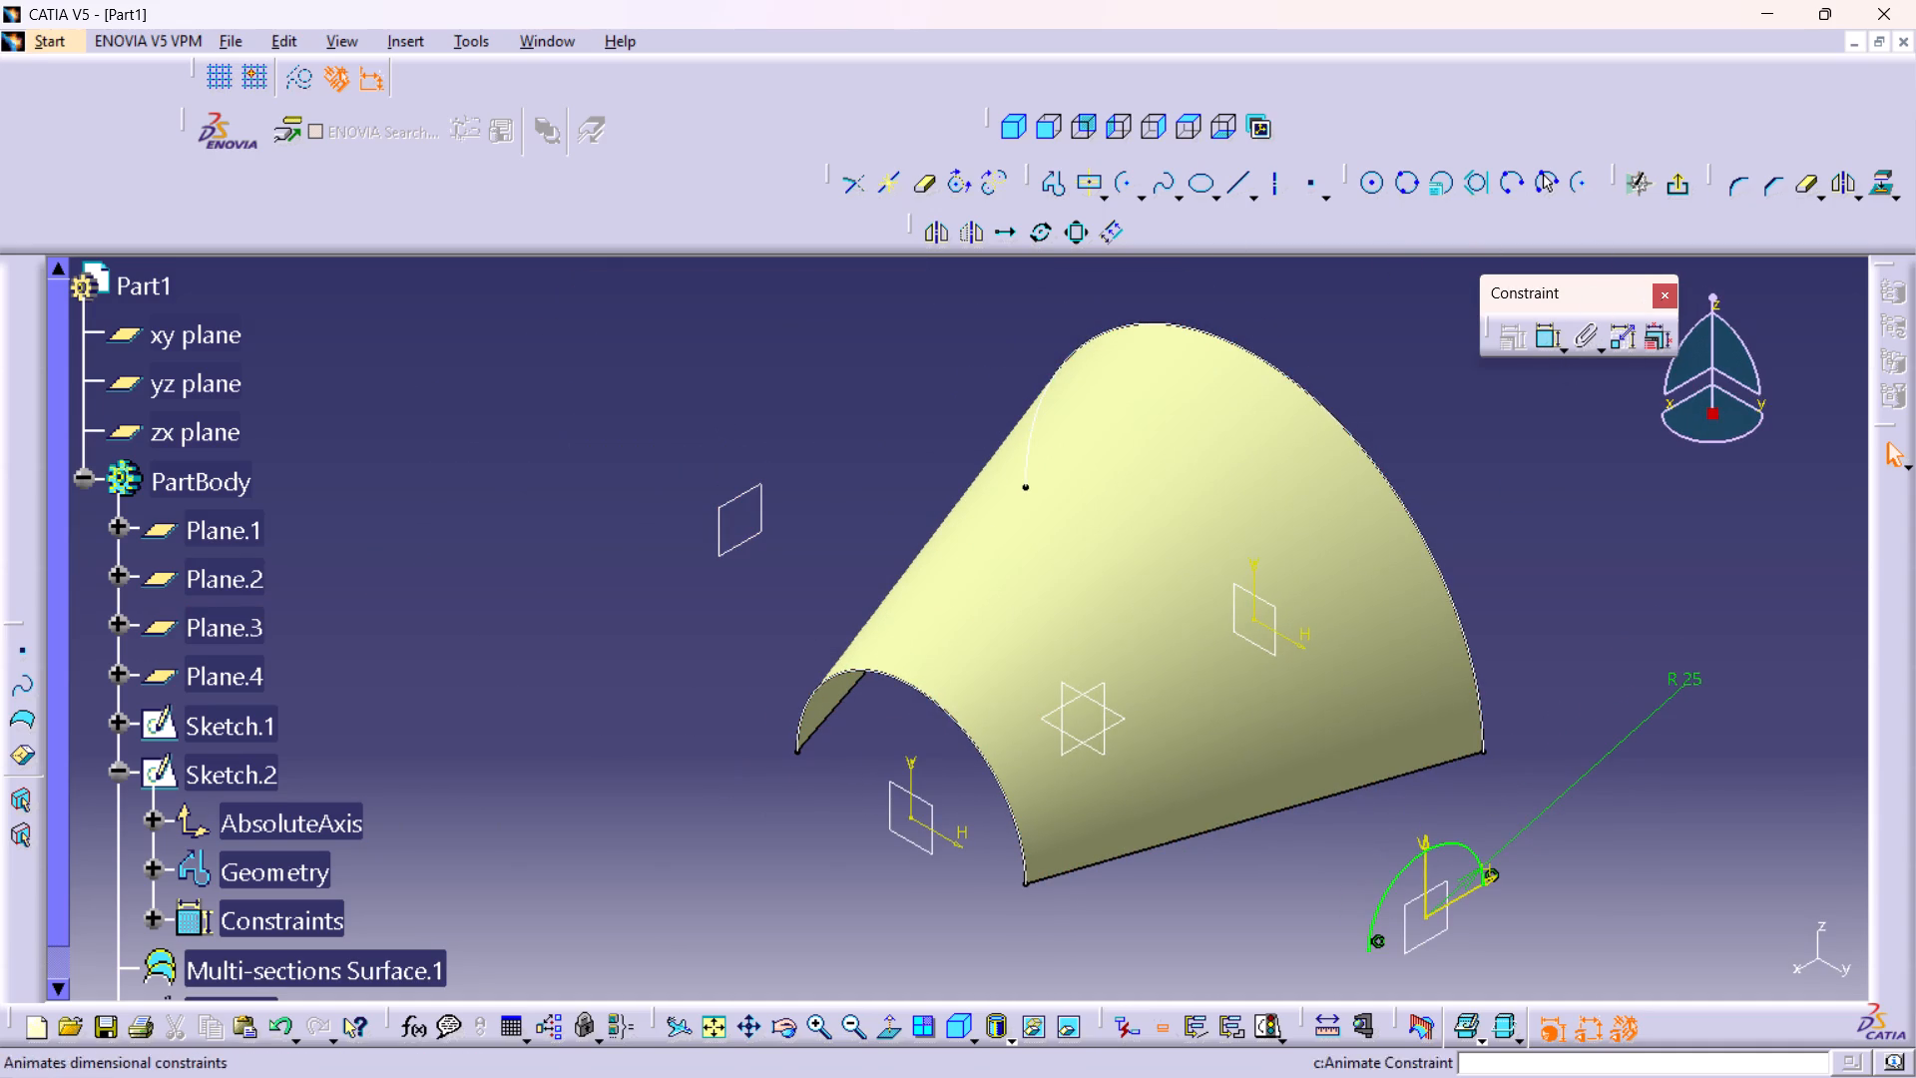
pyautogui.click(1684, 183)
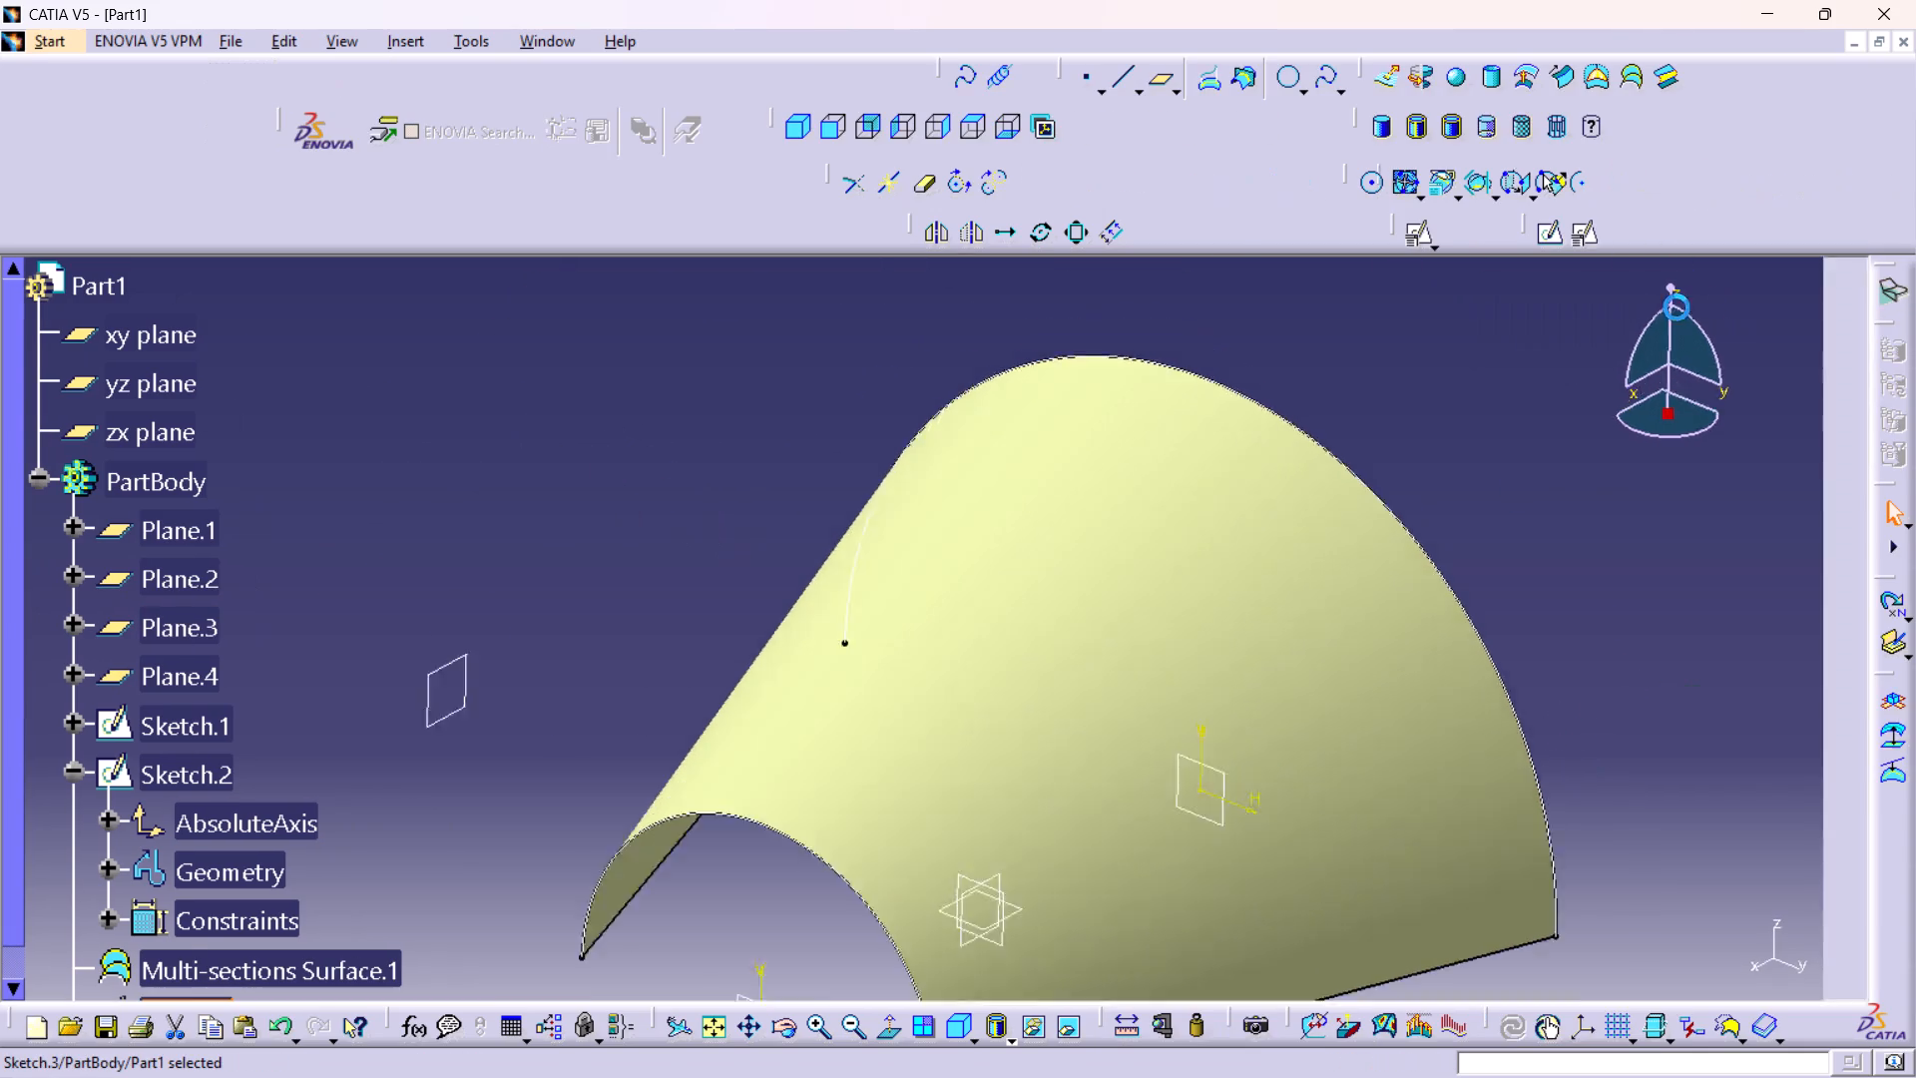
# Start a positioned sketch on Plane.3 and draw an upper semicircular arc of about 36 mm radius centred on the sketch origin.
pyautogui.moveTo(1456, 614); pyautogui.dragTo(1552, 507, button='middle')
pyautogui.rightClick(1504, 358)
pyautogui.moveTo(1432, 577); pyautogui.dragTo(1580, 411, button='middle')
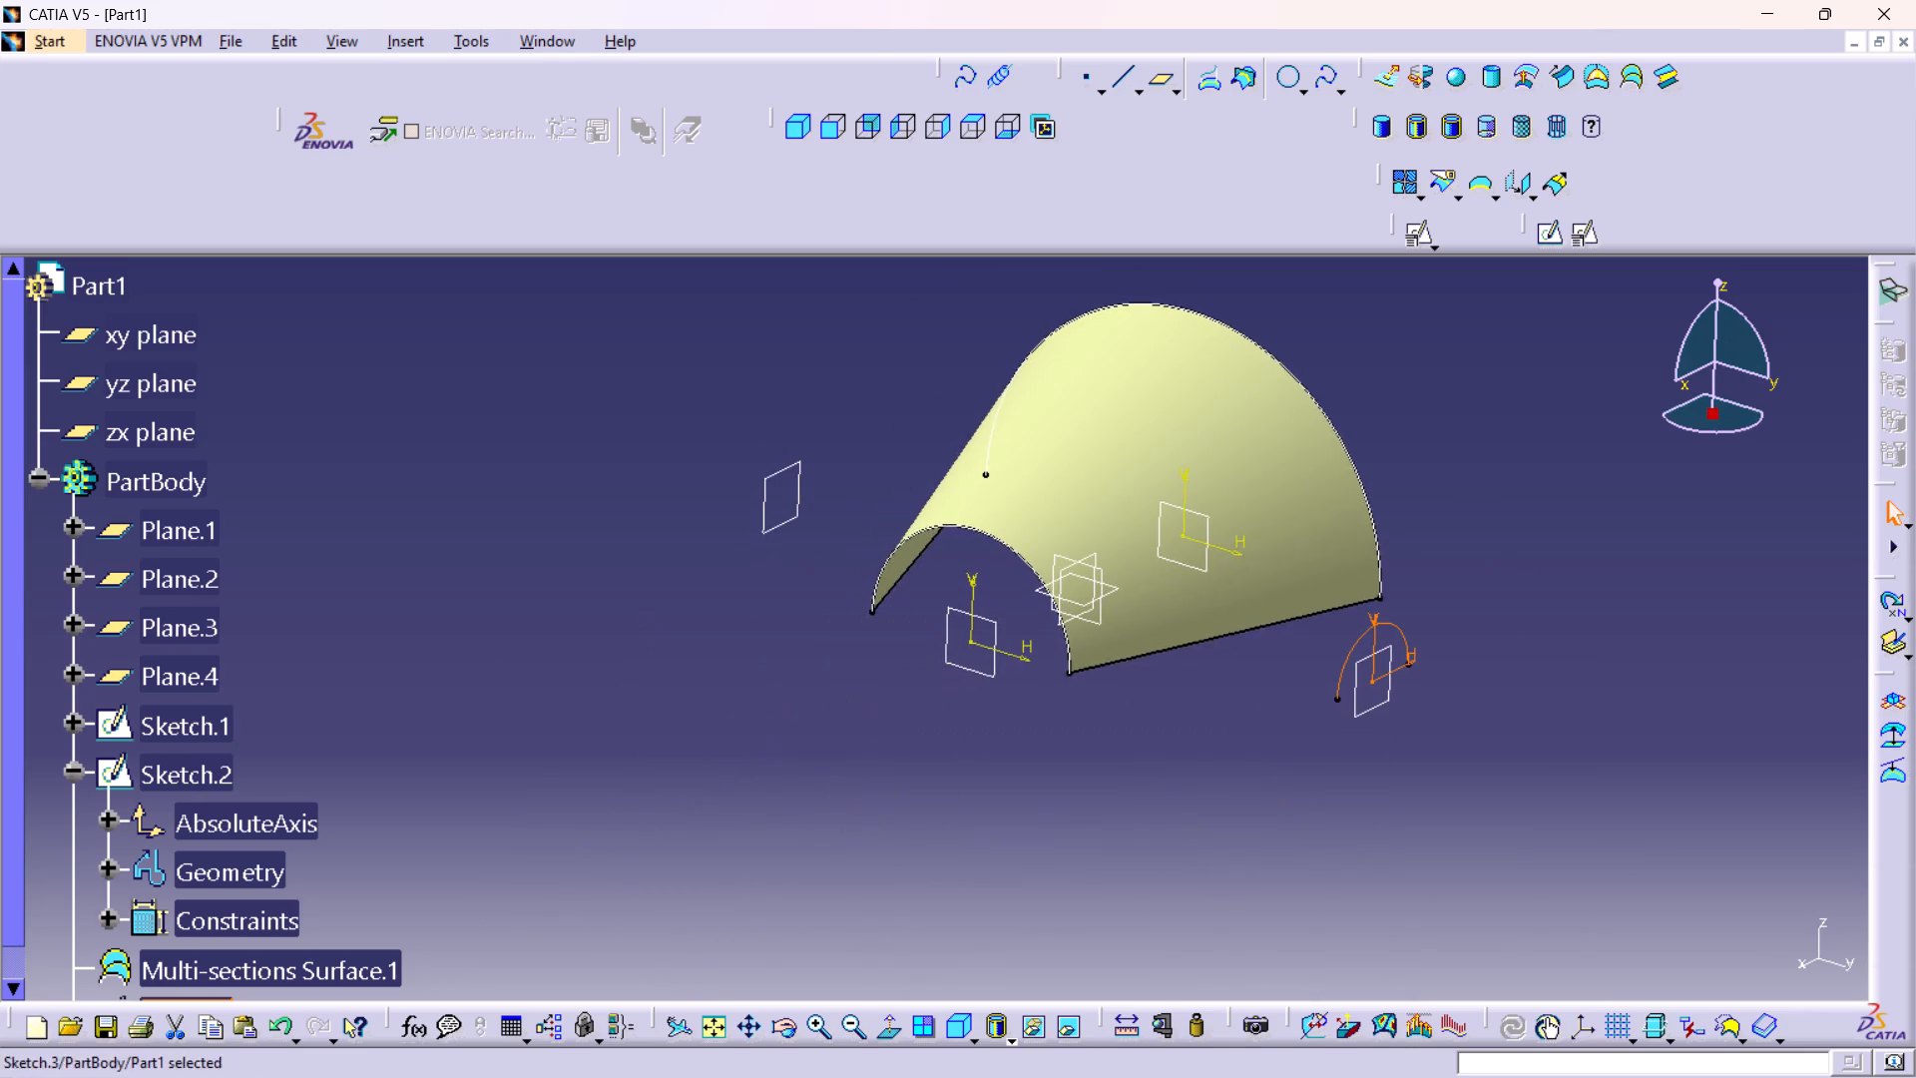
pyautogui.click(779, 477)
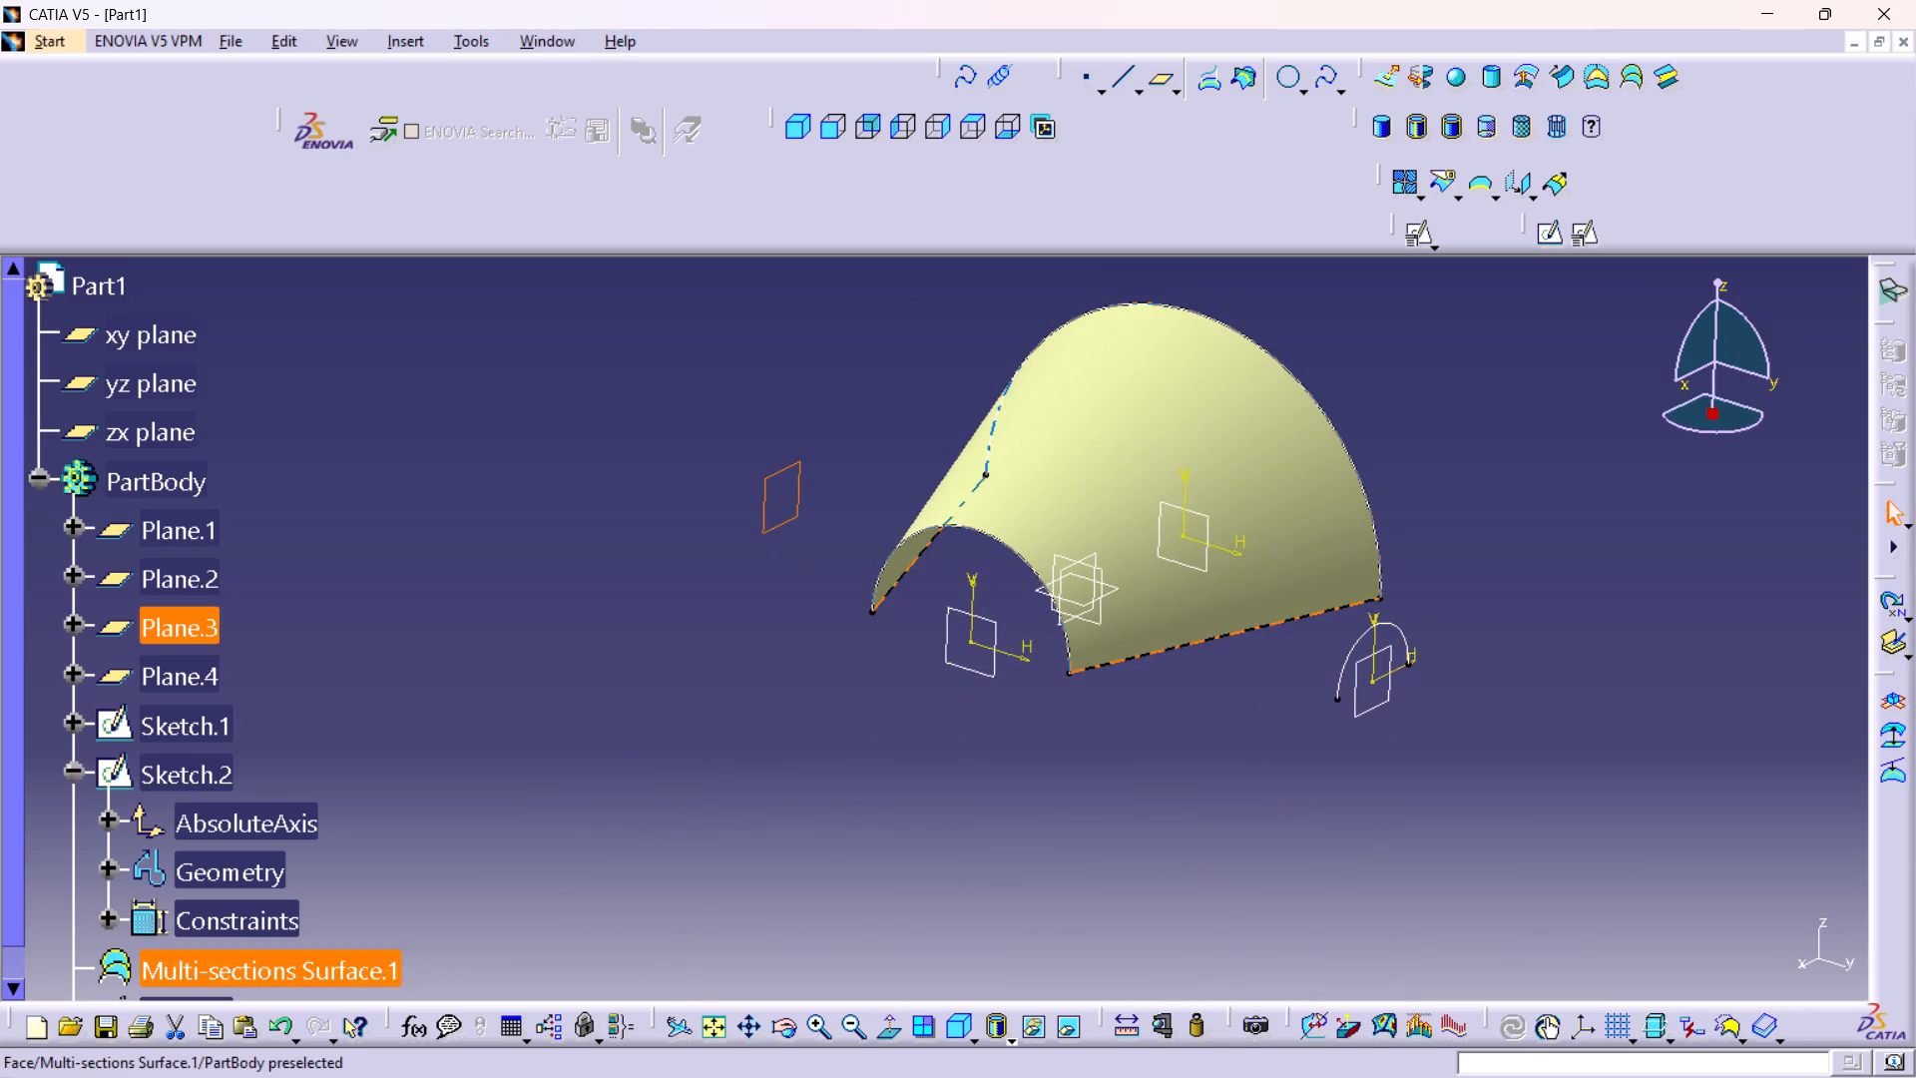
pyautogui.click(1582, 233)
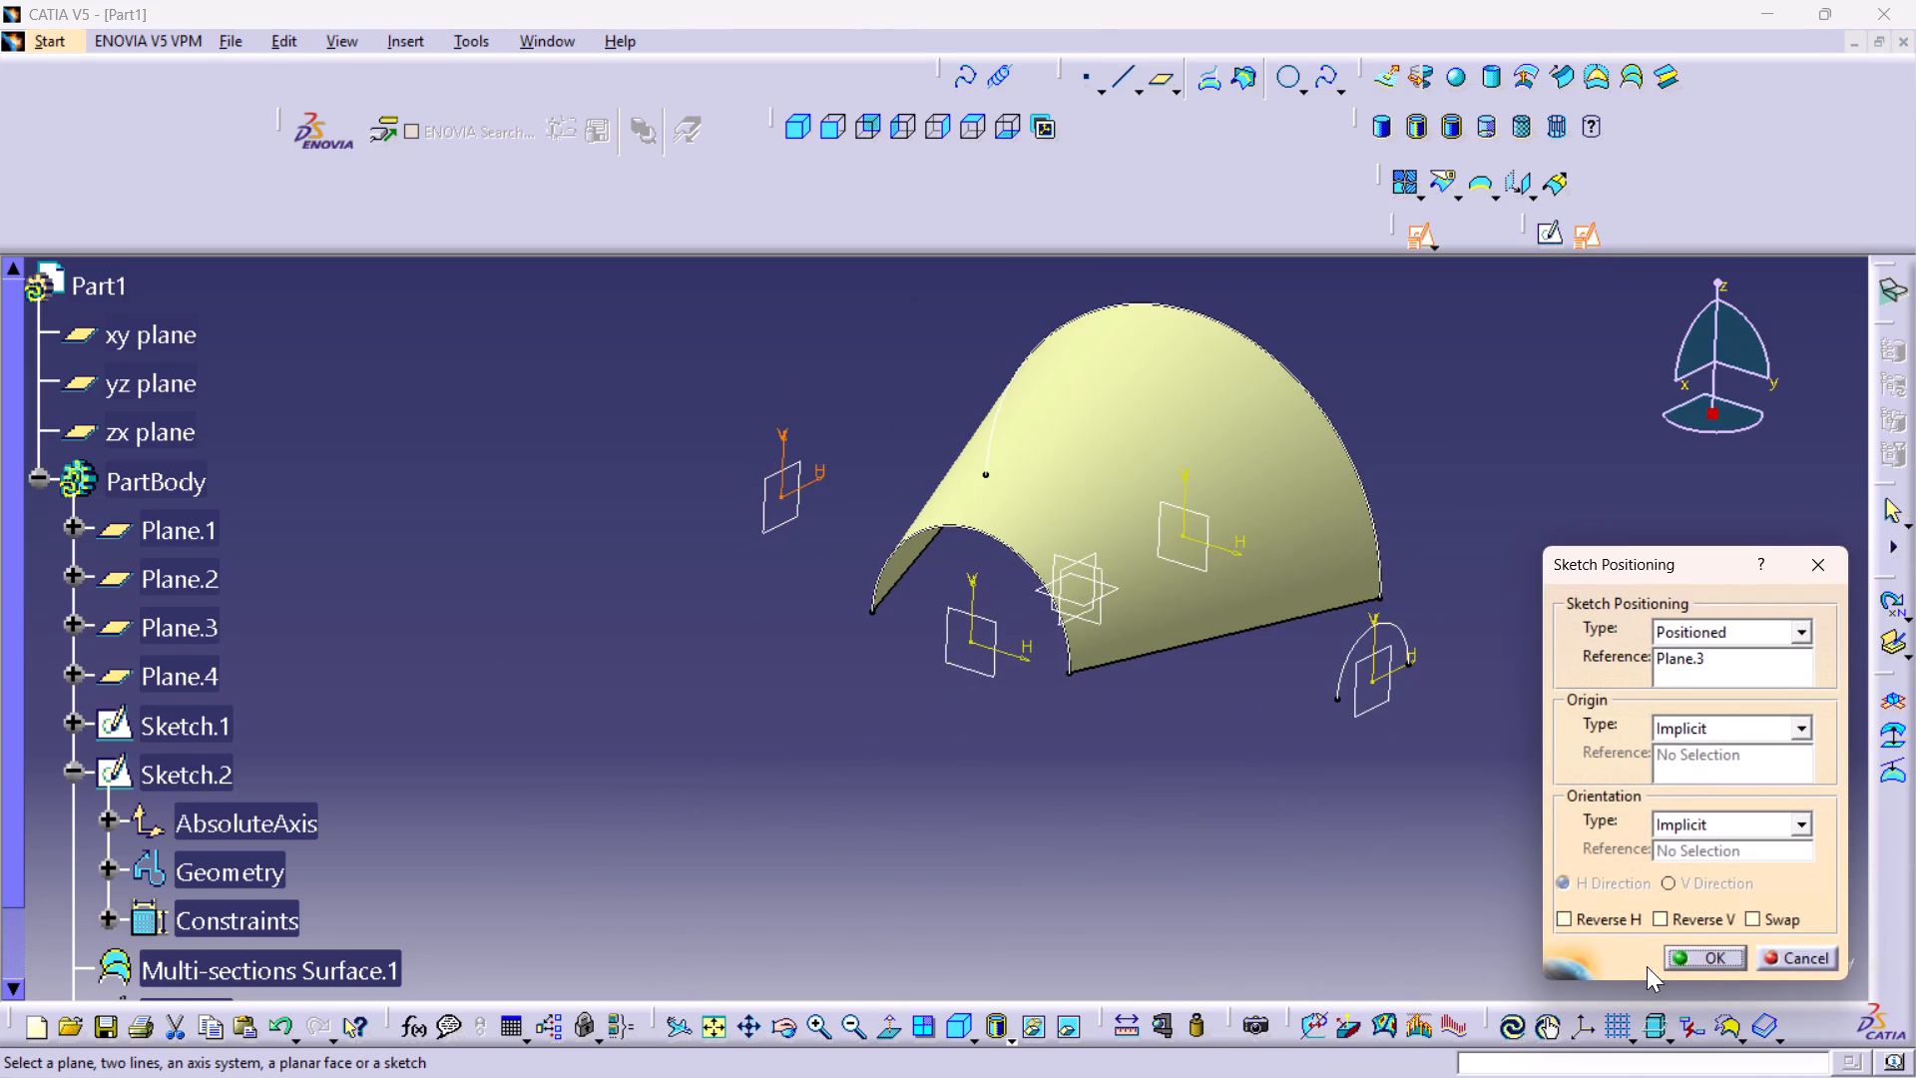
pyautogui.click(1690, 952)
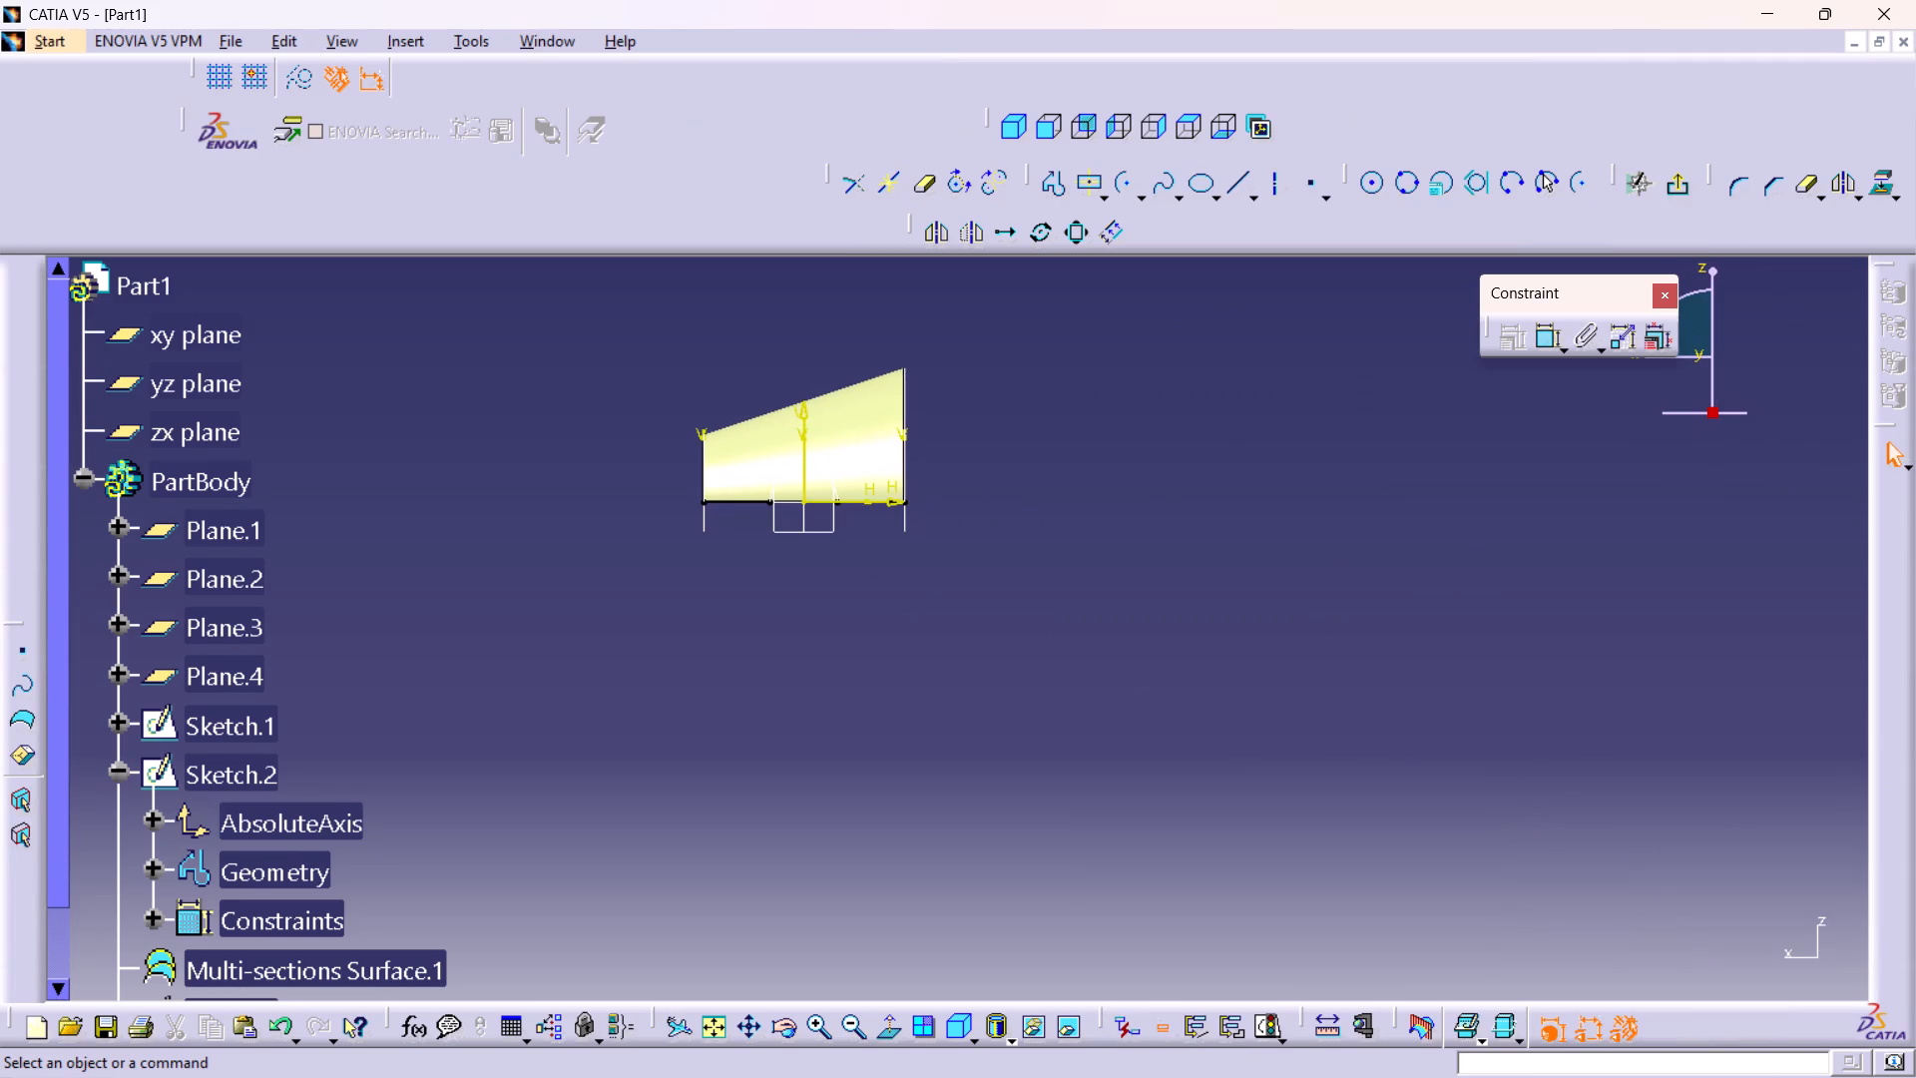
pyautogui.moveTo(878, 626); pyautogui.dragTo(849, 504, button='middle')
pyautogui.rightClick(878, 626)
pyautogui.moveTo(770, 473); pyautogui.dragTo(1512, 956, button='middle')
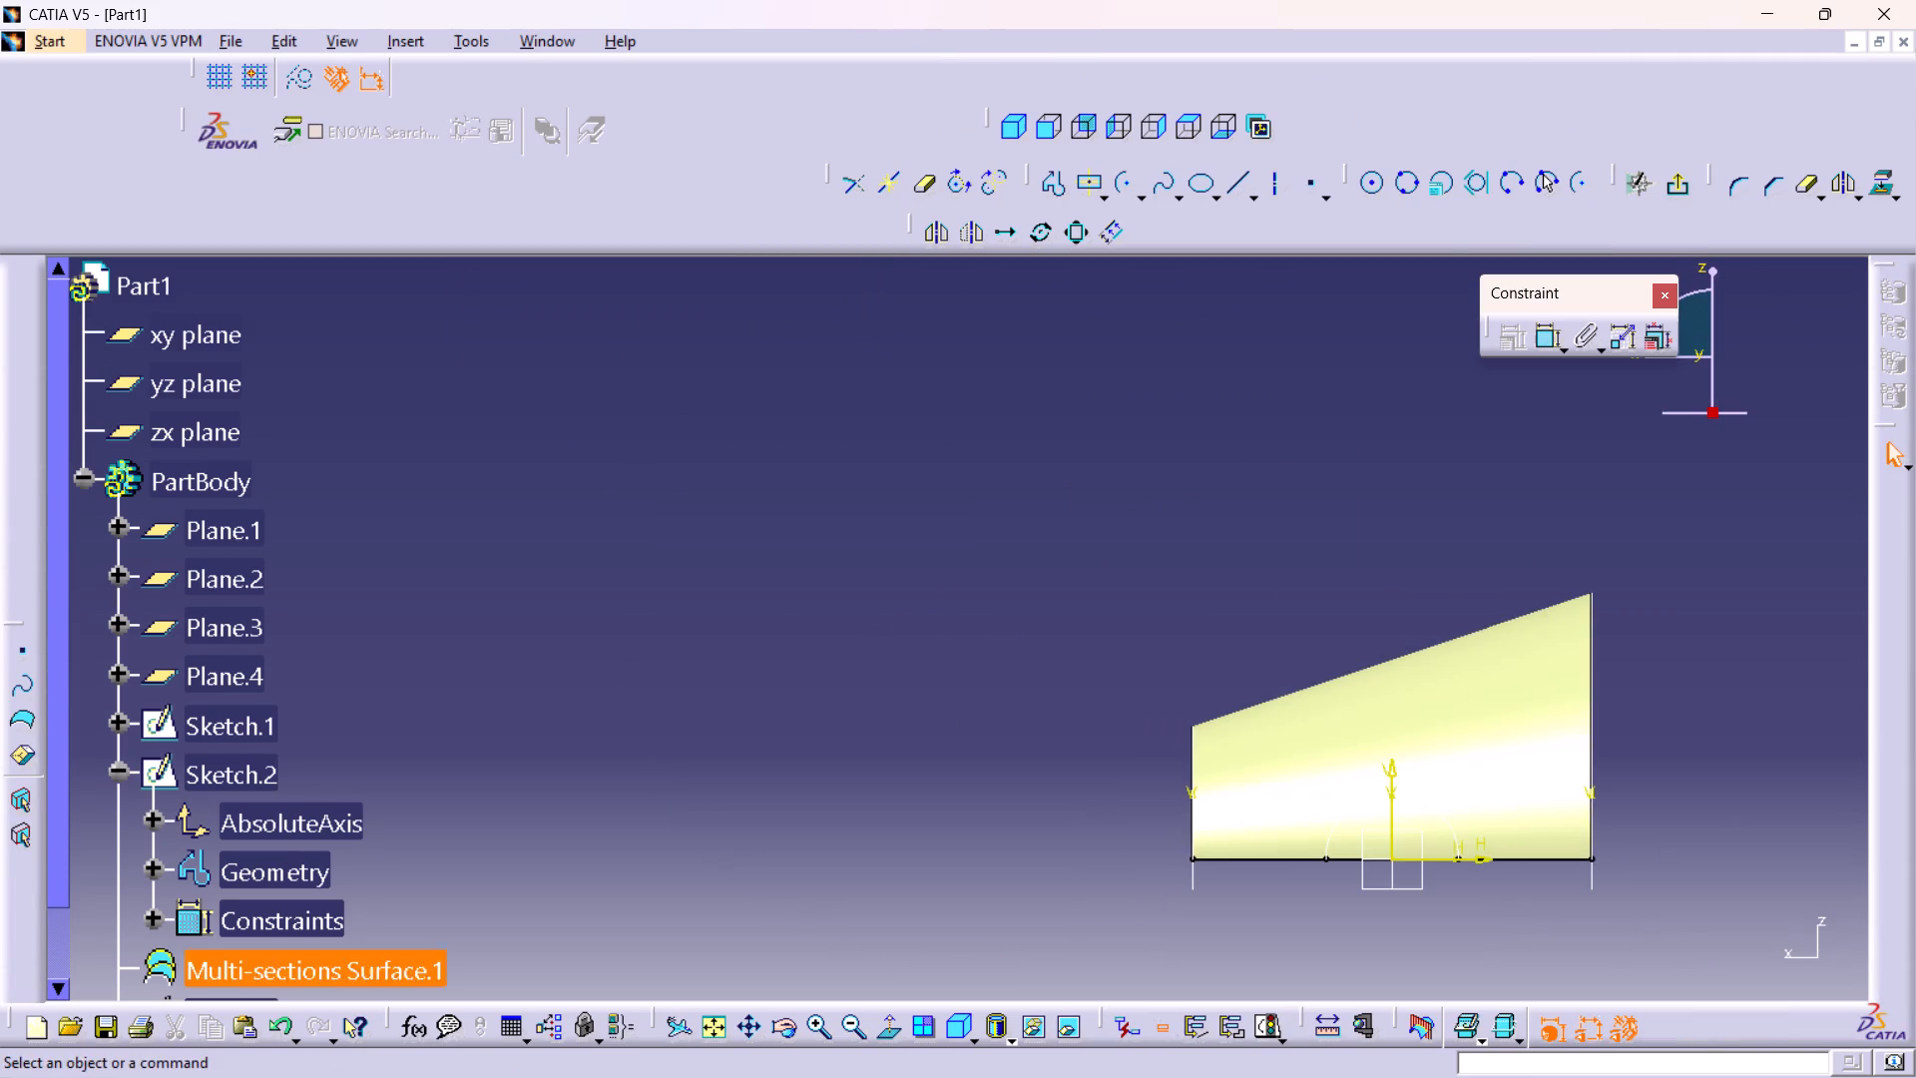
pyautogui.moveTo(1623, 785); pyautogui.dragTo(1444, 606, button='middle')
pyautogui.rightClick(1462, 657)
pyautogui.moveTo(1516, 599); pyautogui.dragTo(1263, 560, button='middle')
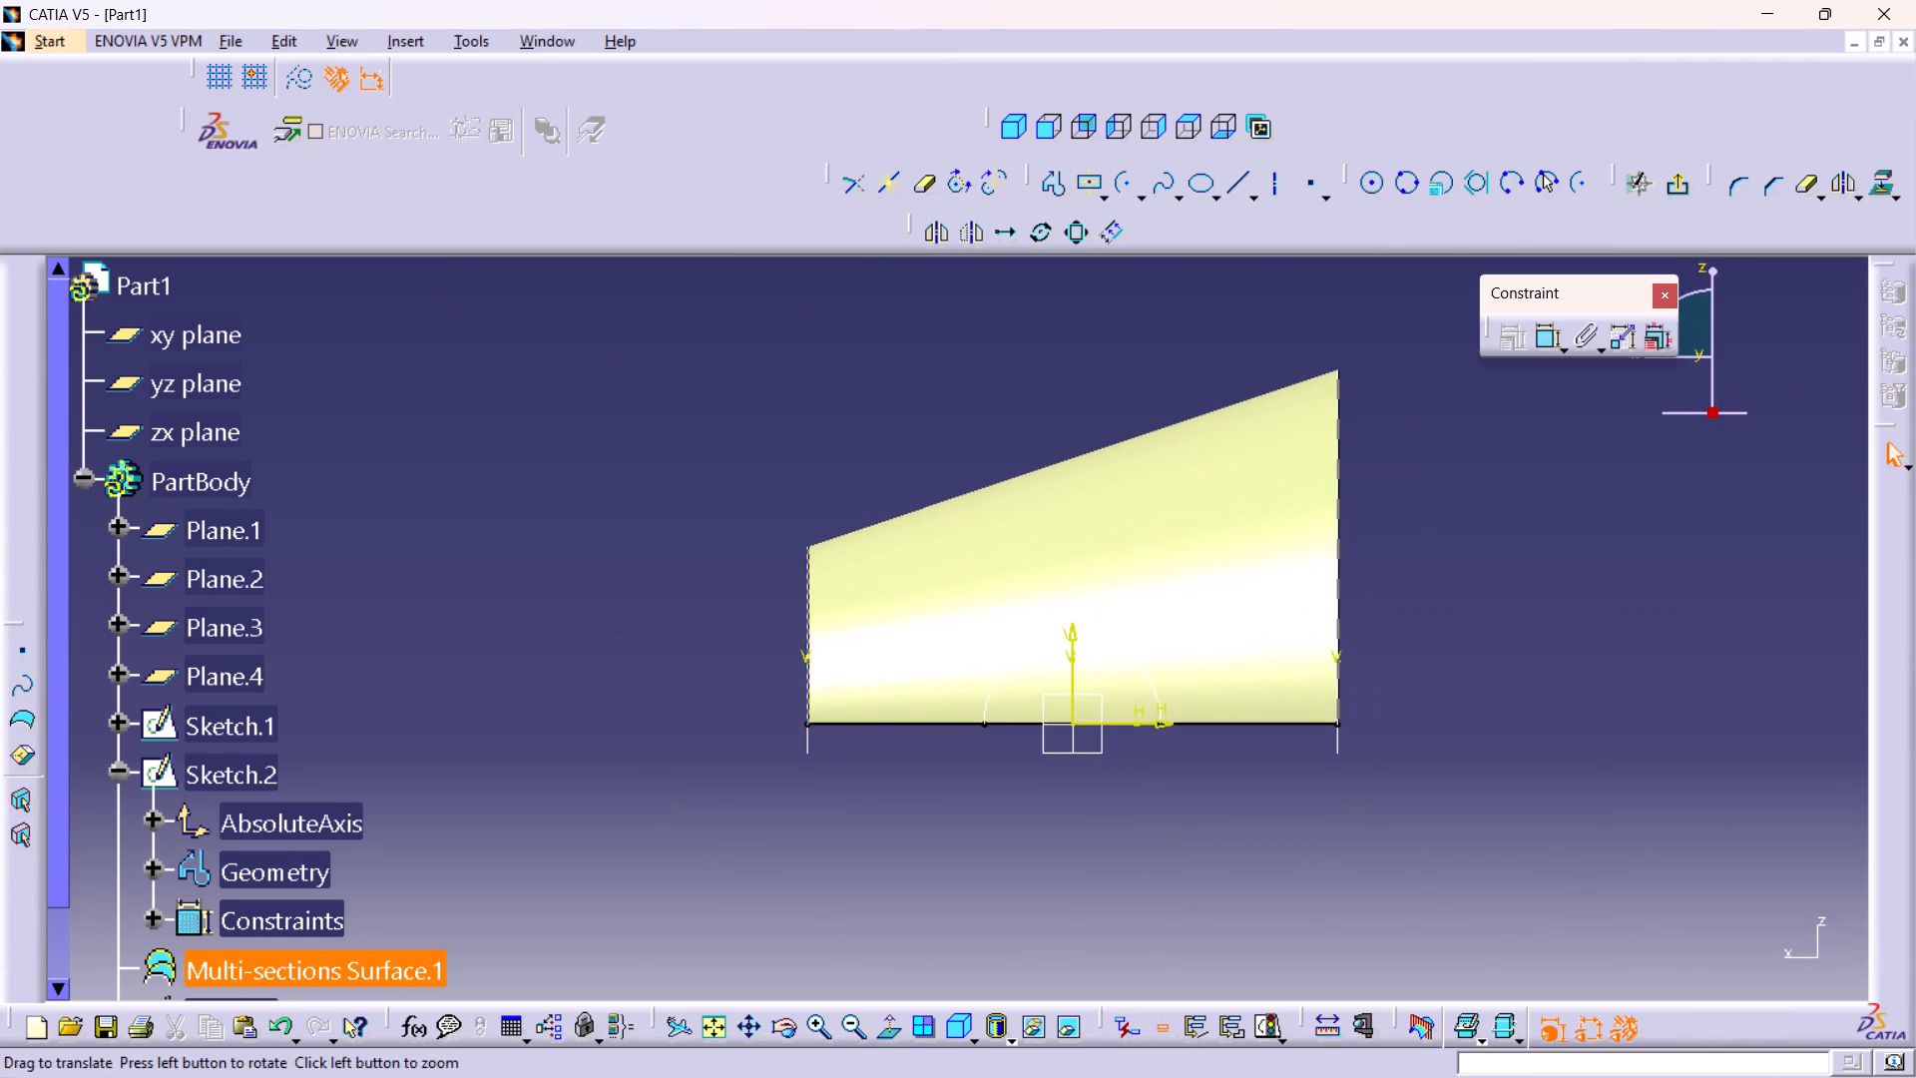
pyautogui.click(1582, 191)
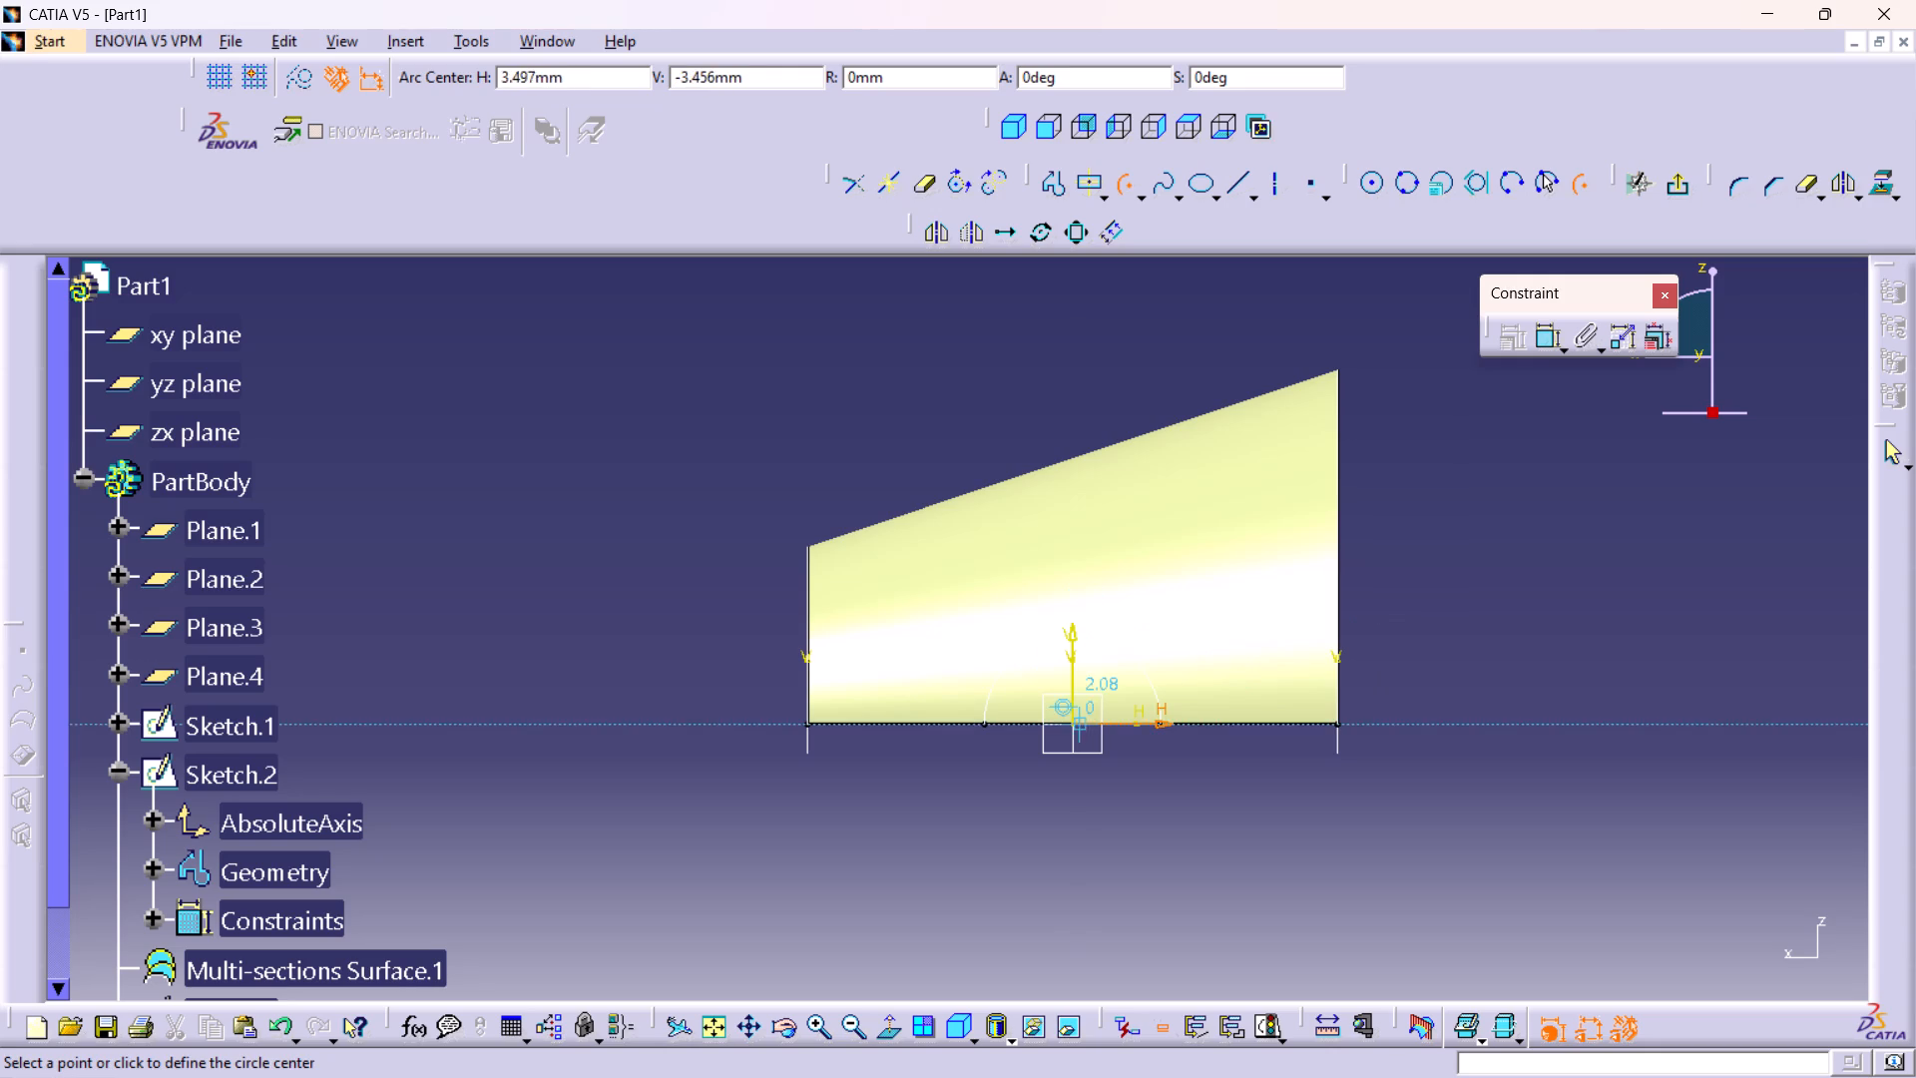
pyautogui.click(1079, 728)
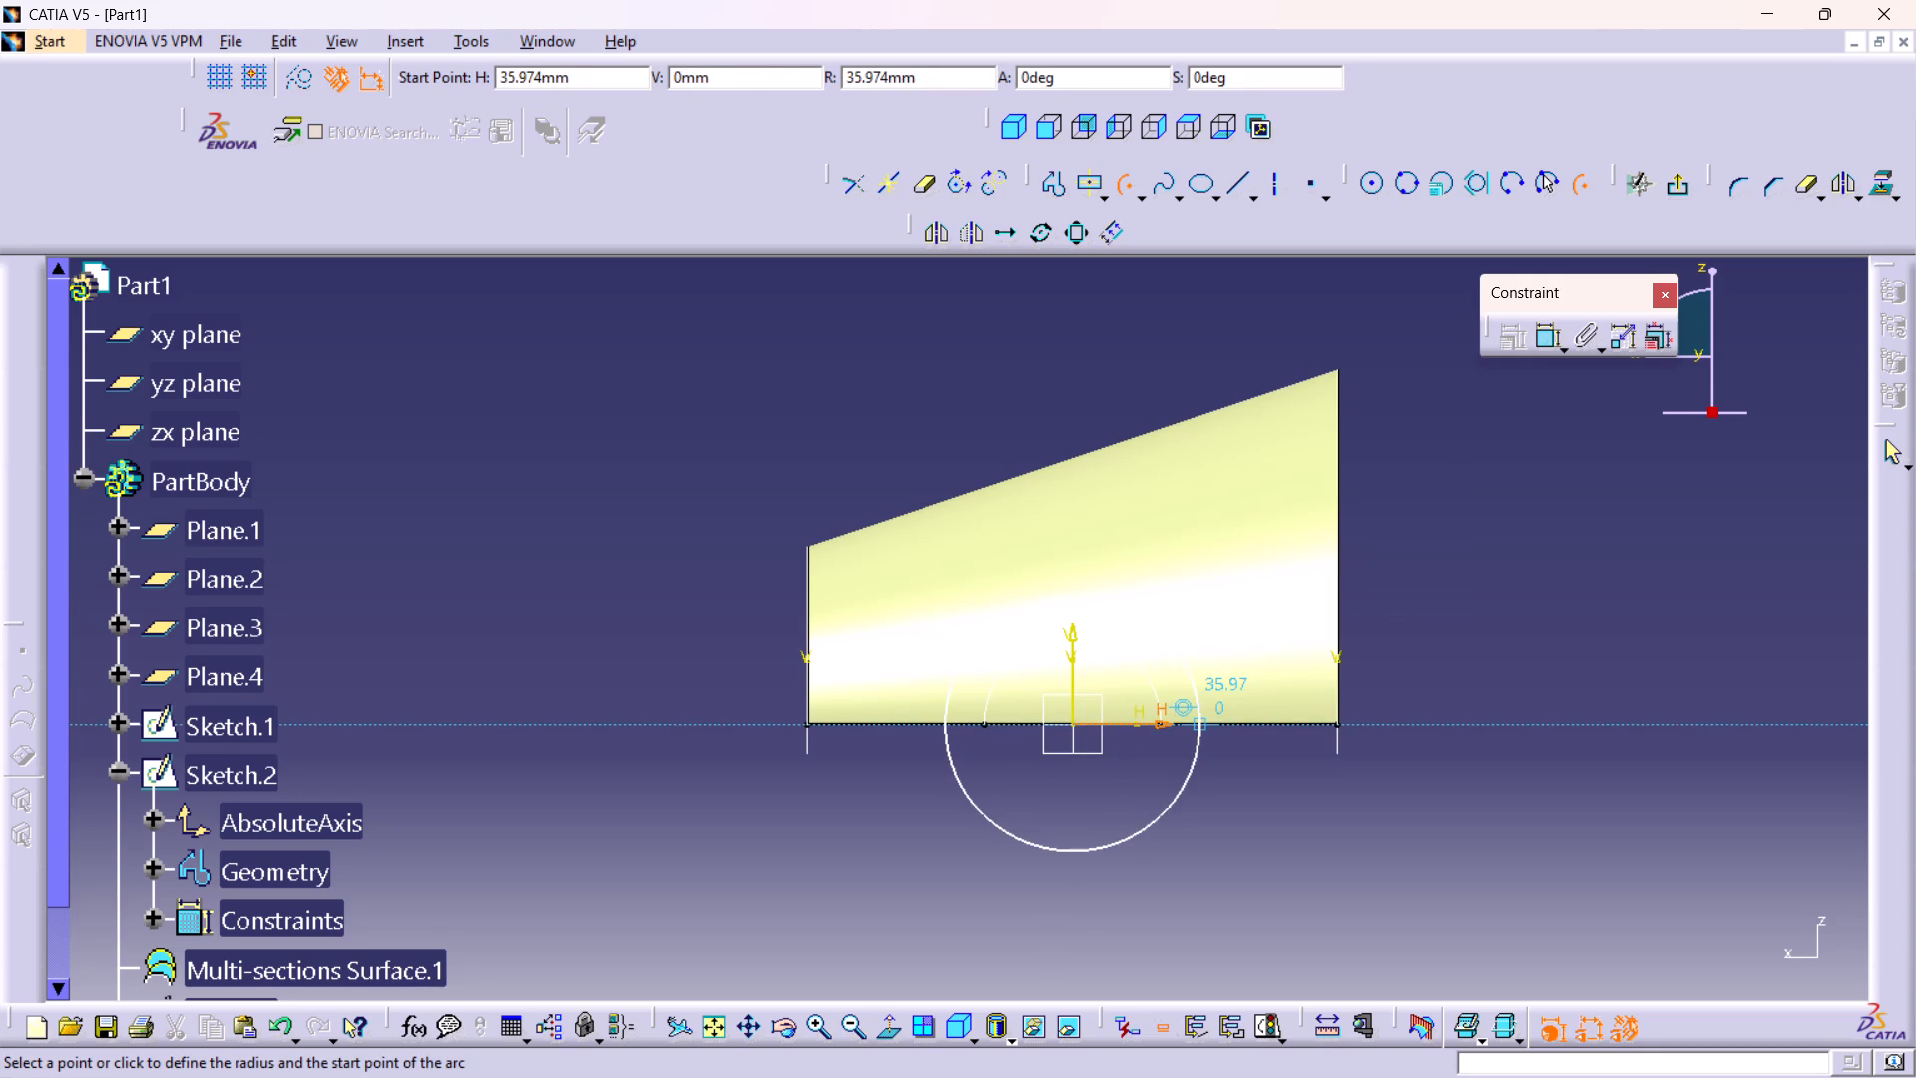
pyautogui.click(1202, 727)
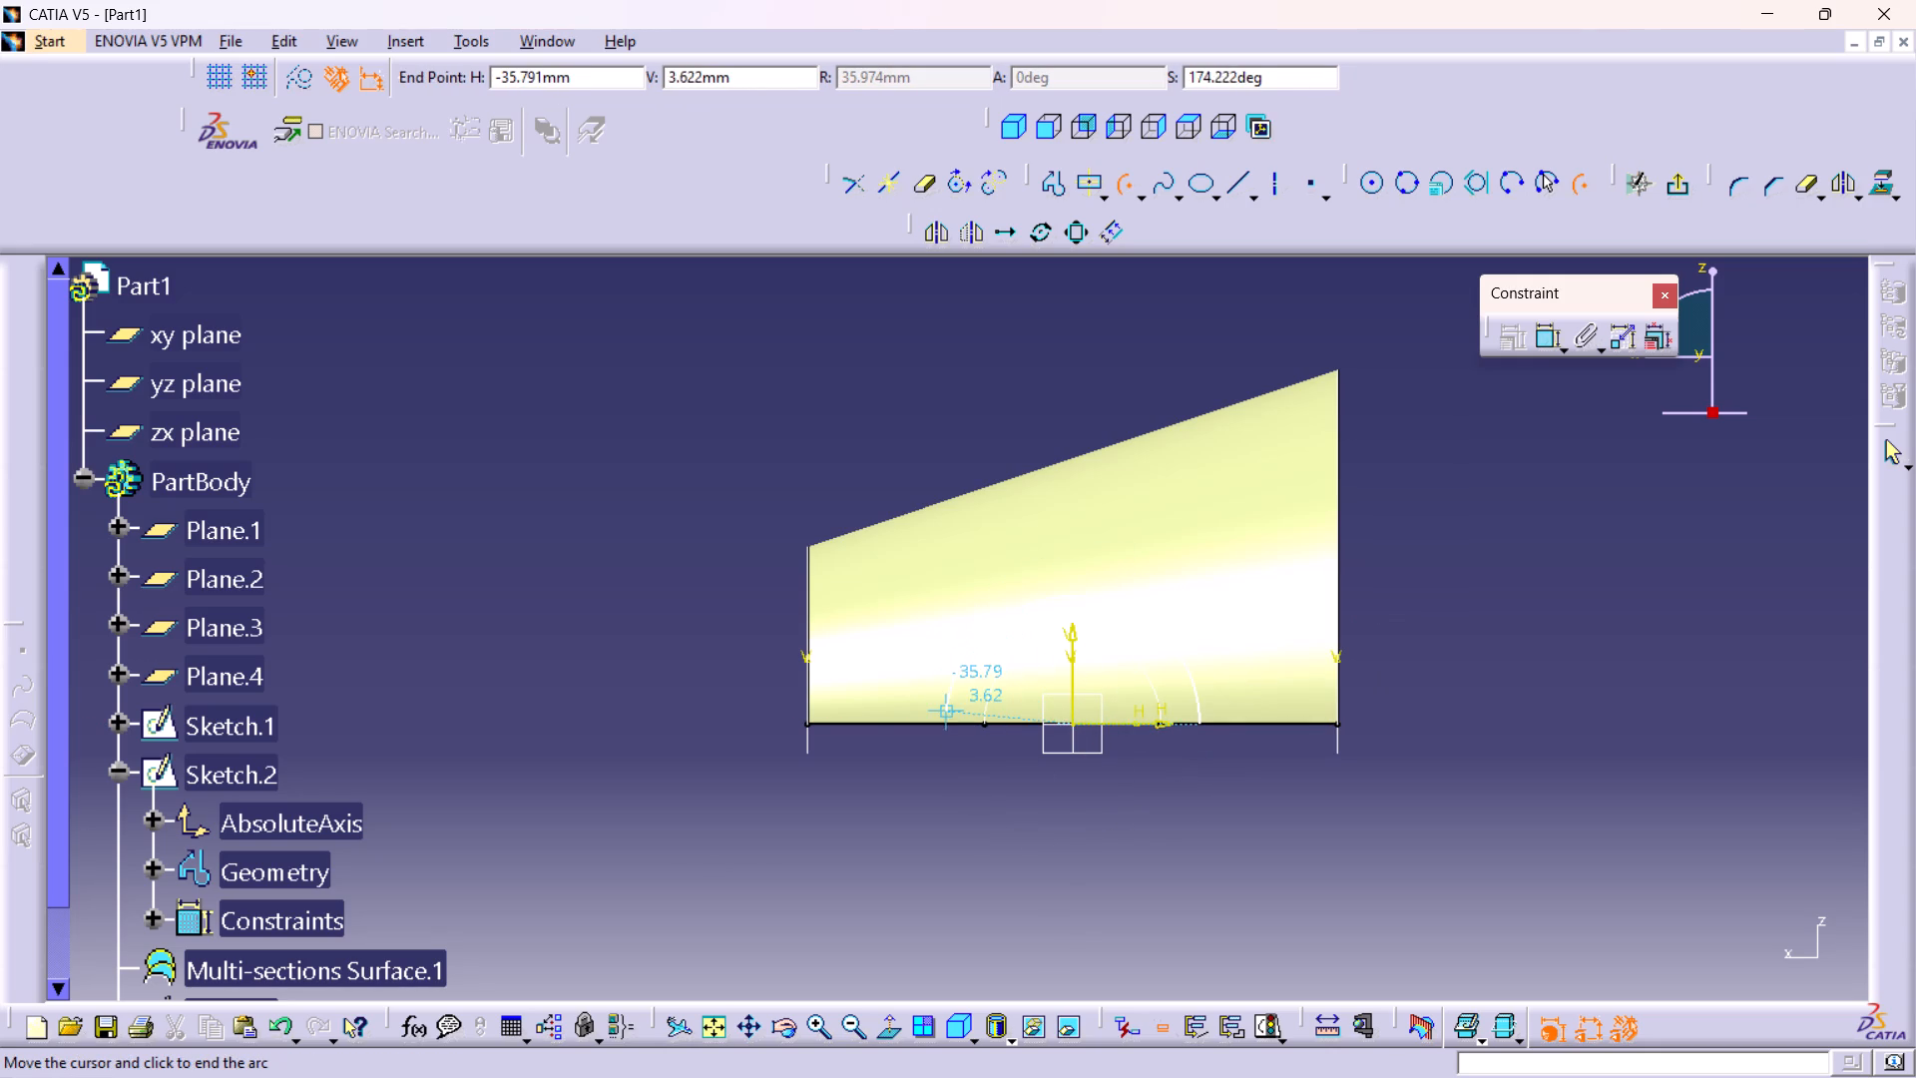
pyautogui.click(922, 720)
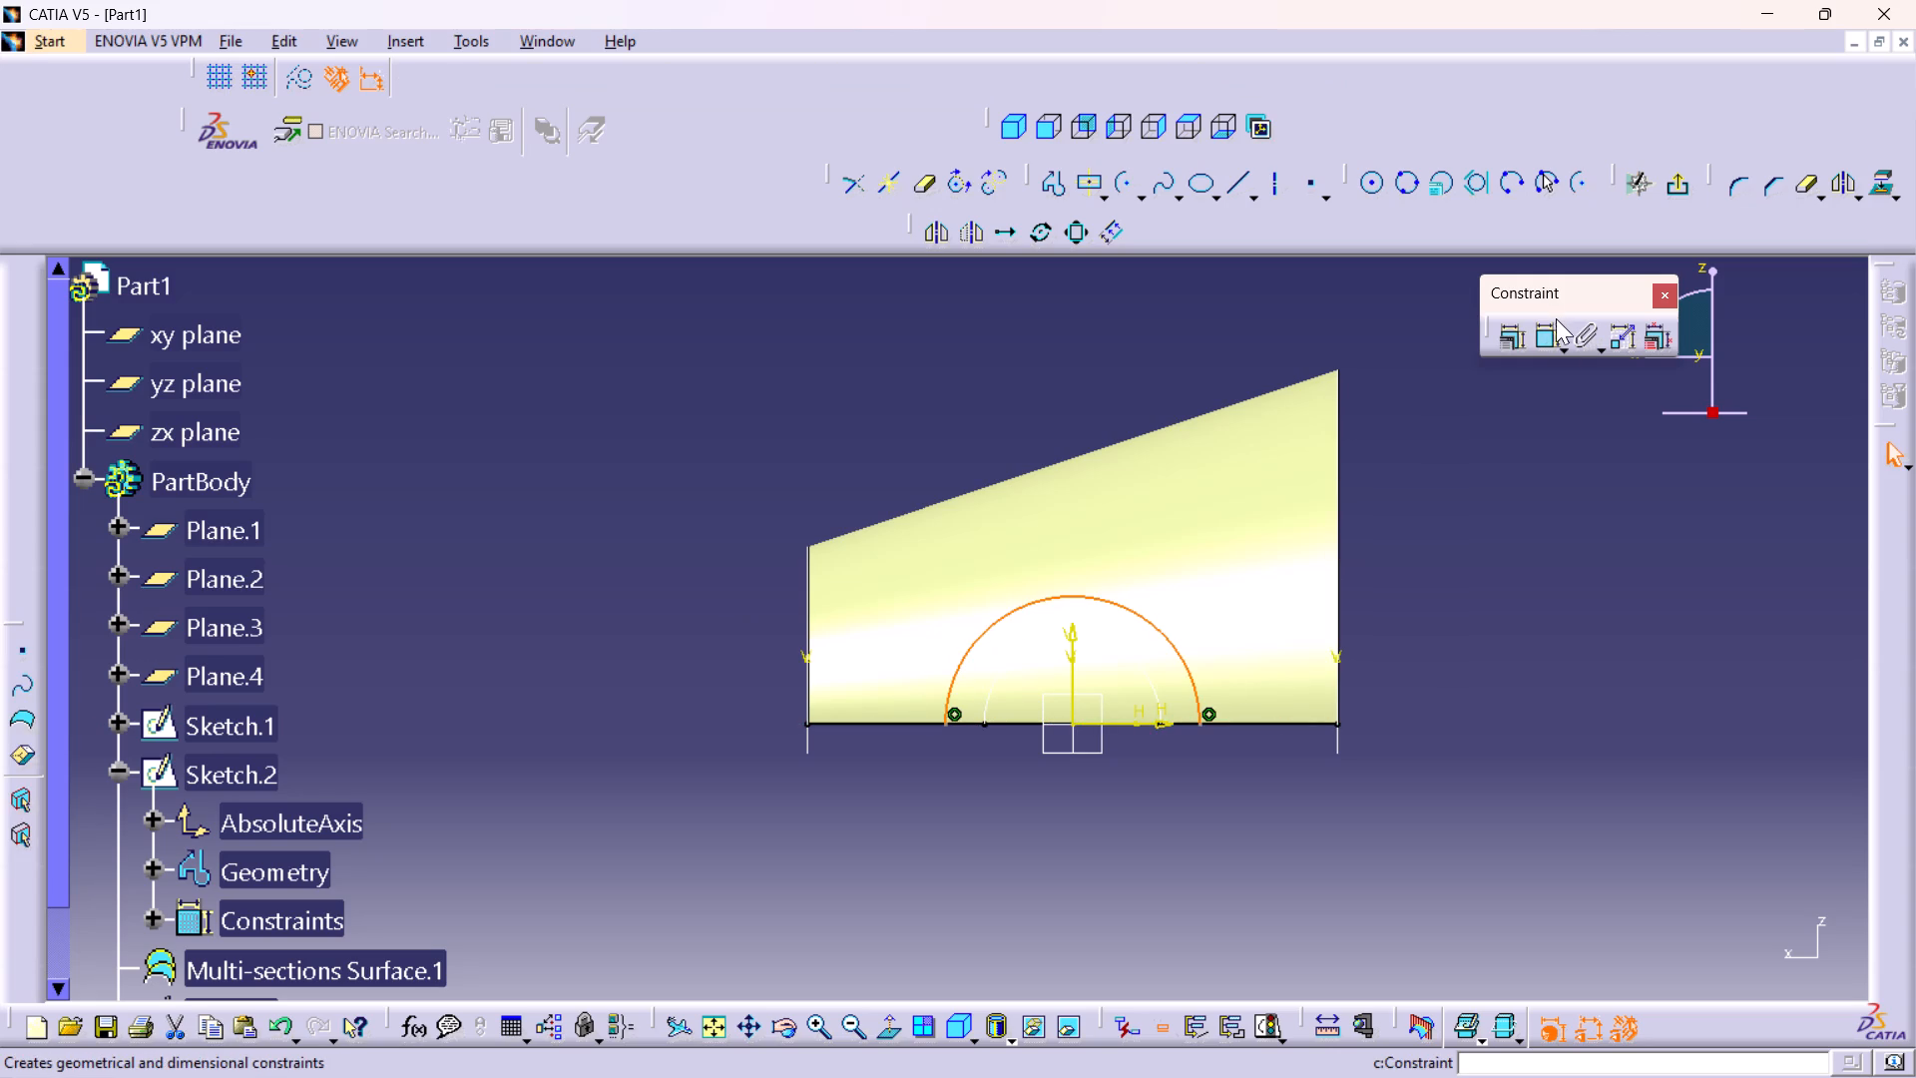
# Dimension the new arc's radius, set it to 25 mm, and exit the sketch.
pyautogui.doubleClick(1547, 332)
pyautogui.click(1411, 603)
pyautogui.doubleClick(1405, 595)
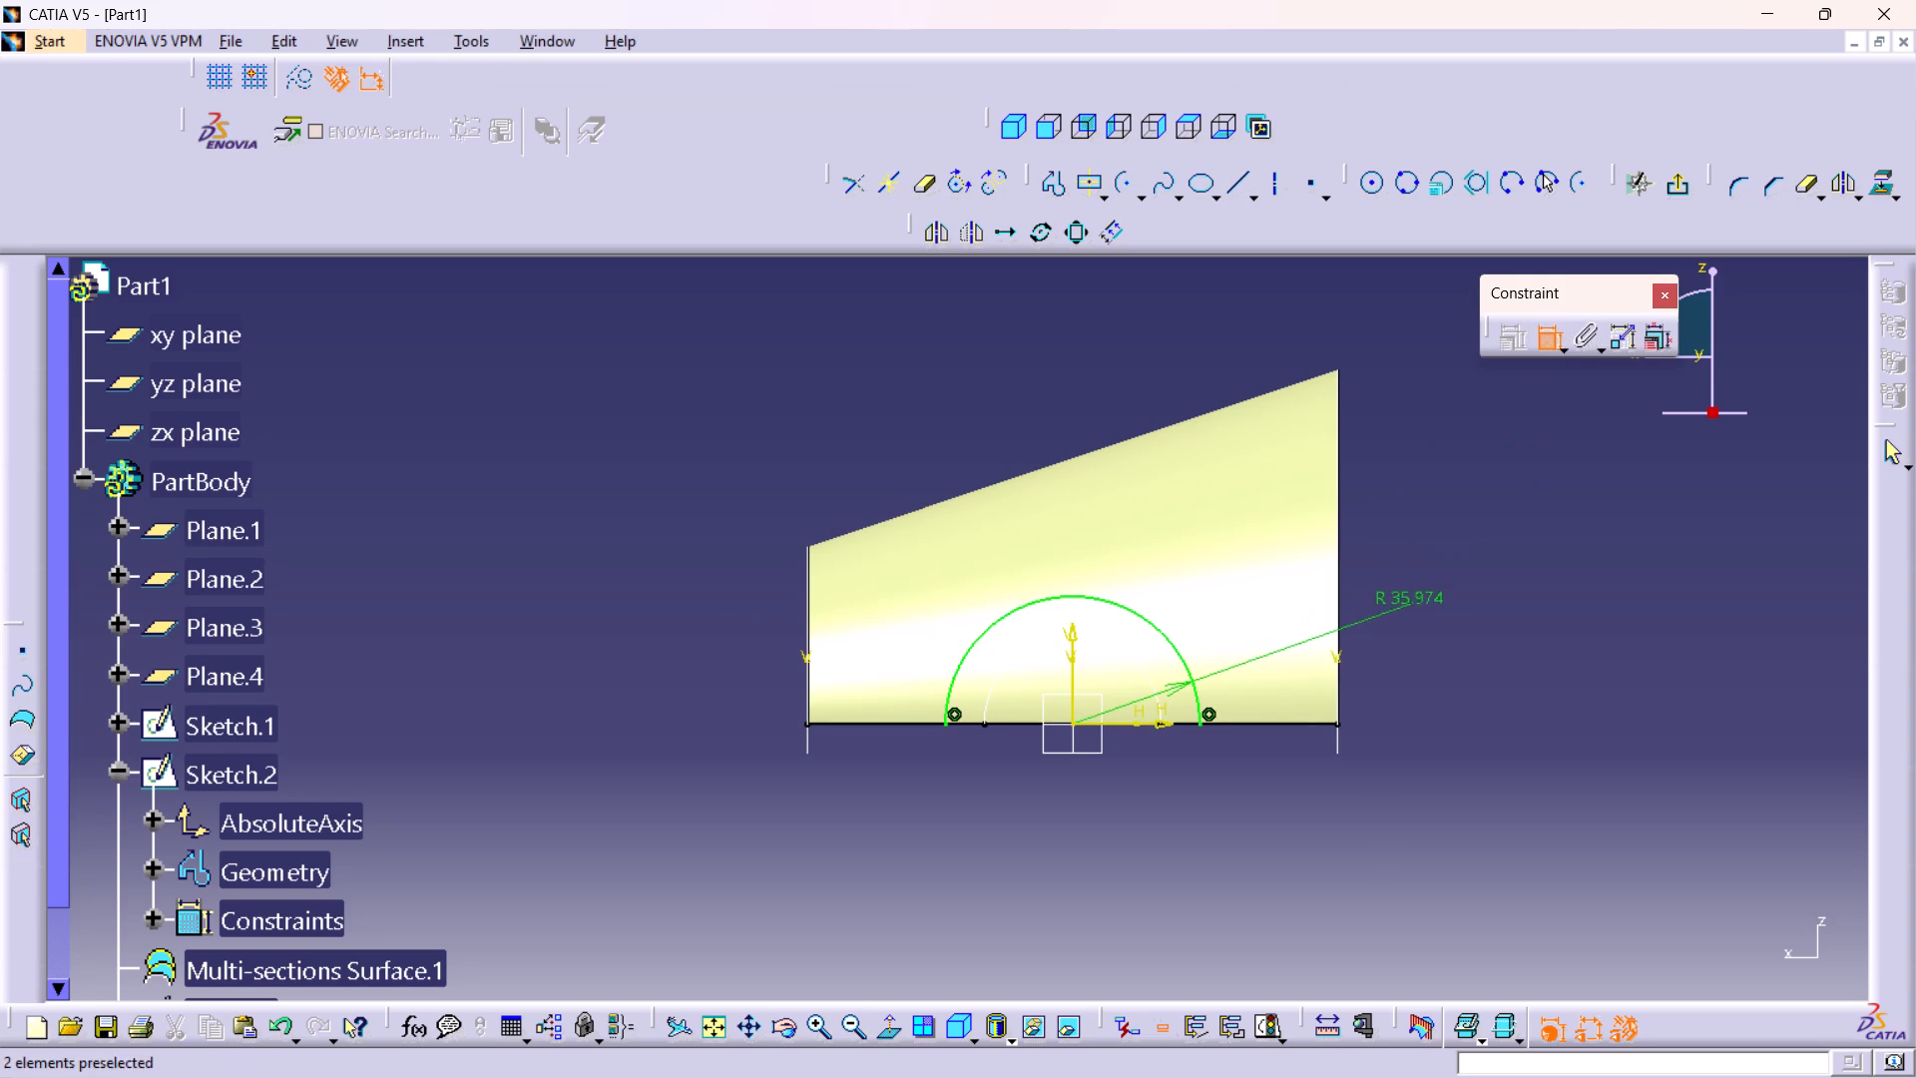
pyautogui.write('25')
pyautogui.press('Return')
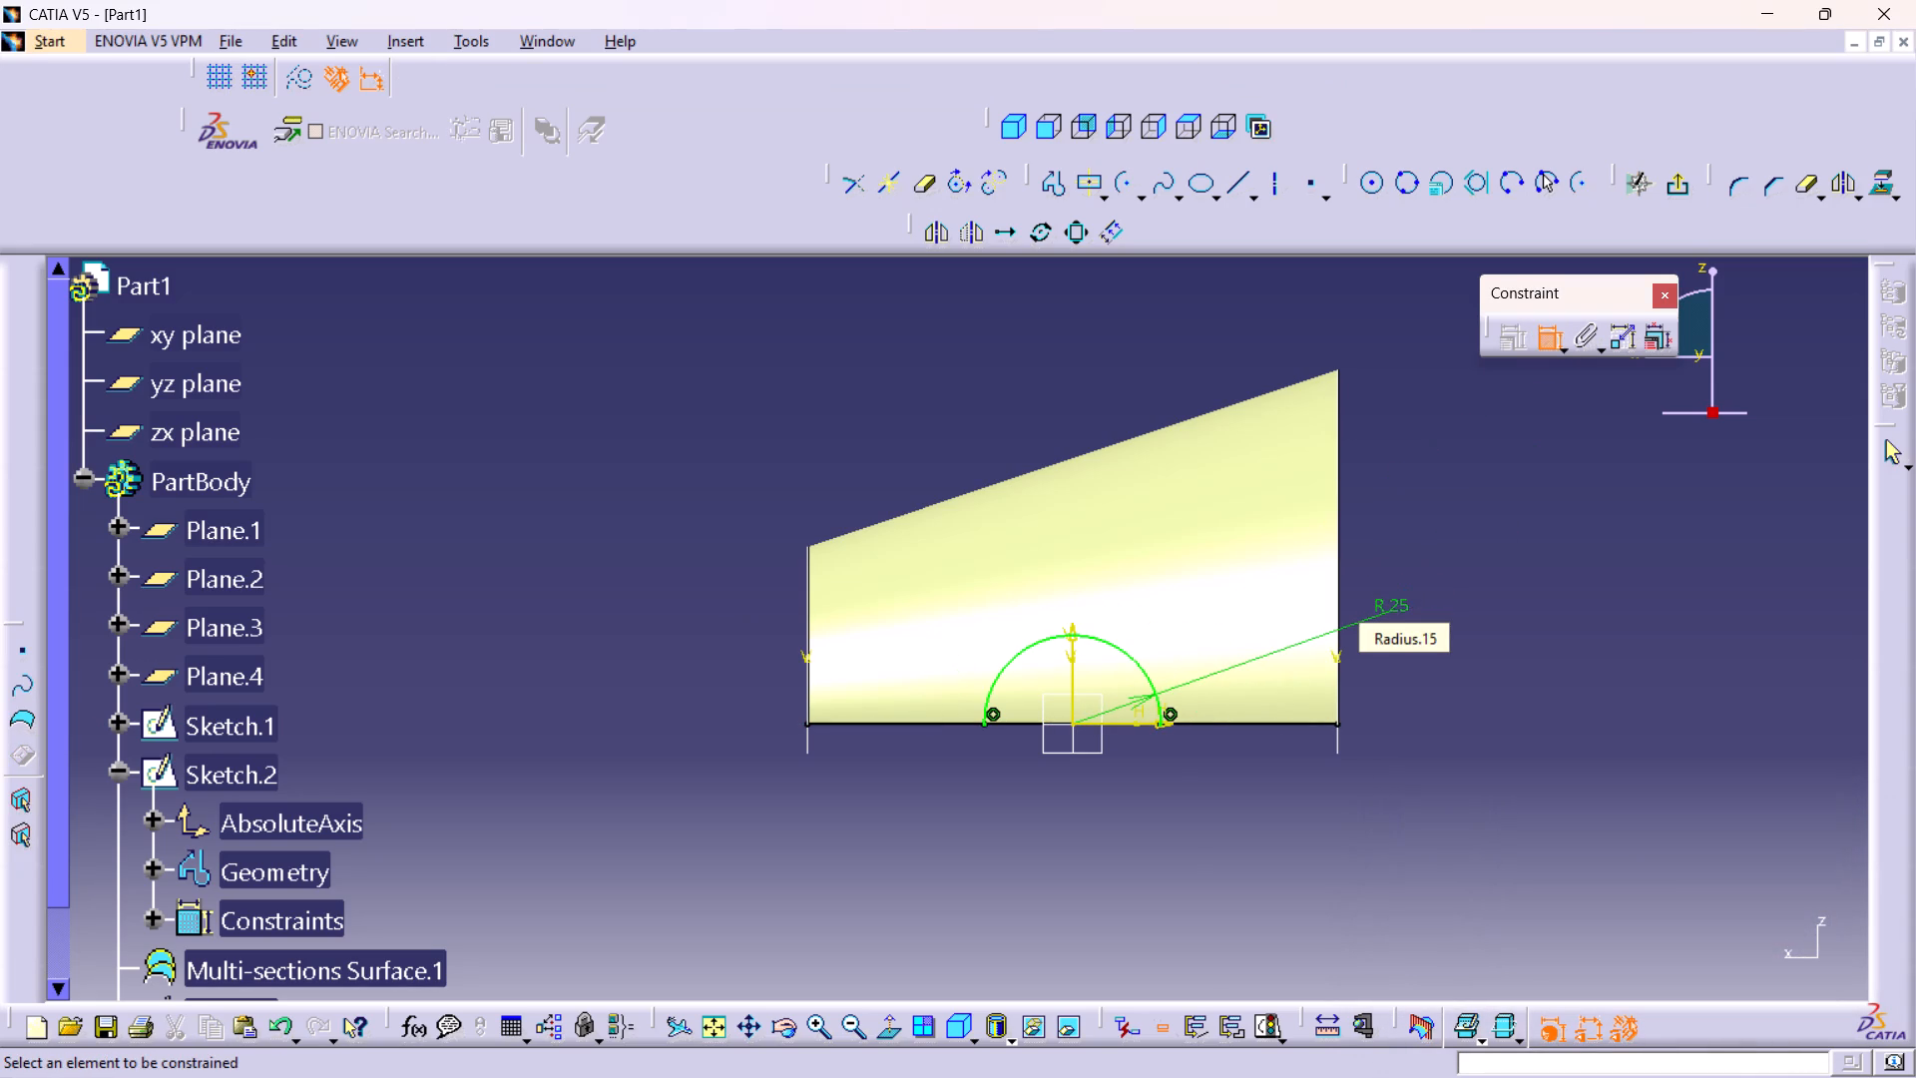
pyautogui.click(1690, 190)
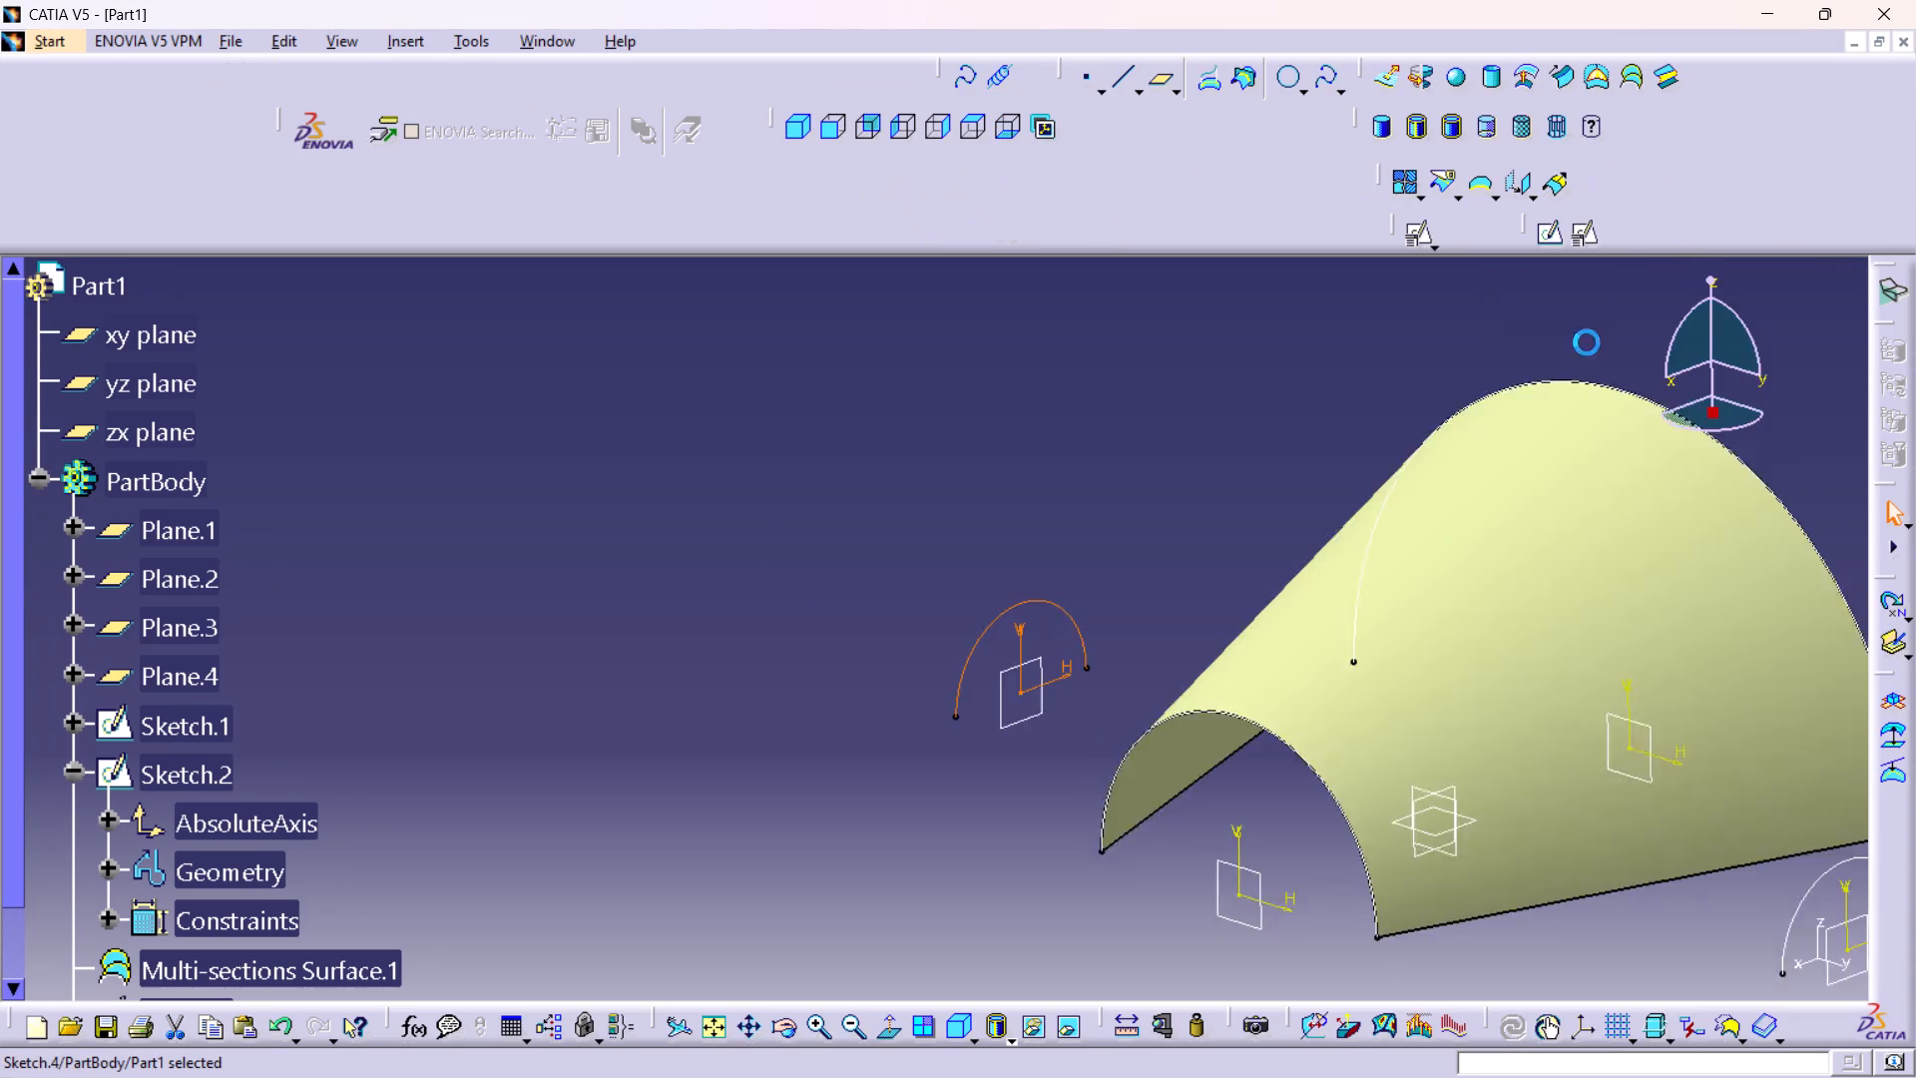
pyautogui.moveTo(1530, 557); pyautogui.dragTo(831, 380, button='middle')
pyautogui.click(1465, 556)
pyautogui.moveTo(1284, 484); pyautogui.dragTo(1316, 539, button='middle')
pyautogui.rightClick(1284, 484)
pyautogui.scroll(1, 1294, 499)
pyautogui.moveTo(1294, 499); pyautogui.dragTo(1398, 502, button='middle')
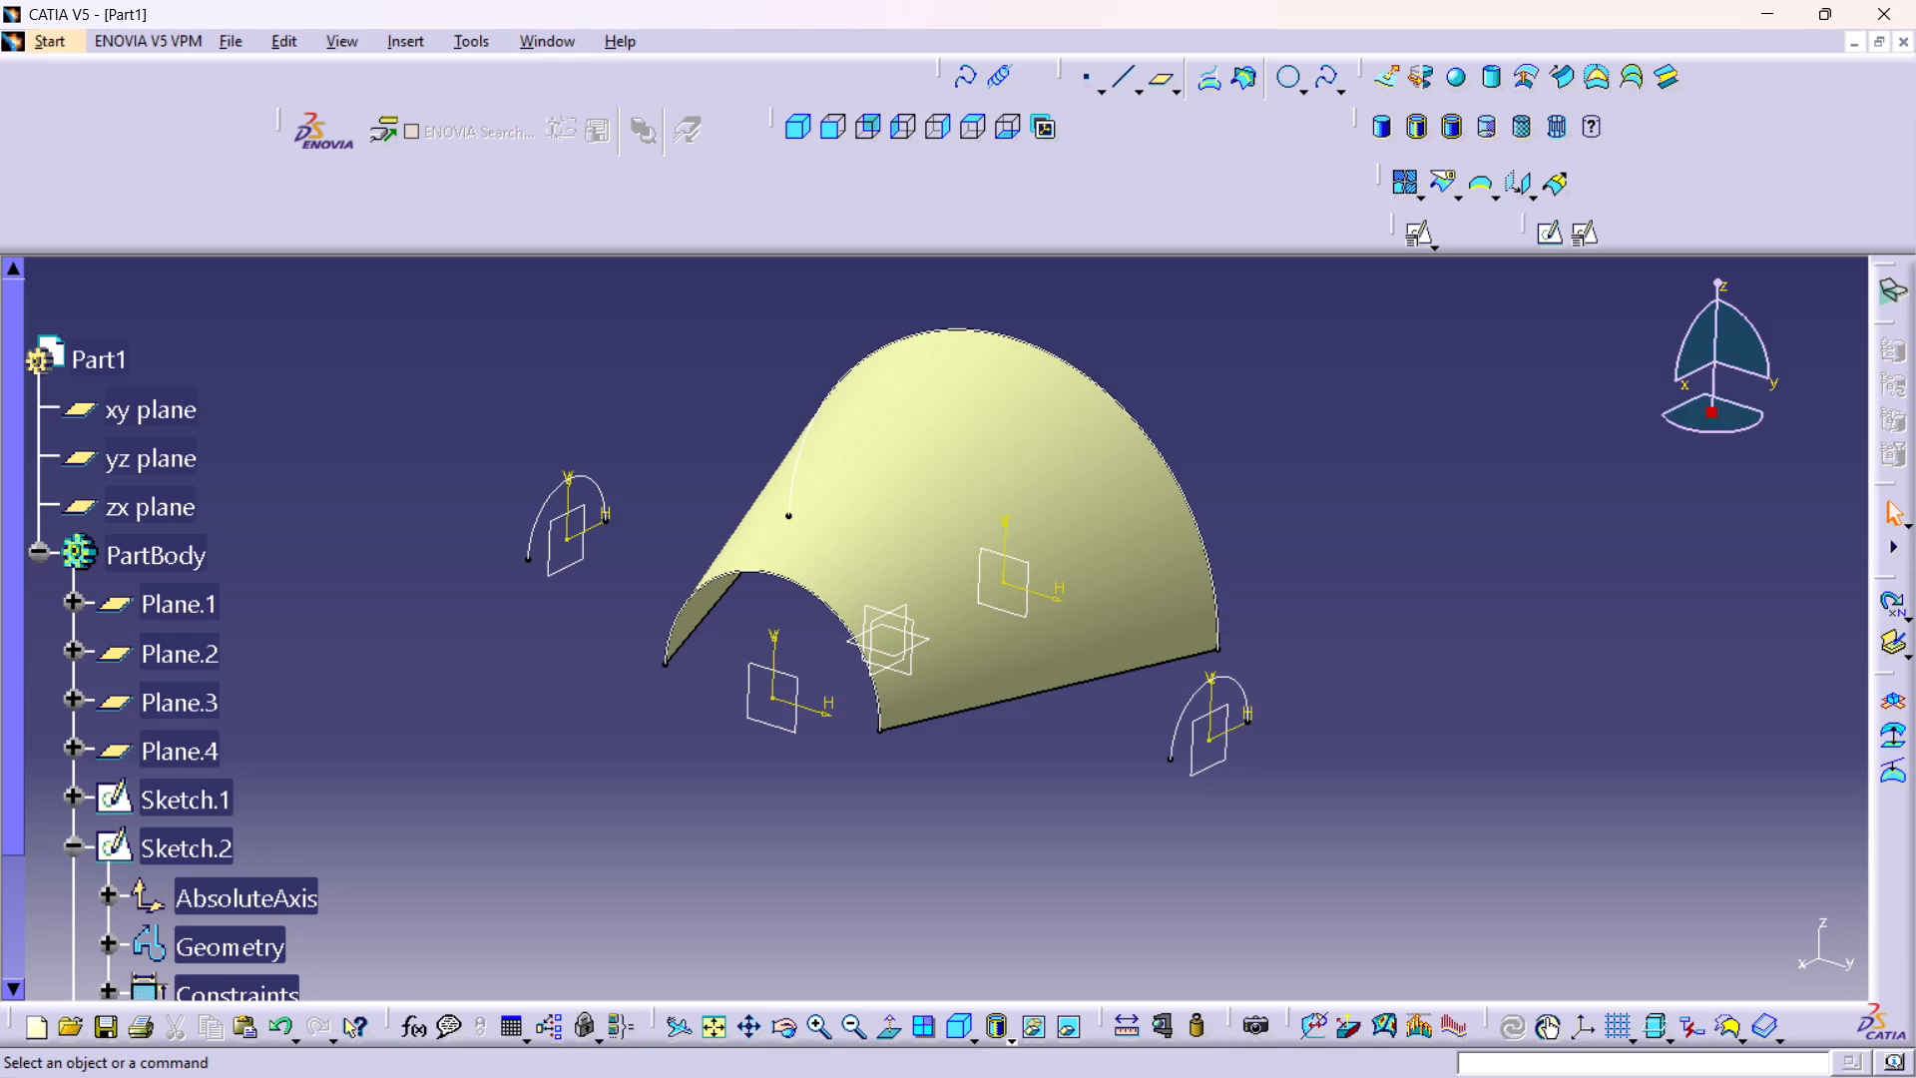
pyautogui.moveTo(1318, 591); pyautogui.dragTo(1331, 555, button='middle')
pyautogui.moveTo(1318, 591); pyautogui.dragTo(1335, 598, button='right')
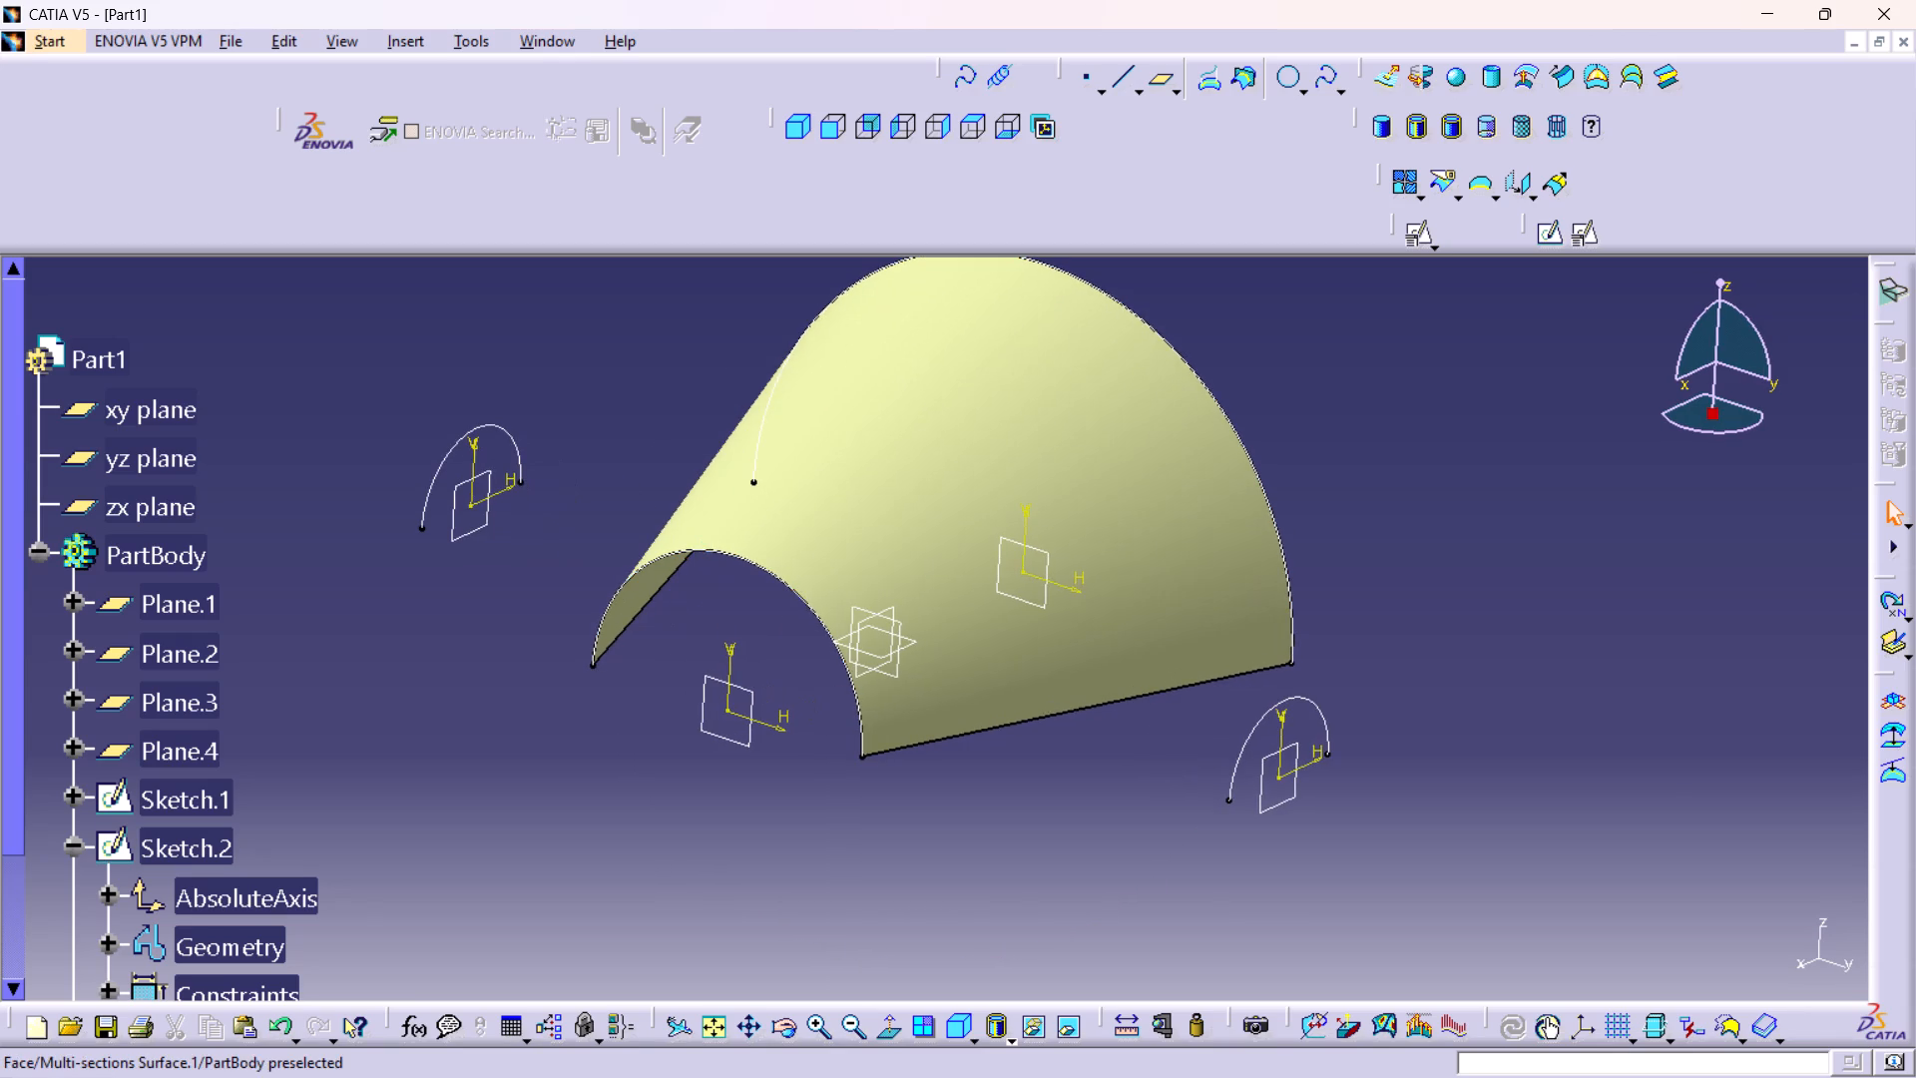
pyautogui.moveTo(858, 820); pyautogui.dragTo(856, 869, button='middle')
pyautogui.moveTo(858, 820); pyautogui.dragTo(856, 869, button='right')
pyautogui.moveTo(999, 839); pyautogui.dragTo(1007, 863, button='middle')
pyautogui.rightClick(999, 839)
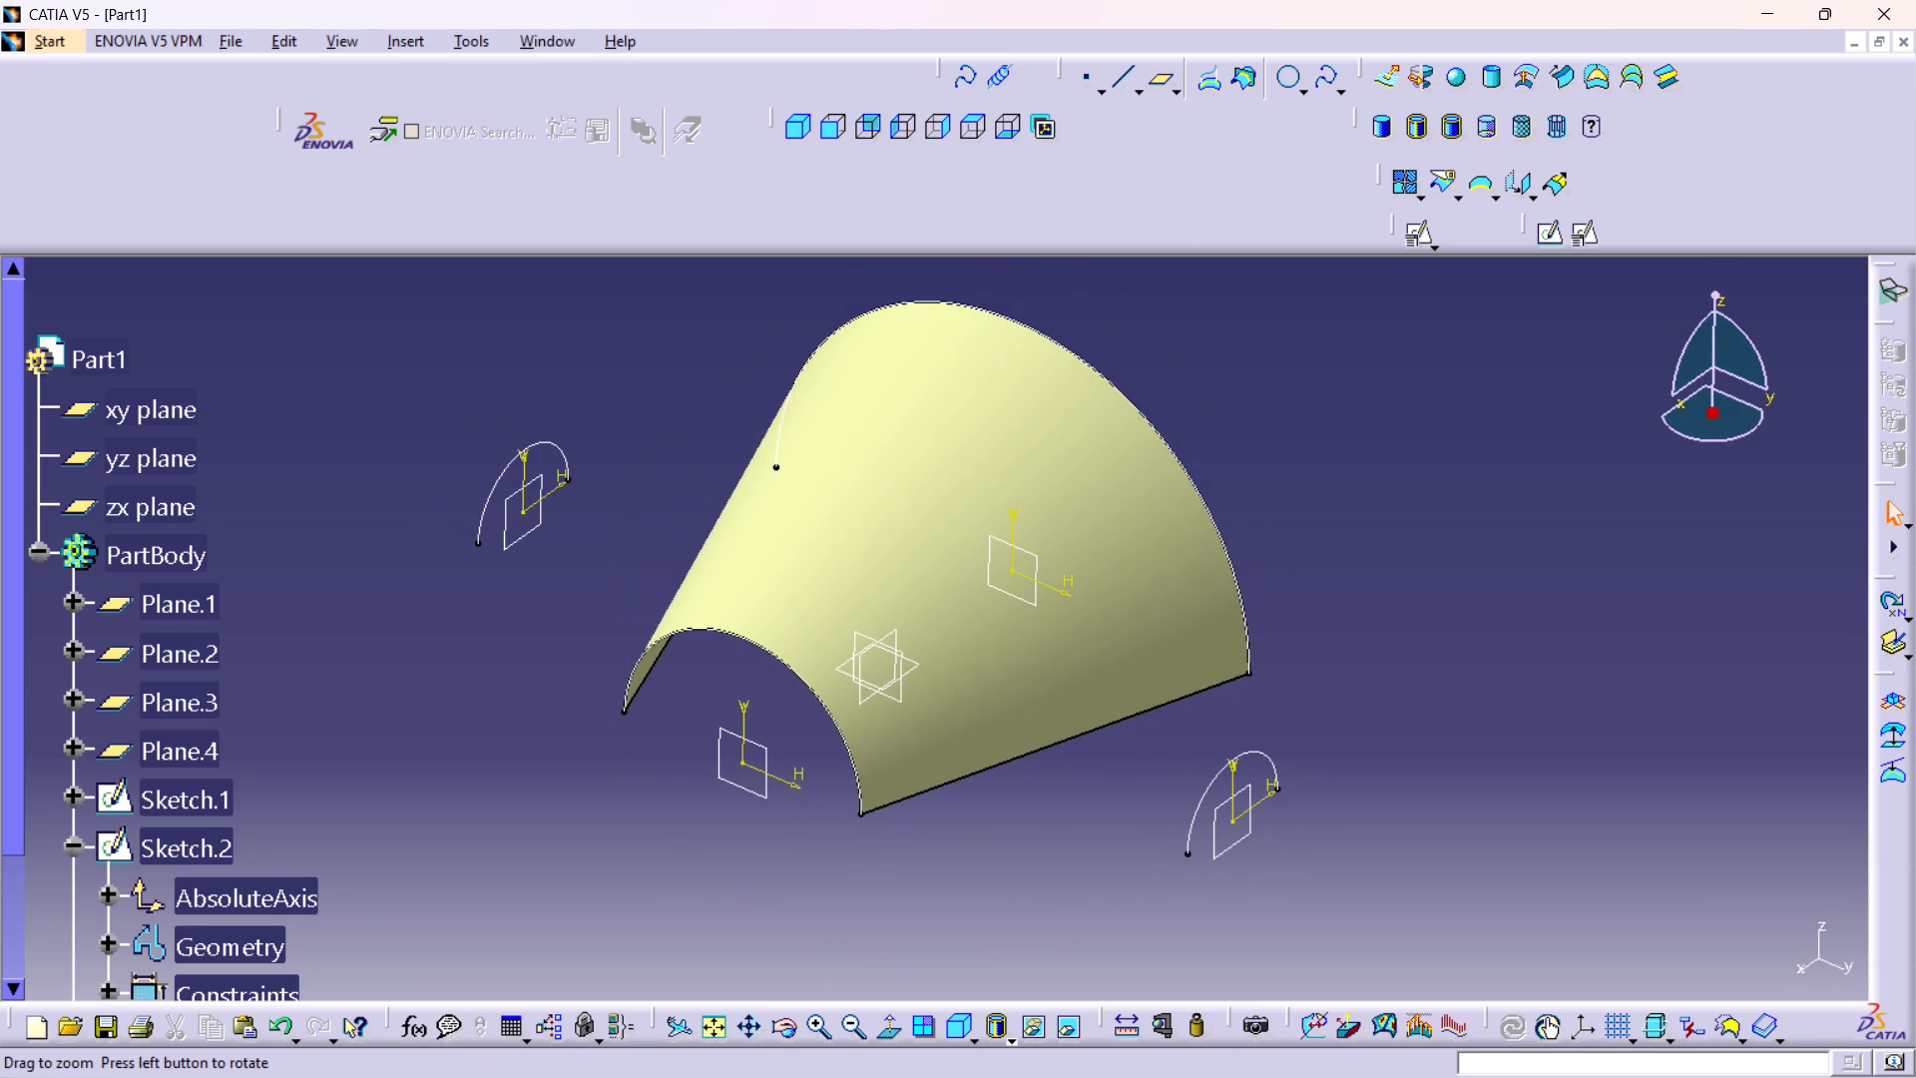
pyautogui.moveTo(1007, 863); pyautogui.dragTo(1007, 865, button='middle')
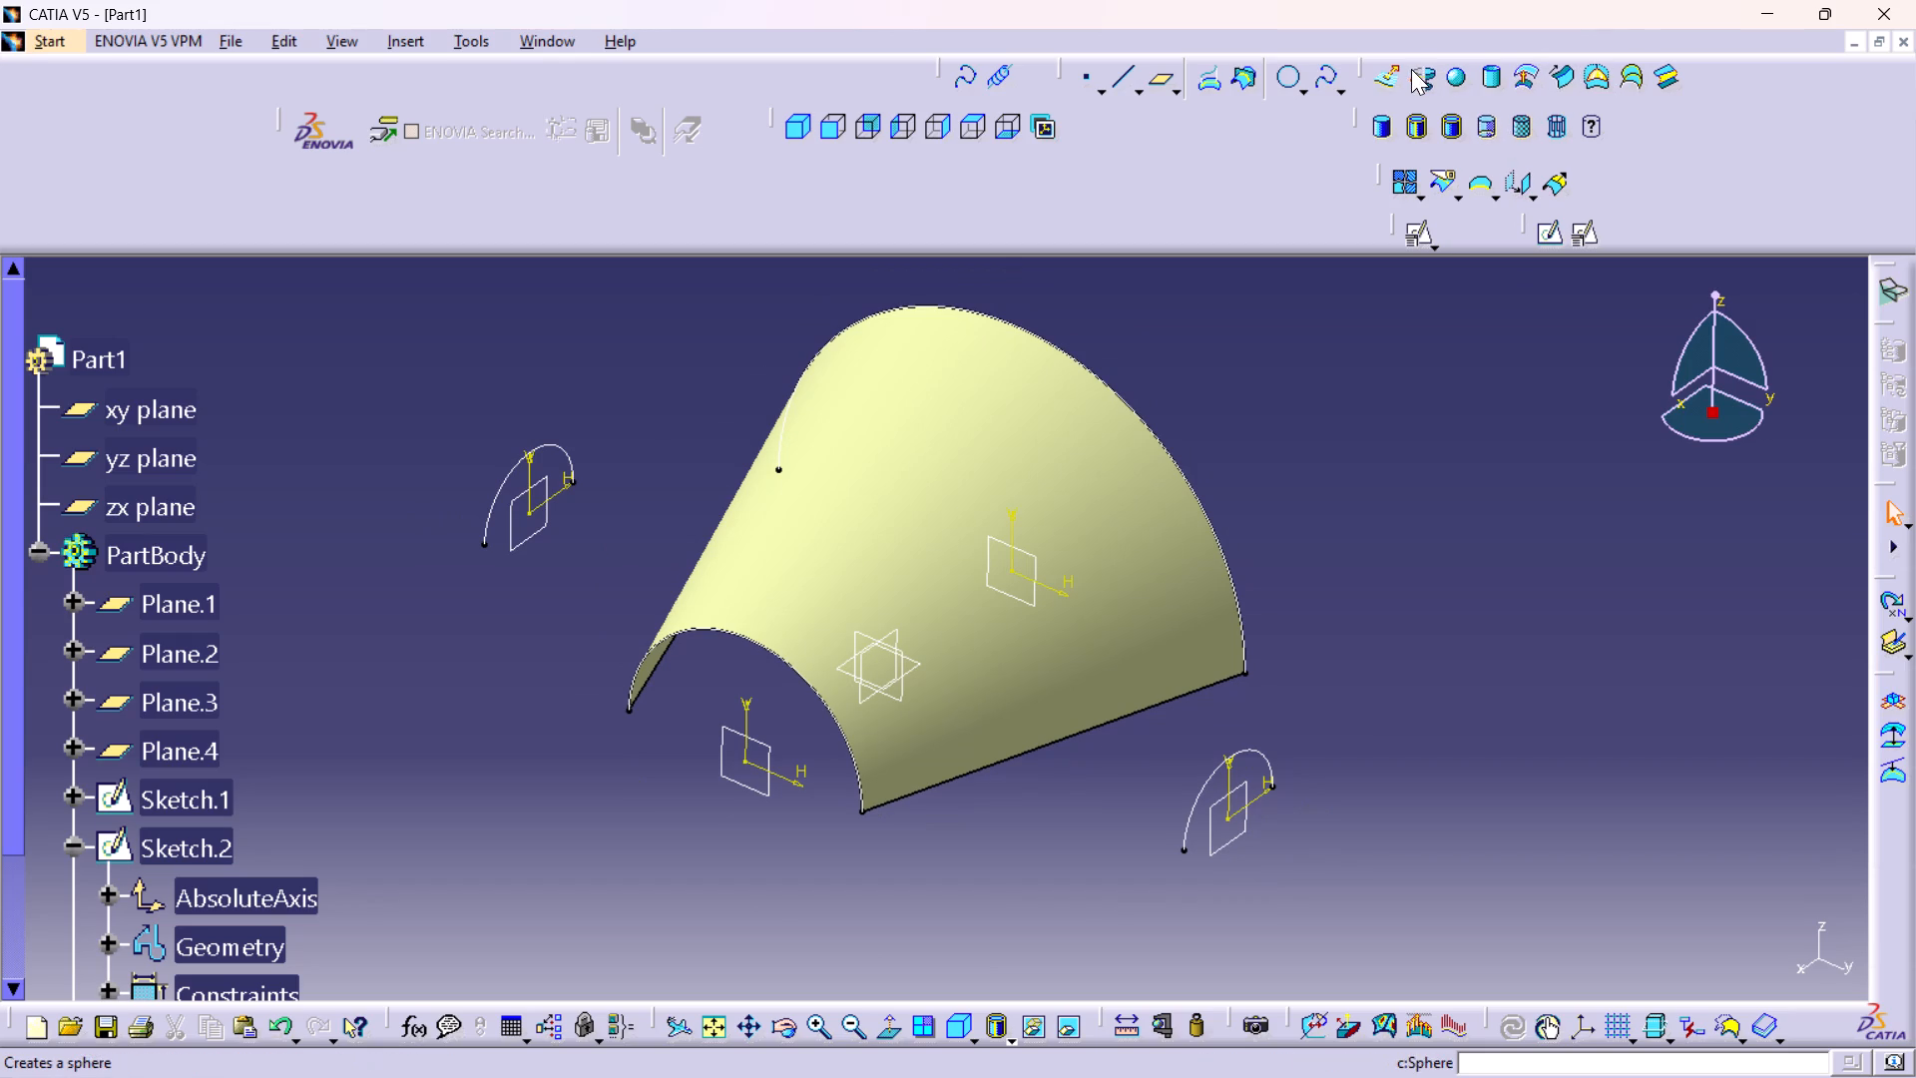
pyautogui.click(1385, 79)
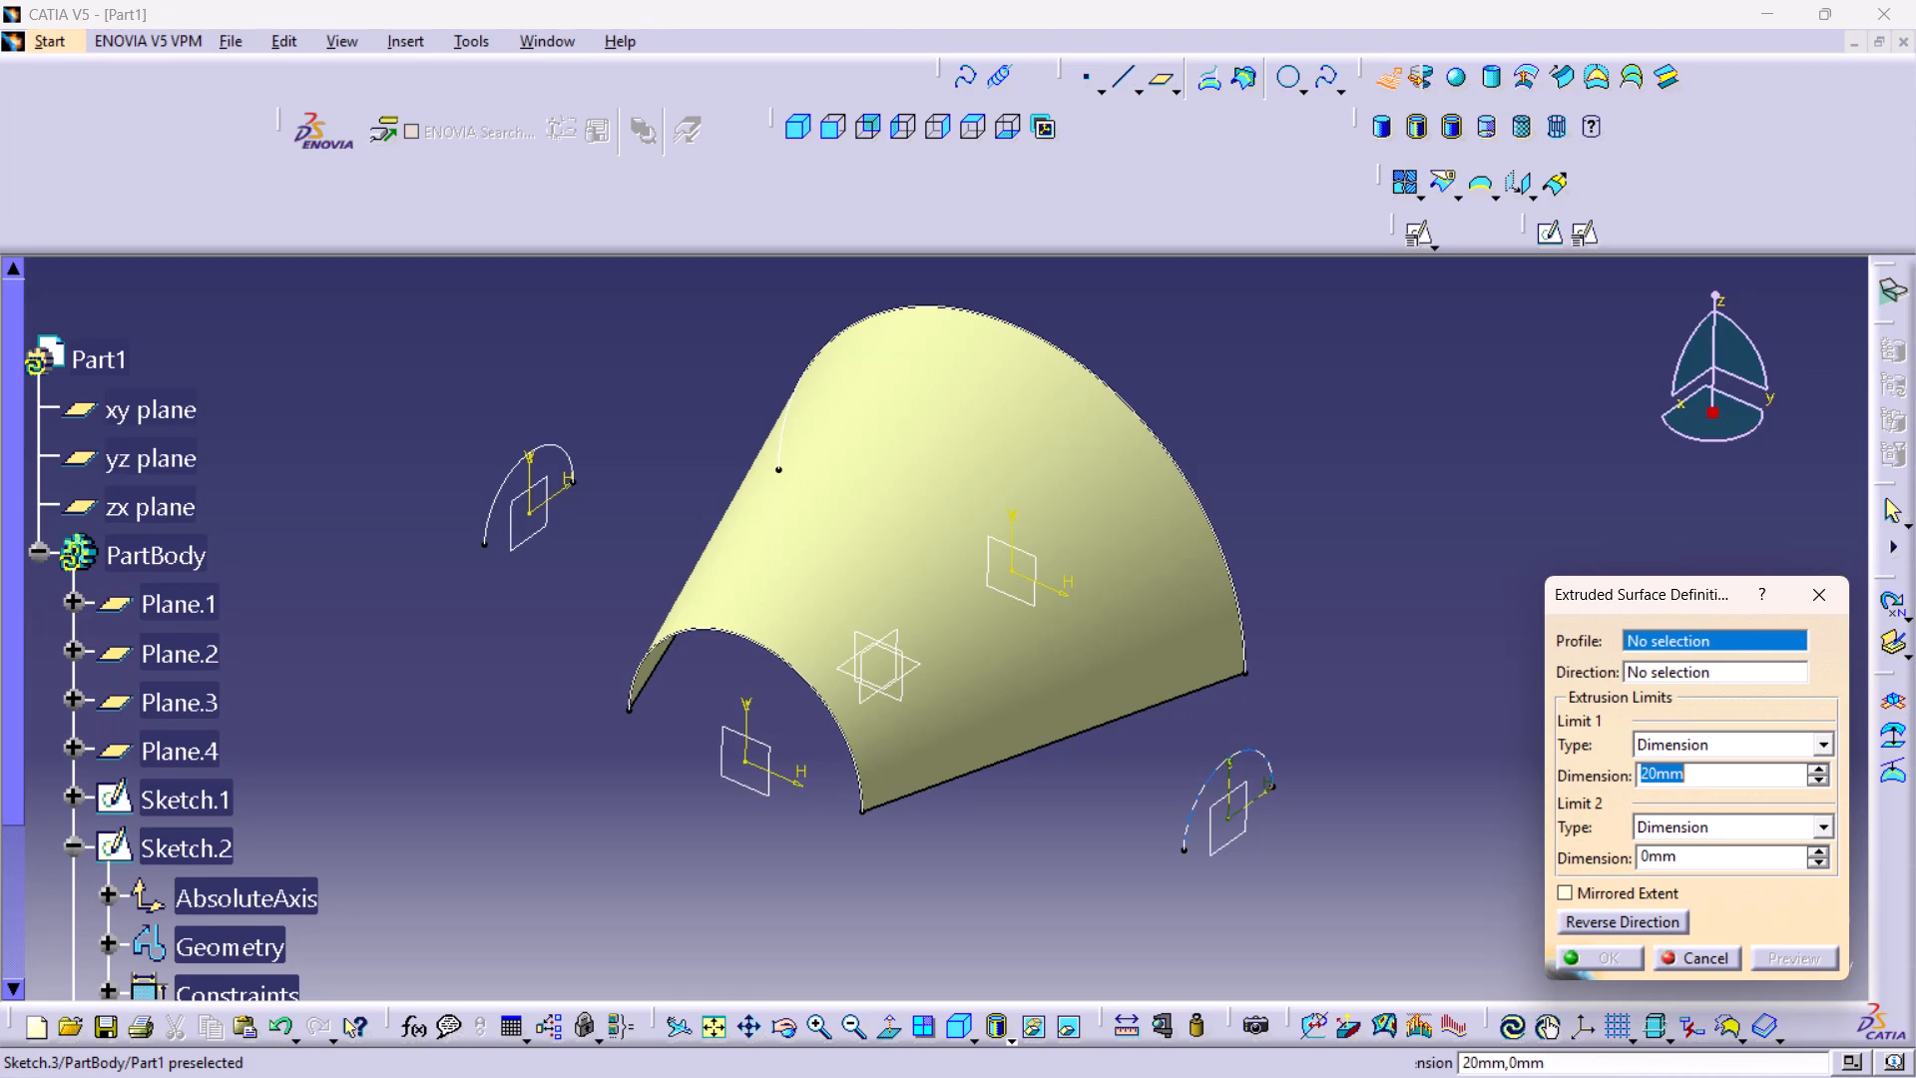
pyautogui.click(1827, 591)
# Examine the multi-sections surface, the two 25 mm side arcs and the feature tree entries through Sketch.4.
pyautogui.moveTo(1419, 640); pyautogui.dragTo(1416, 654, button='middle')
pyautogui.rightClick(1419, 640)
pyautogui.rightClick(1404, 618)
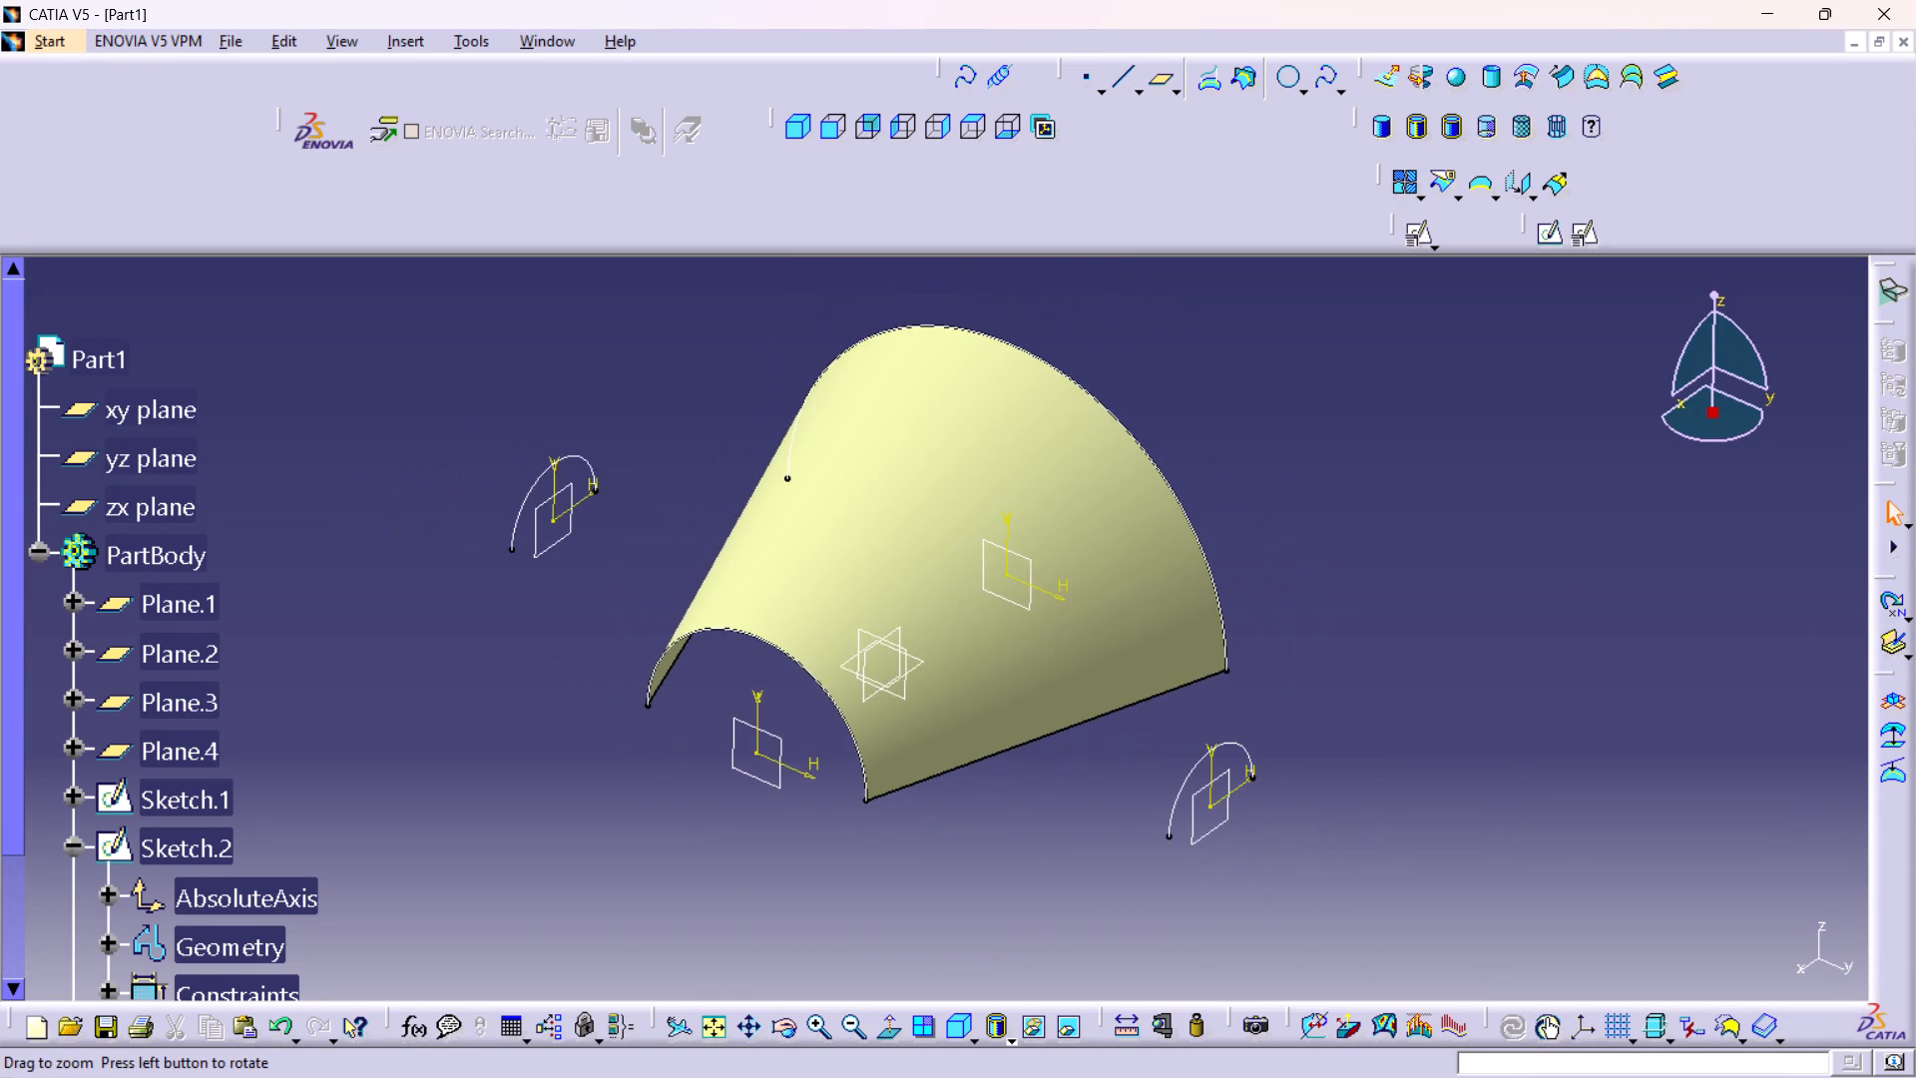
pyautogui.moveTo(1416, 654); pyautogui.dragTo(1429, 637, button='middle')
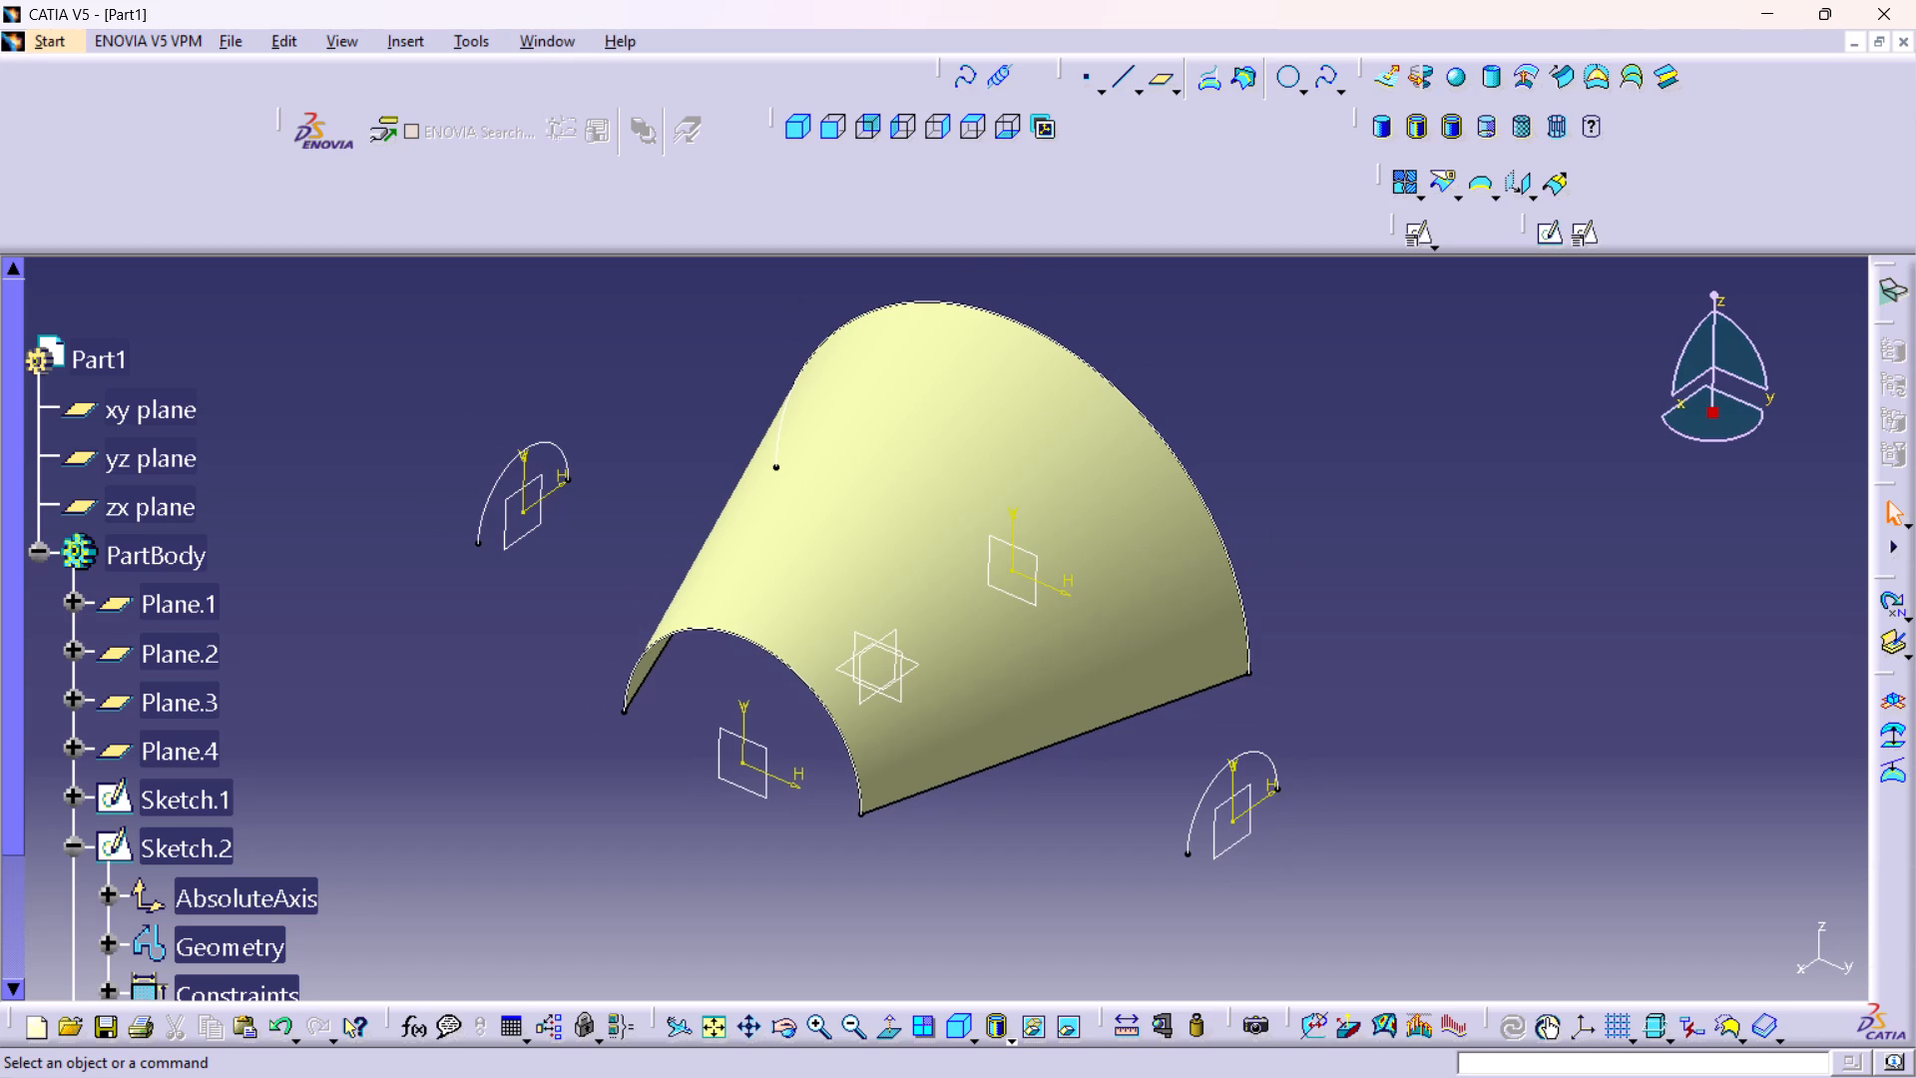
pyautogui.scroll(-2, 345, 634)
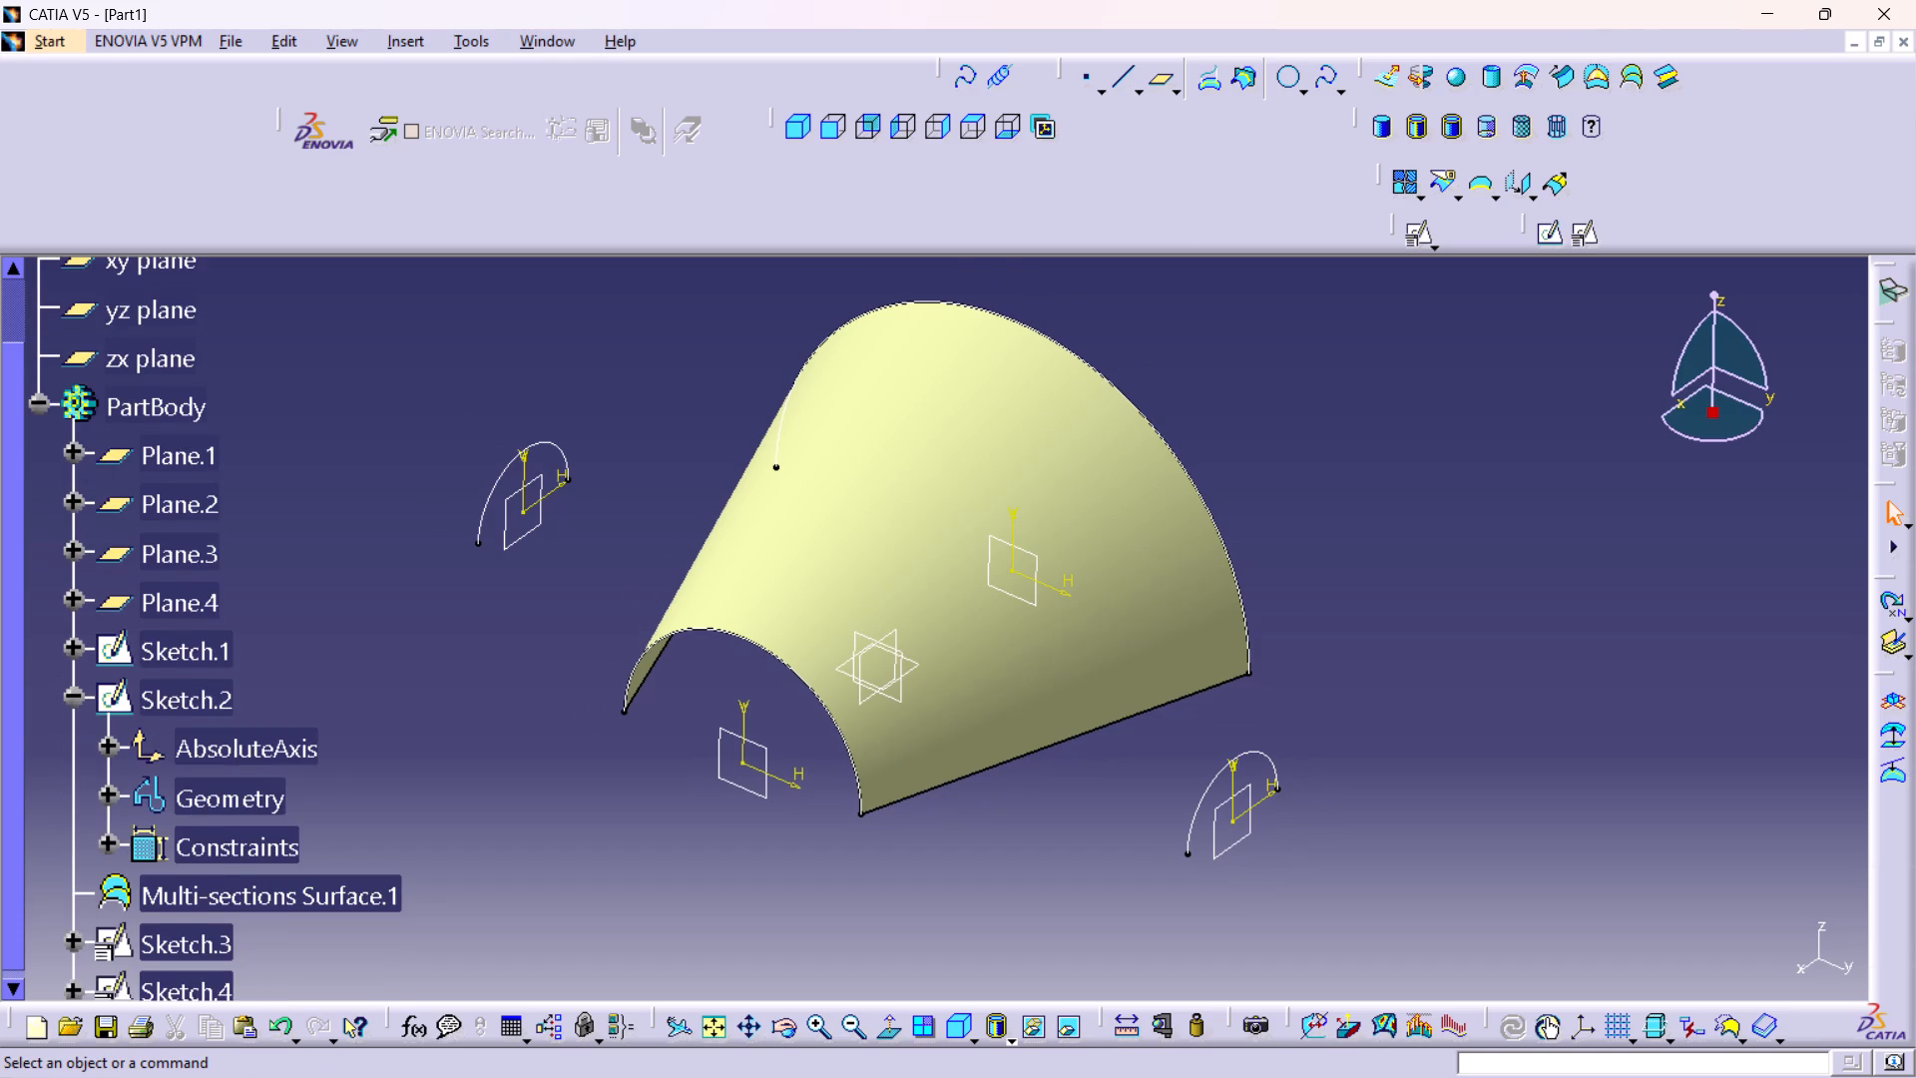
pyautogui.scroll(-1, 335, 653)
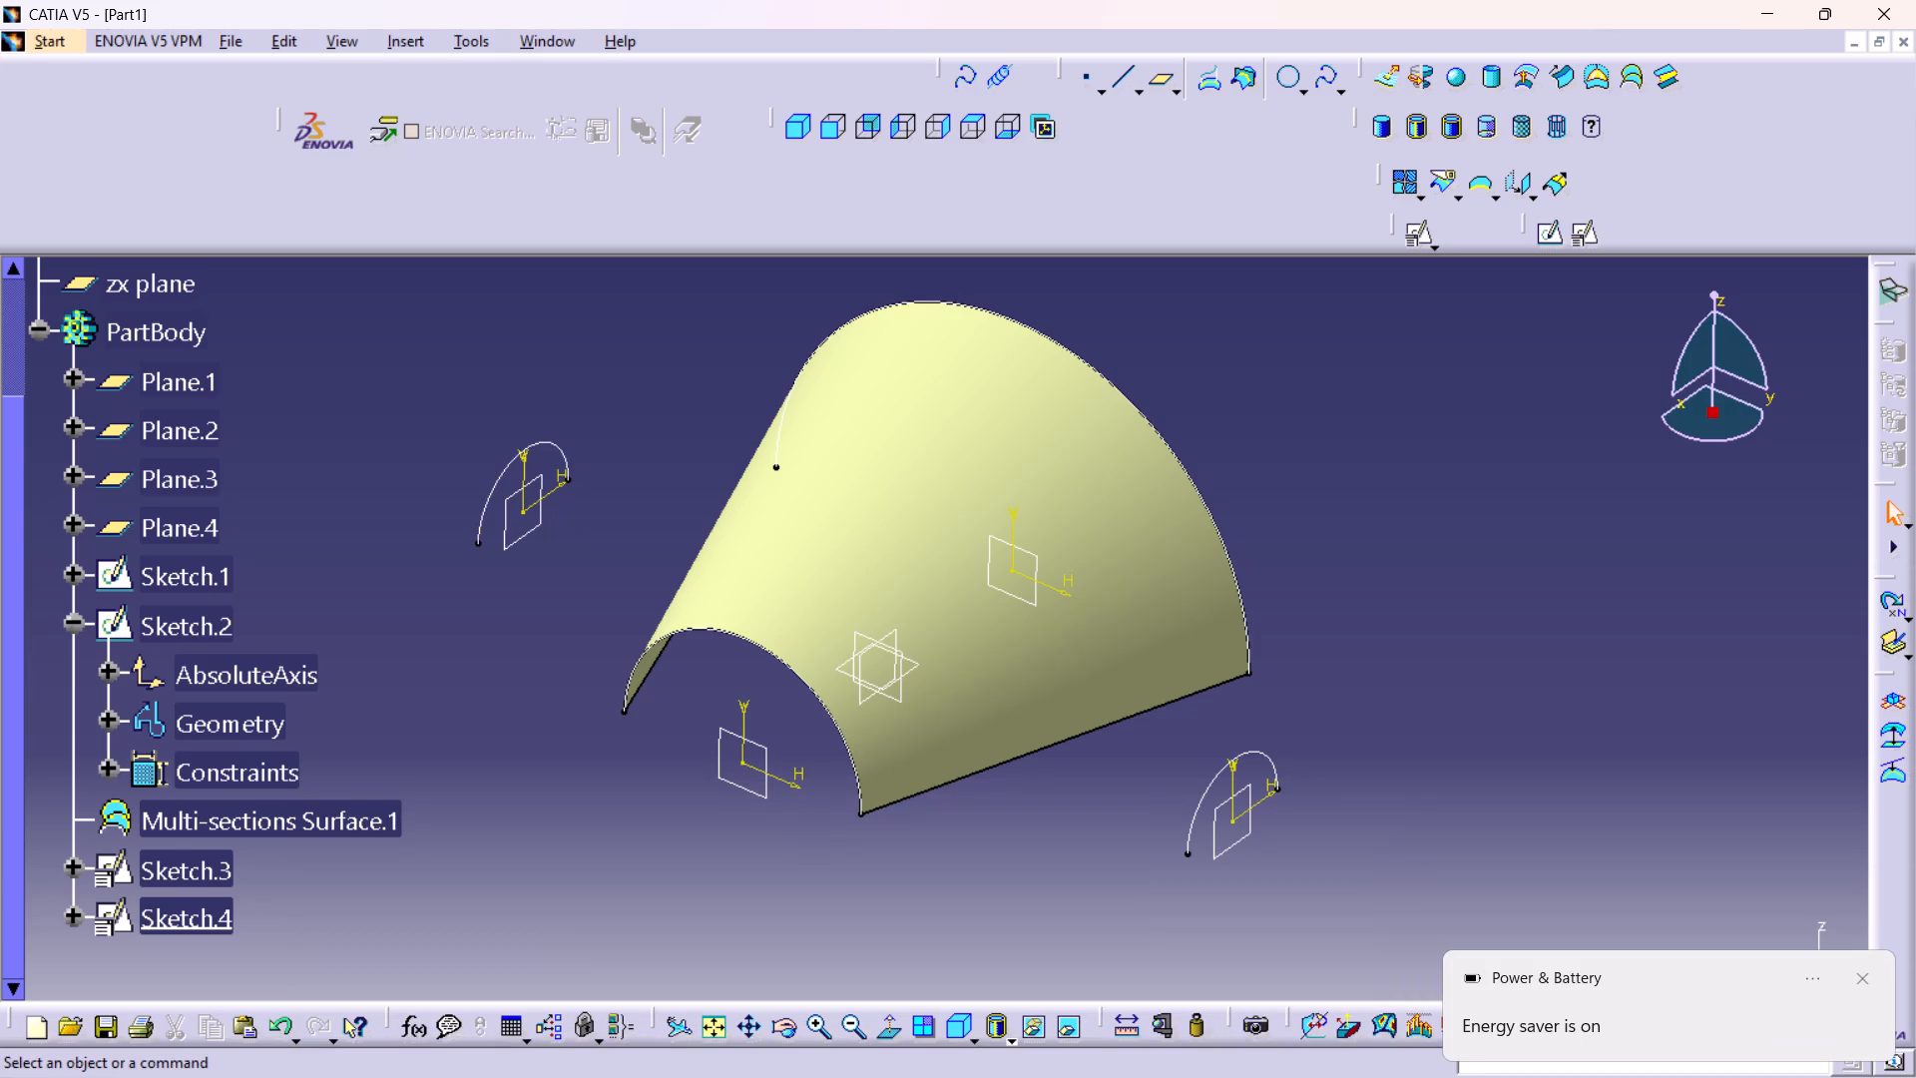
pyautogui.scroll(1, 1502, 608)
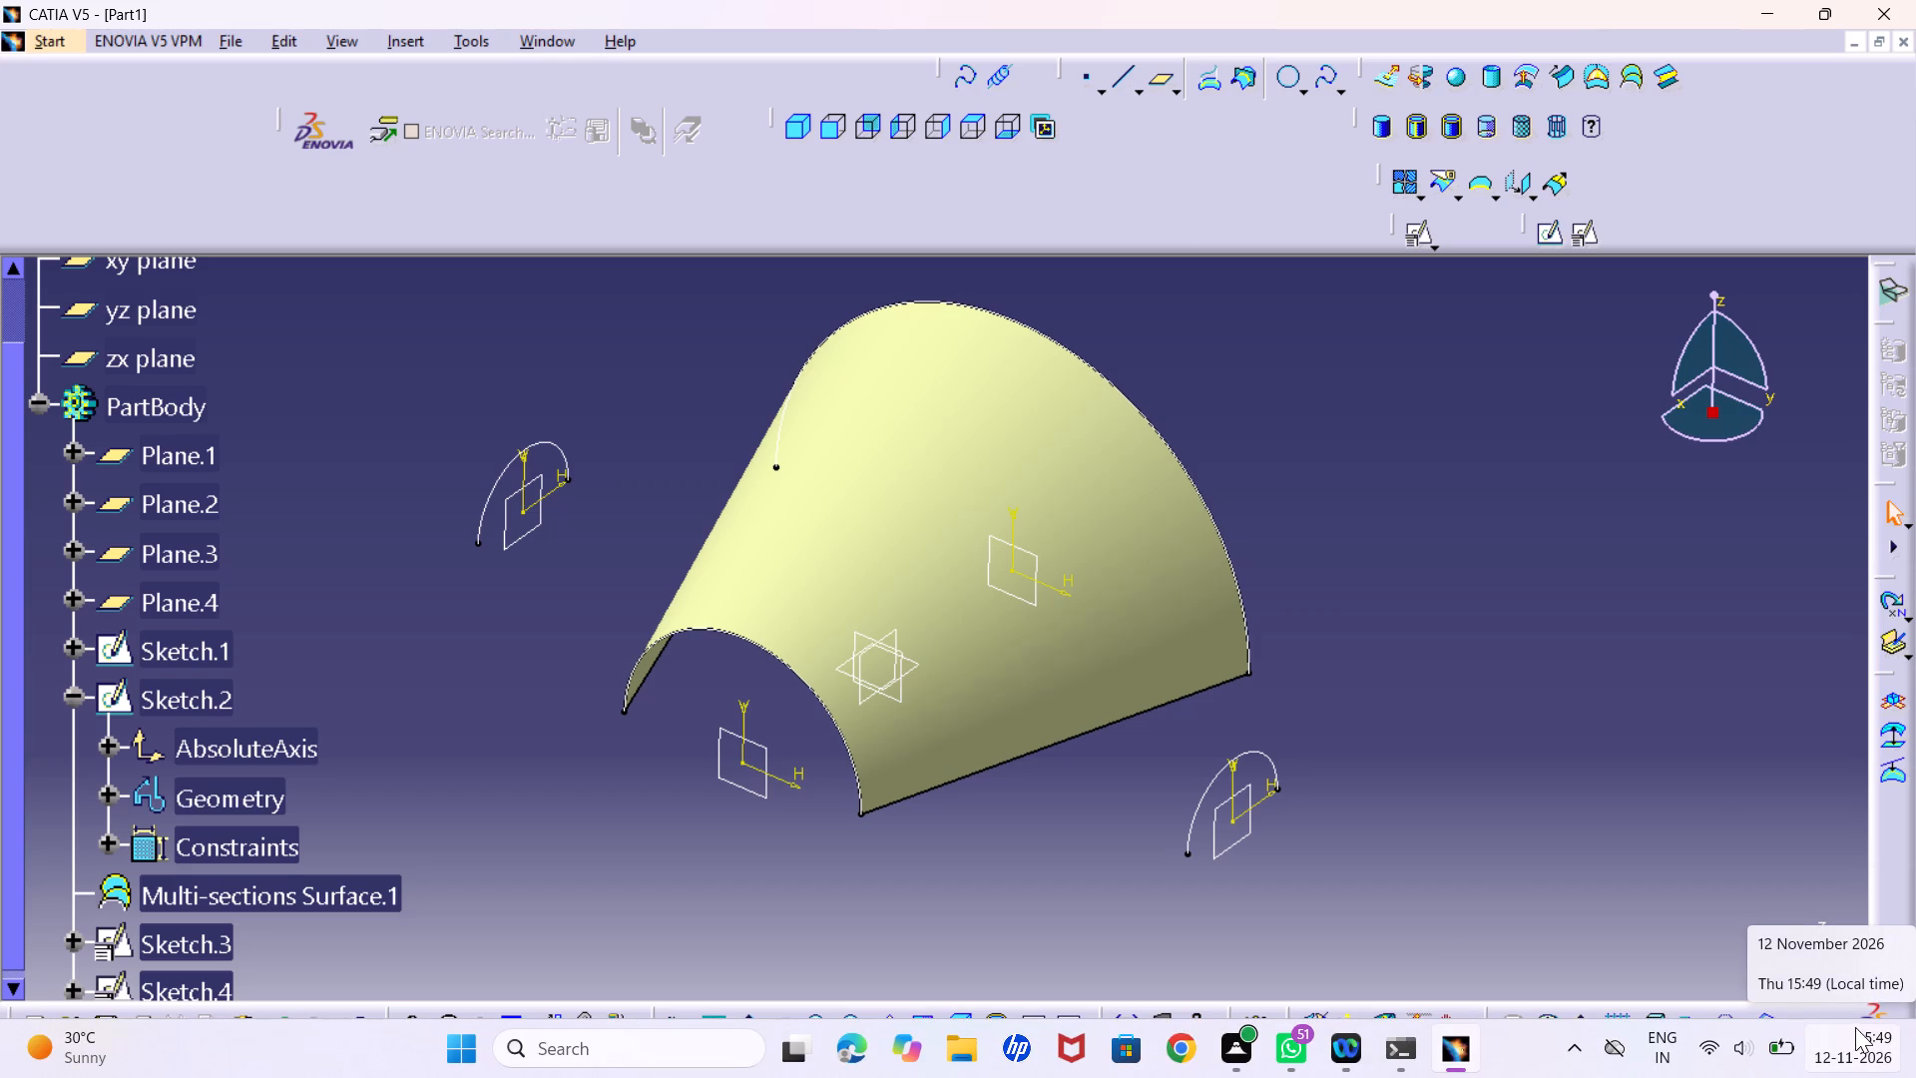
pyautogui.moveTo(1287, 349); pyautogui.dragTo(1420, 854, button='middle')
pyautogui.scroll(-2, 312, 495)
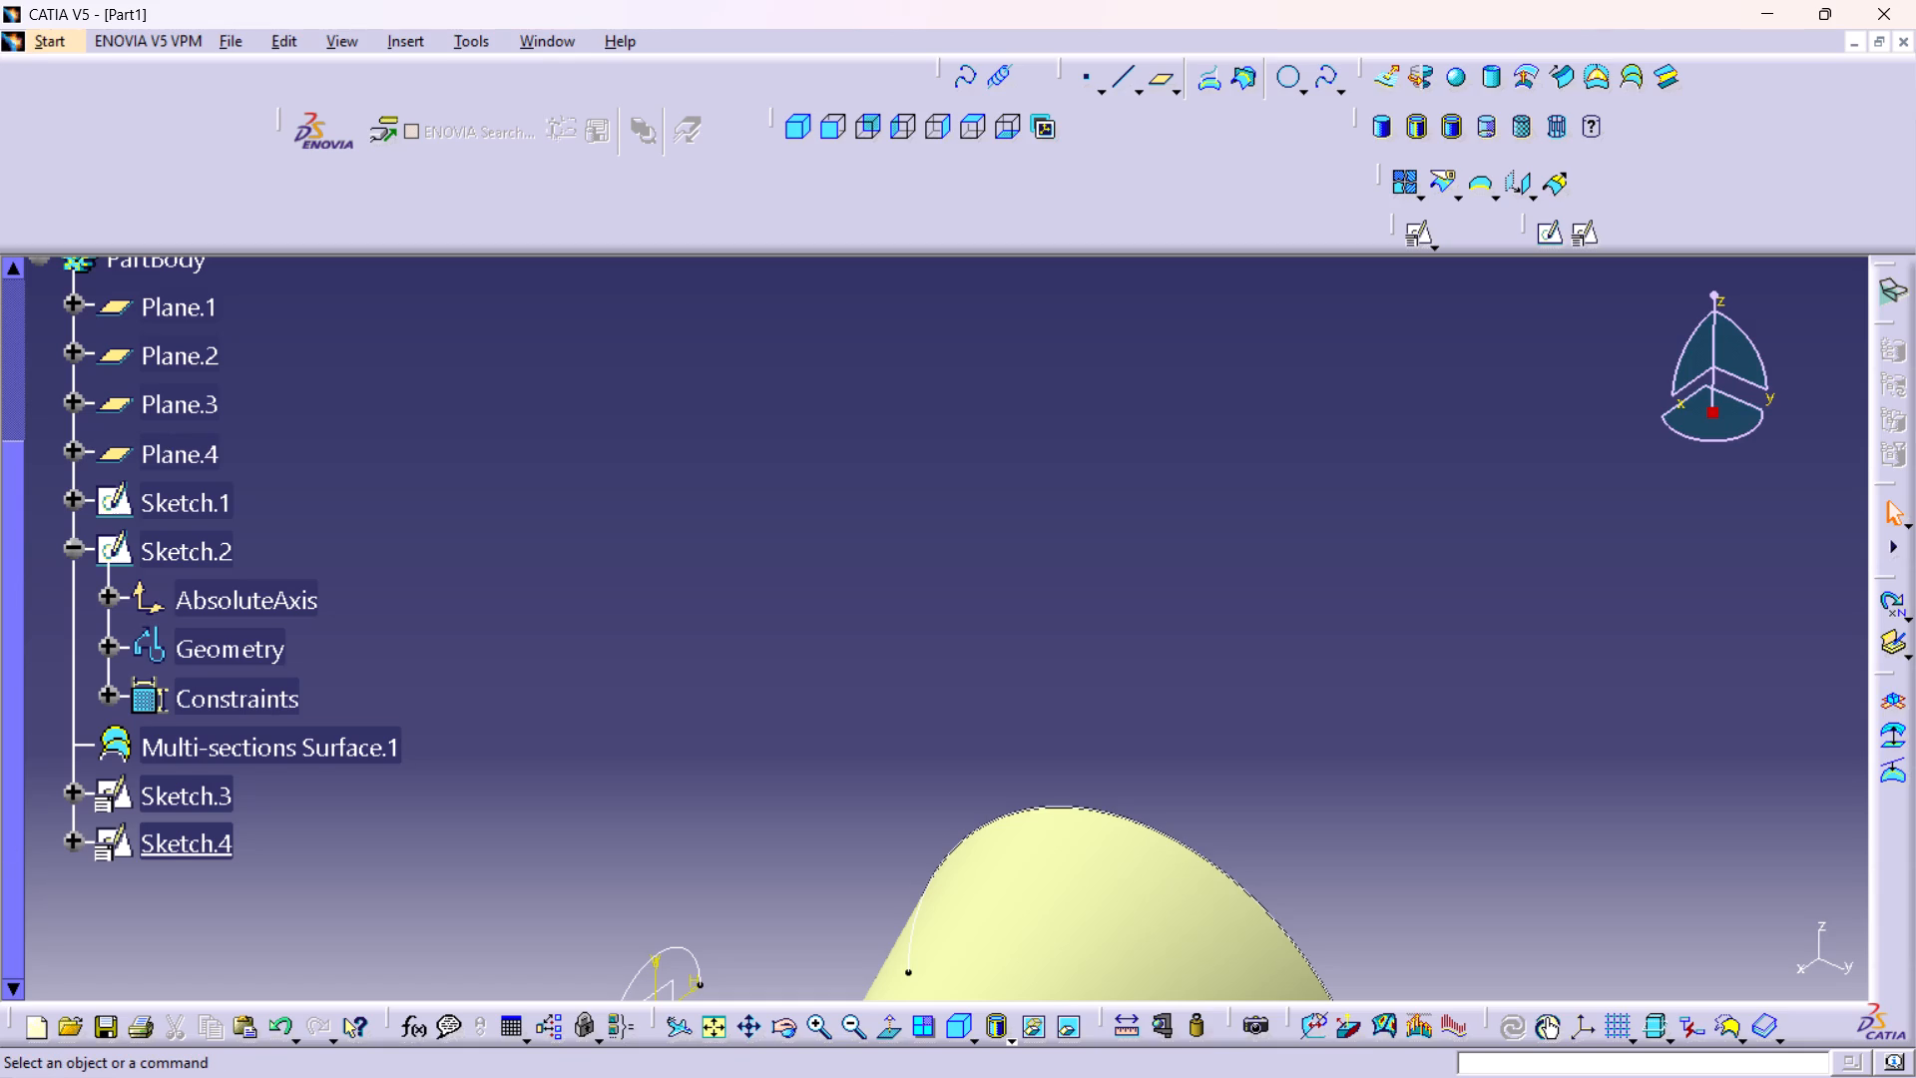
pyautogui.moveTo(1064, 785); pyautogui.dragTo(1043, 673, button='middle')
pyautogui.rightClick(998, 552)
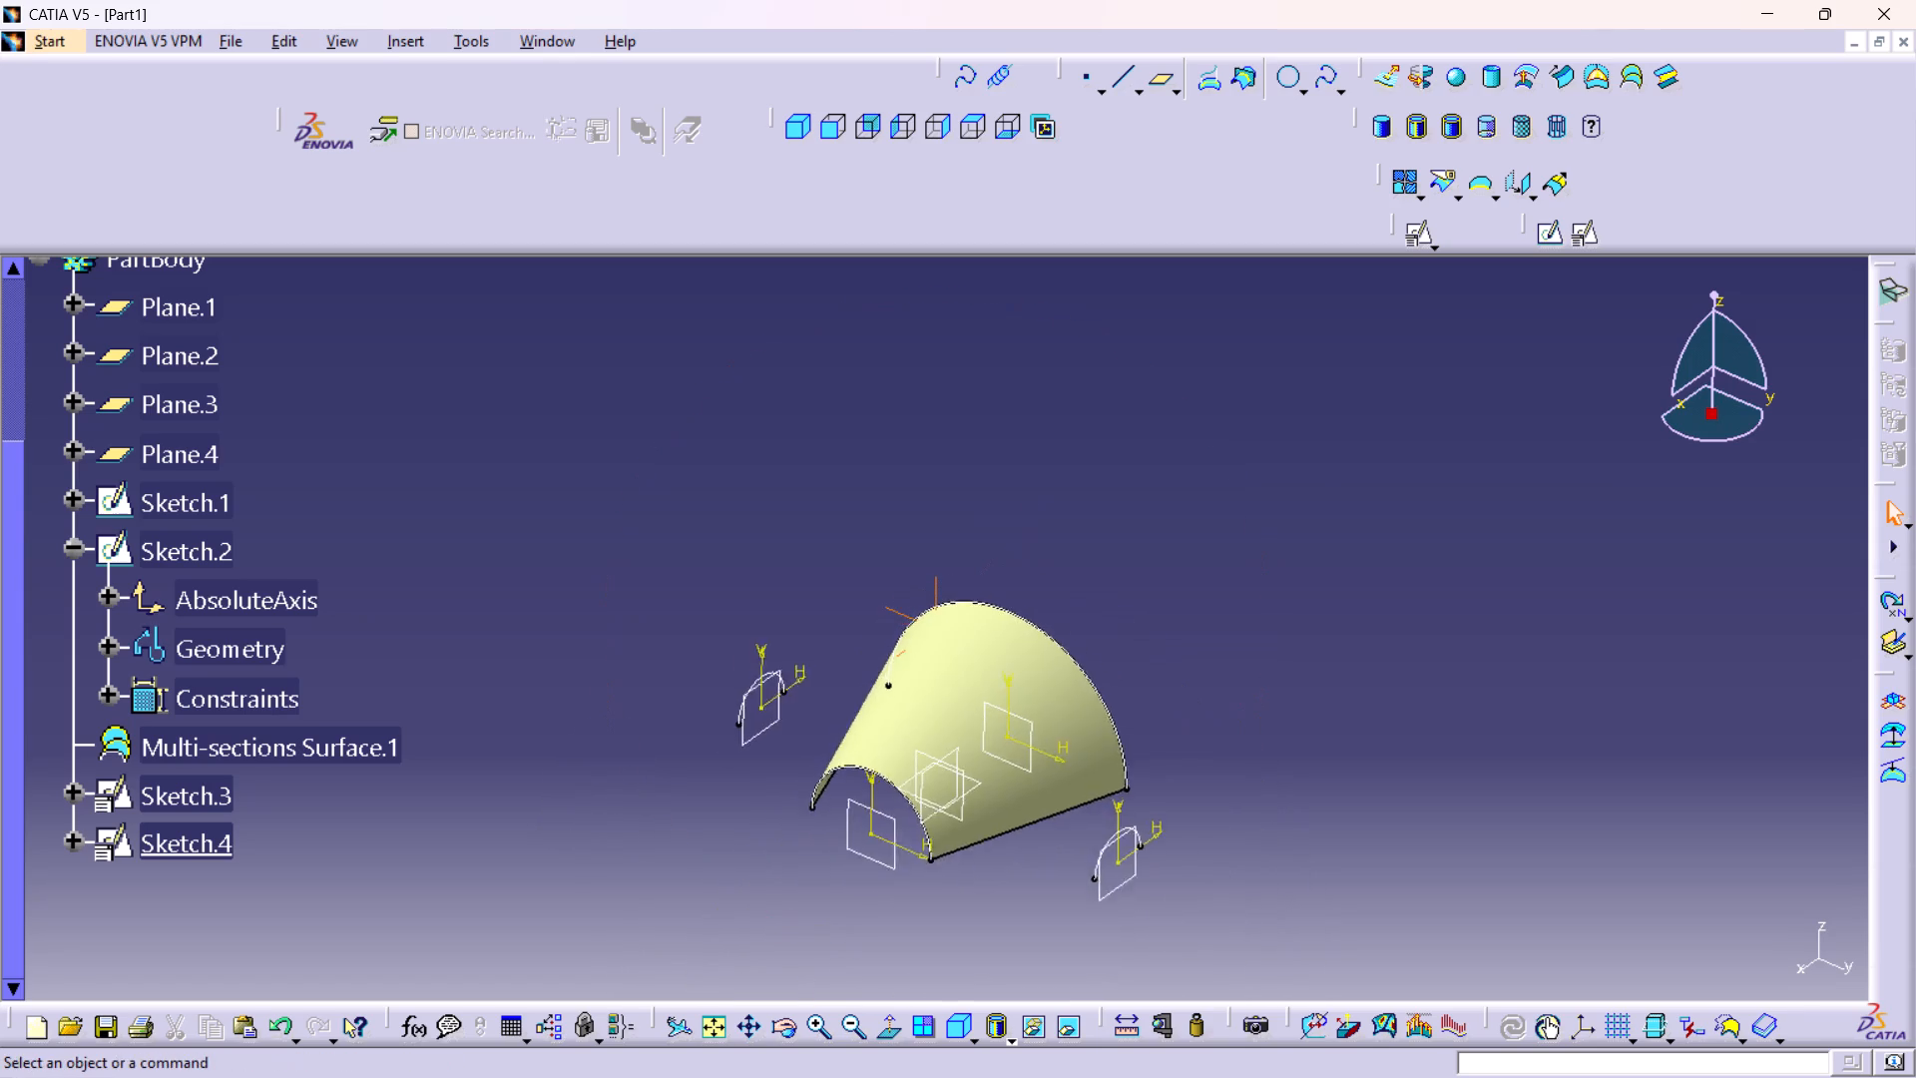
pyautogui.moveTo(1043, 673); pyautogui.dragTo(1031, 652, button='middle')
pyautogui.moveTo(1149, 611); pyautogui.dragTo(1128, 455, button='middle')
pyautogui.rightClick(1142, 536)
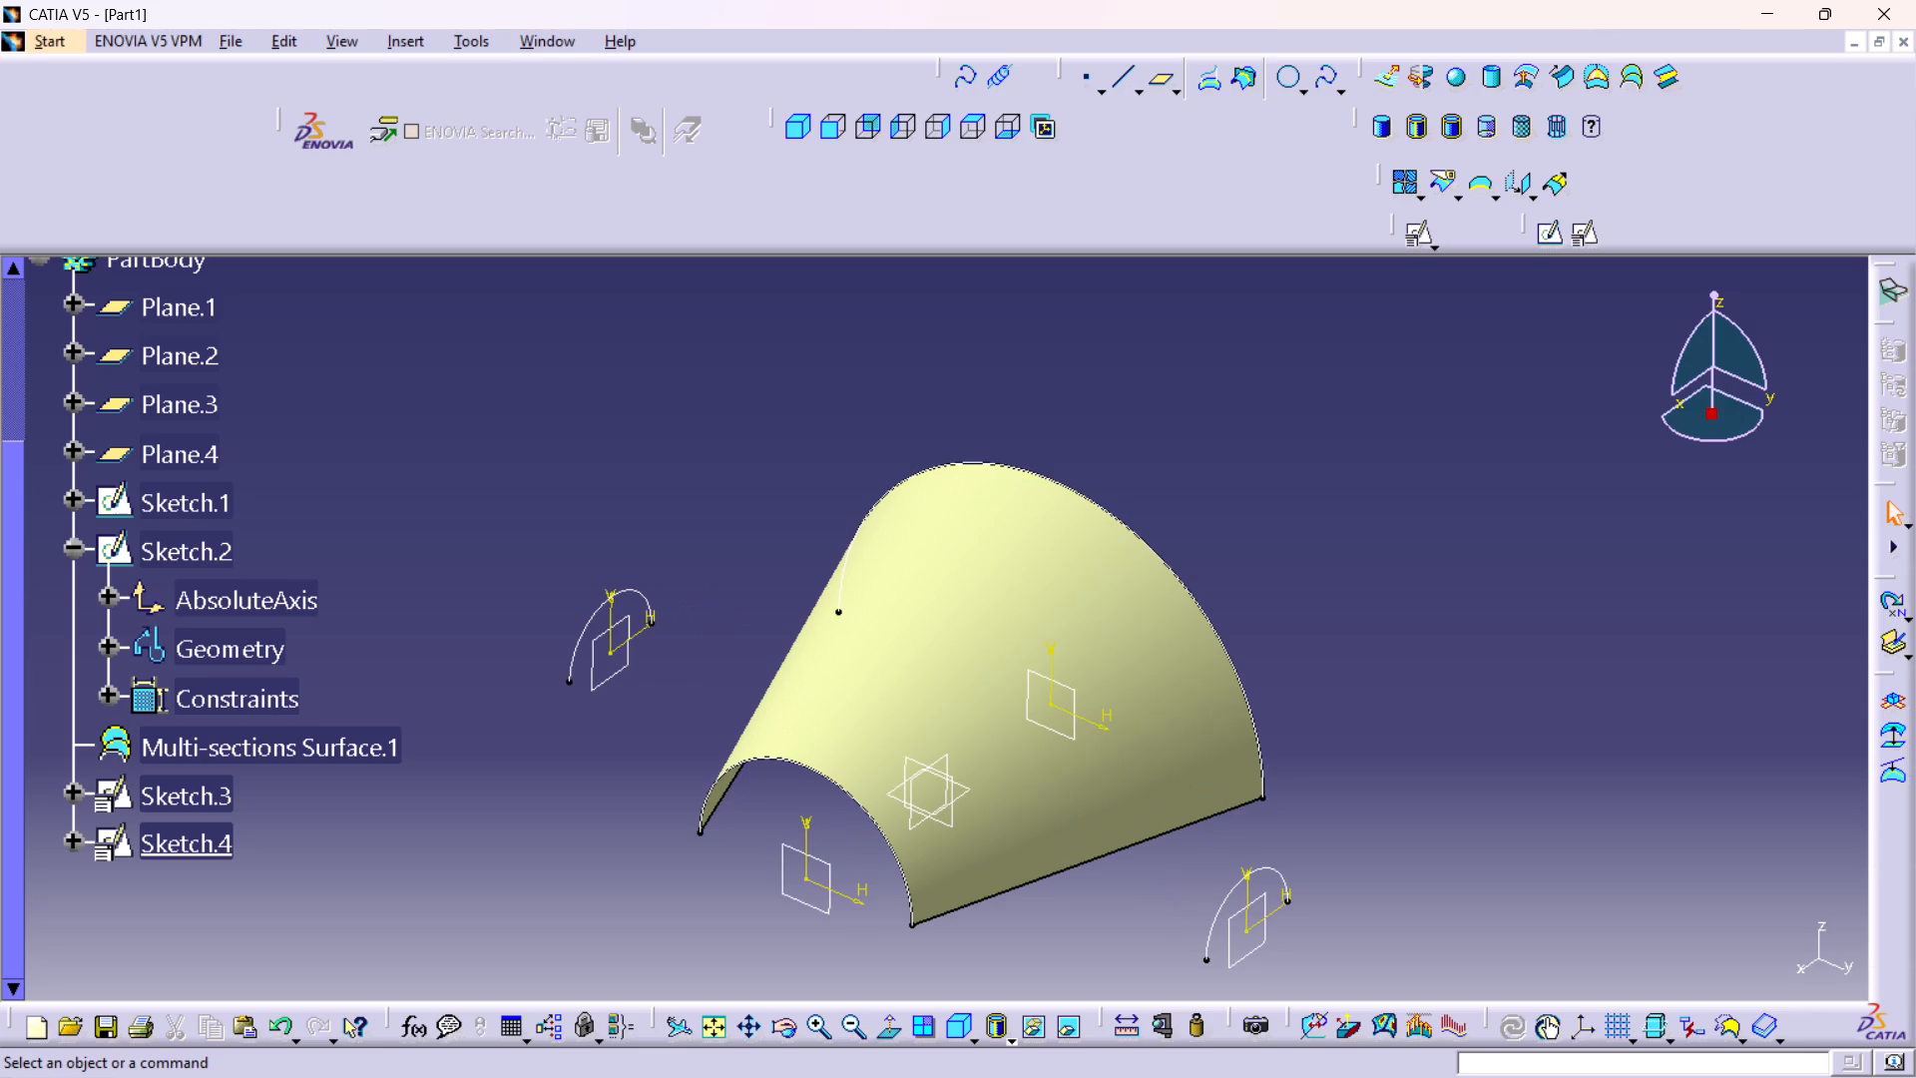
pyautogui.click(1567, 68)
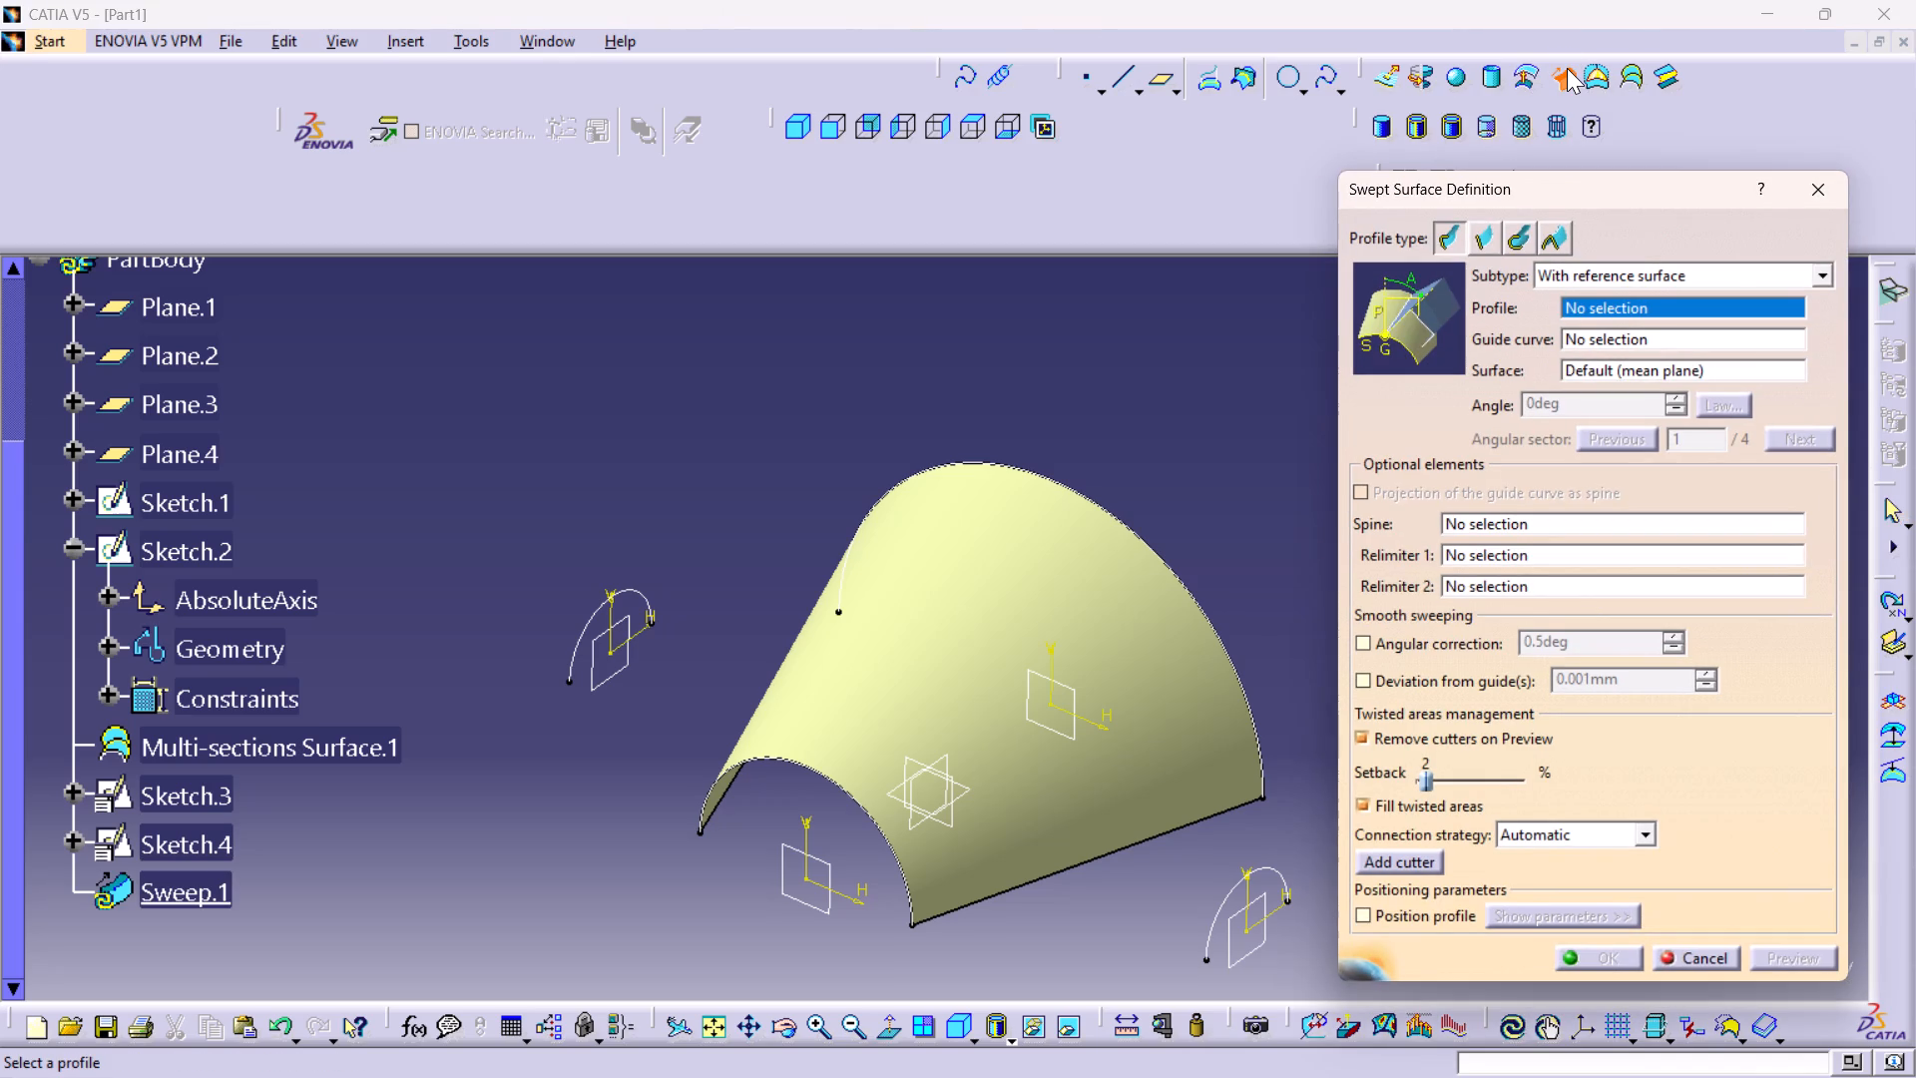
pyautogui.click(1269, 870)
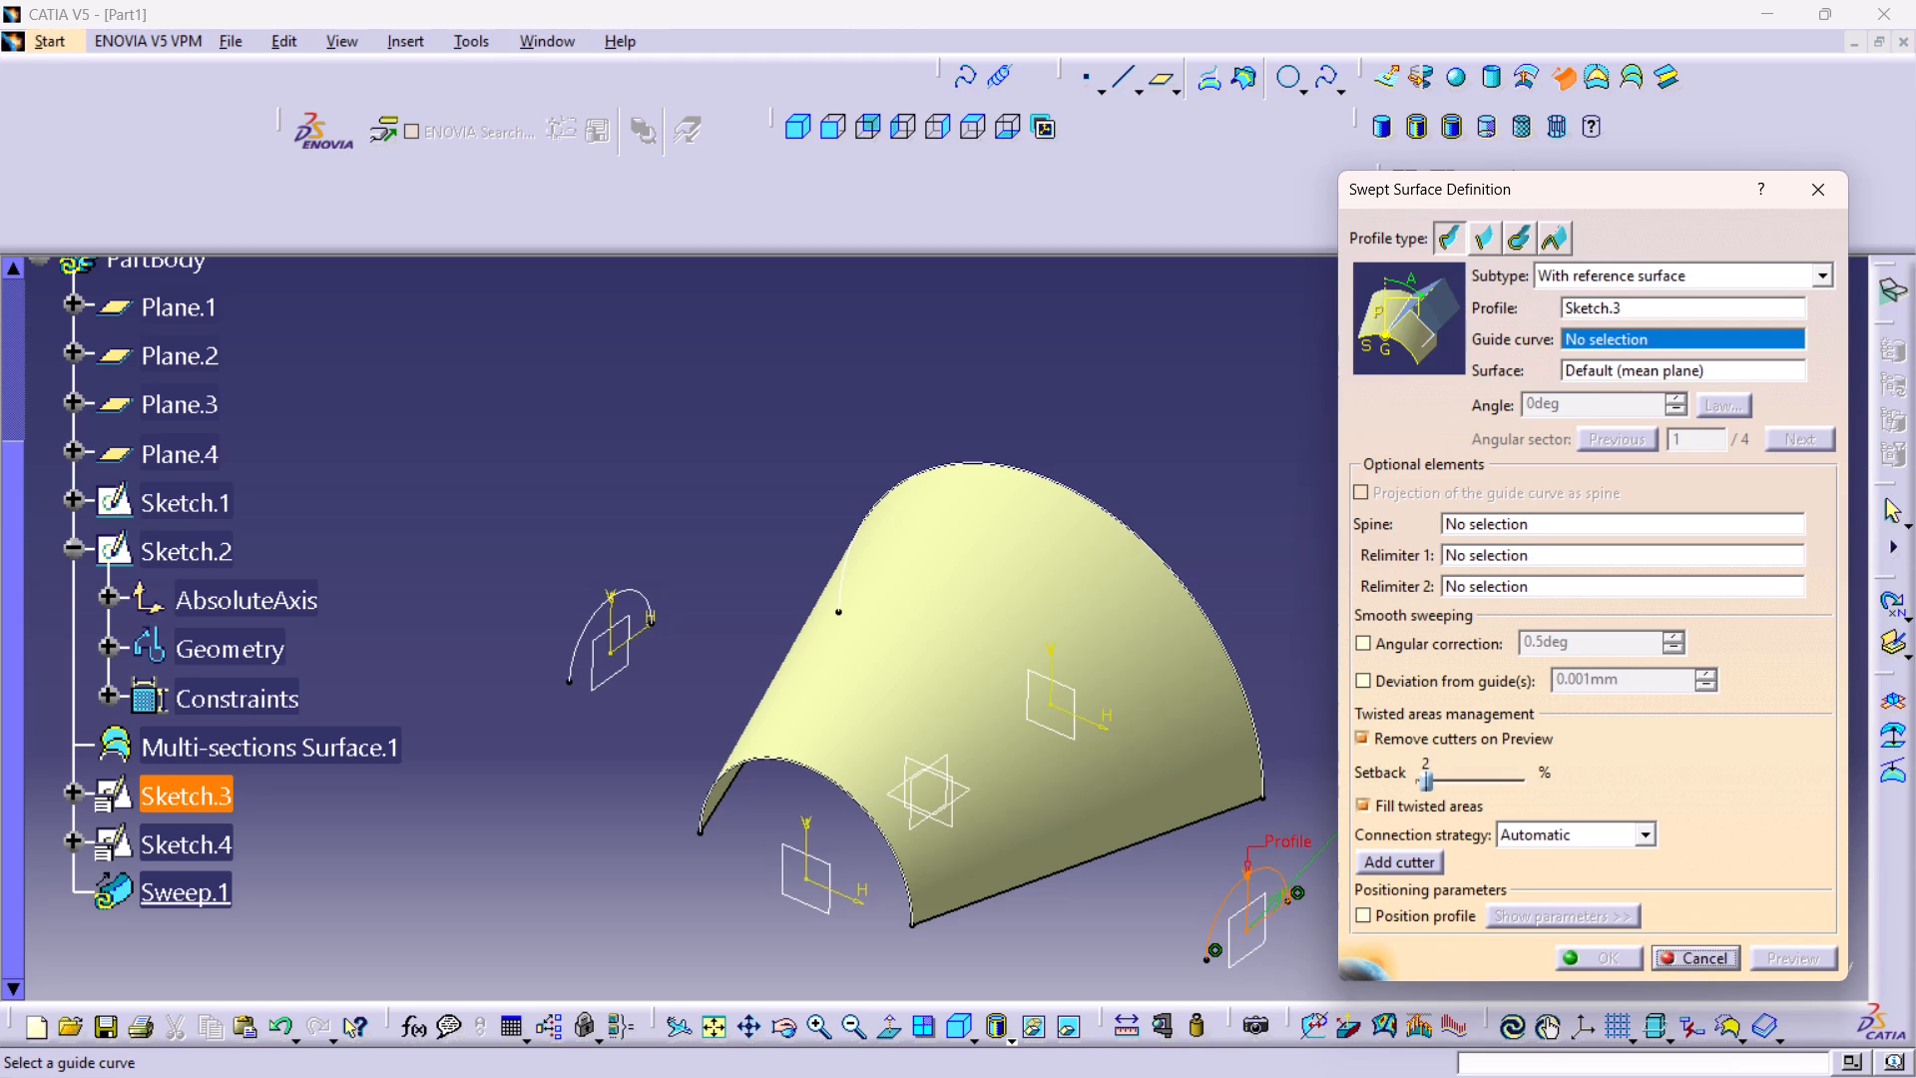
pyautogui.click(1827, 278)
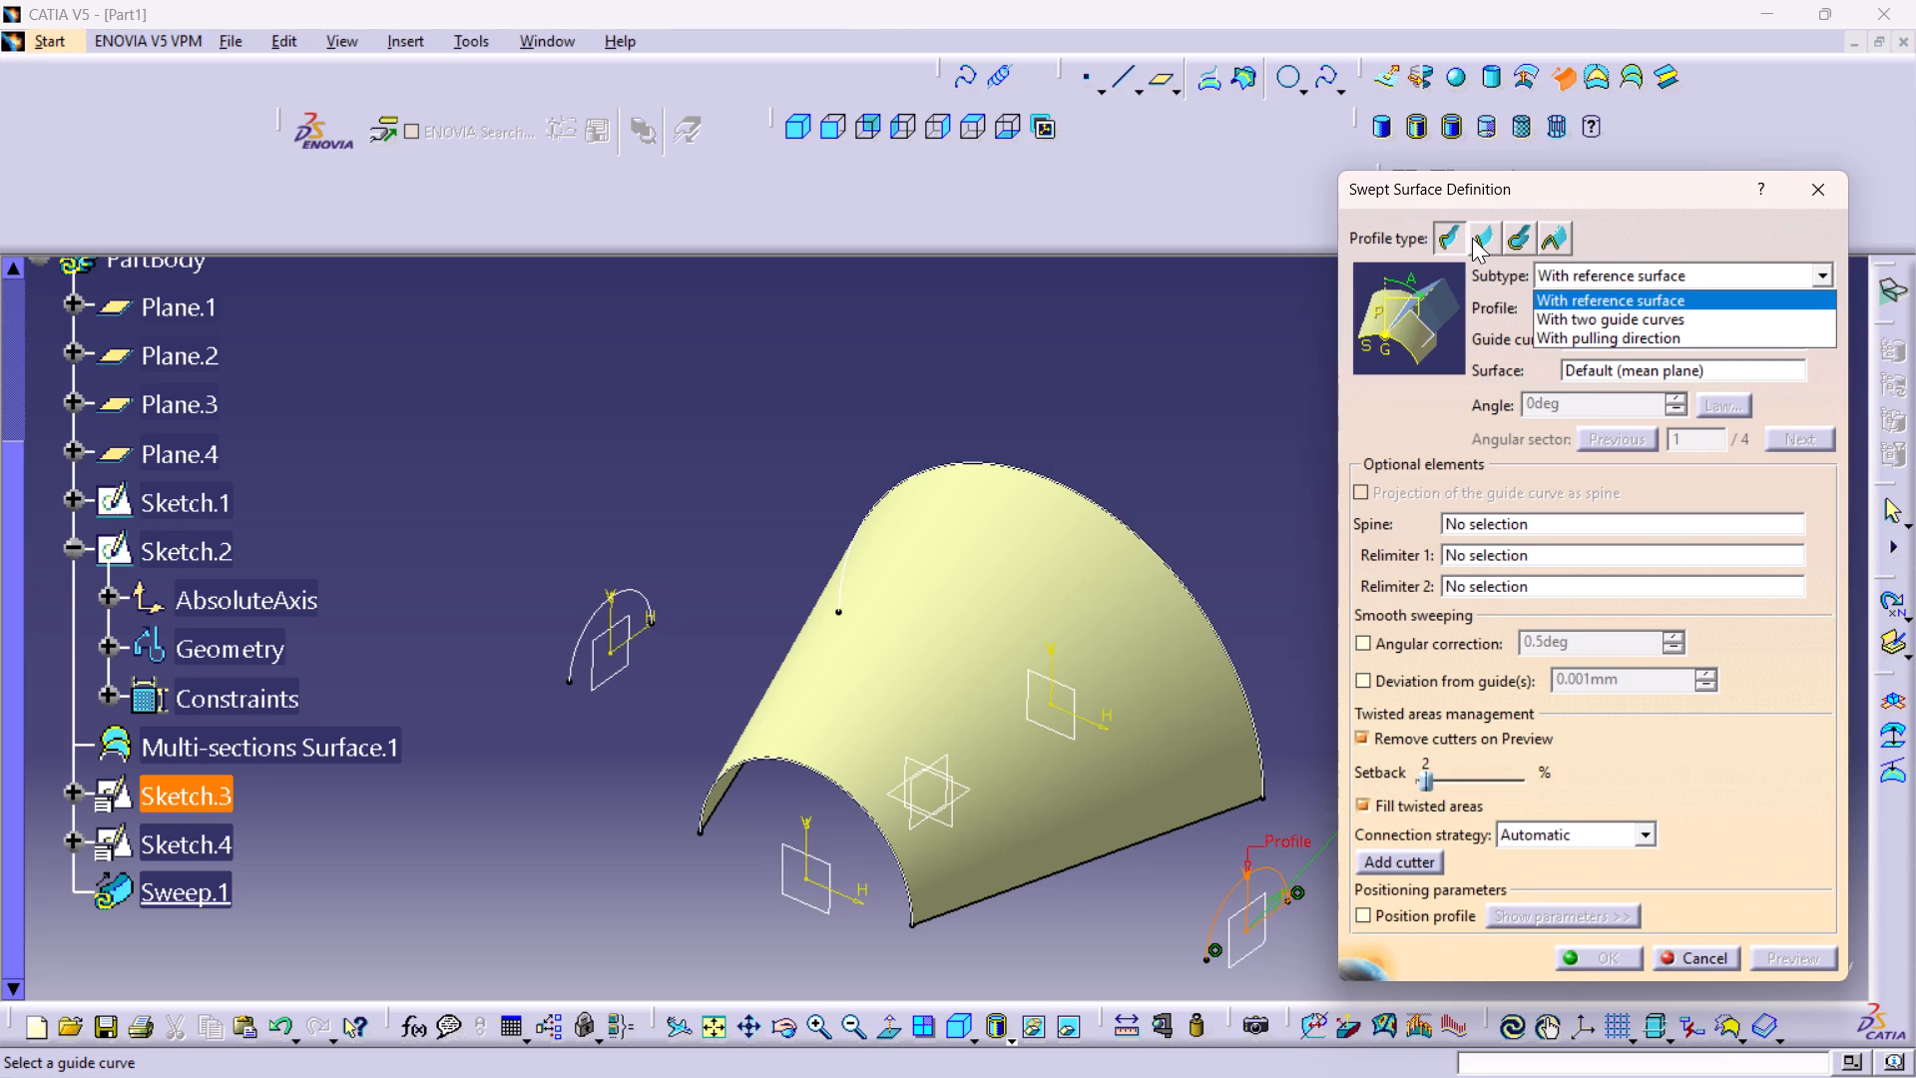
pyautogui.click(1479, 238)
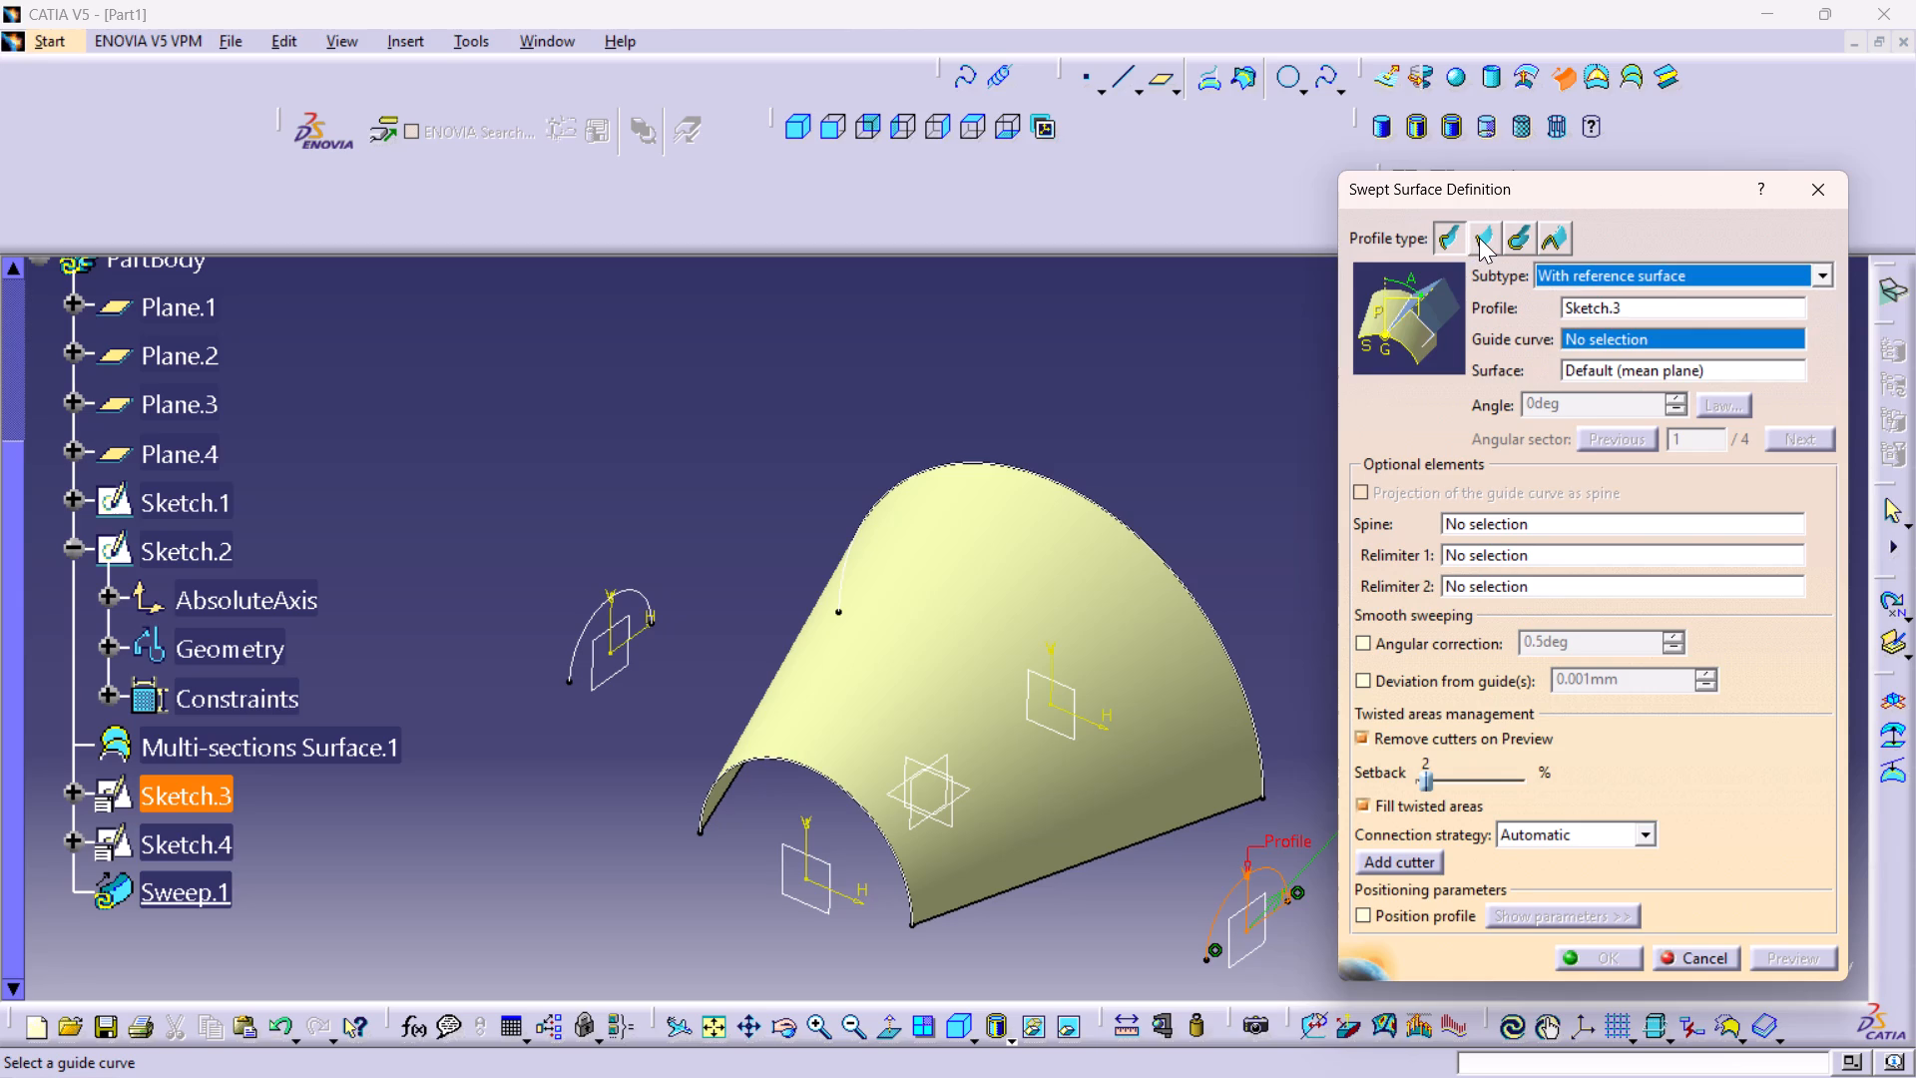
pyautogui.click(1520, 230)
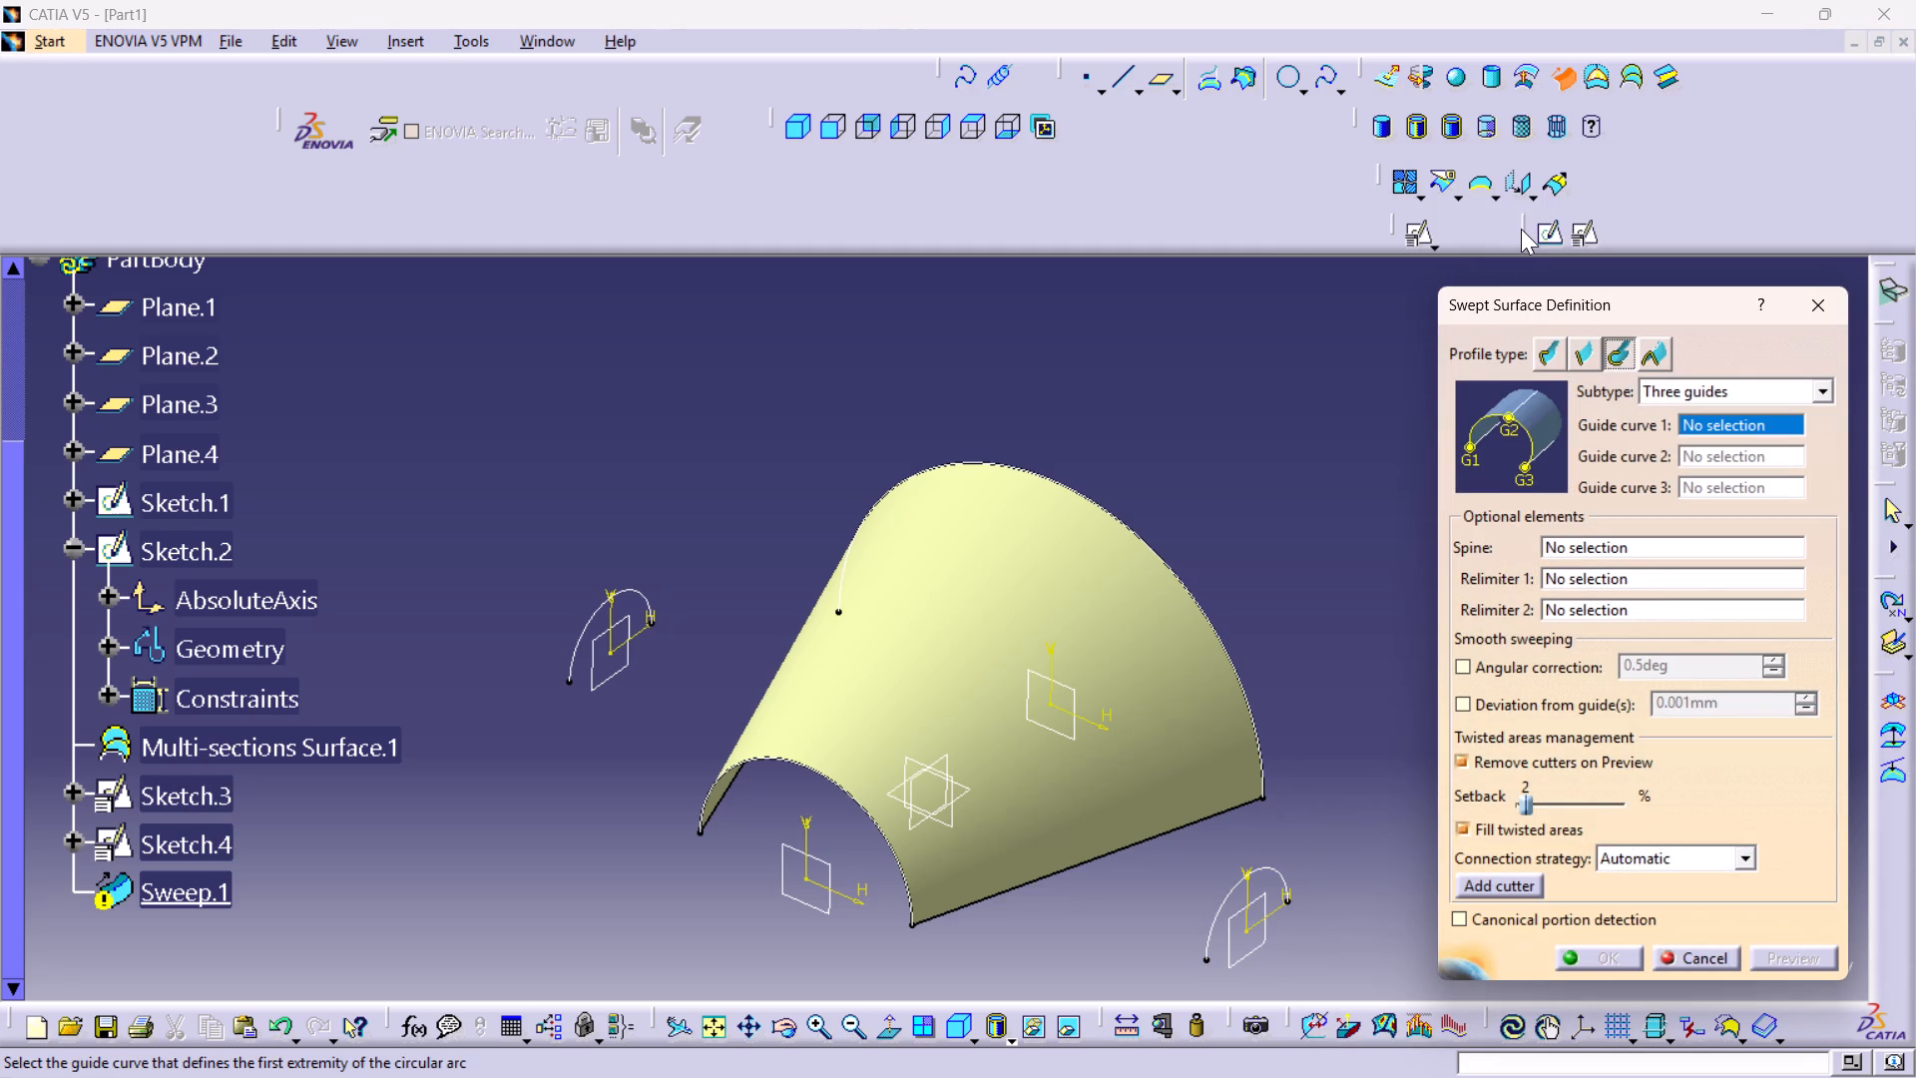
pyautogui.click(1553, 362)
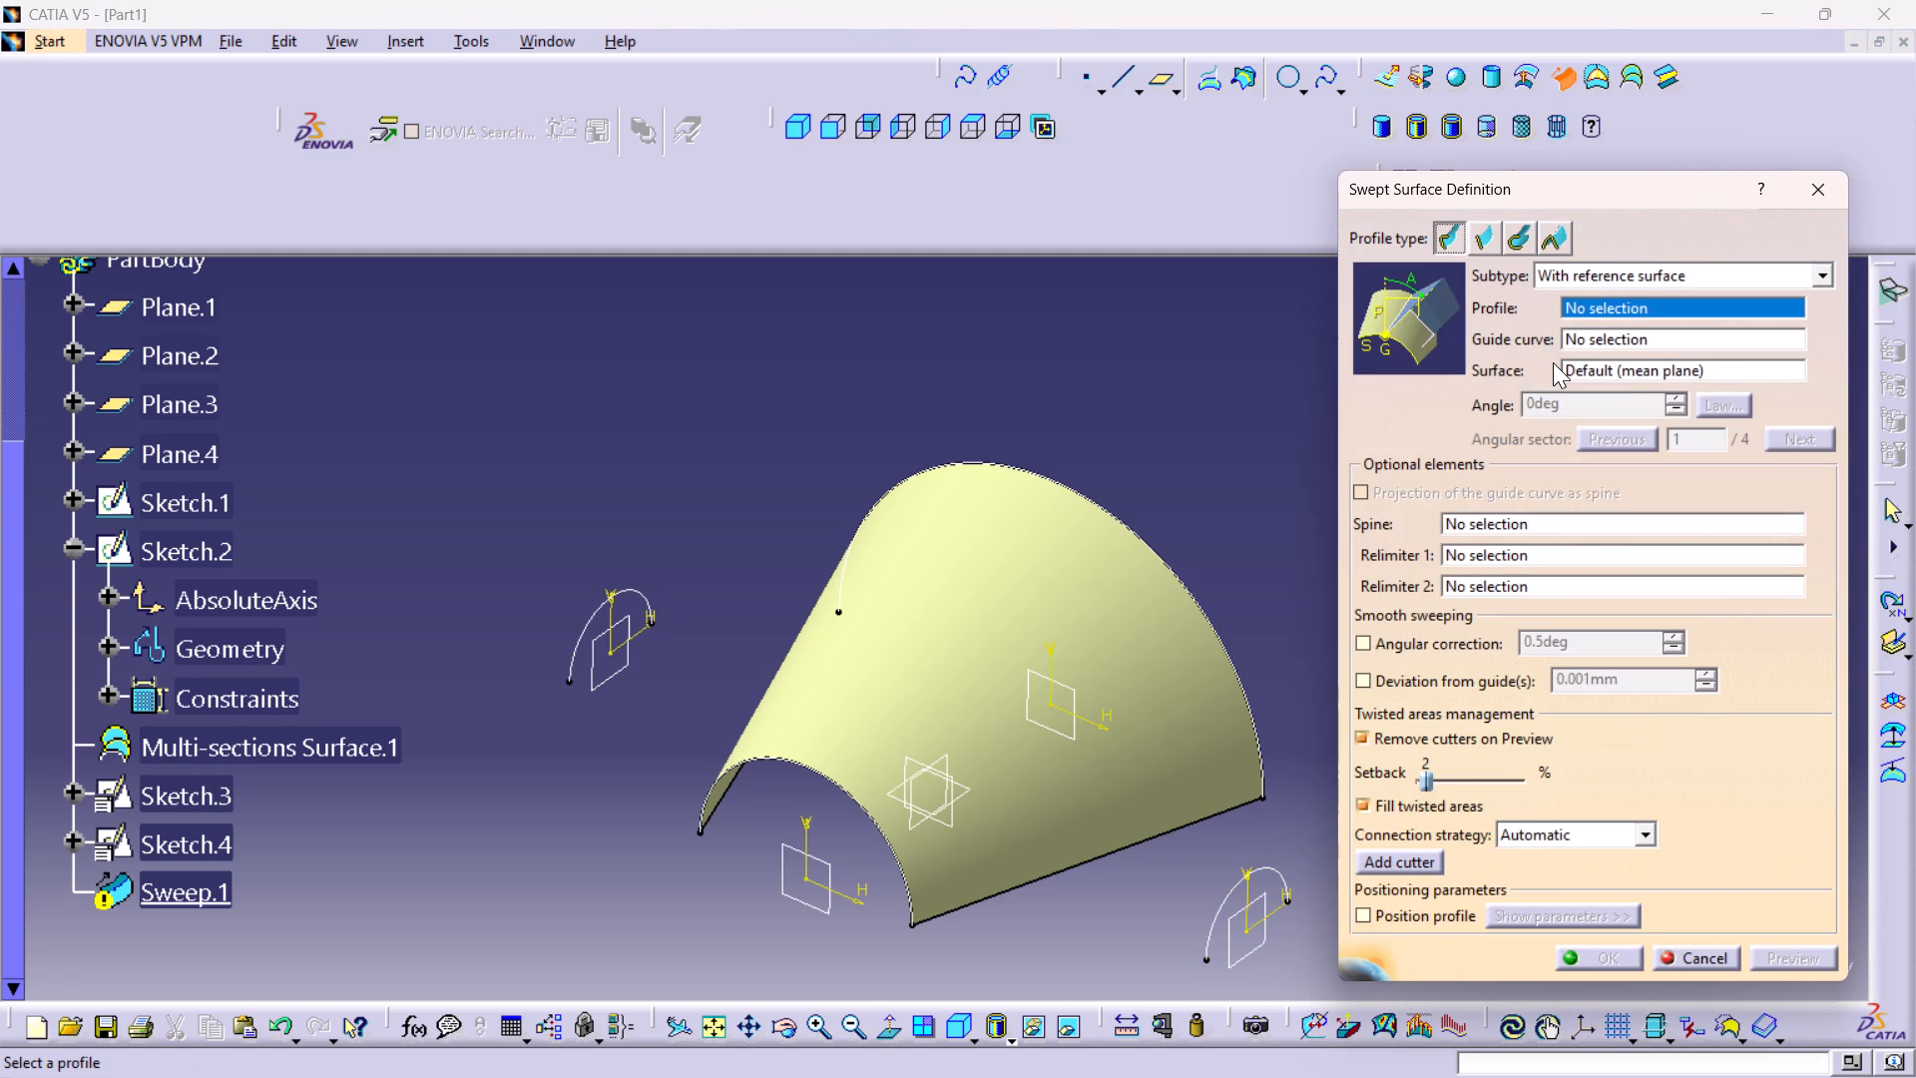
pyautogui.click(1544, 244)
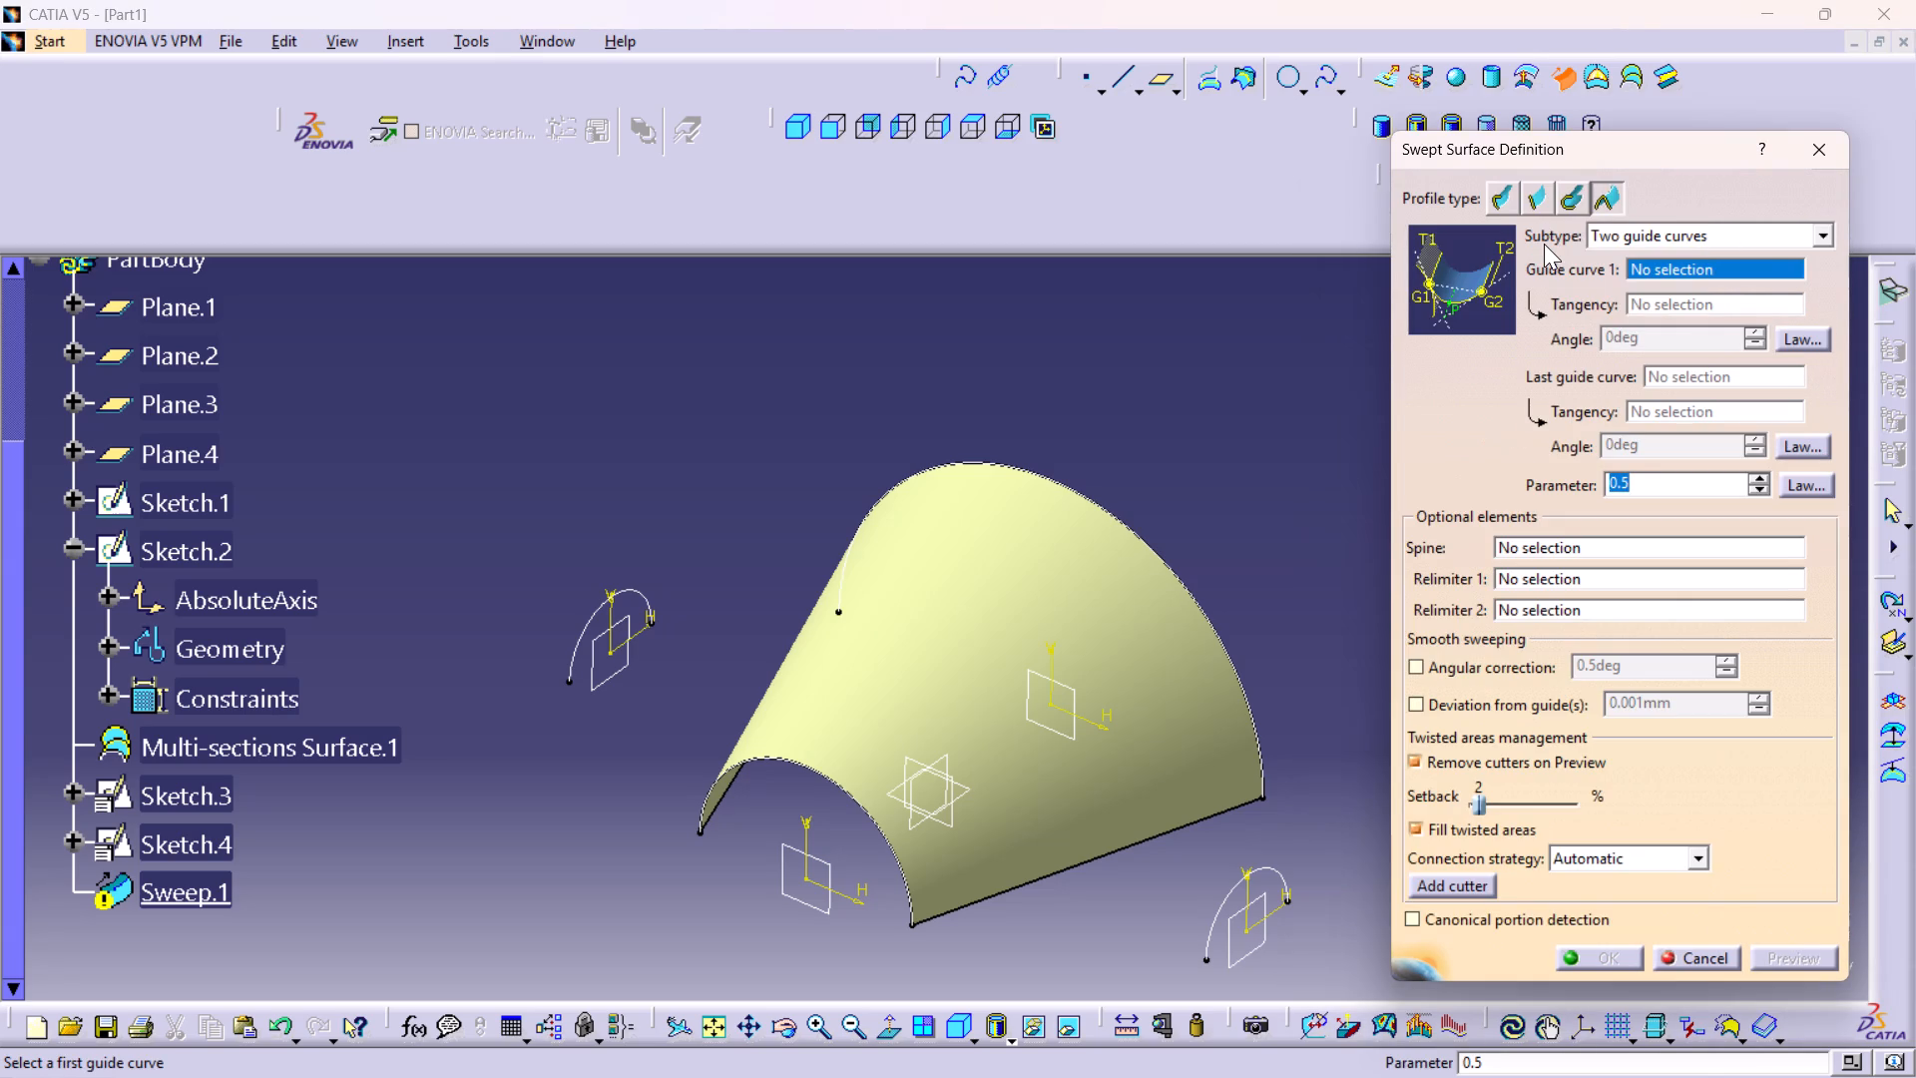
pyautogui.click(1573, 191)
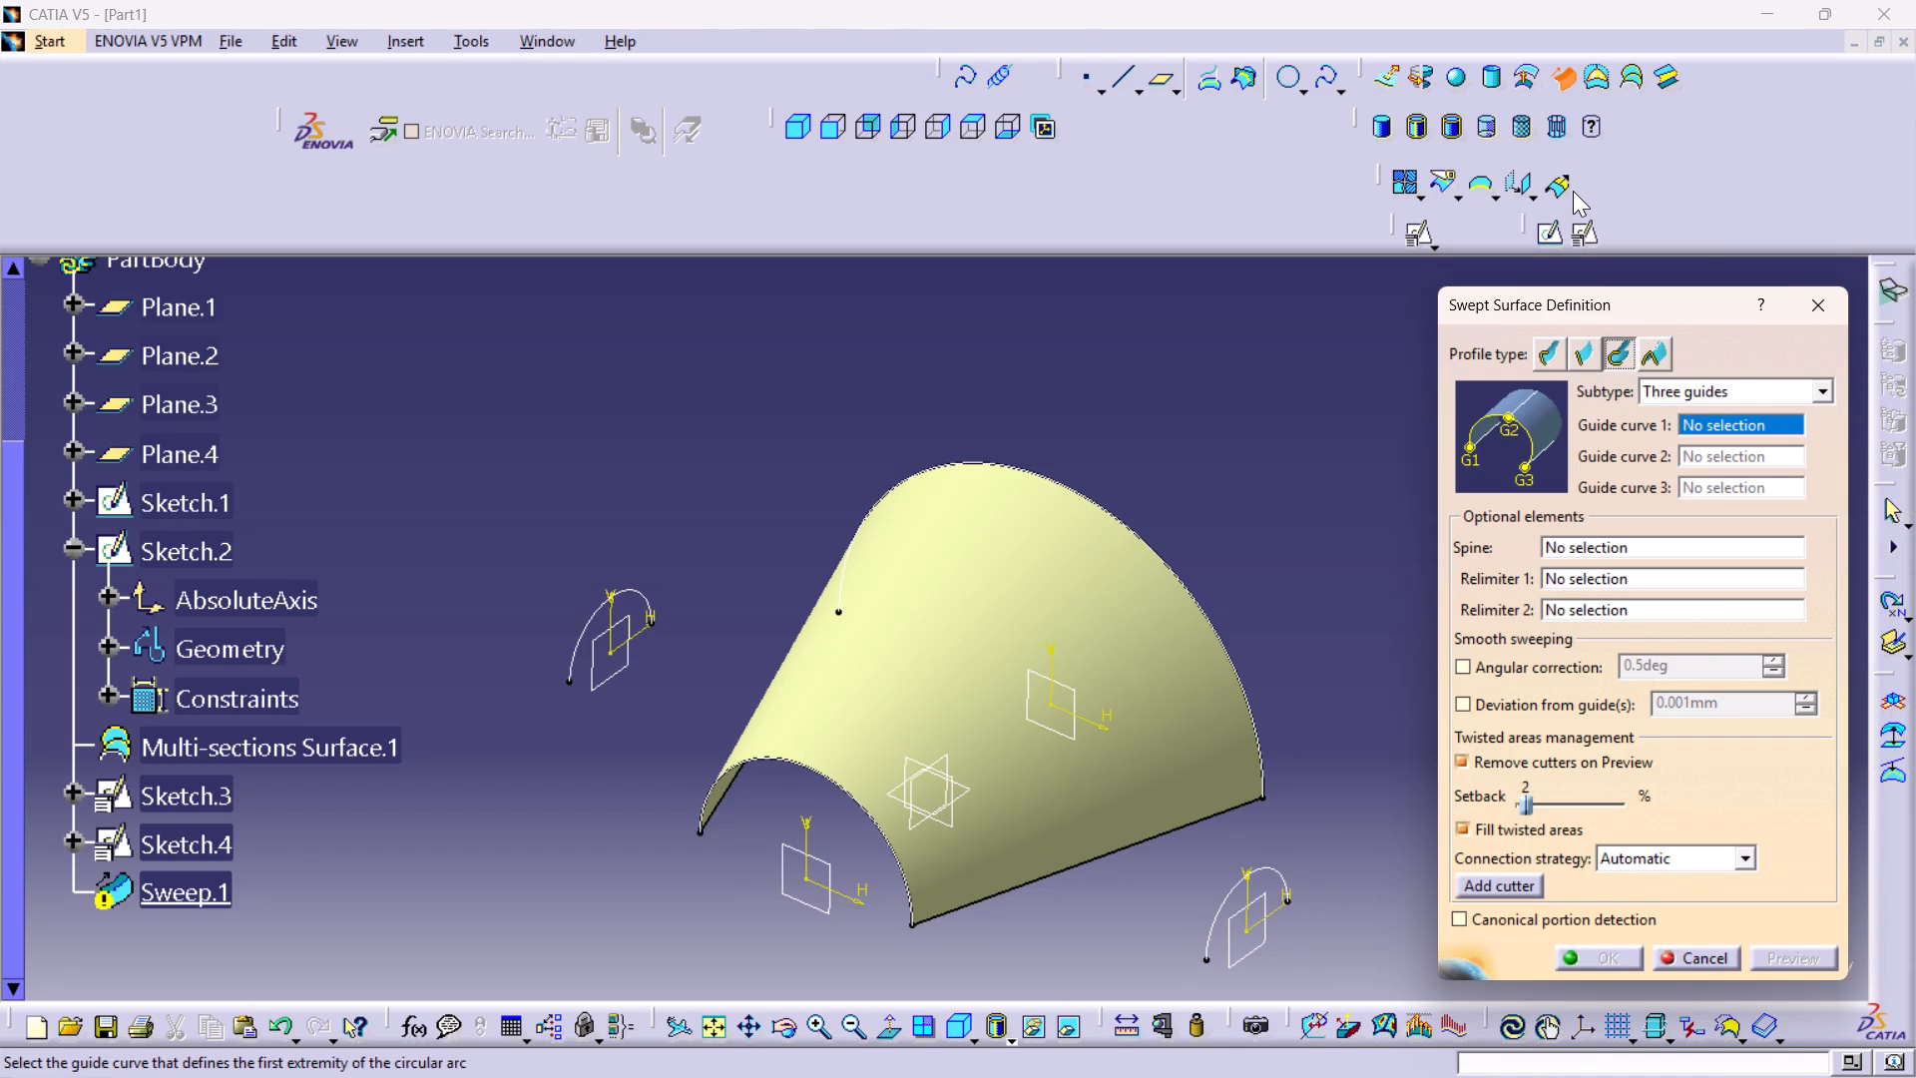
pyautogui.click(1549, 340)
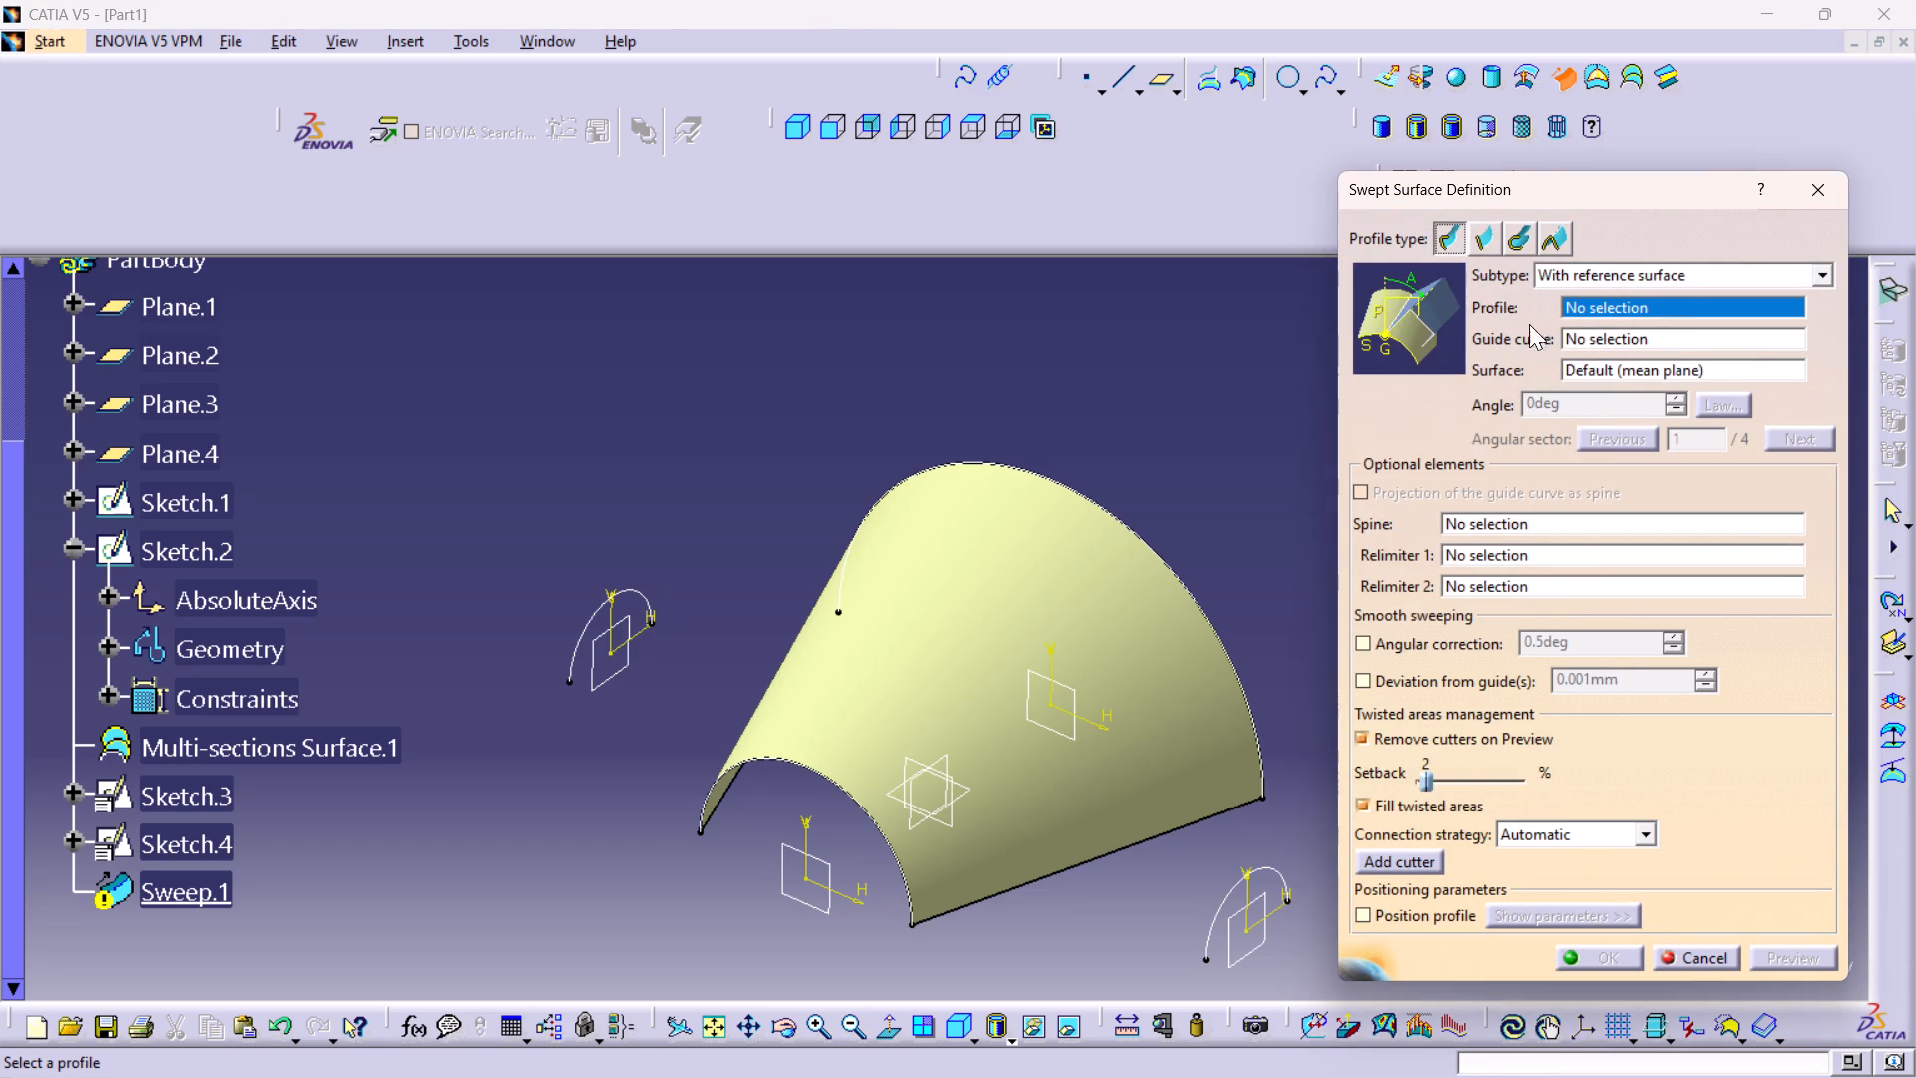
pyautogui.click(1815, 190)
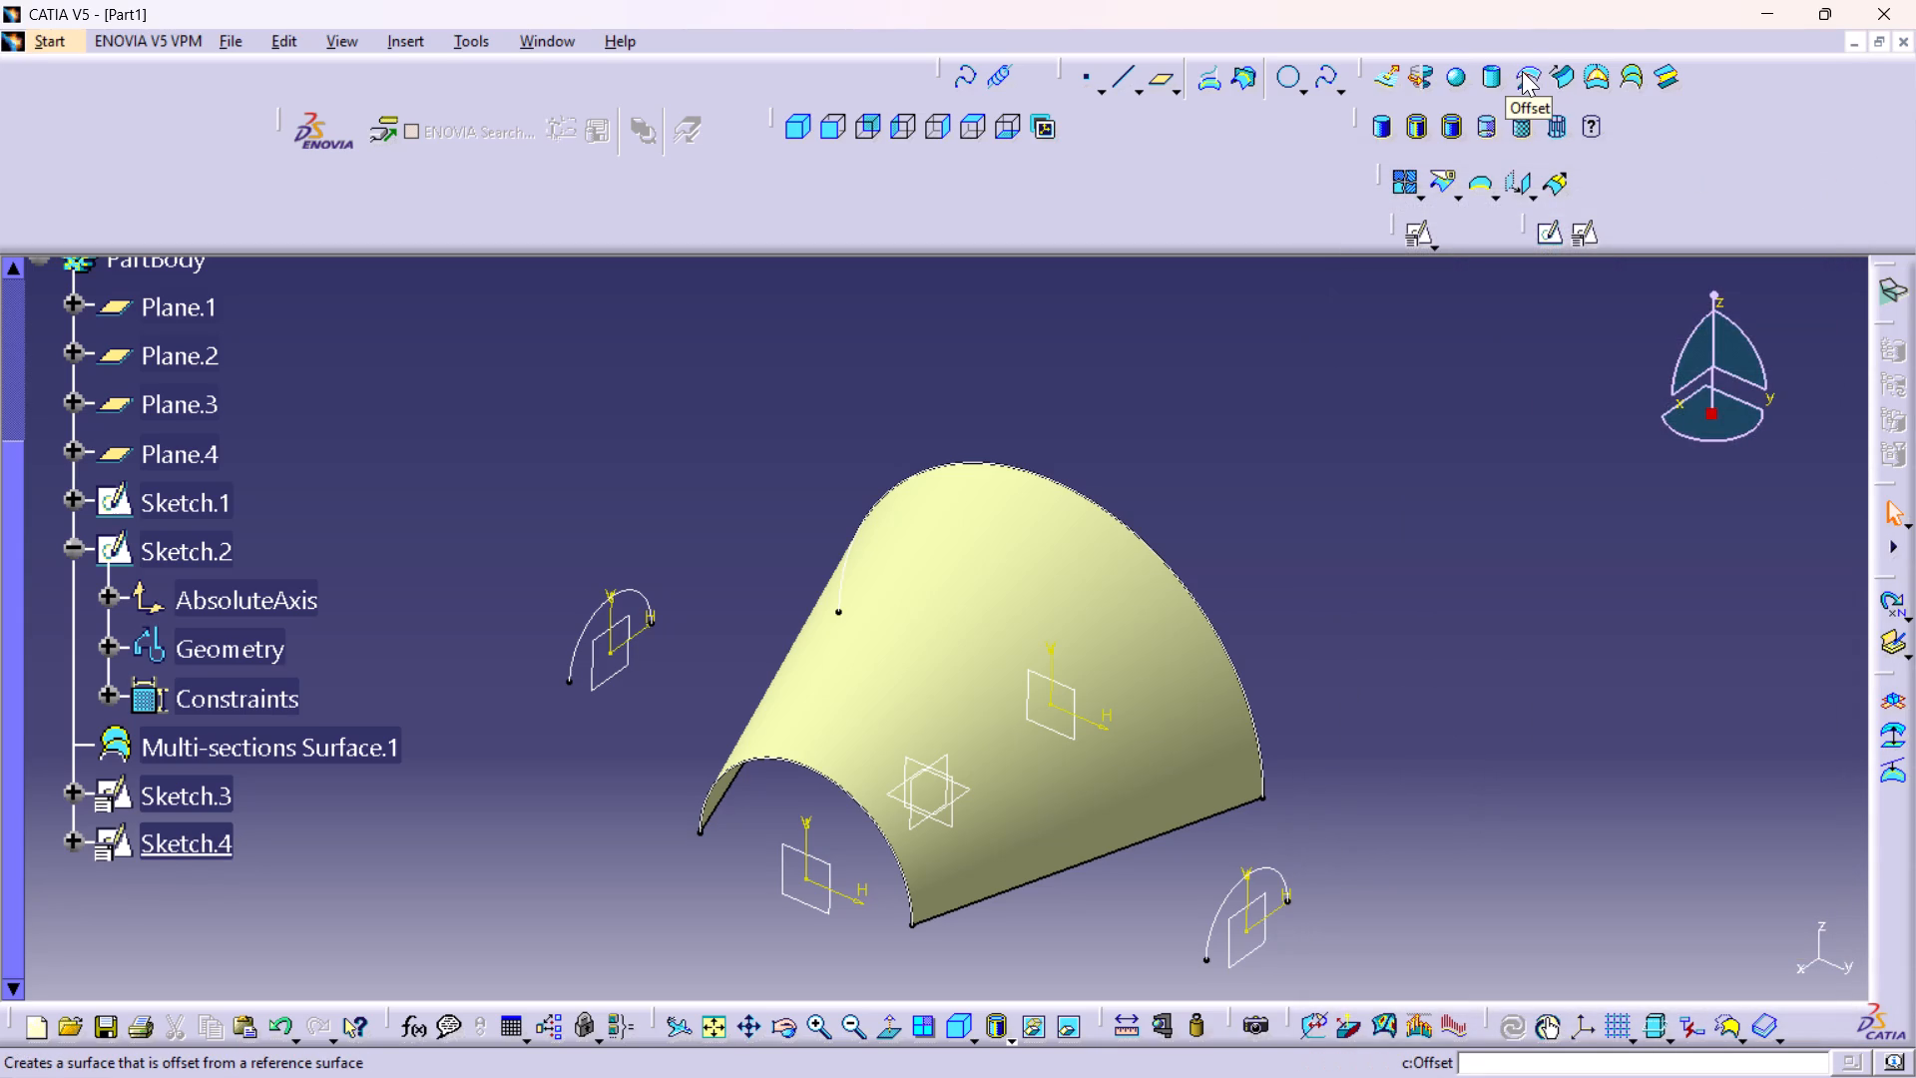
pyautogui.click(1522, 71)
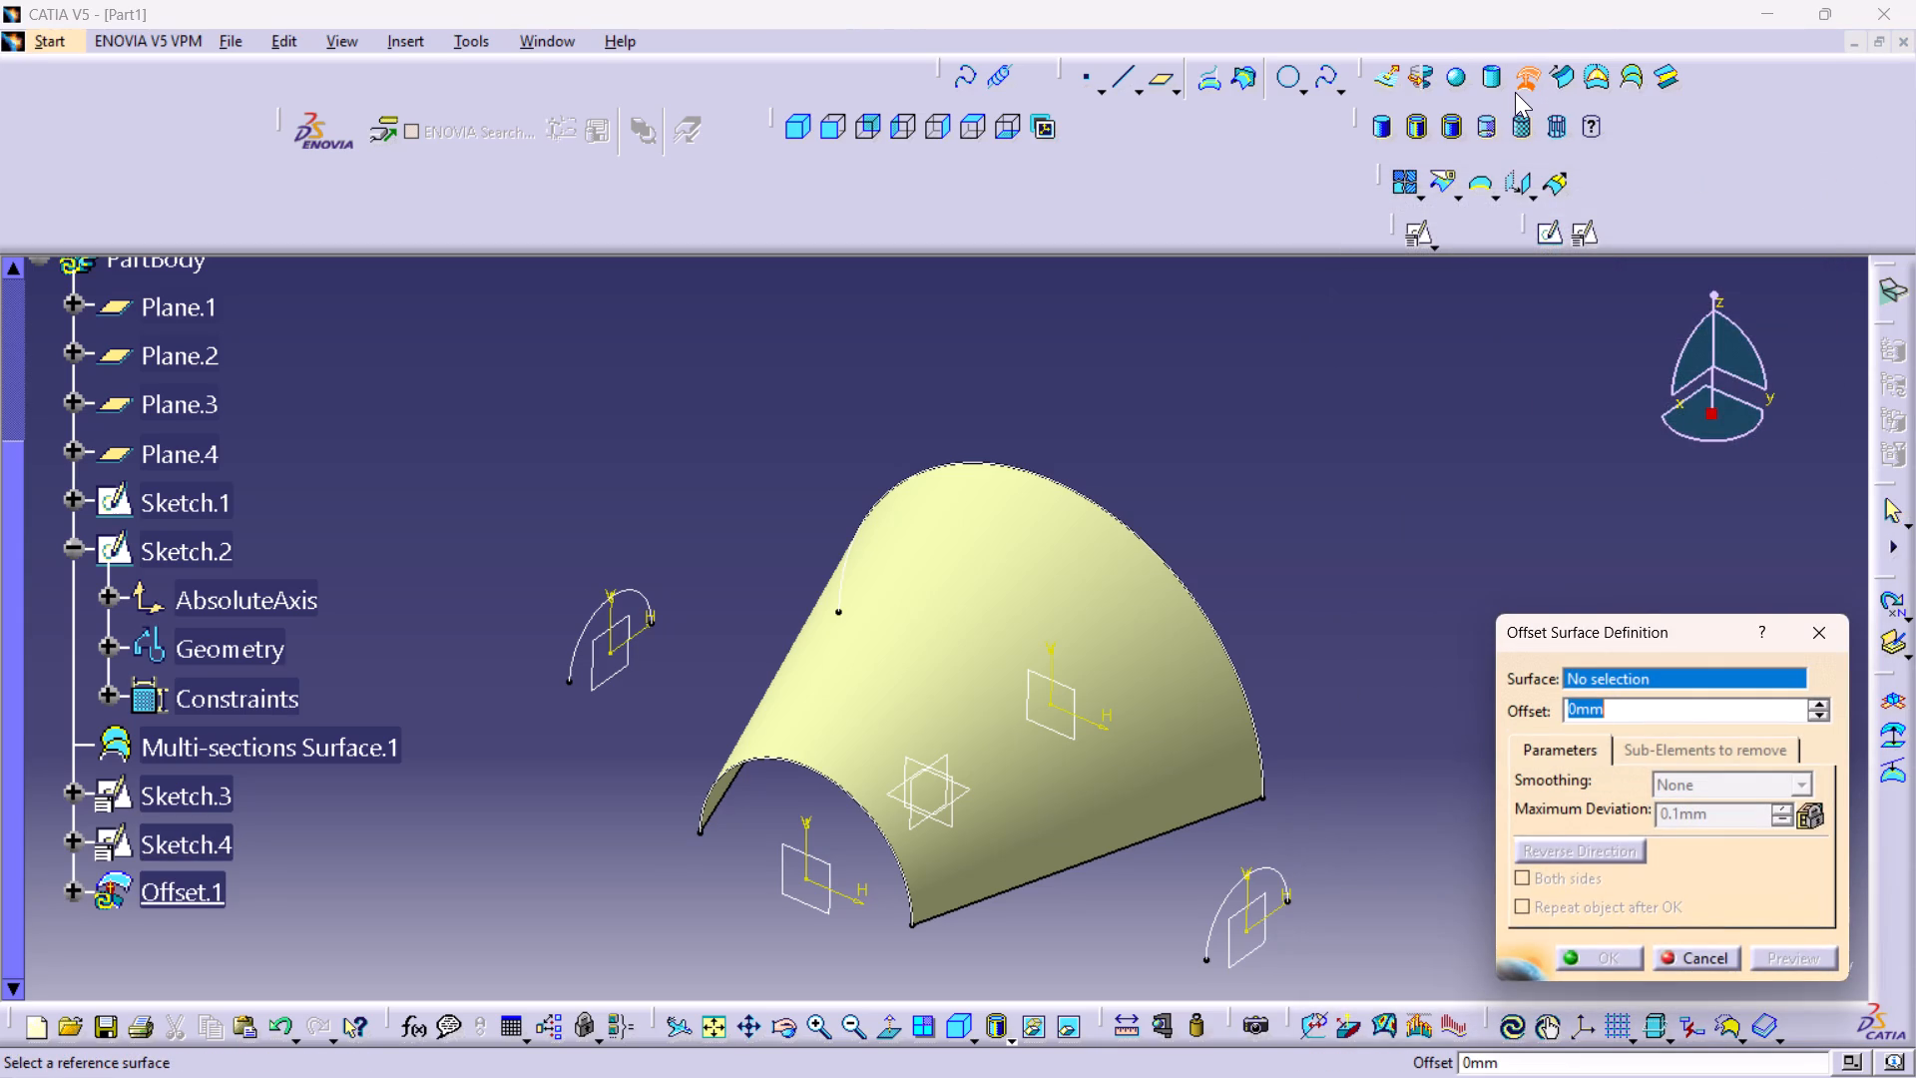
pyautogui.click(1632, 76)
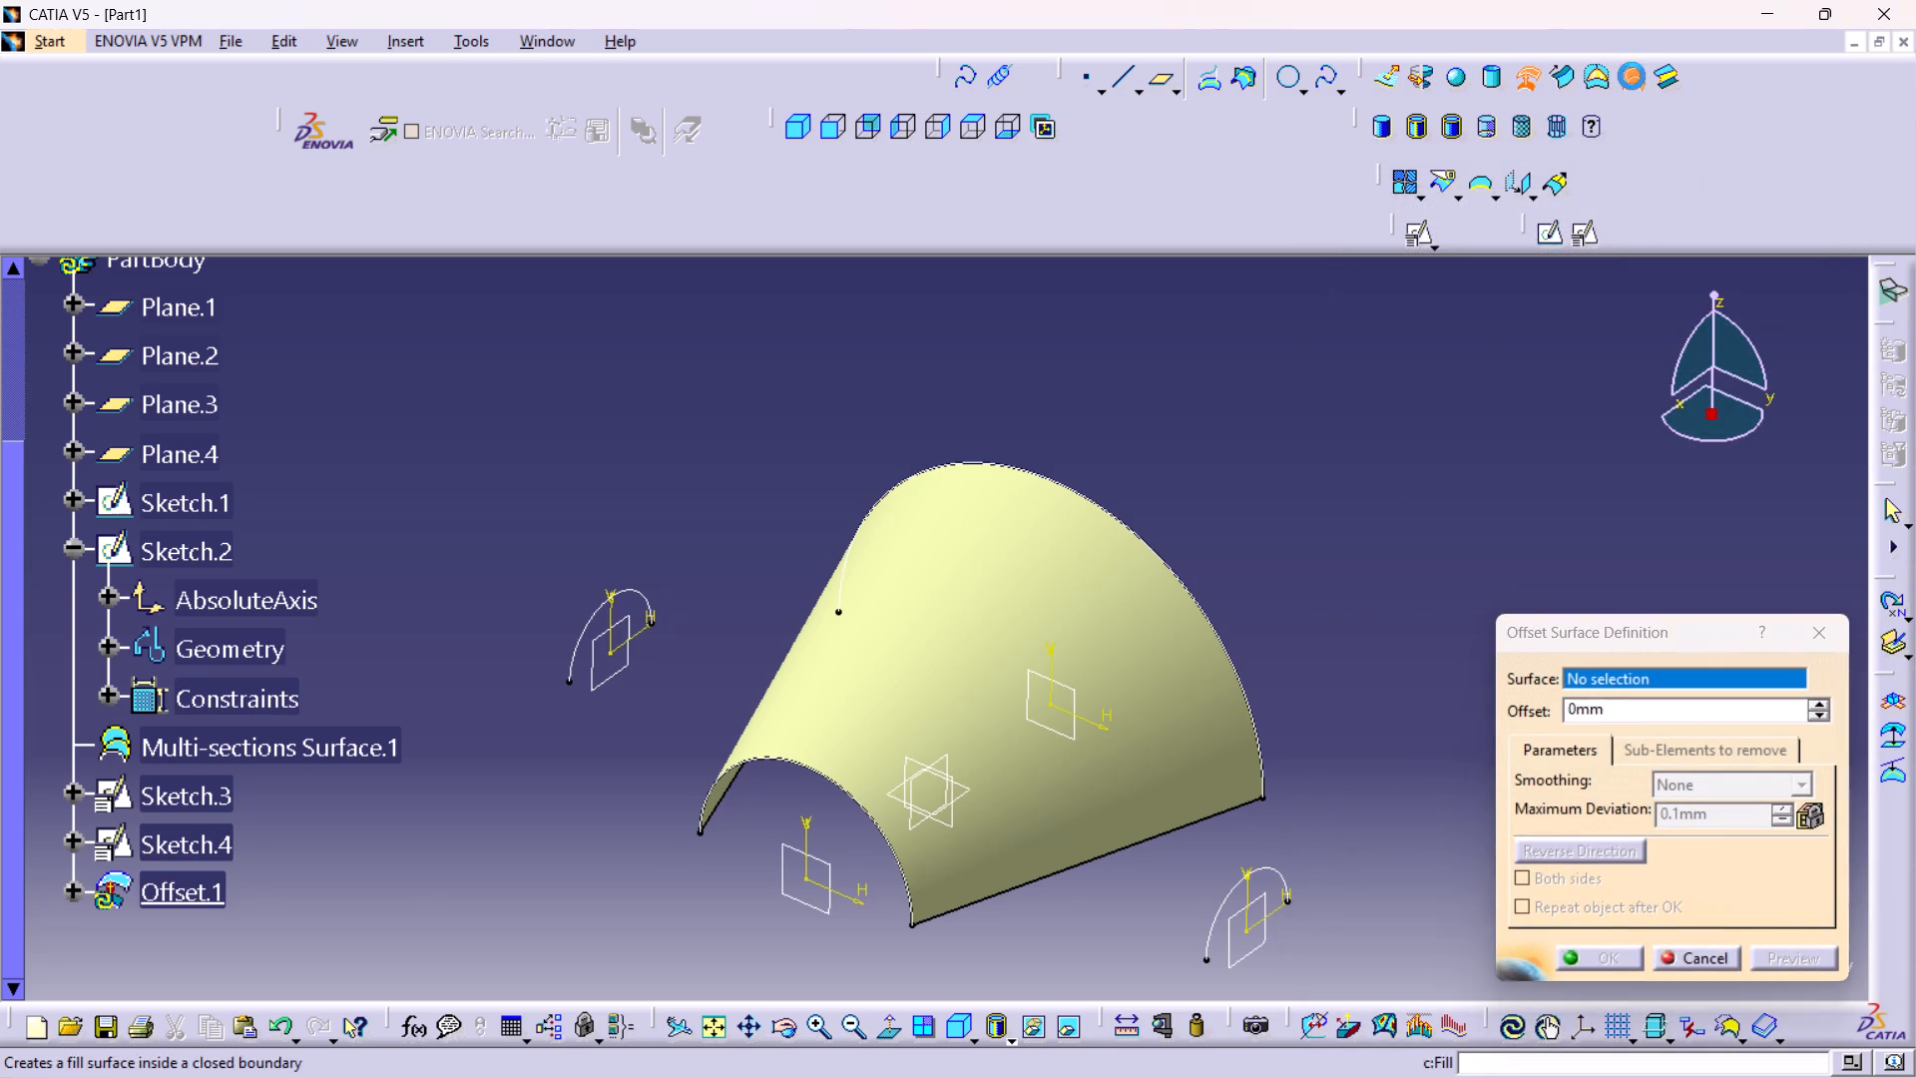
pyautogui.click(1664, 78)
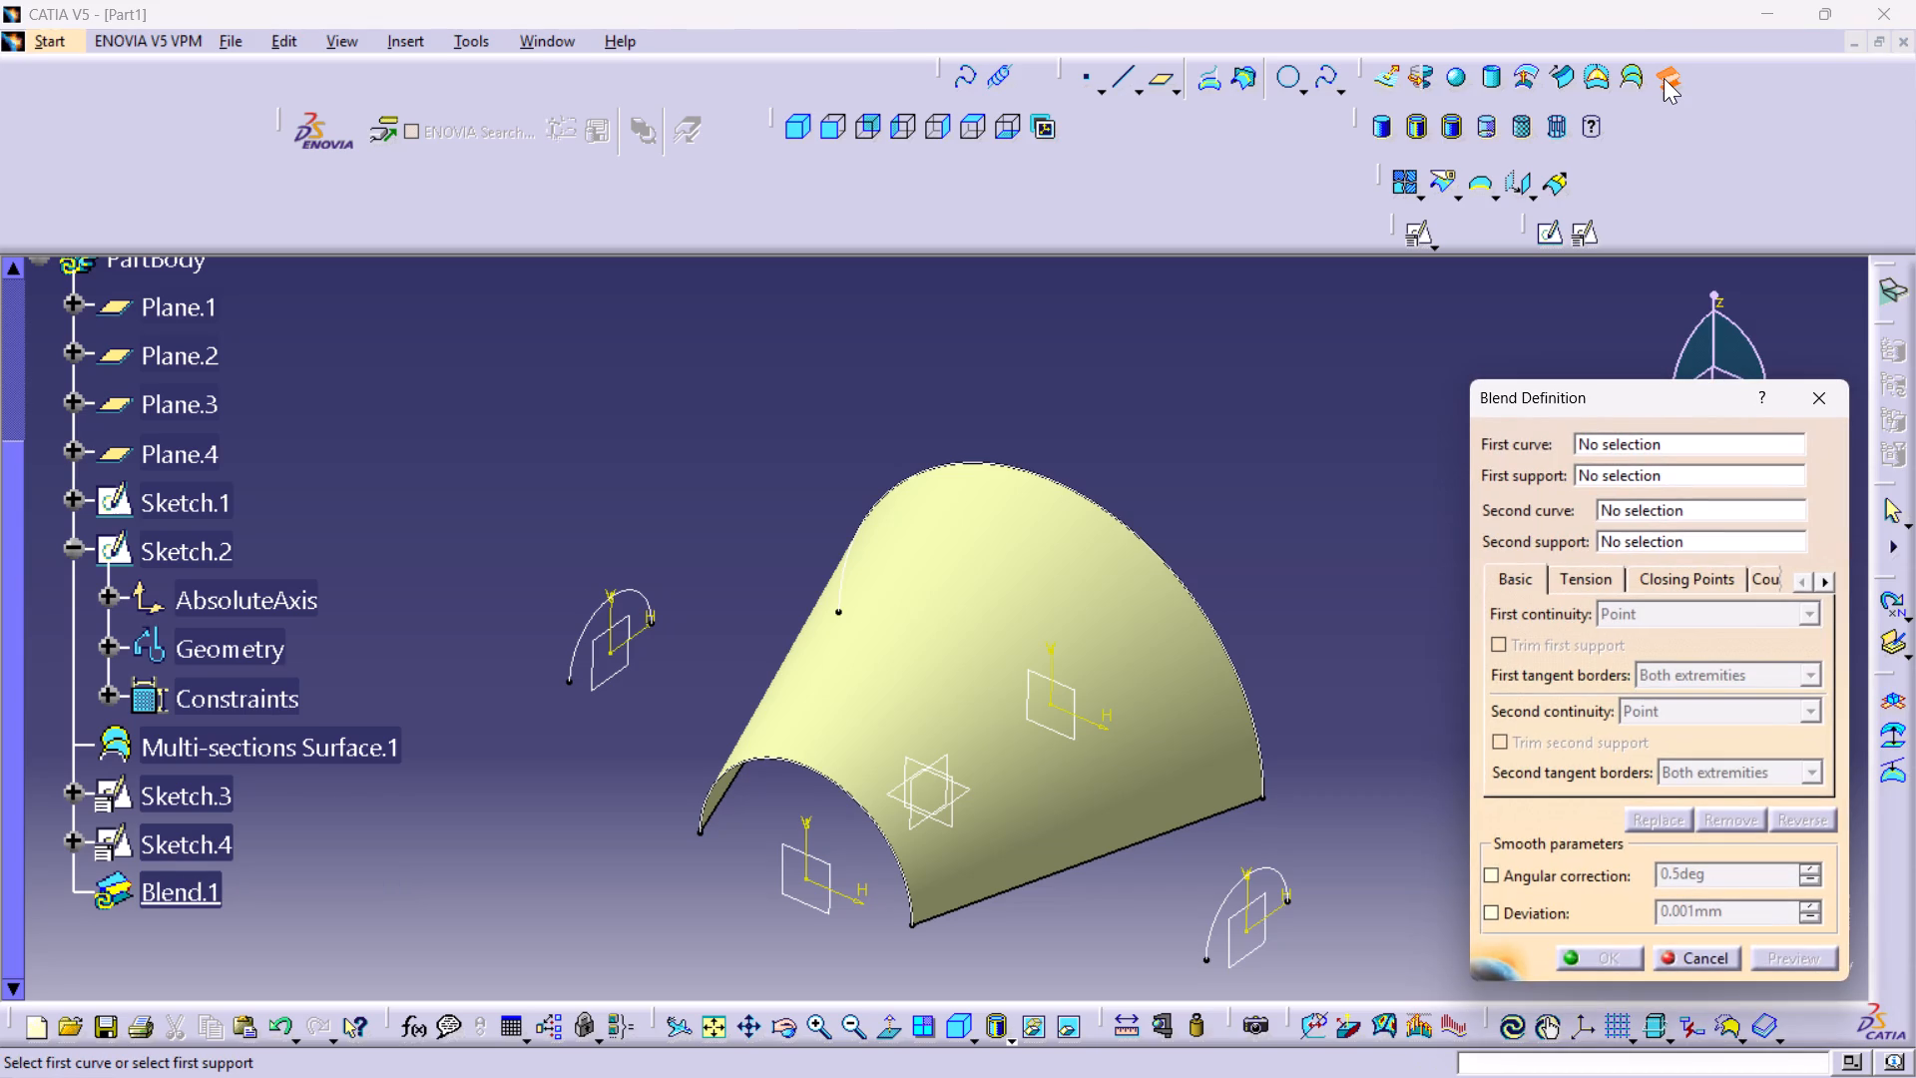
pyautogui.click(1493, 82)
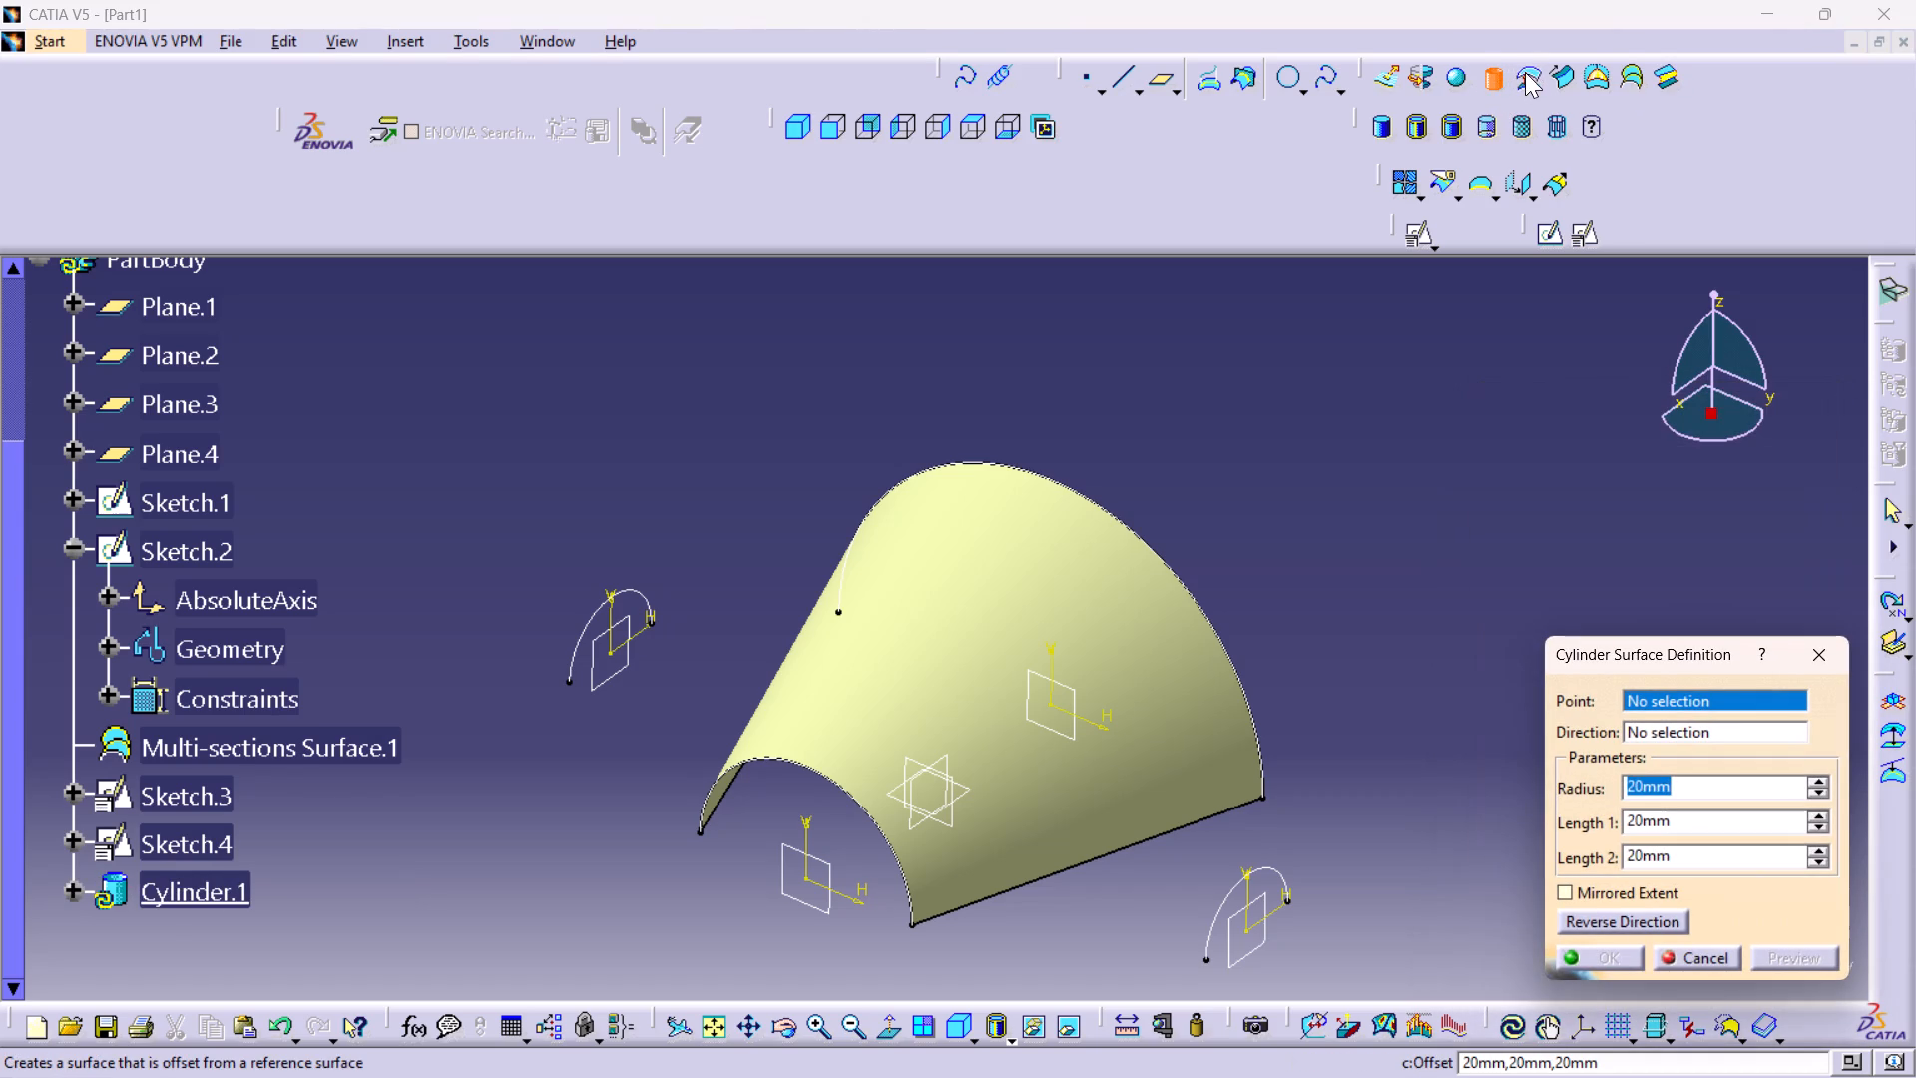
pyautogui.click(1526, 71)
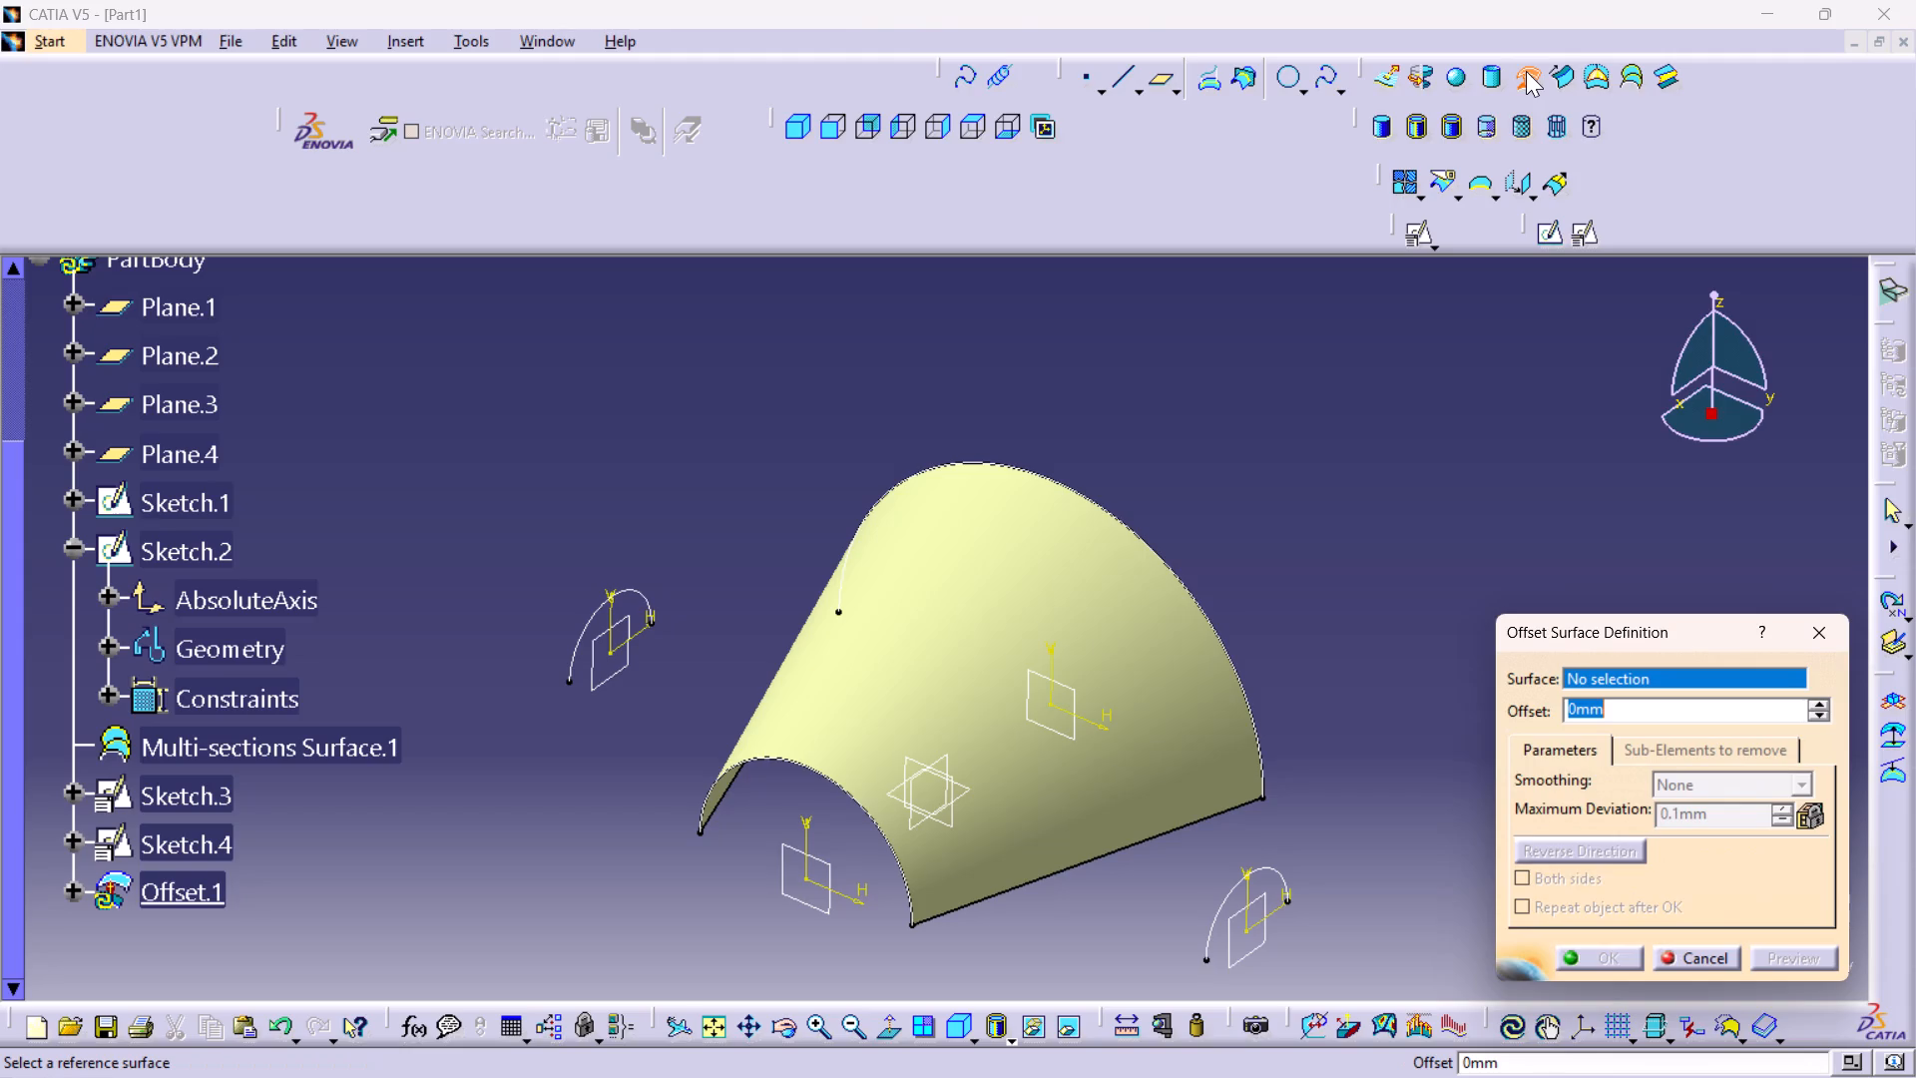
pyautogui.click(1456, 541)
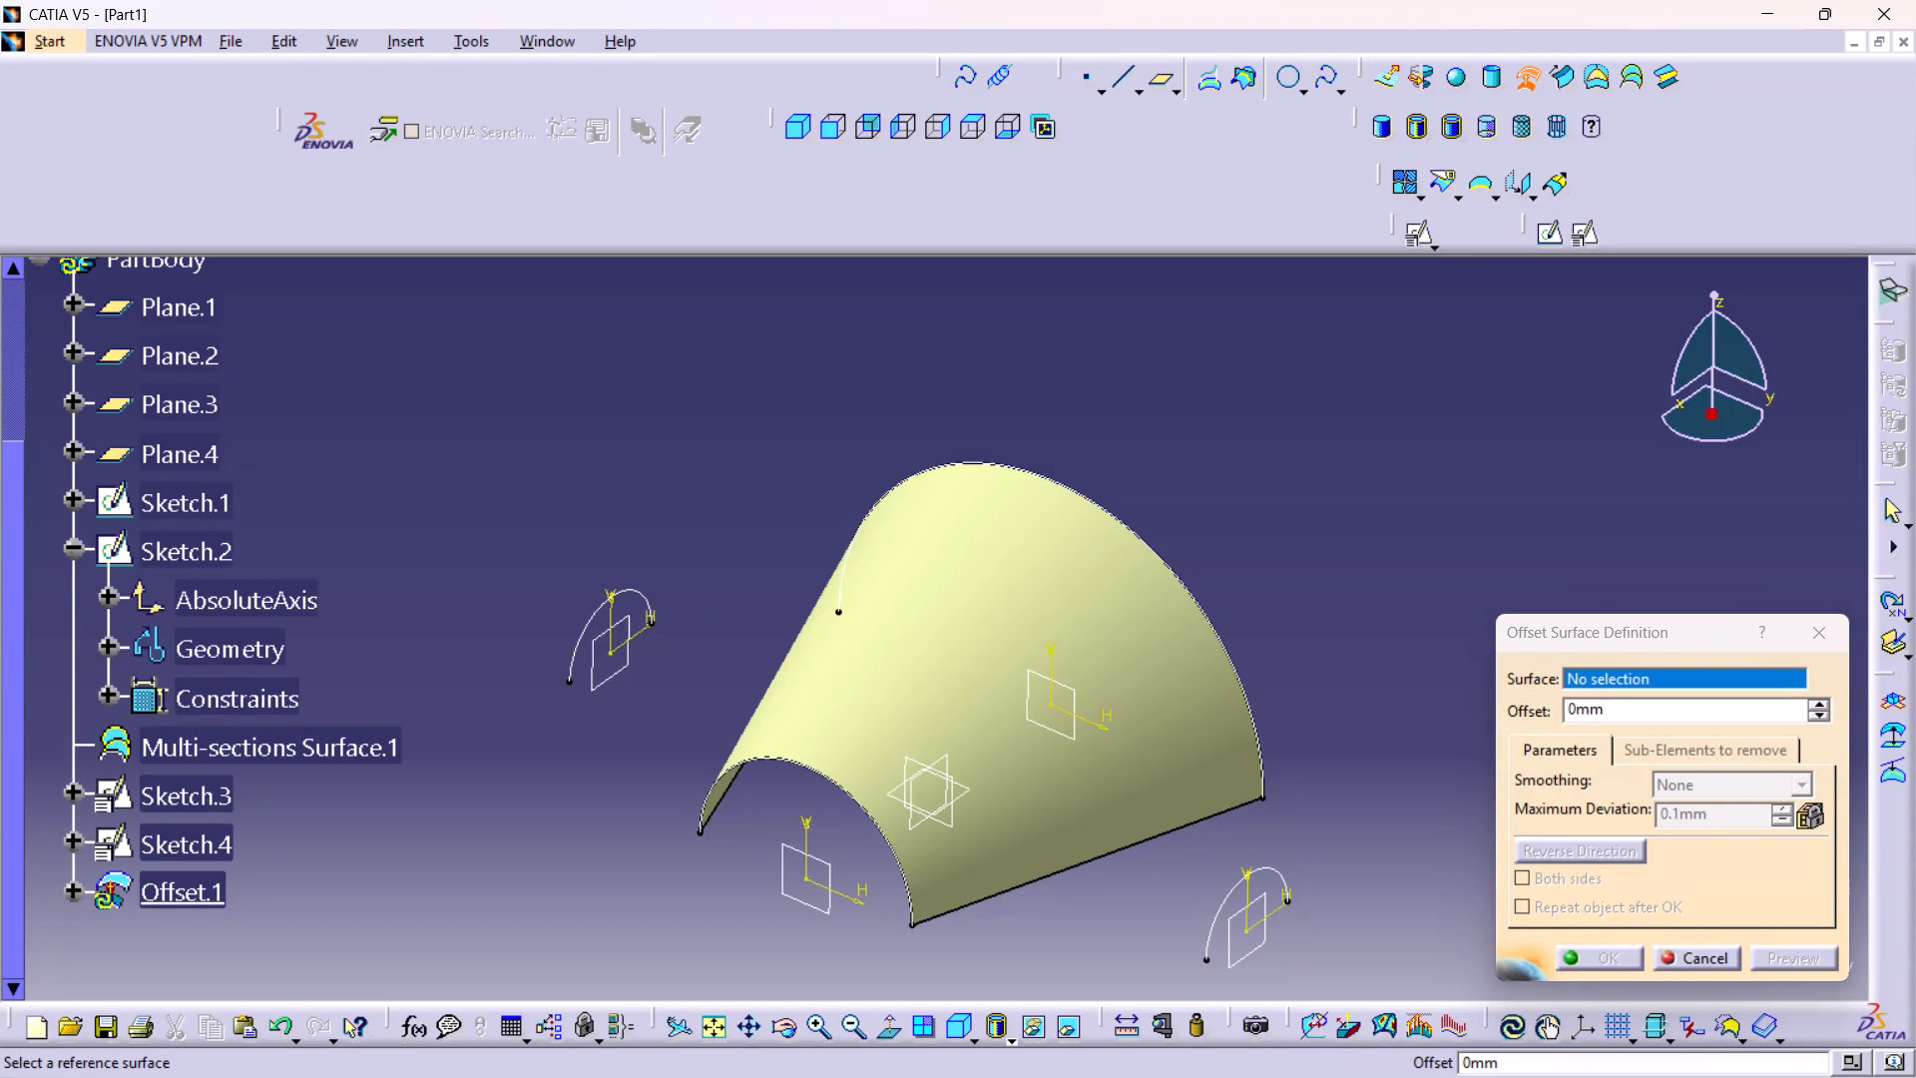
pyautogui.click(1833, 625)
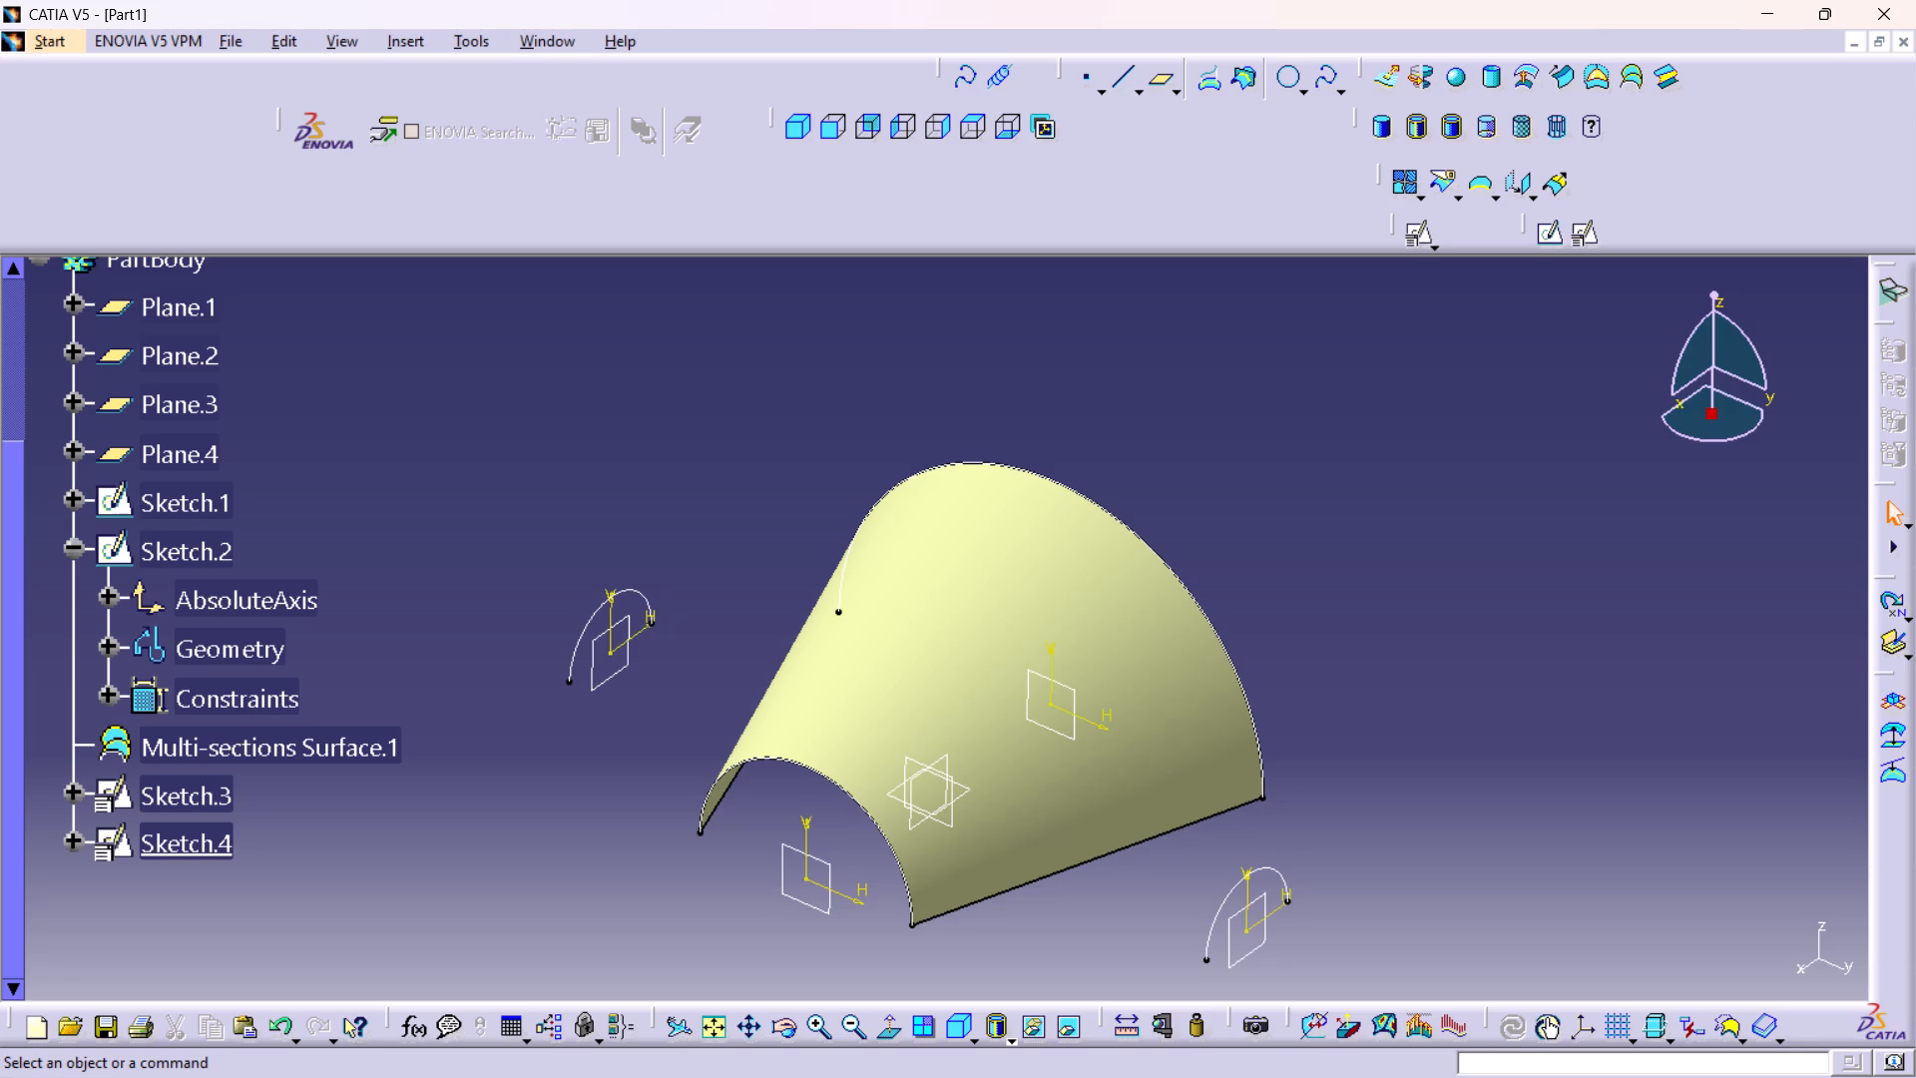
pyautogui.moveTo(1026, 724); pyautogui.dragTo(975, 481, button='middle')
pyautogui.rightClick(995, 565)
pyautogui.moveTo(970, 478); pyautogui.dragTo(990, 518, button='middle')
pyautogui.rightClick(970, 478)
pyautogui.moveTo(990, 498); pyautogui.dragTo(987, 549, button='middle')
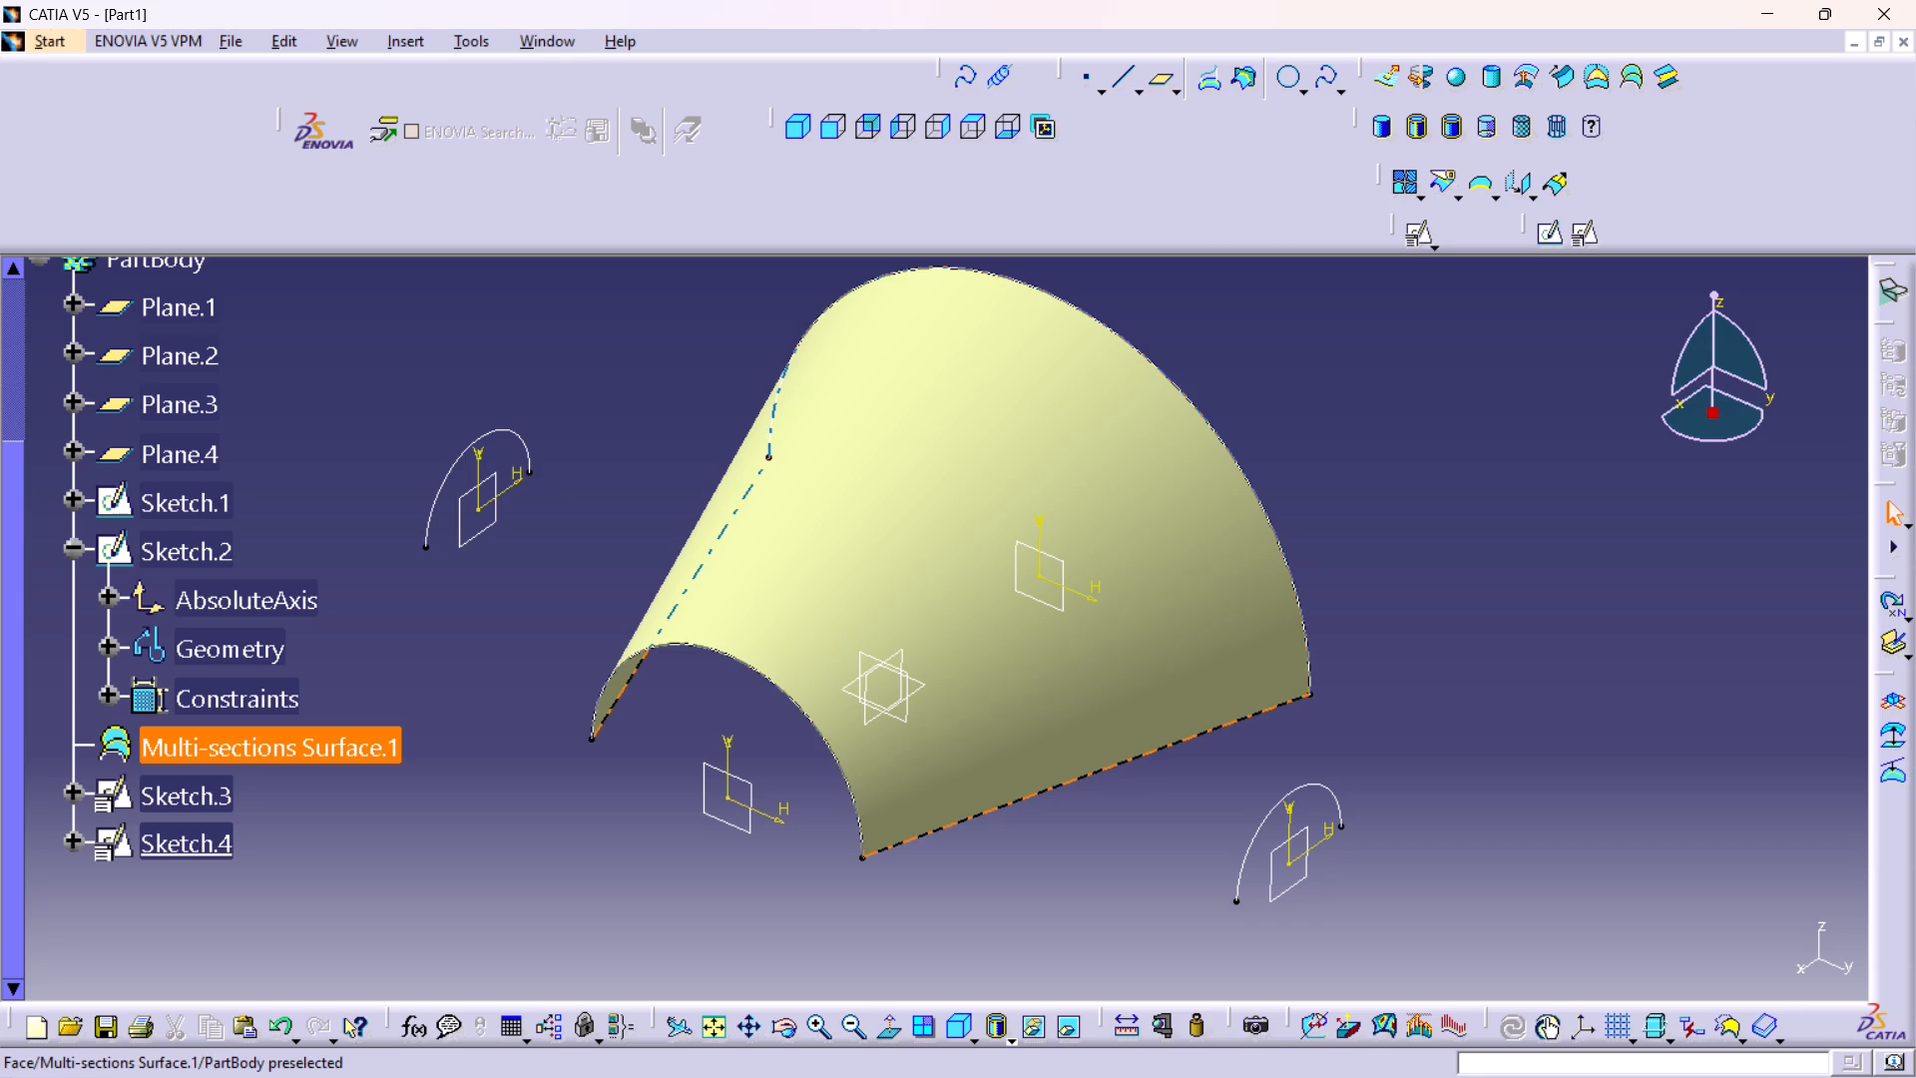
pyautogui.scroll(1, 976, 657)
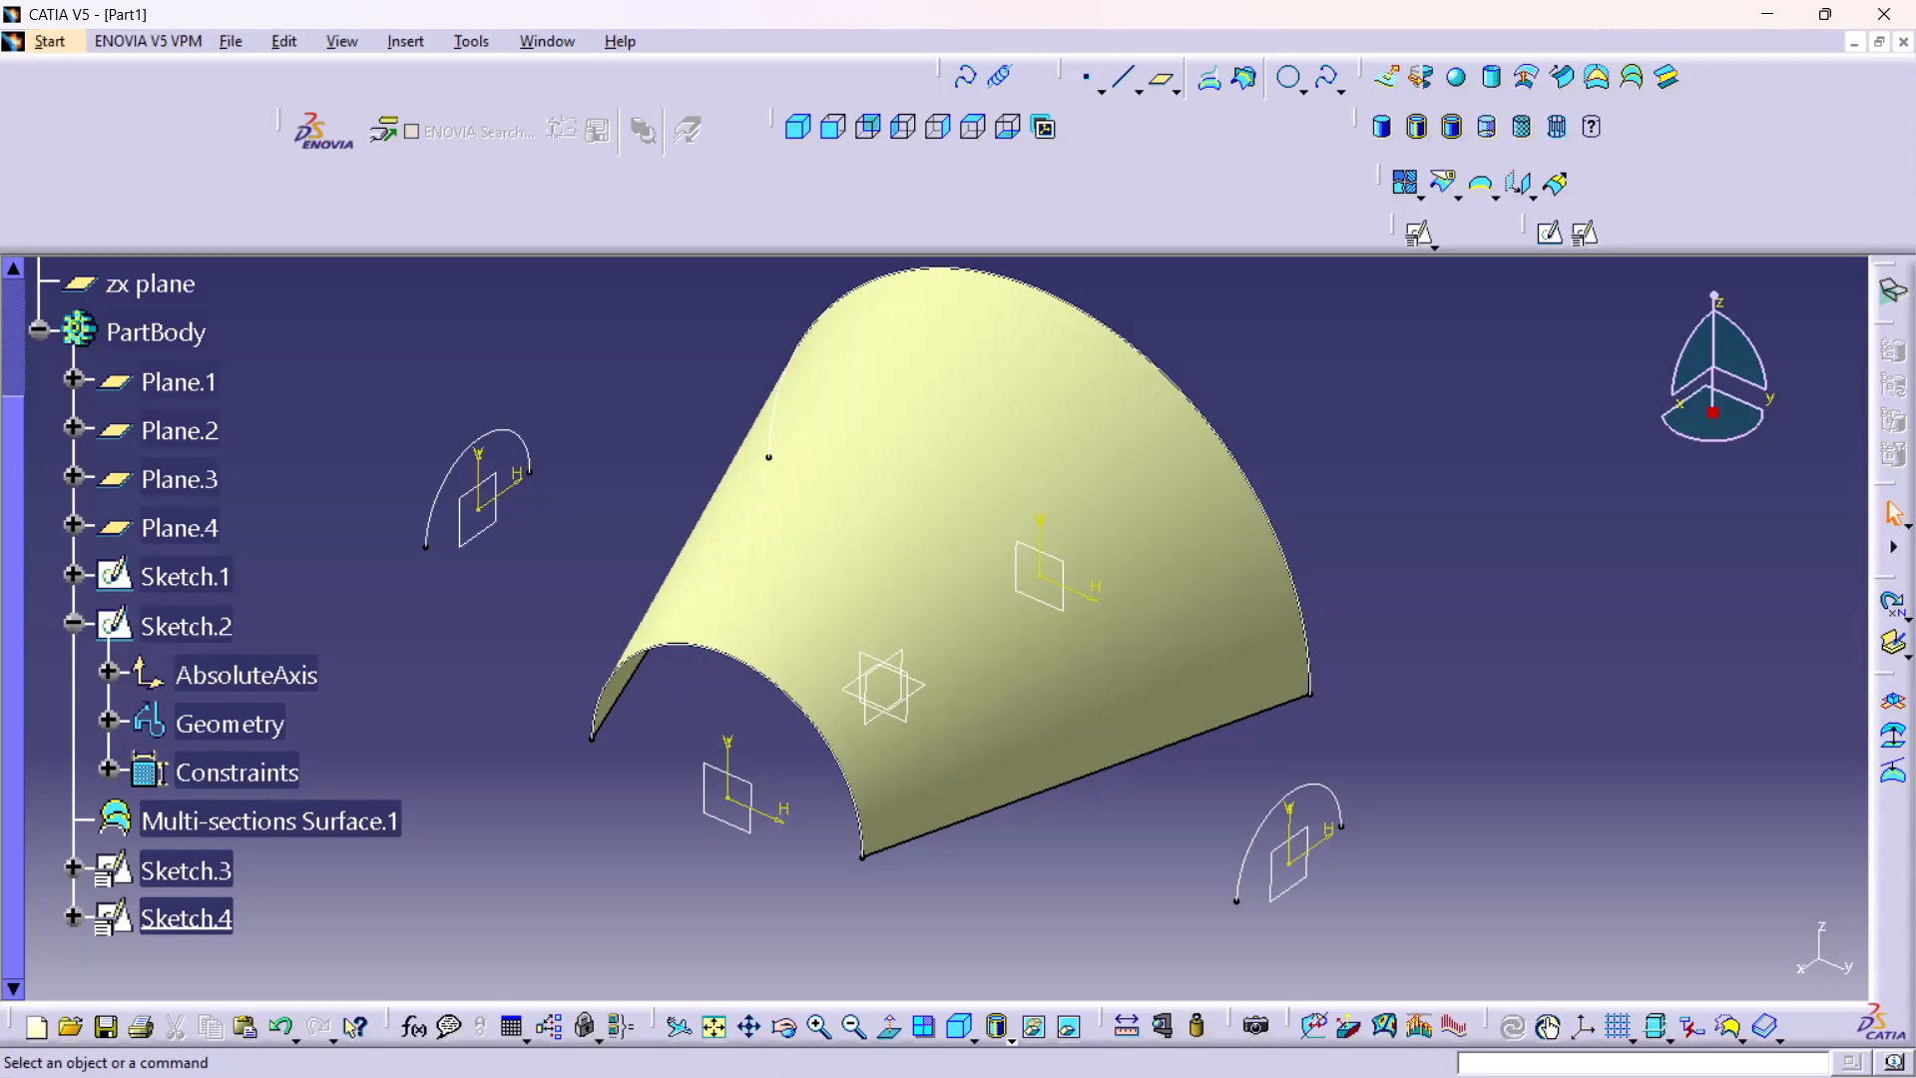
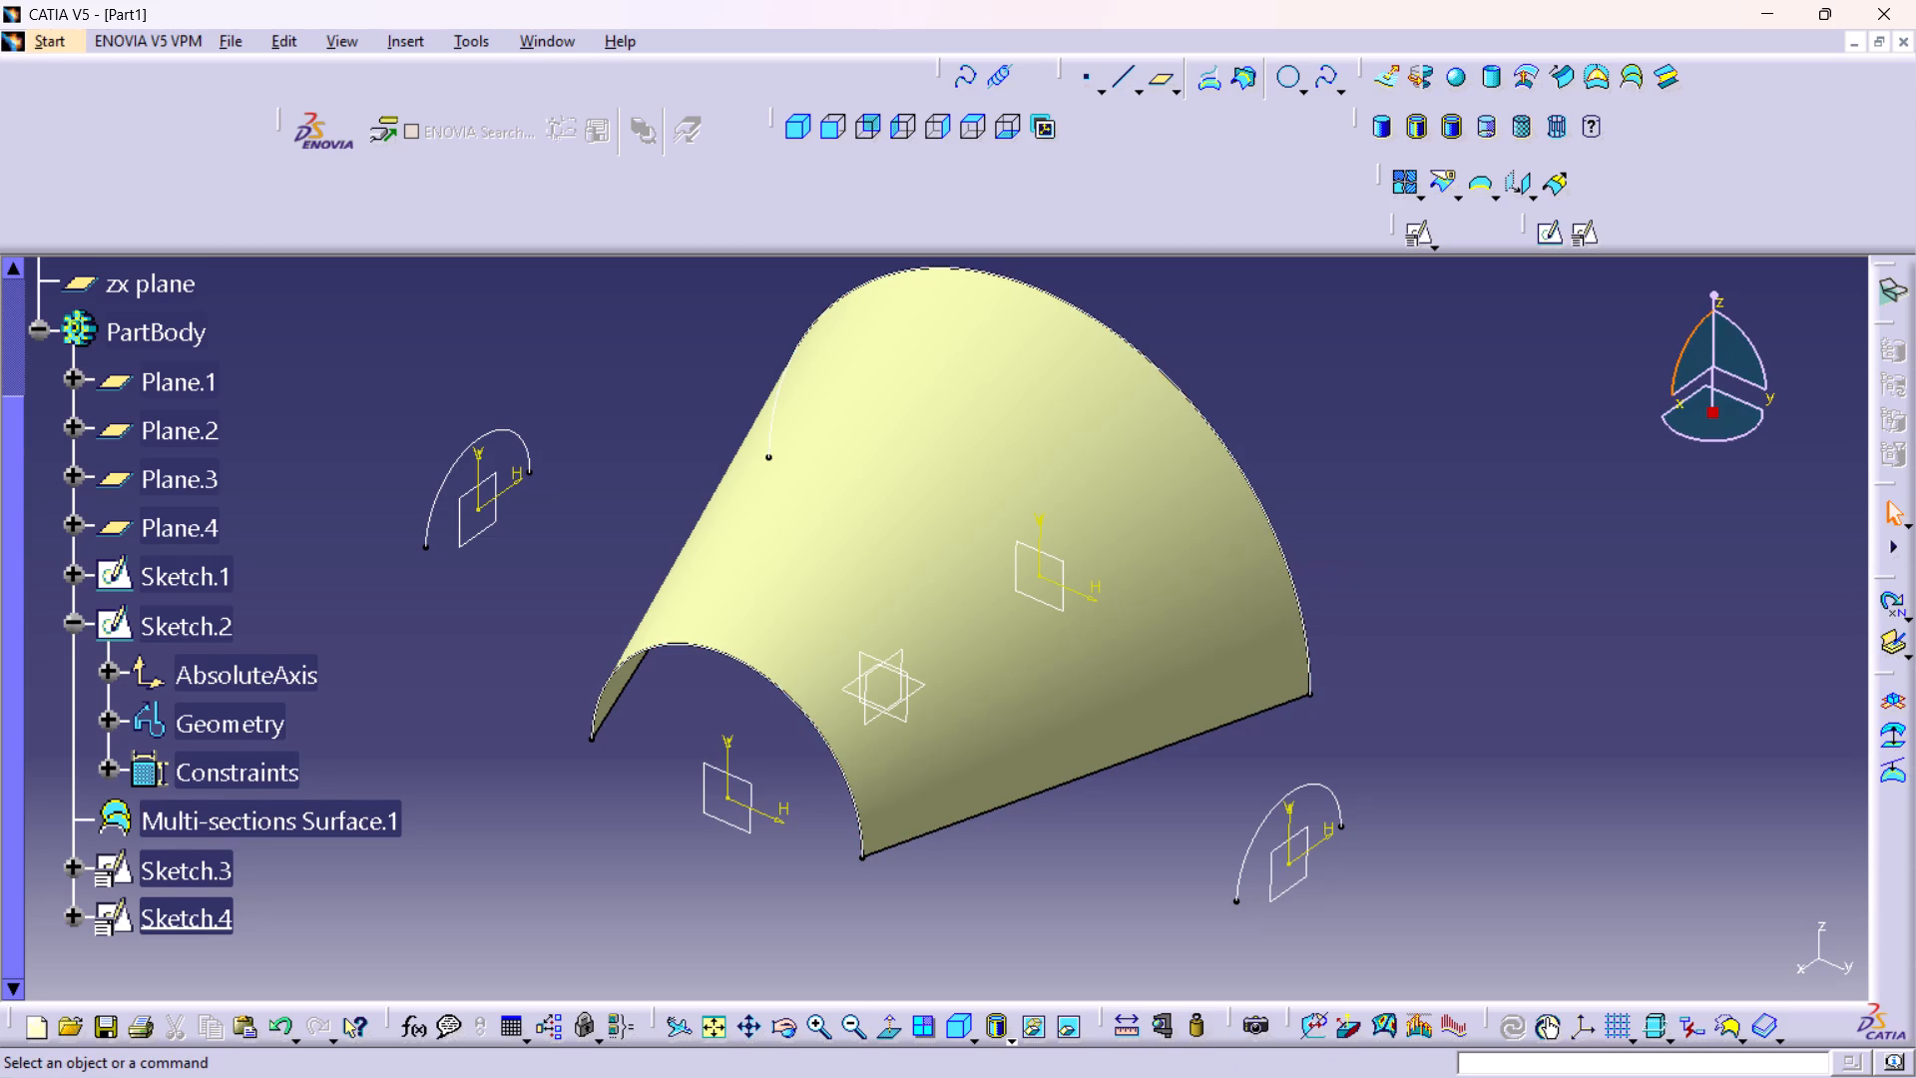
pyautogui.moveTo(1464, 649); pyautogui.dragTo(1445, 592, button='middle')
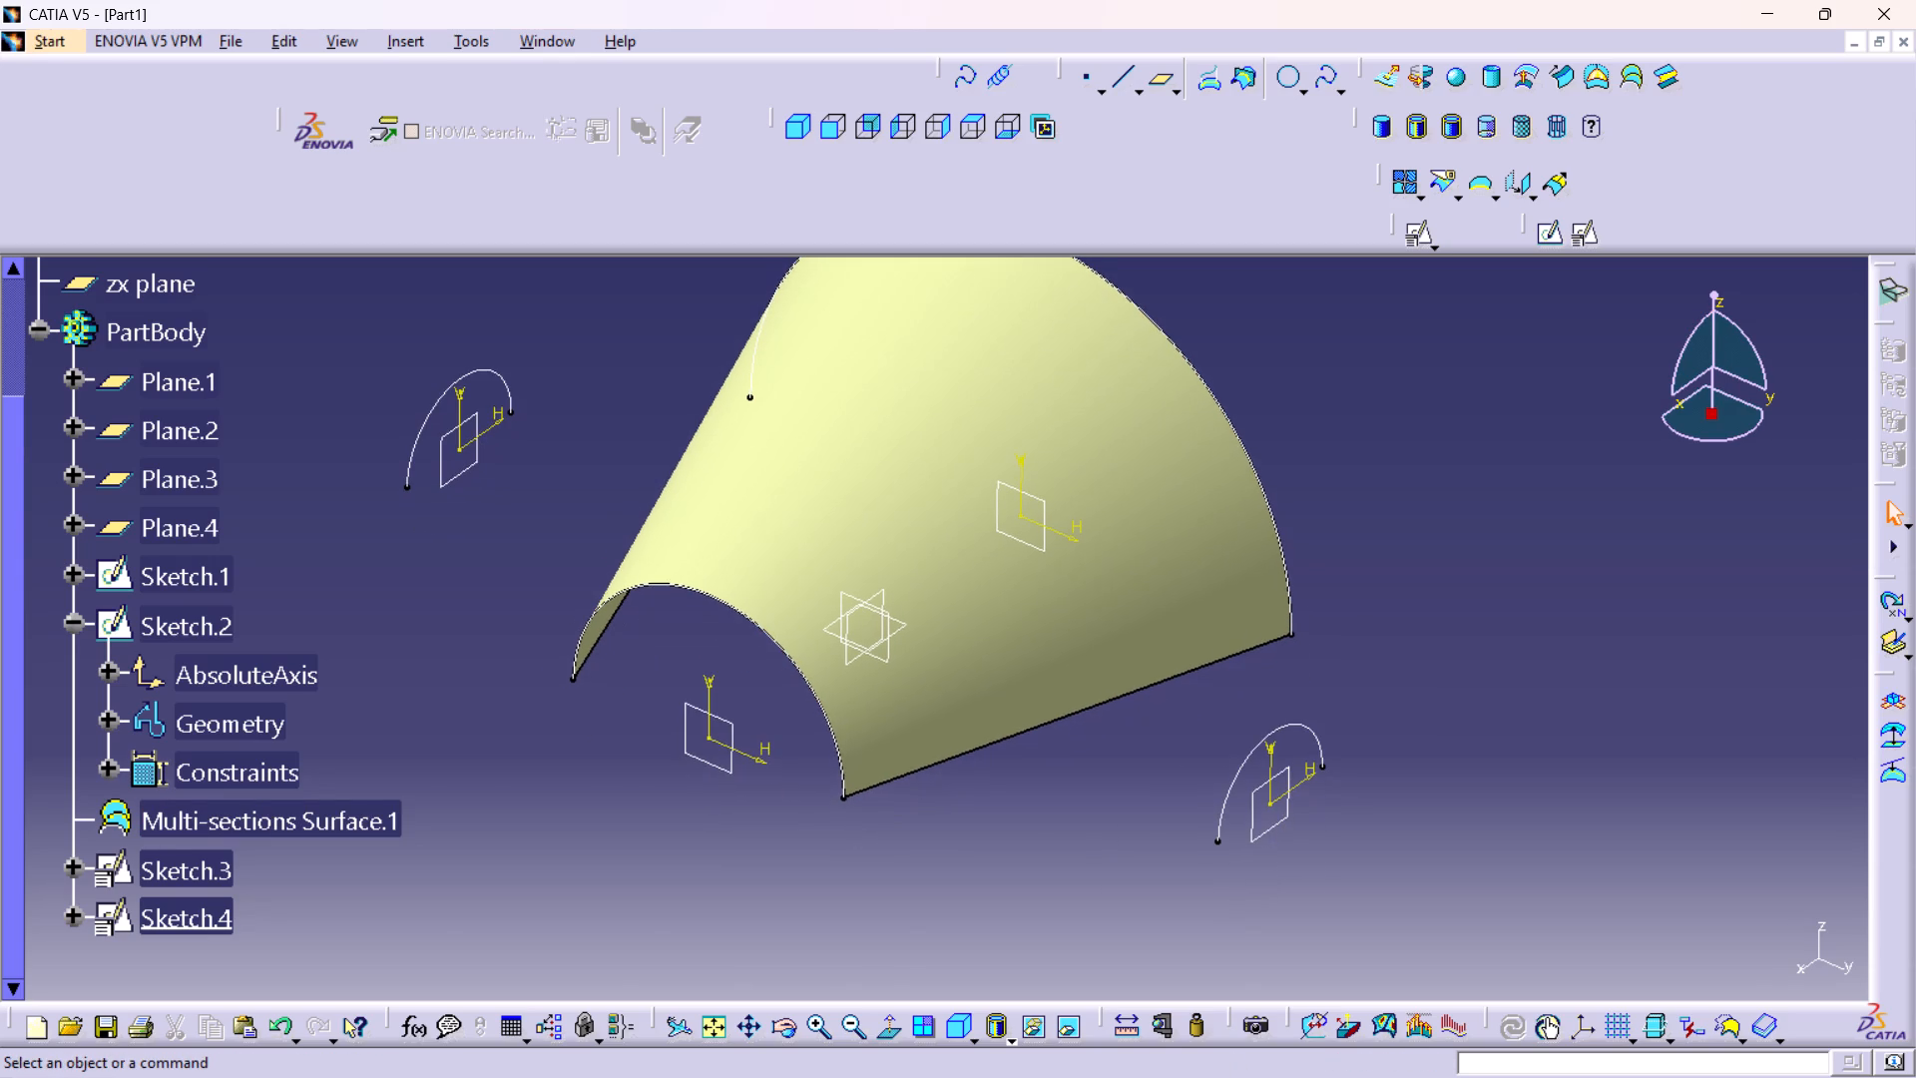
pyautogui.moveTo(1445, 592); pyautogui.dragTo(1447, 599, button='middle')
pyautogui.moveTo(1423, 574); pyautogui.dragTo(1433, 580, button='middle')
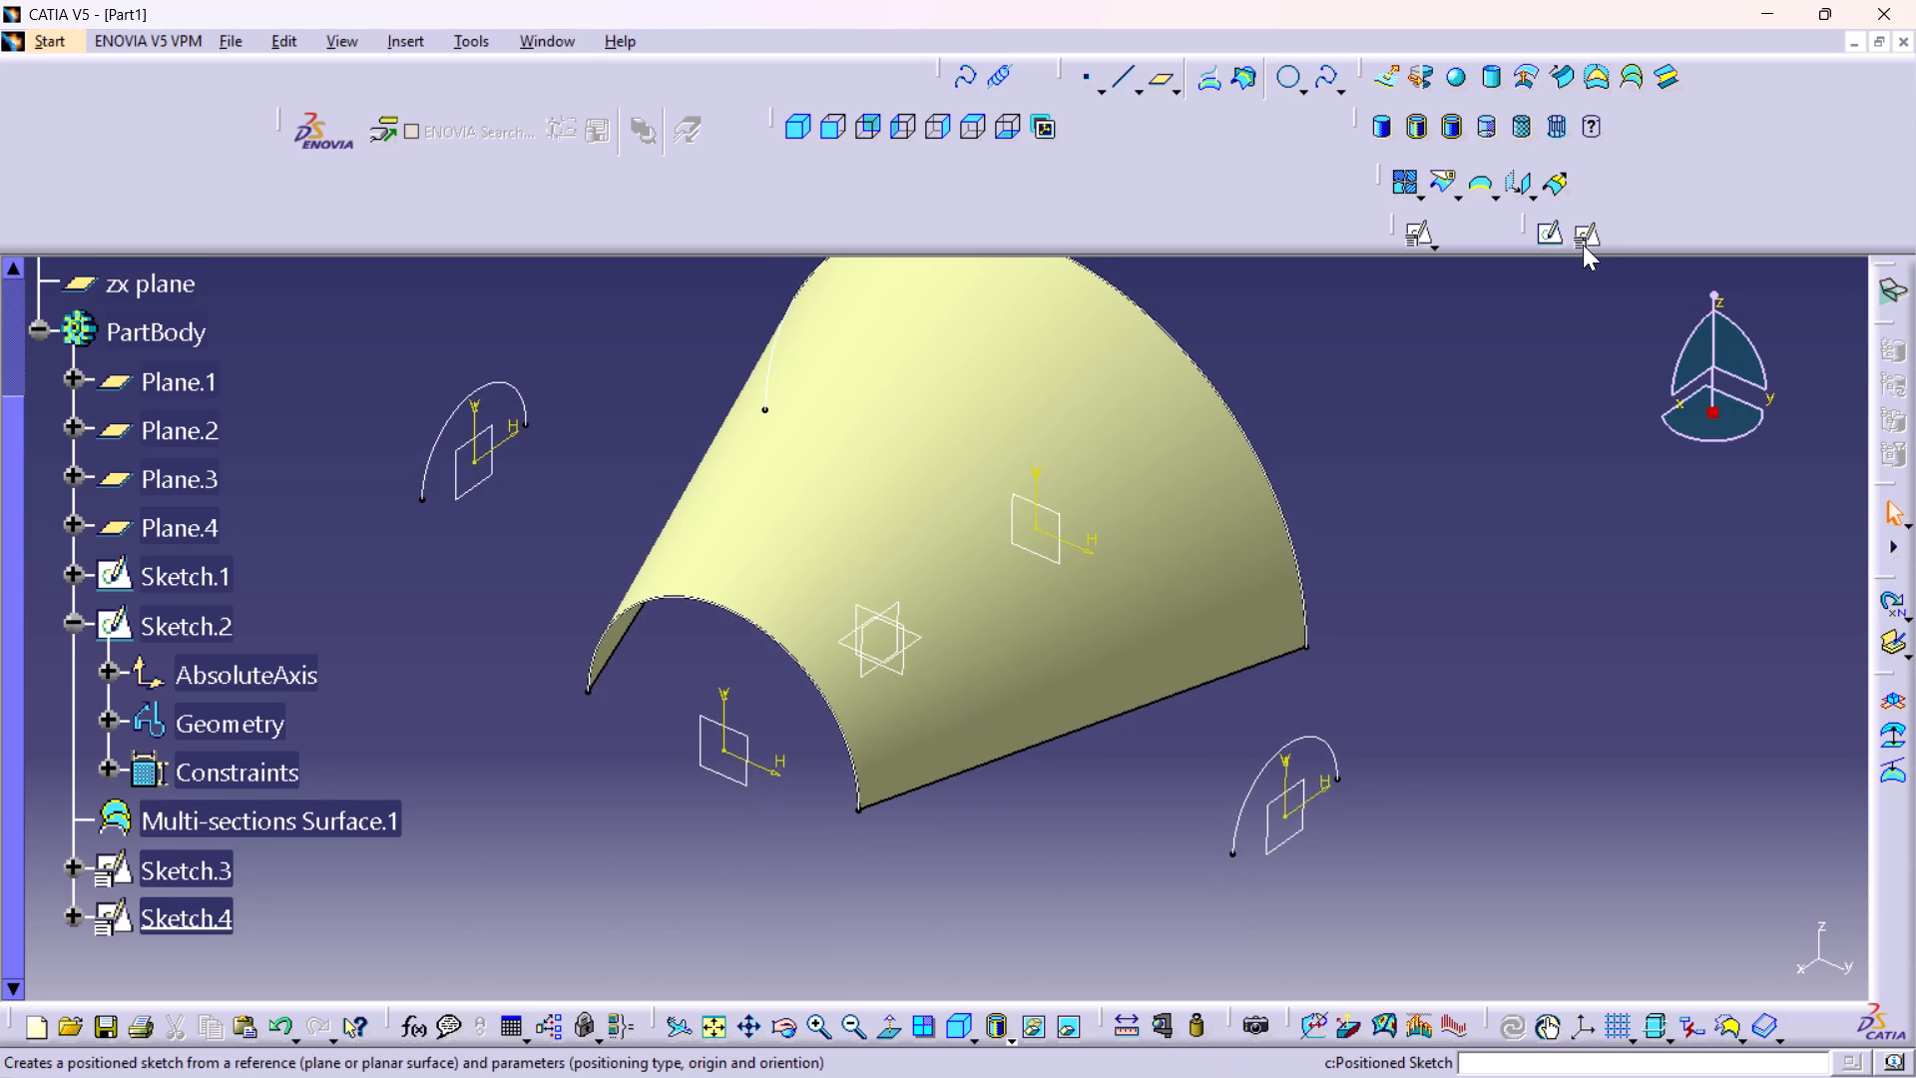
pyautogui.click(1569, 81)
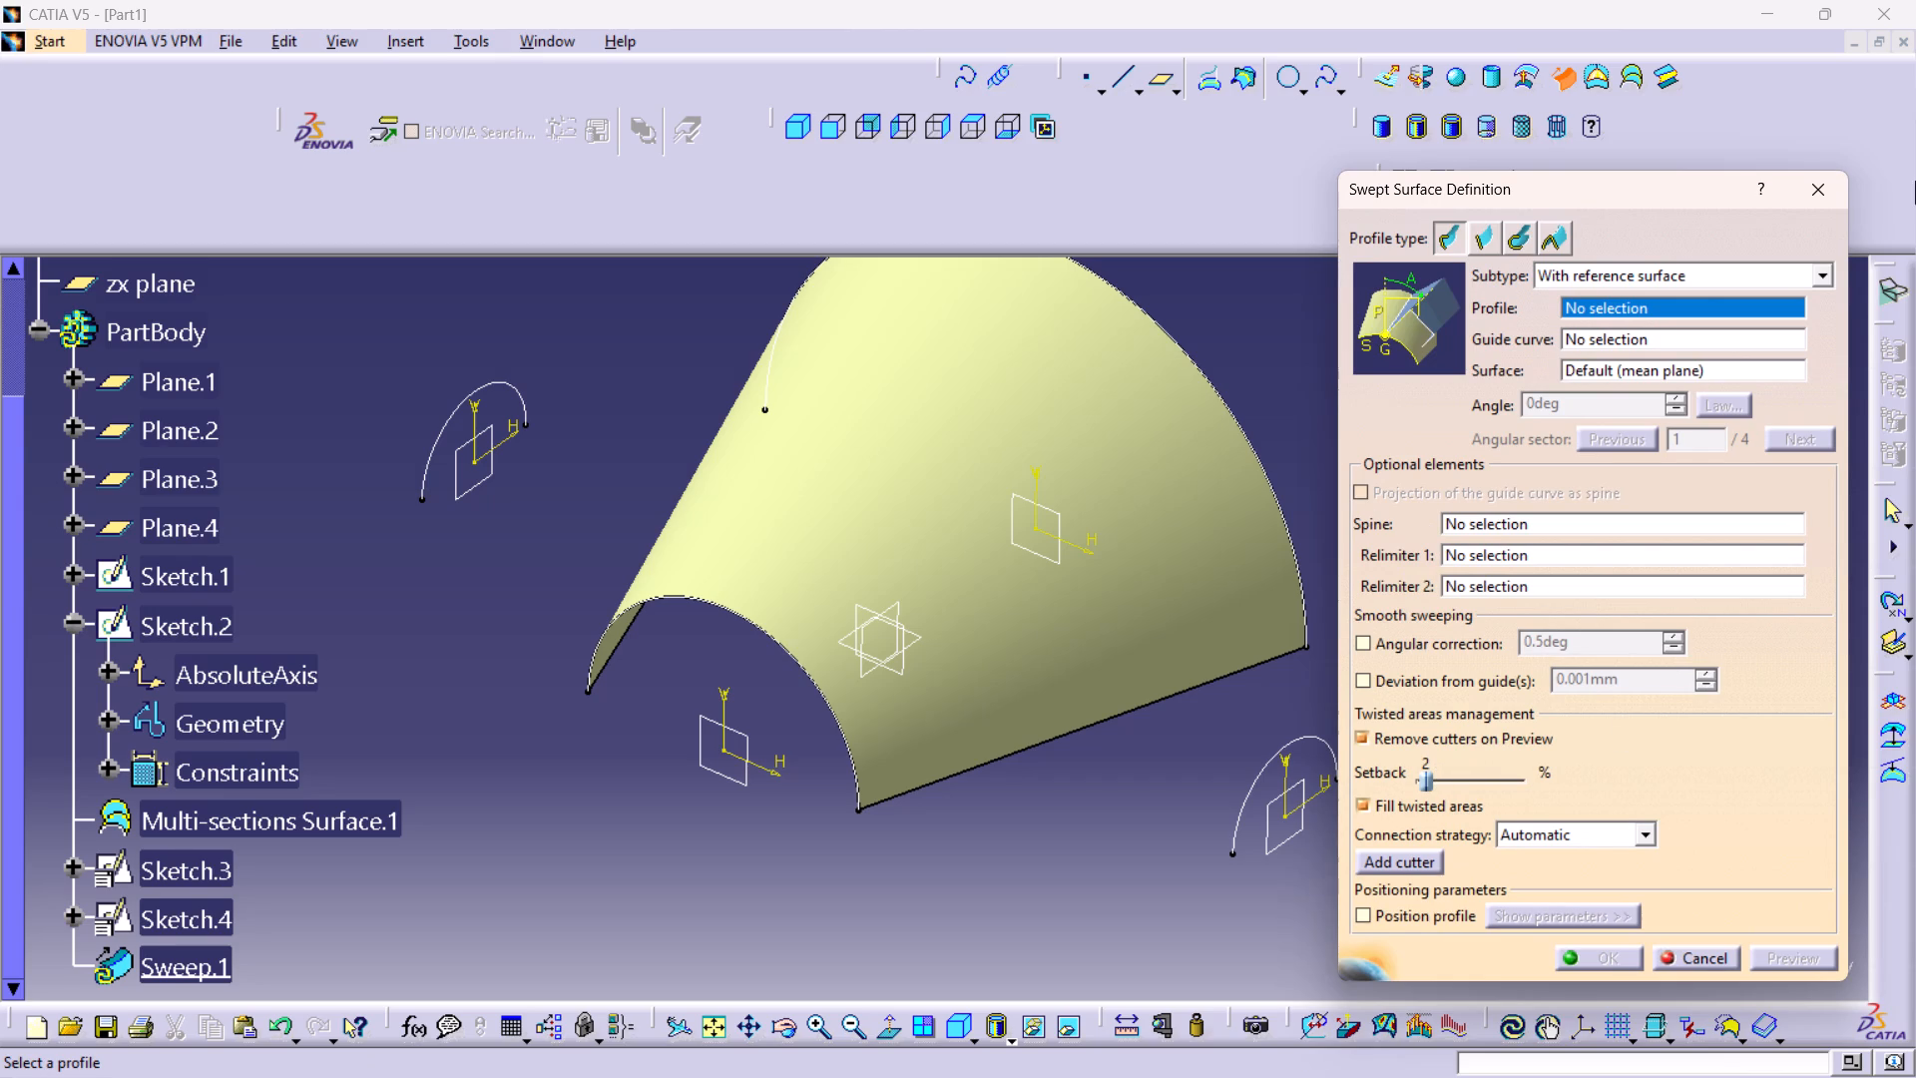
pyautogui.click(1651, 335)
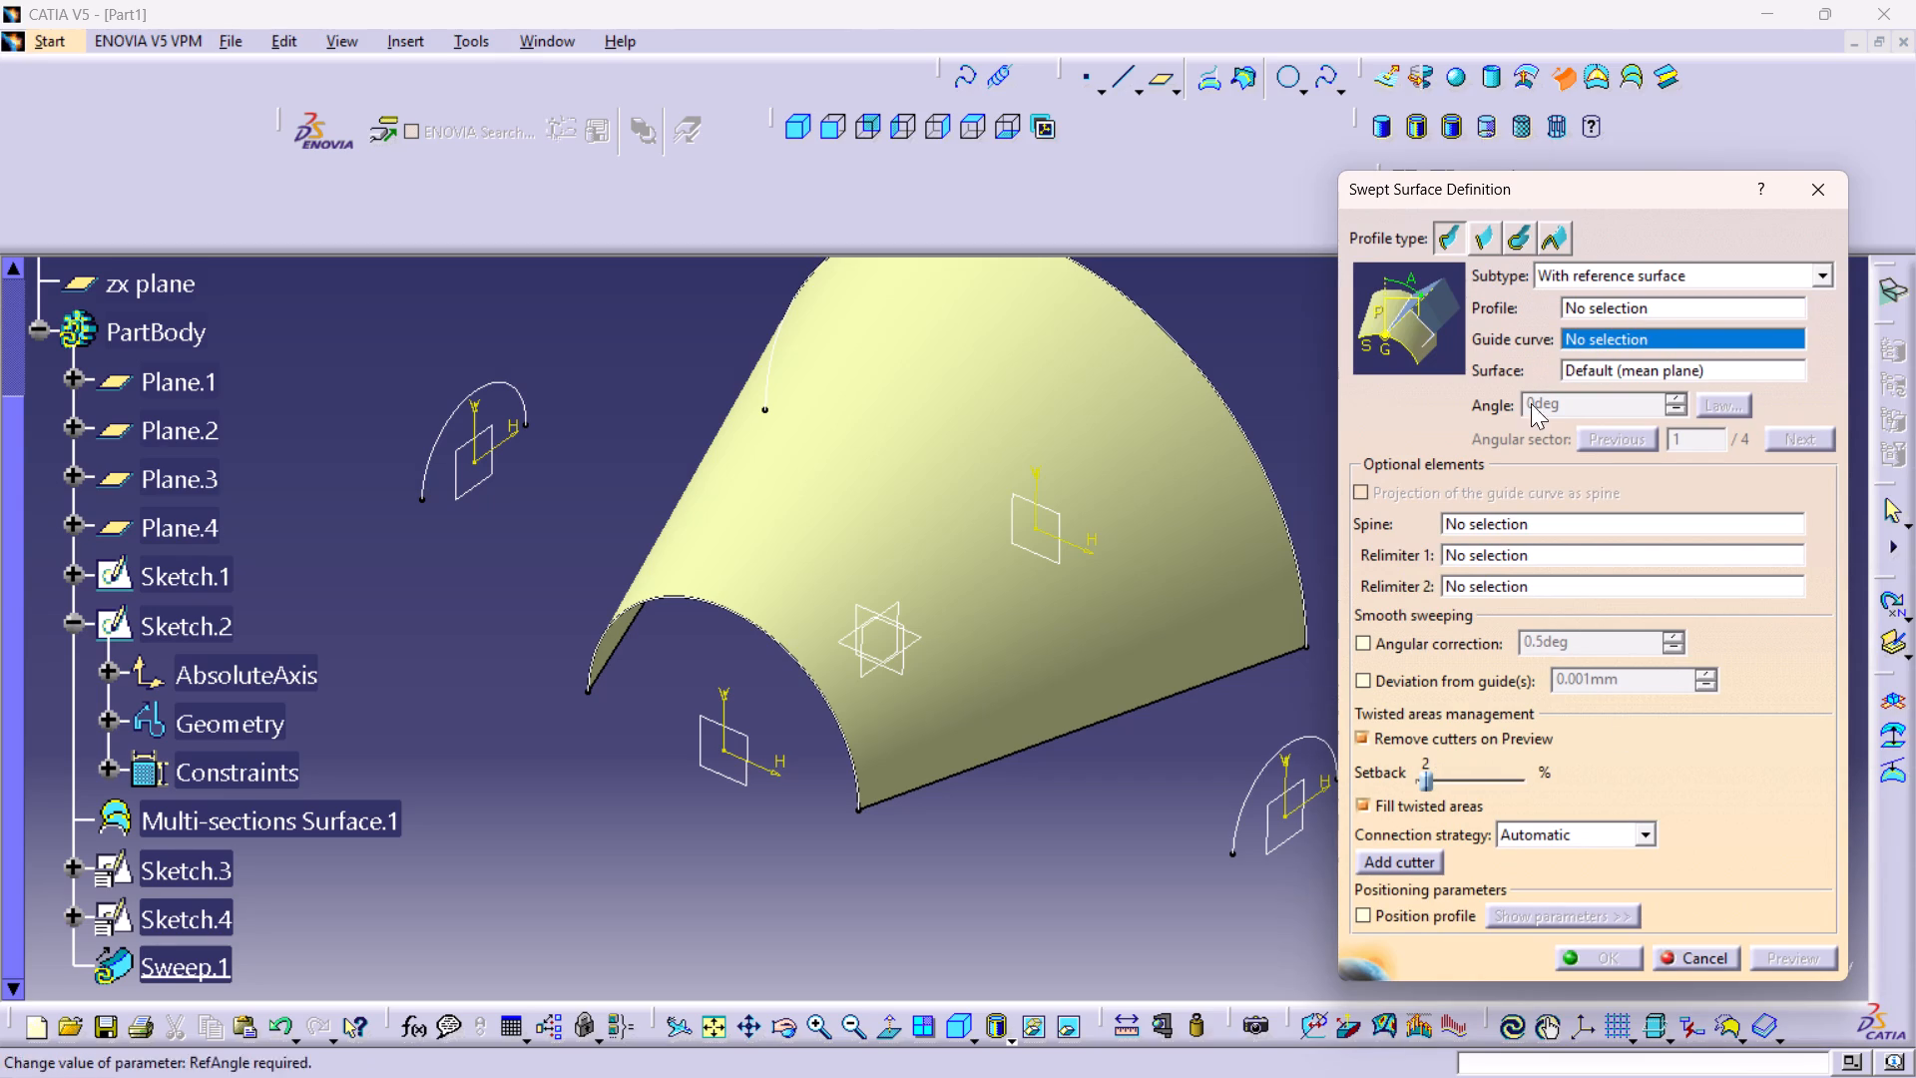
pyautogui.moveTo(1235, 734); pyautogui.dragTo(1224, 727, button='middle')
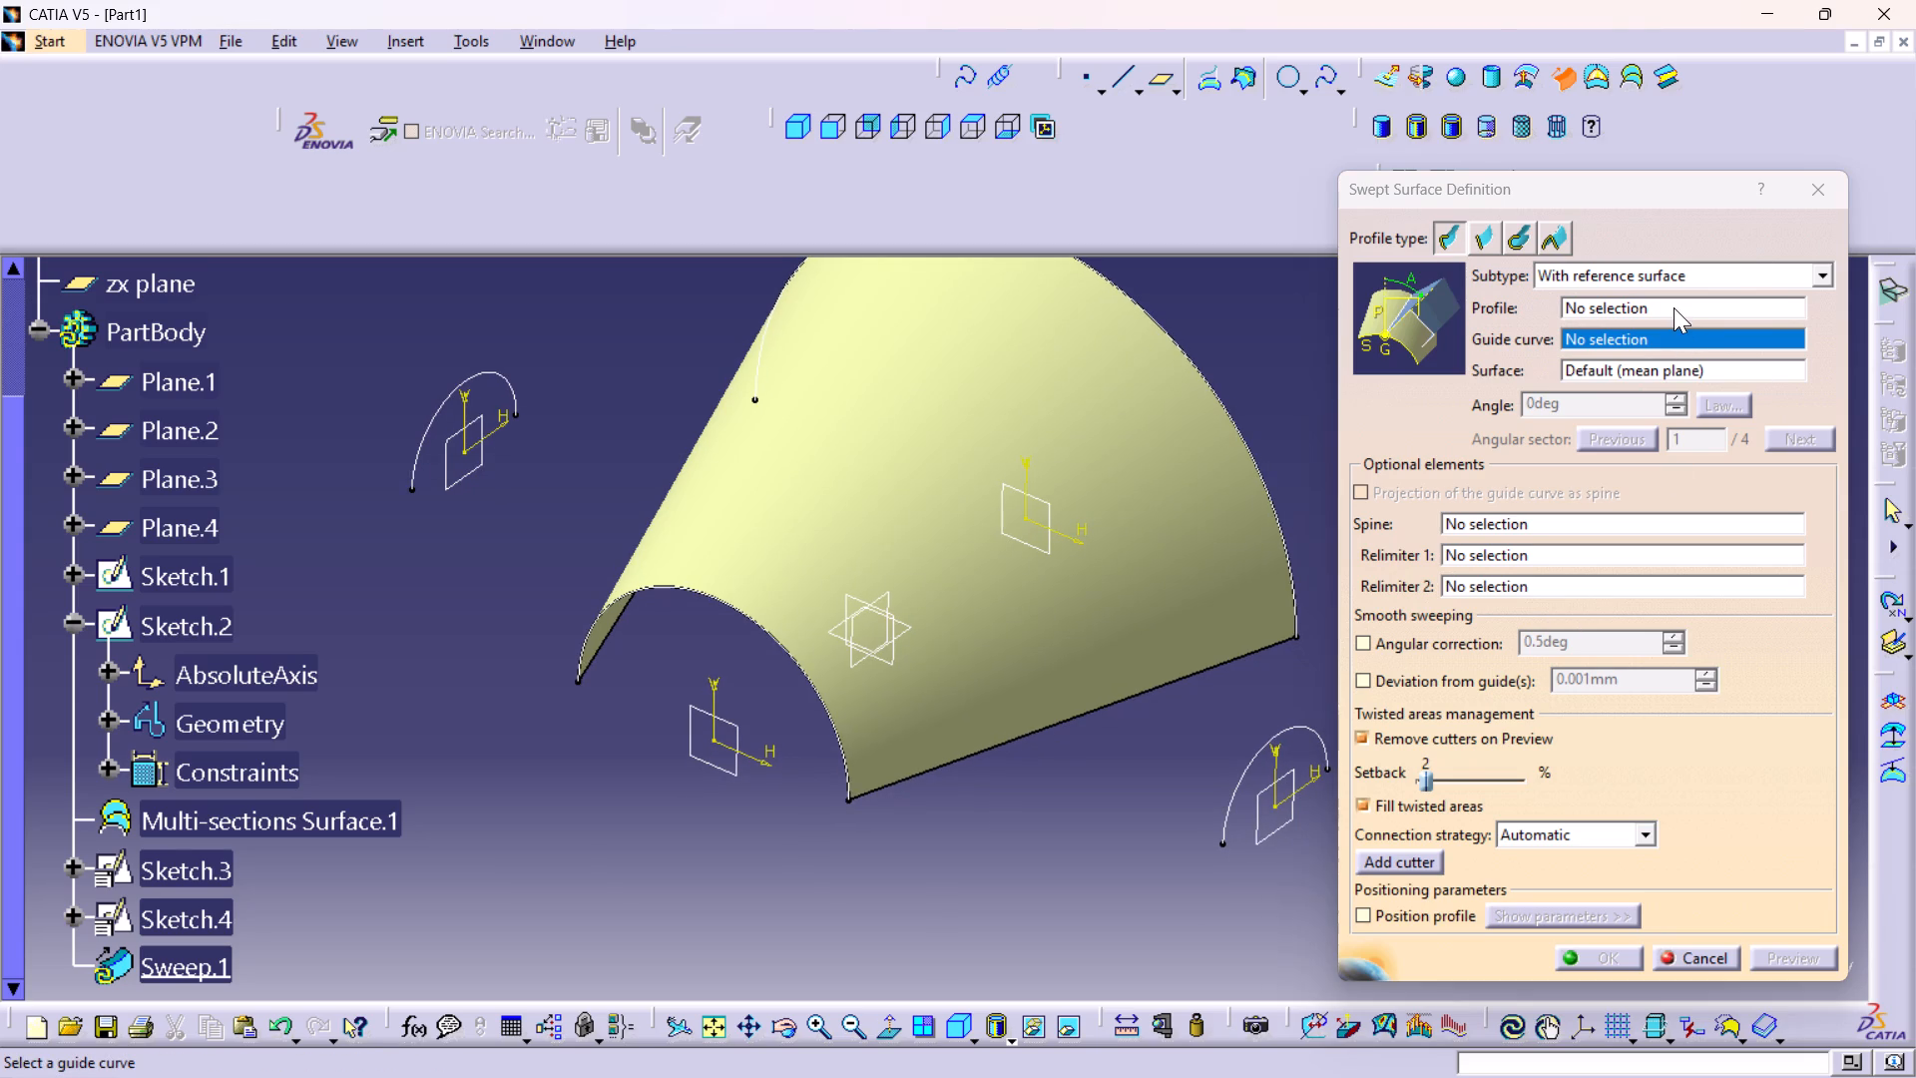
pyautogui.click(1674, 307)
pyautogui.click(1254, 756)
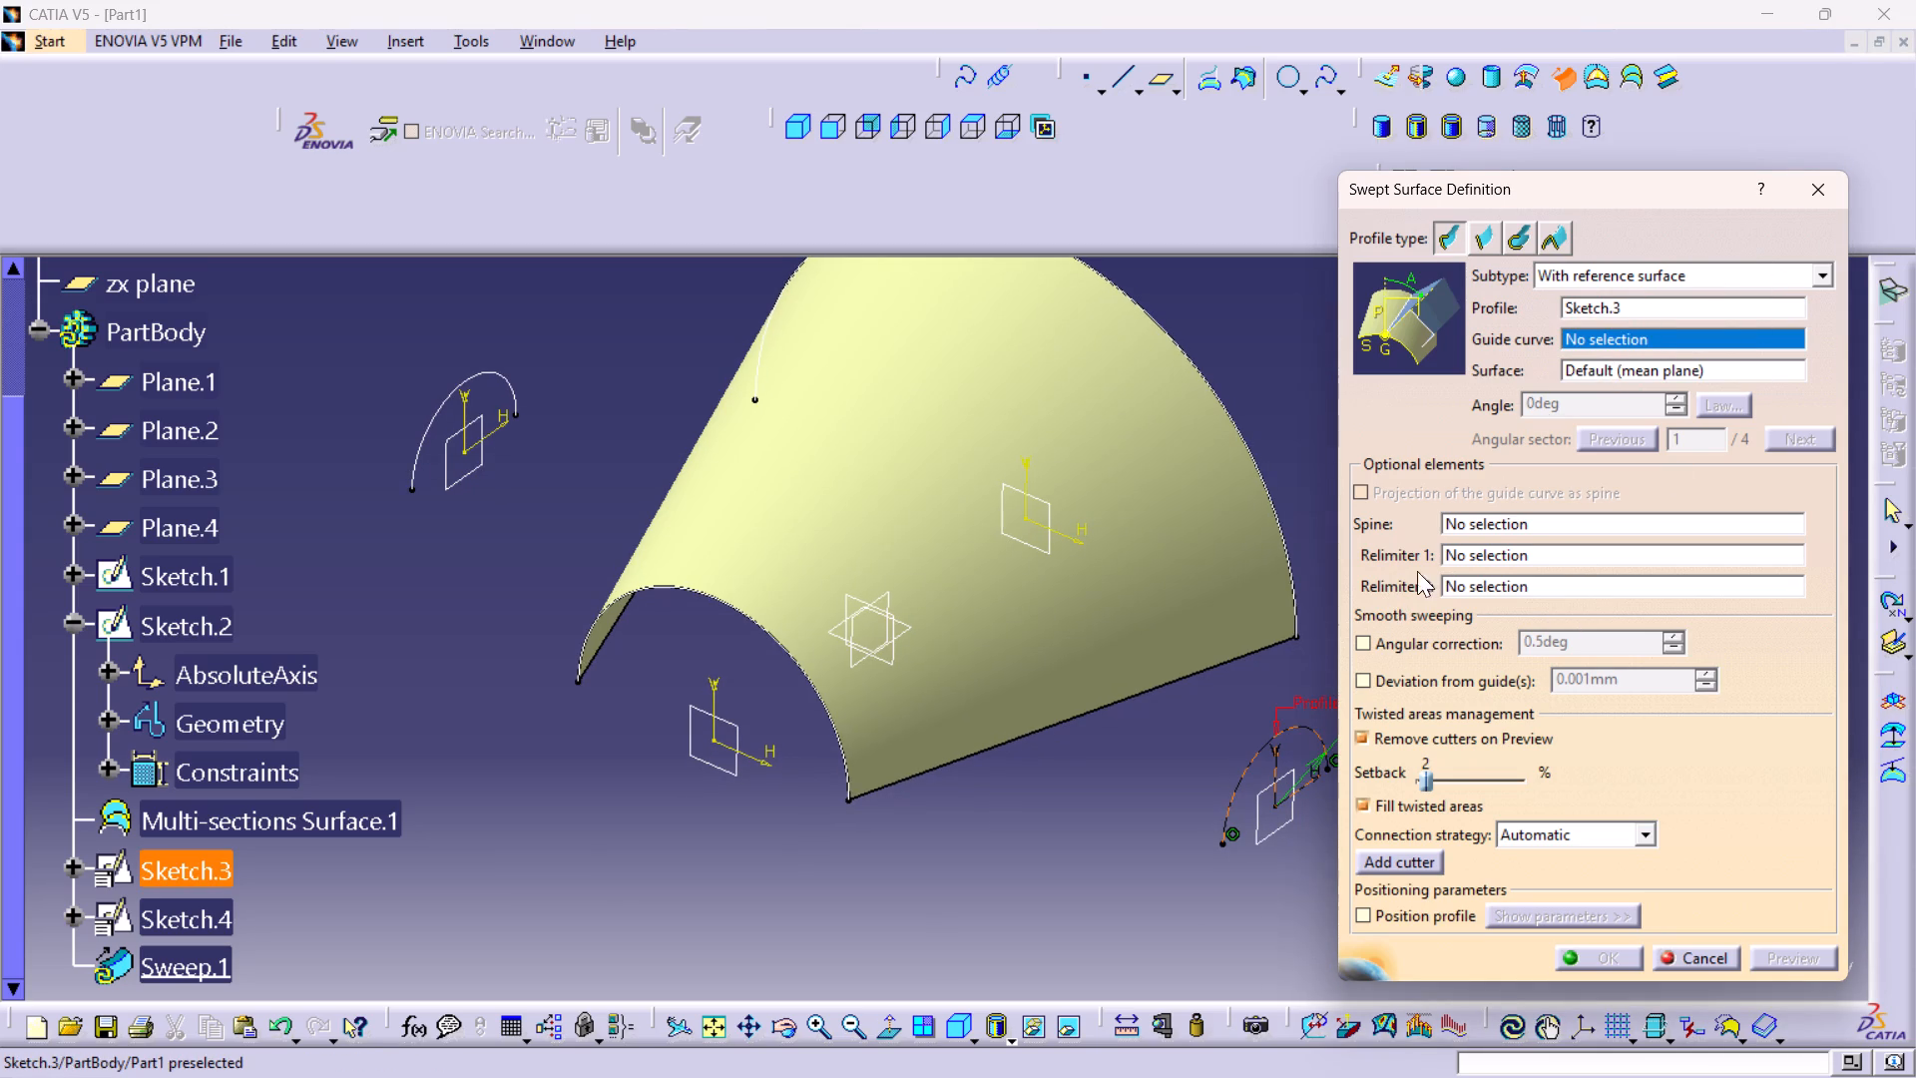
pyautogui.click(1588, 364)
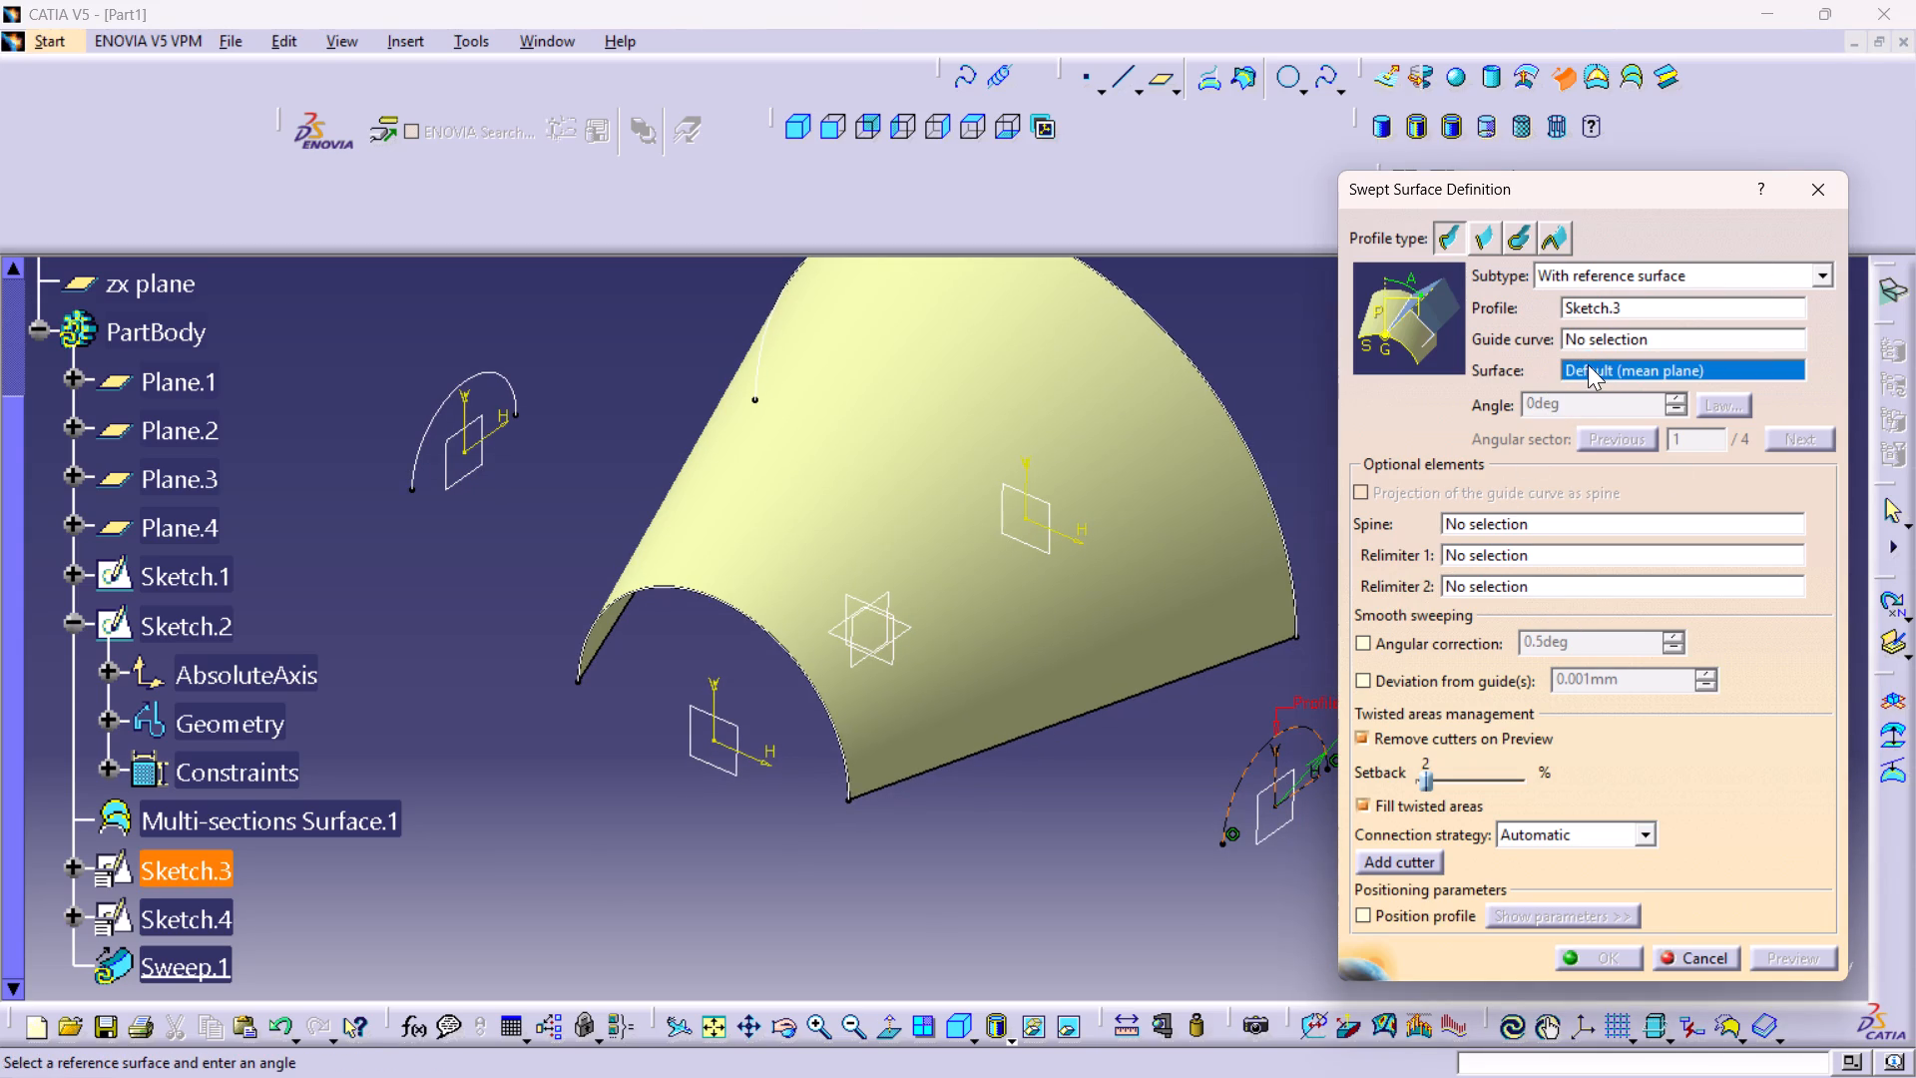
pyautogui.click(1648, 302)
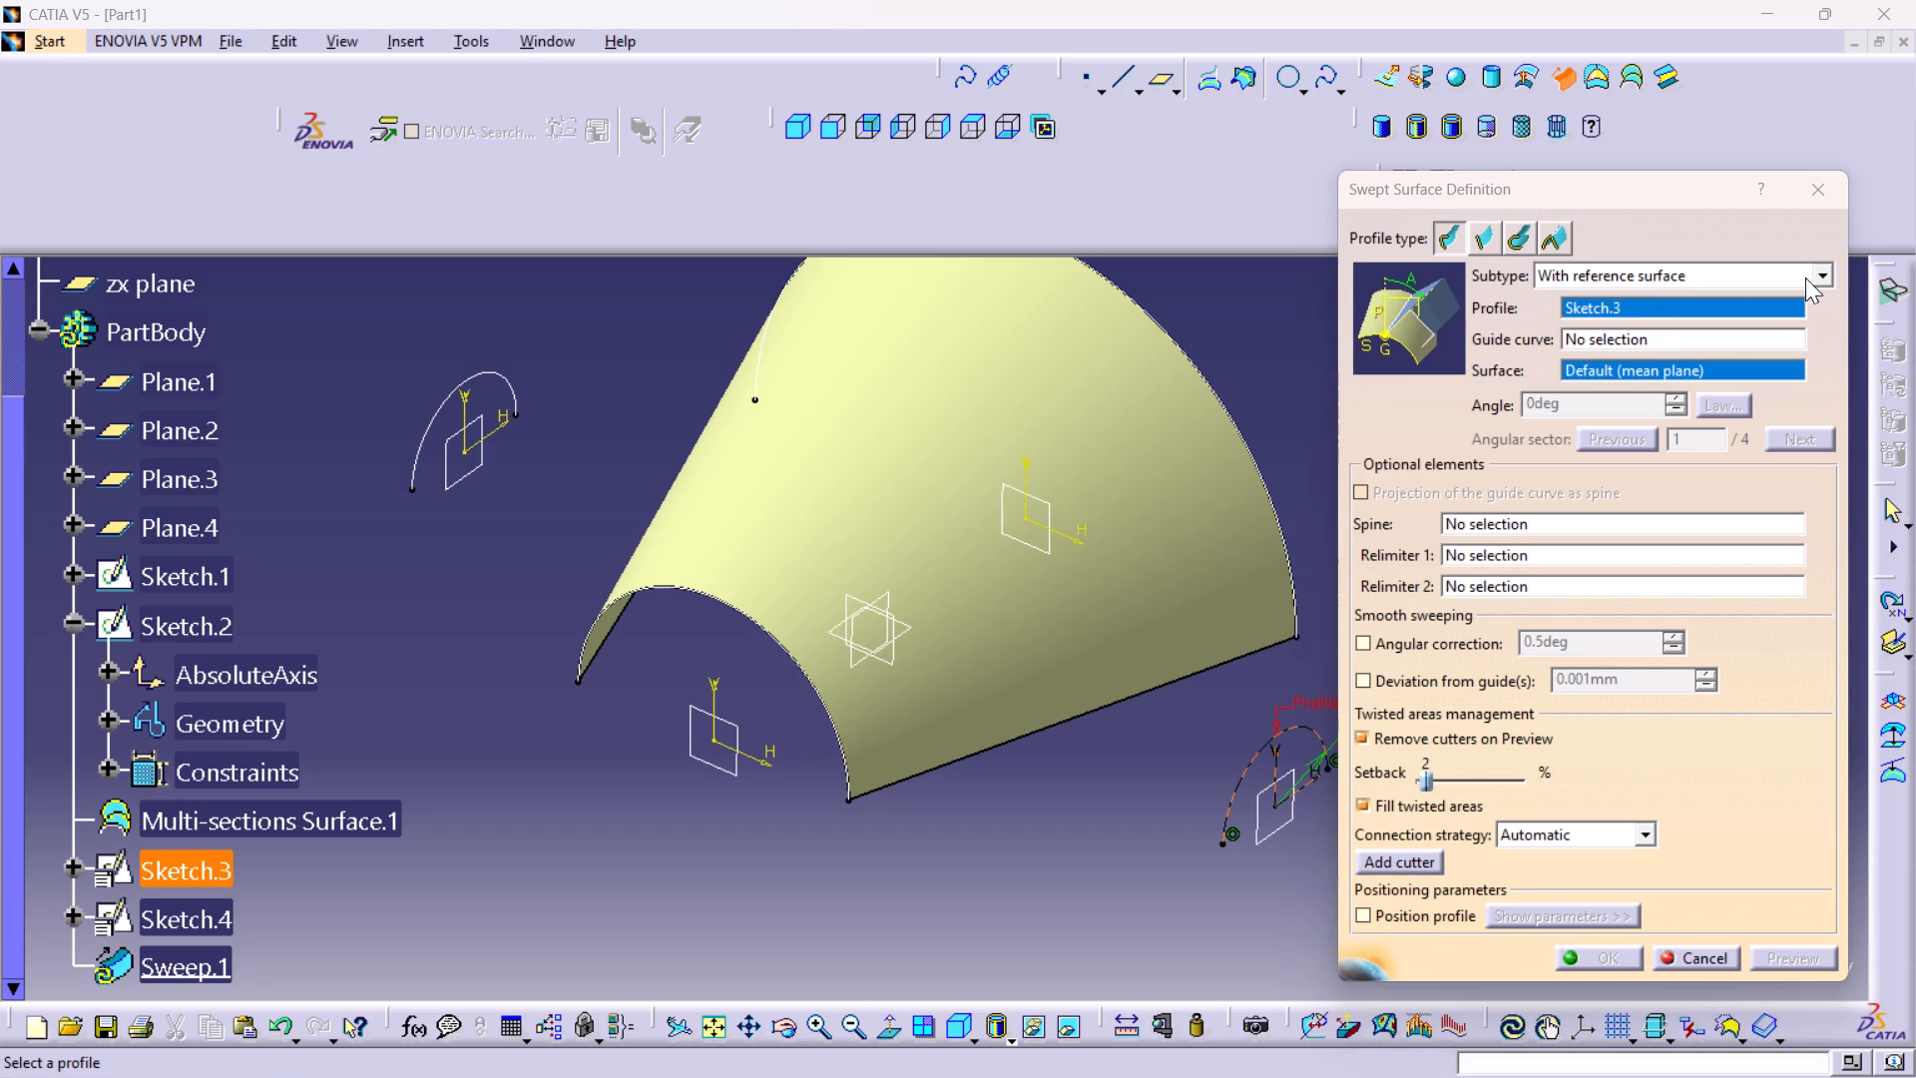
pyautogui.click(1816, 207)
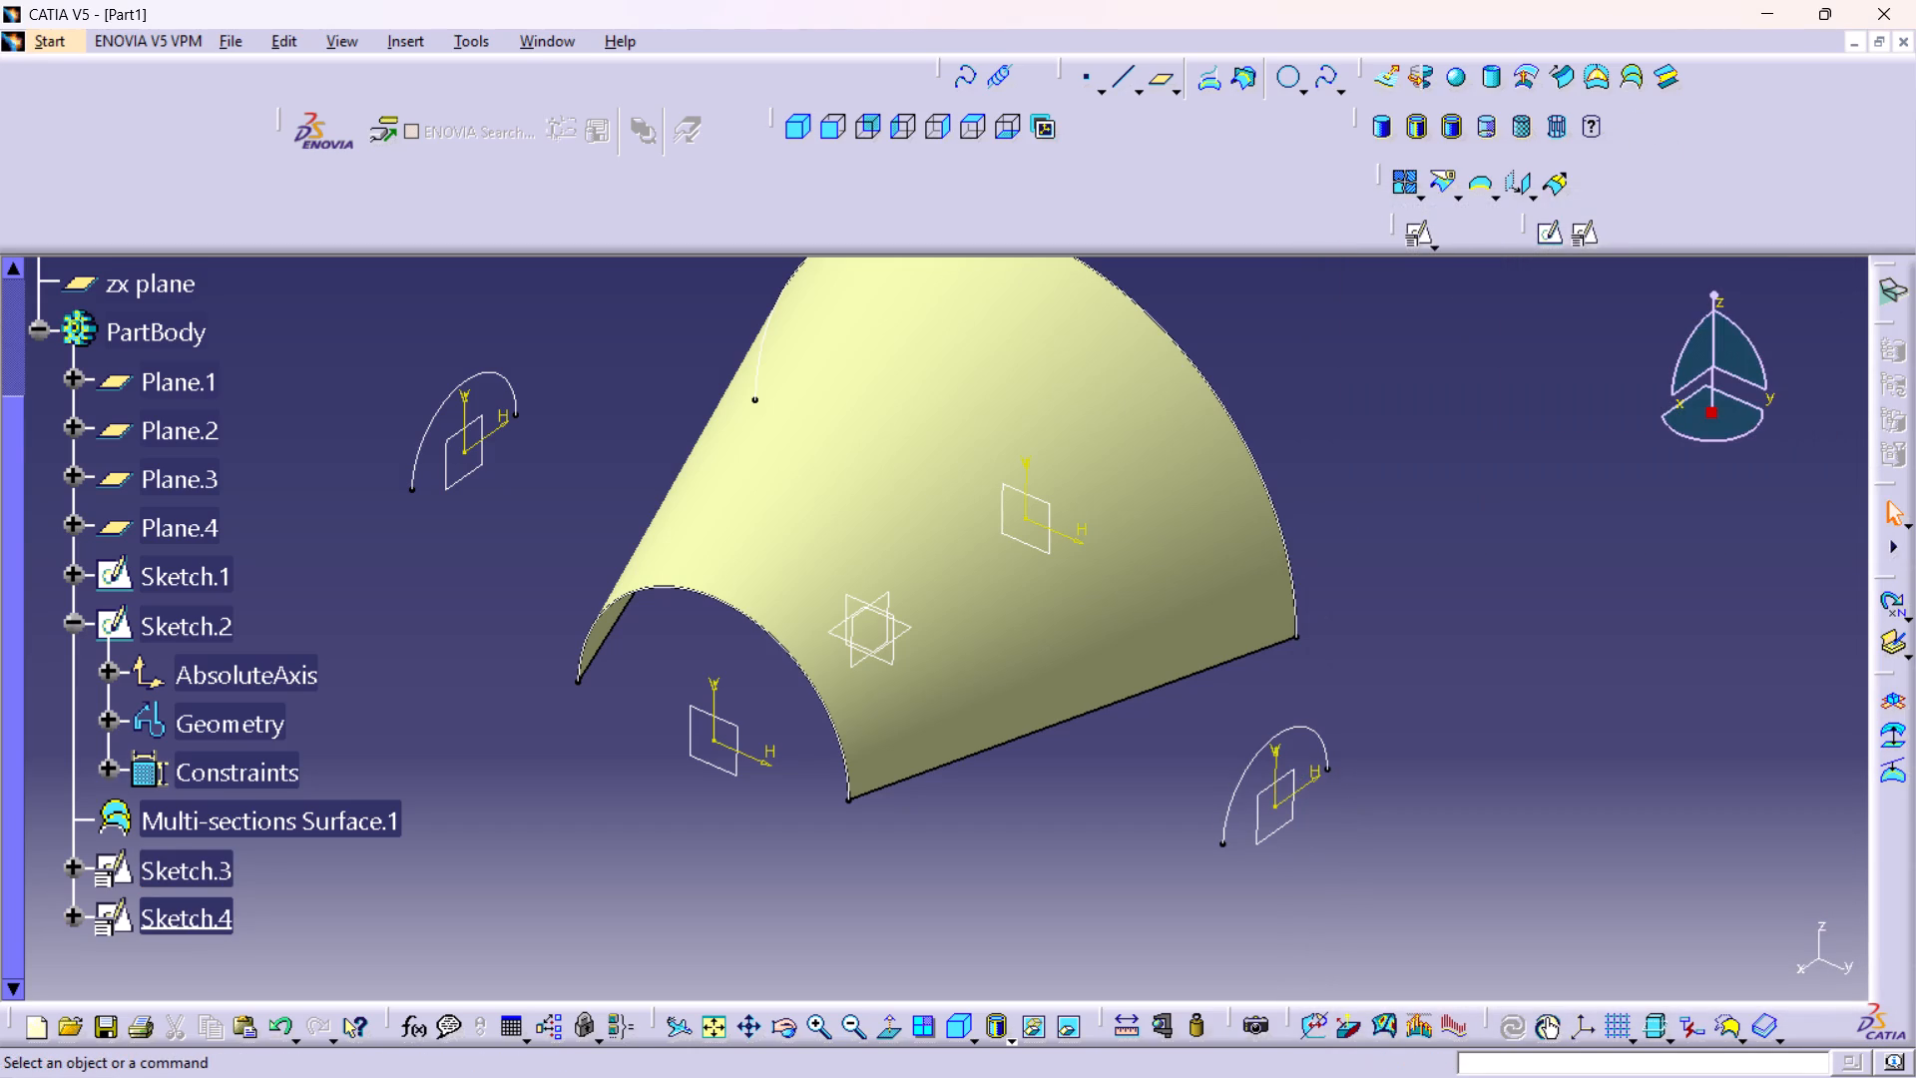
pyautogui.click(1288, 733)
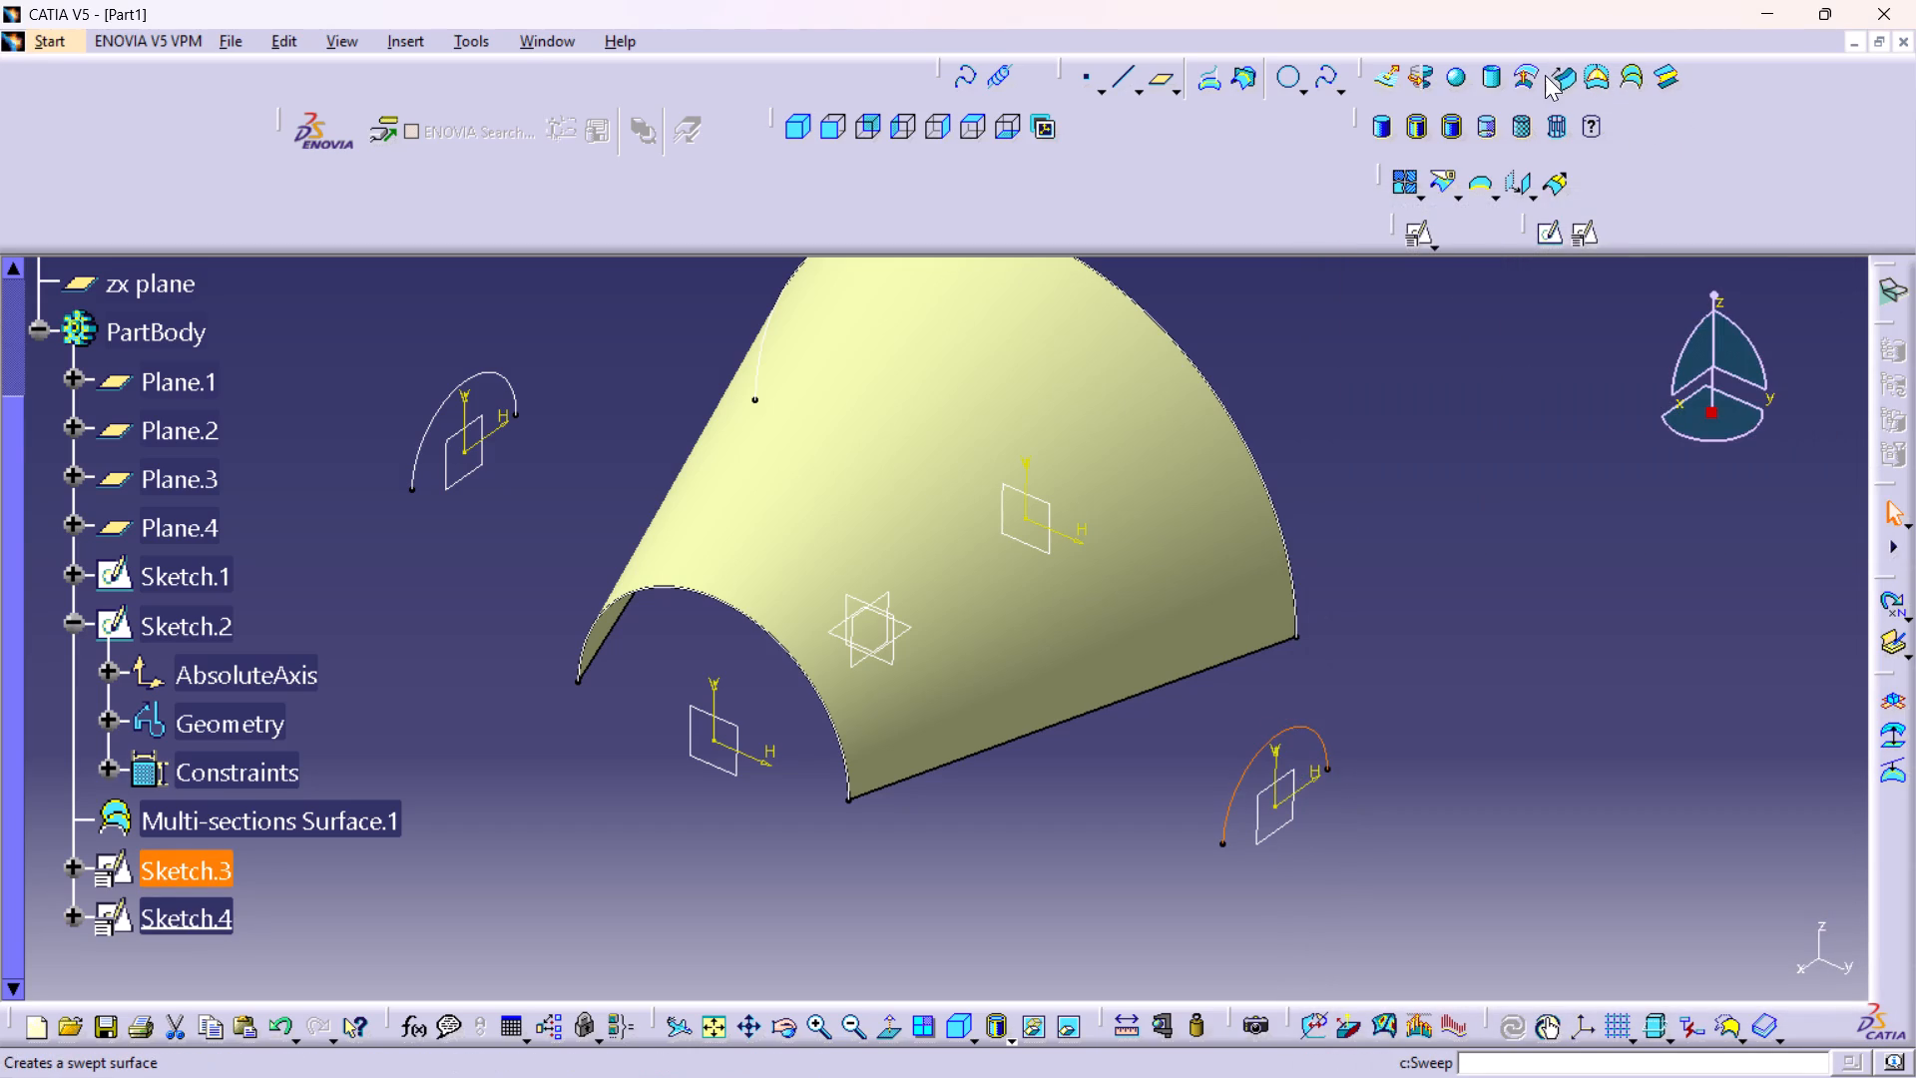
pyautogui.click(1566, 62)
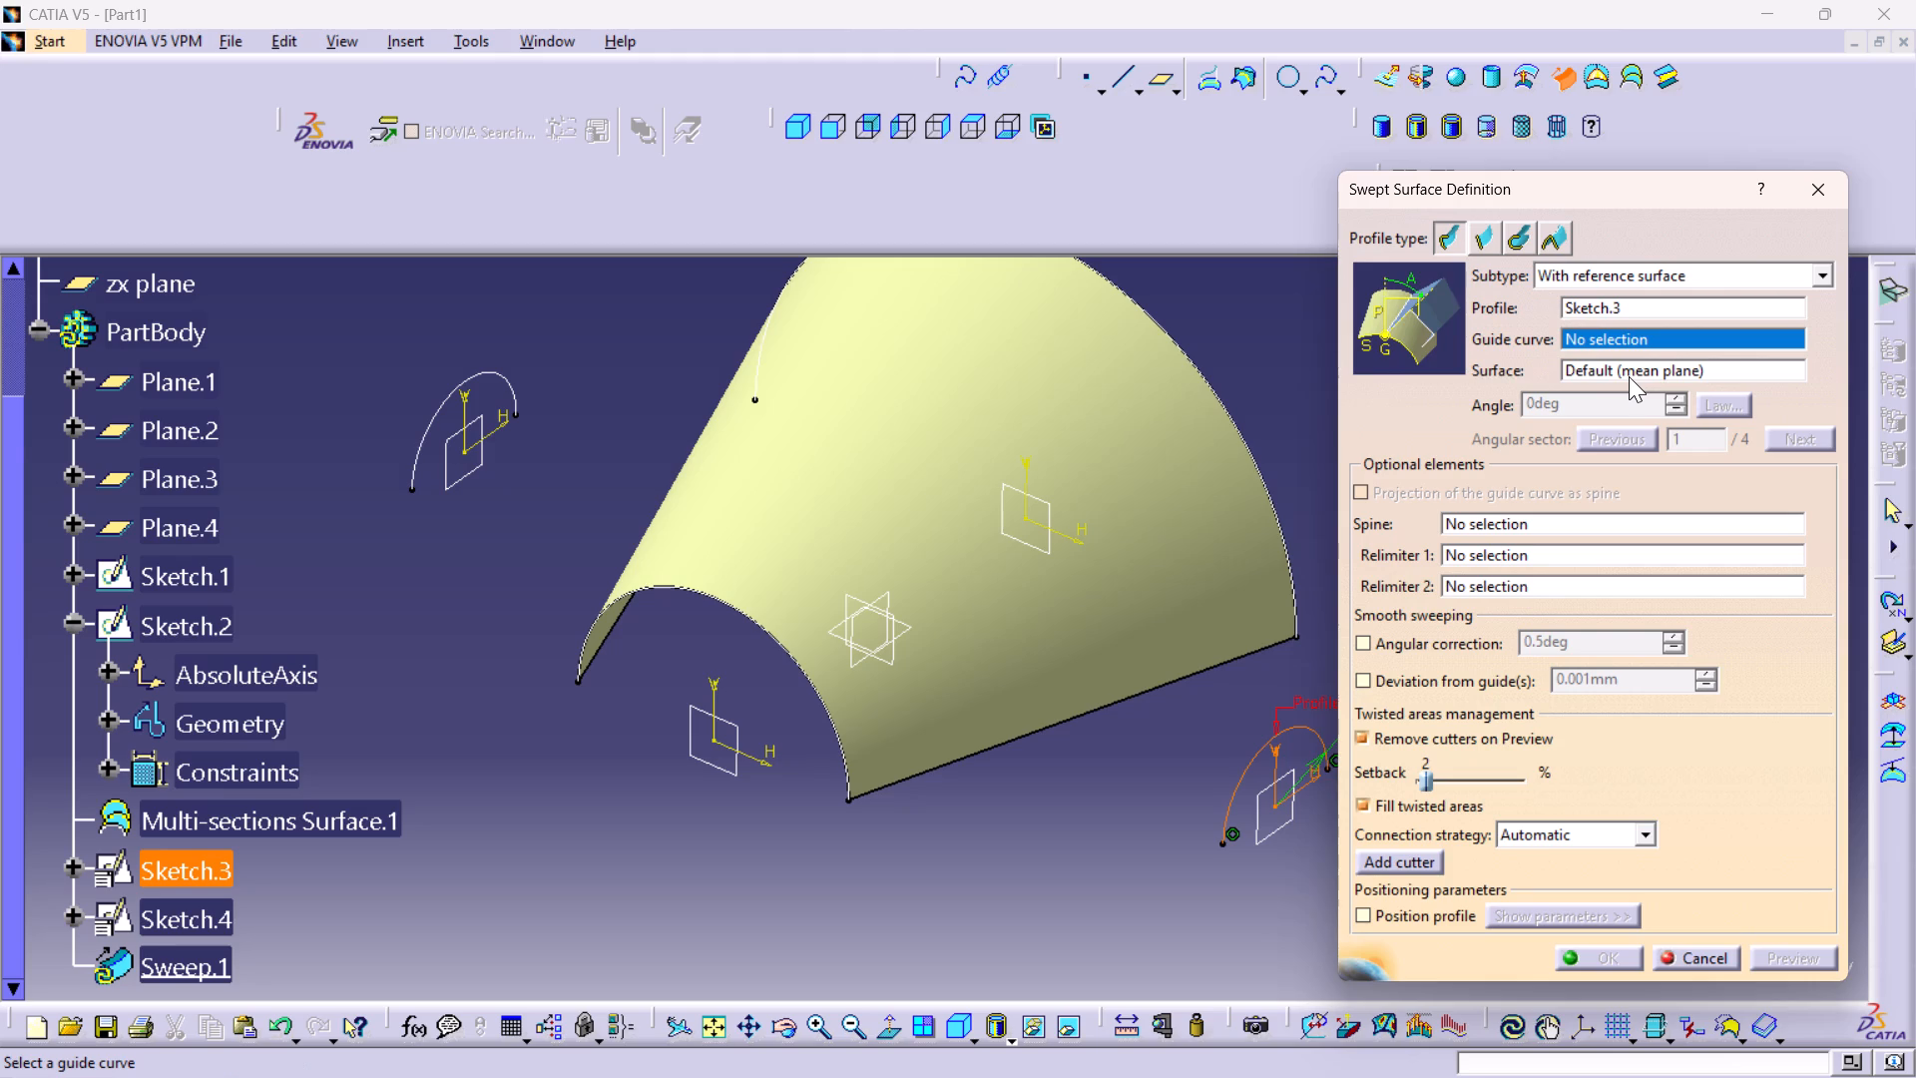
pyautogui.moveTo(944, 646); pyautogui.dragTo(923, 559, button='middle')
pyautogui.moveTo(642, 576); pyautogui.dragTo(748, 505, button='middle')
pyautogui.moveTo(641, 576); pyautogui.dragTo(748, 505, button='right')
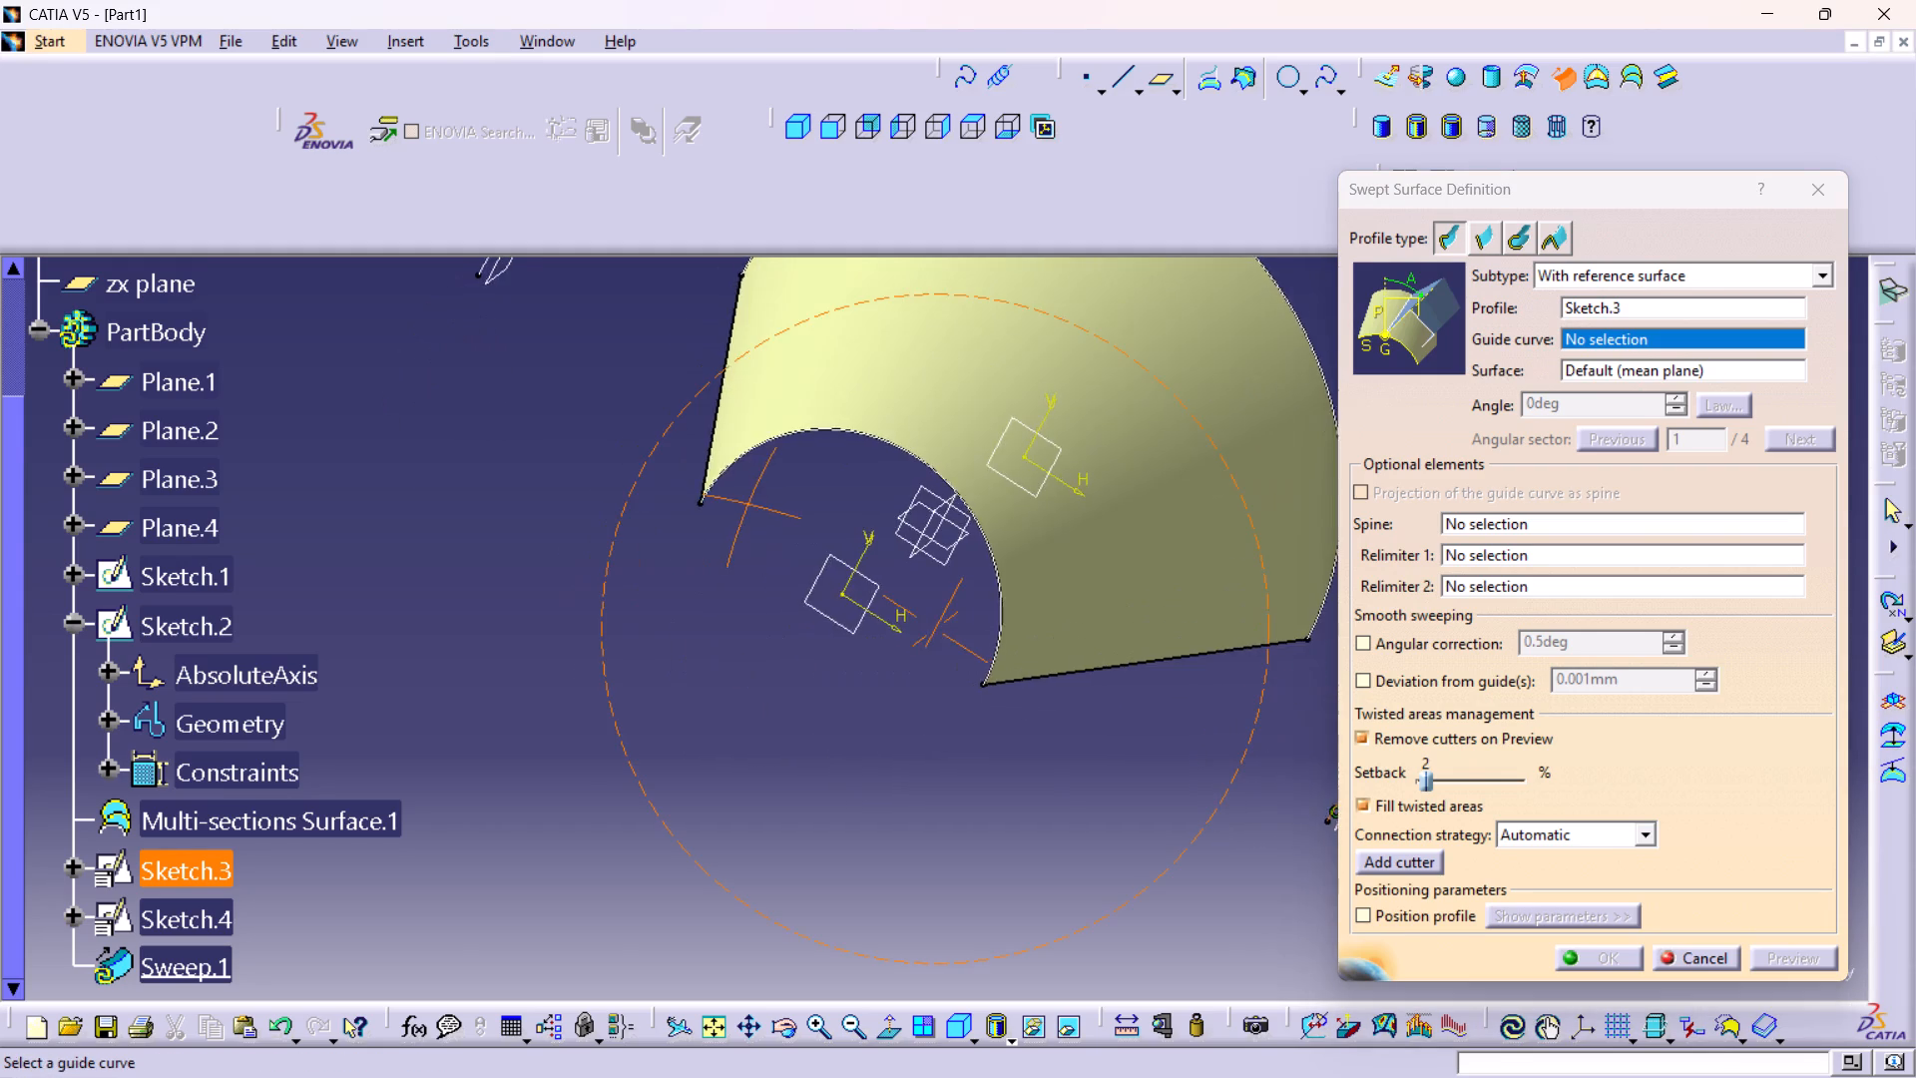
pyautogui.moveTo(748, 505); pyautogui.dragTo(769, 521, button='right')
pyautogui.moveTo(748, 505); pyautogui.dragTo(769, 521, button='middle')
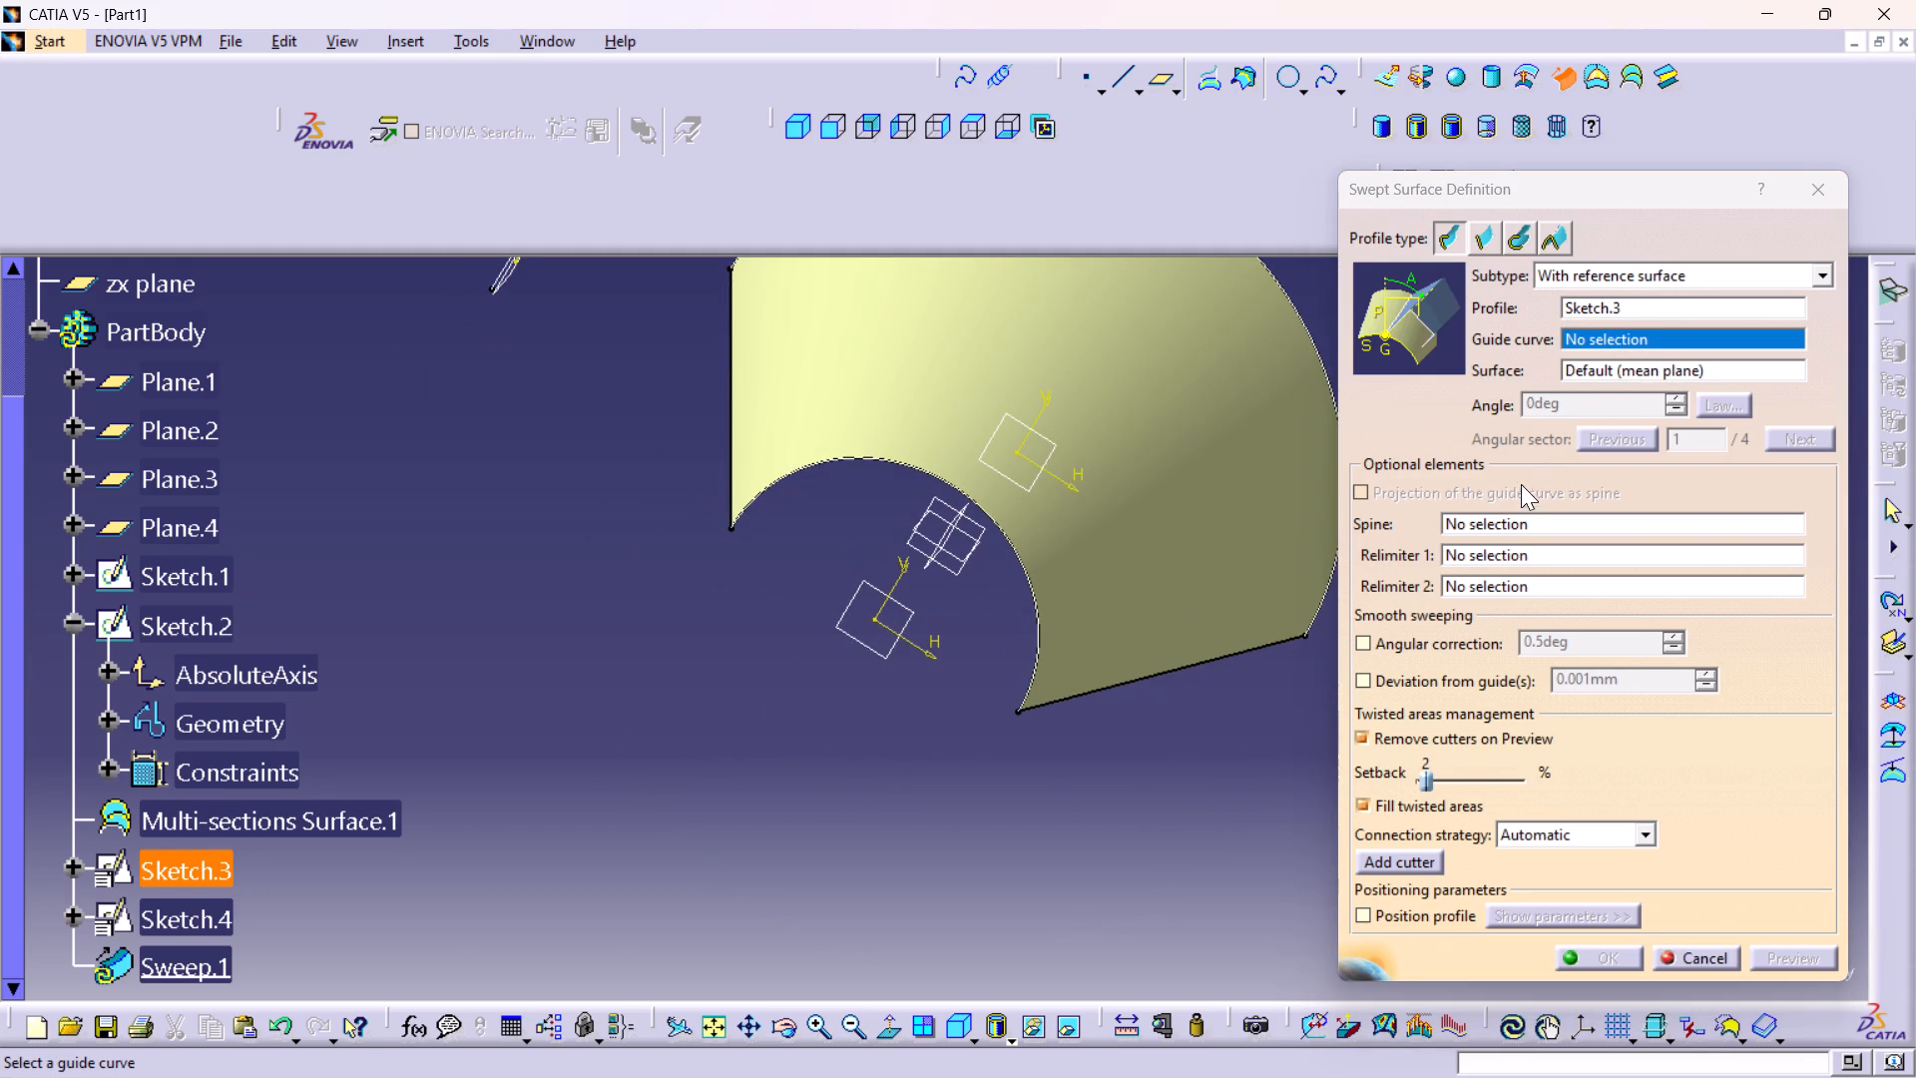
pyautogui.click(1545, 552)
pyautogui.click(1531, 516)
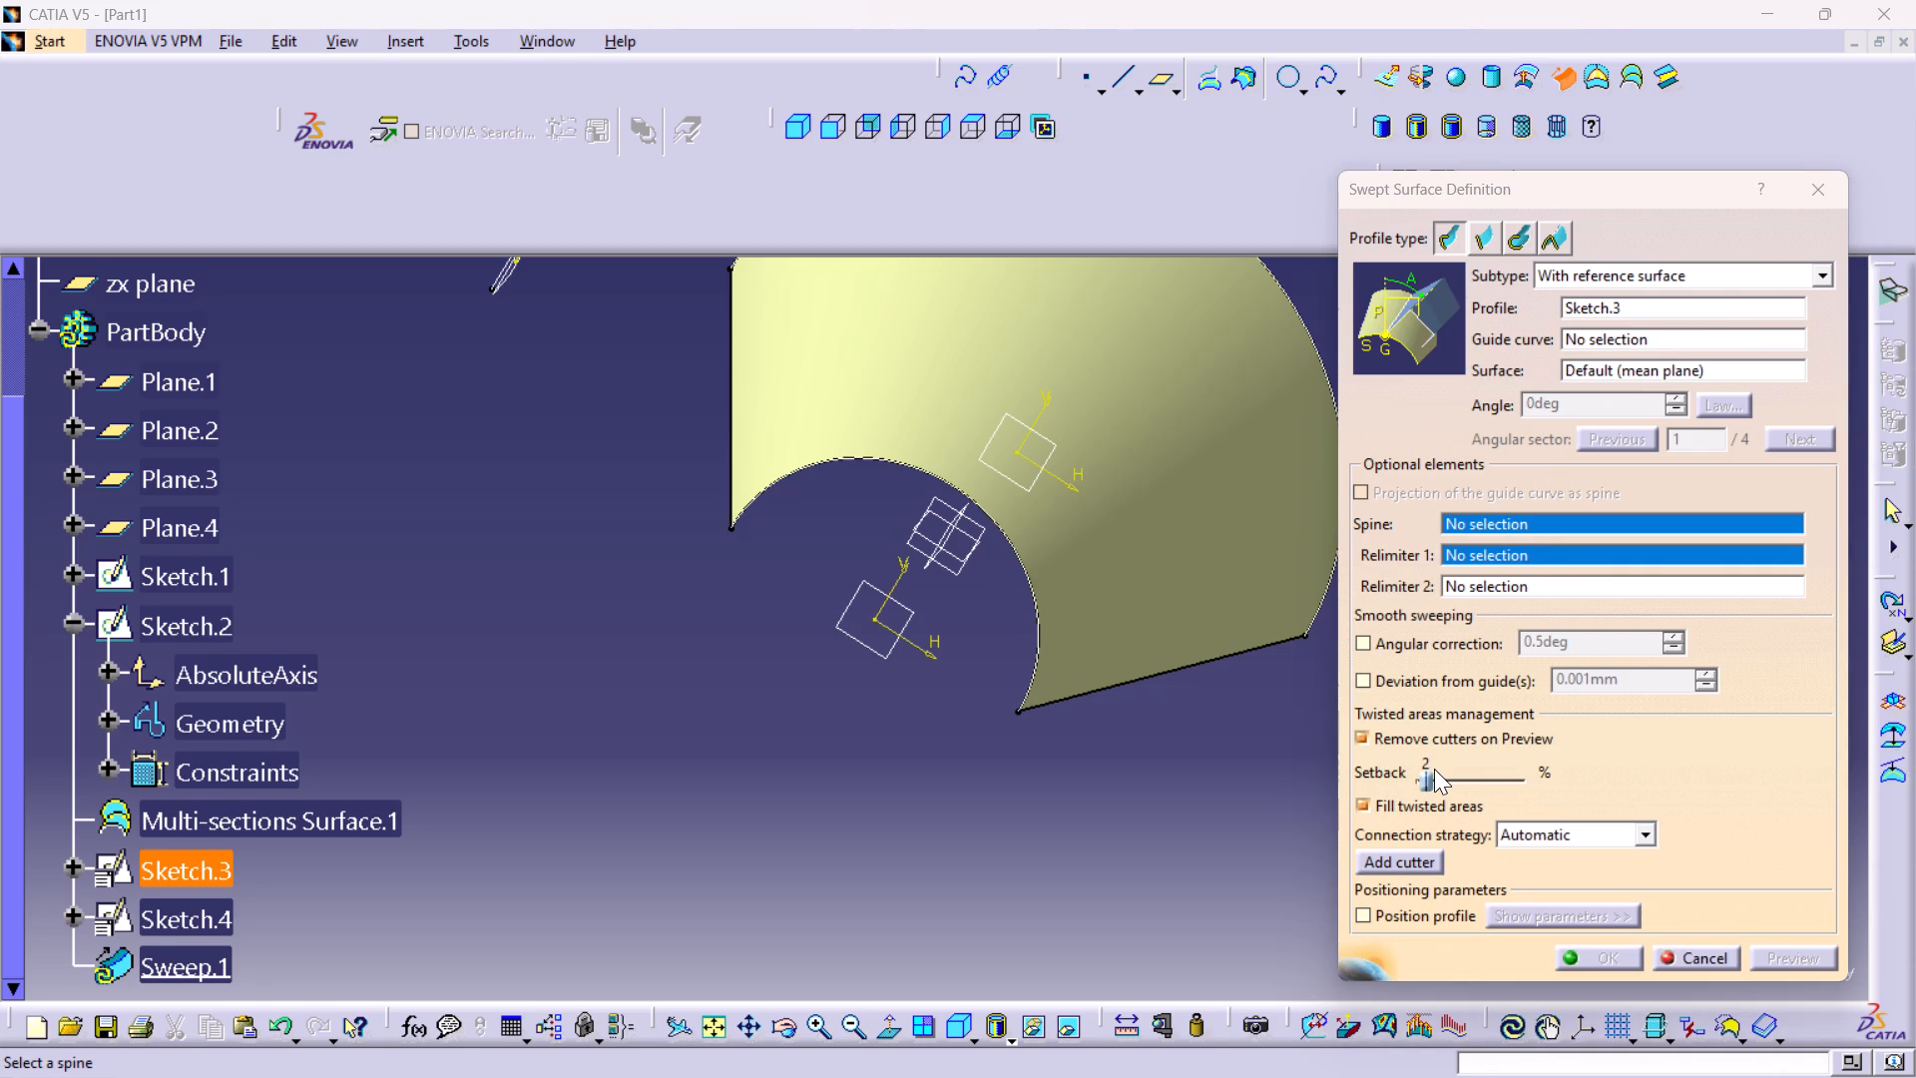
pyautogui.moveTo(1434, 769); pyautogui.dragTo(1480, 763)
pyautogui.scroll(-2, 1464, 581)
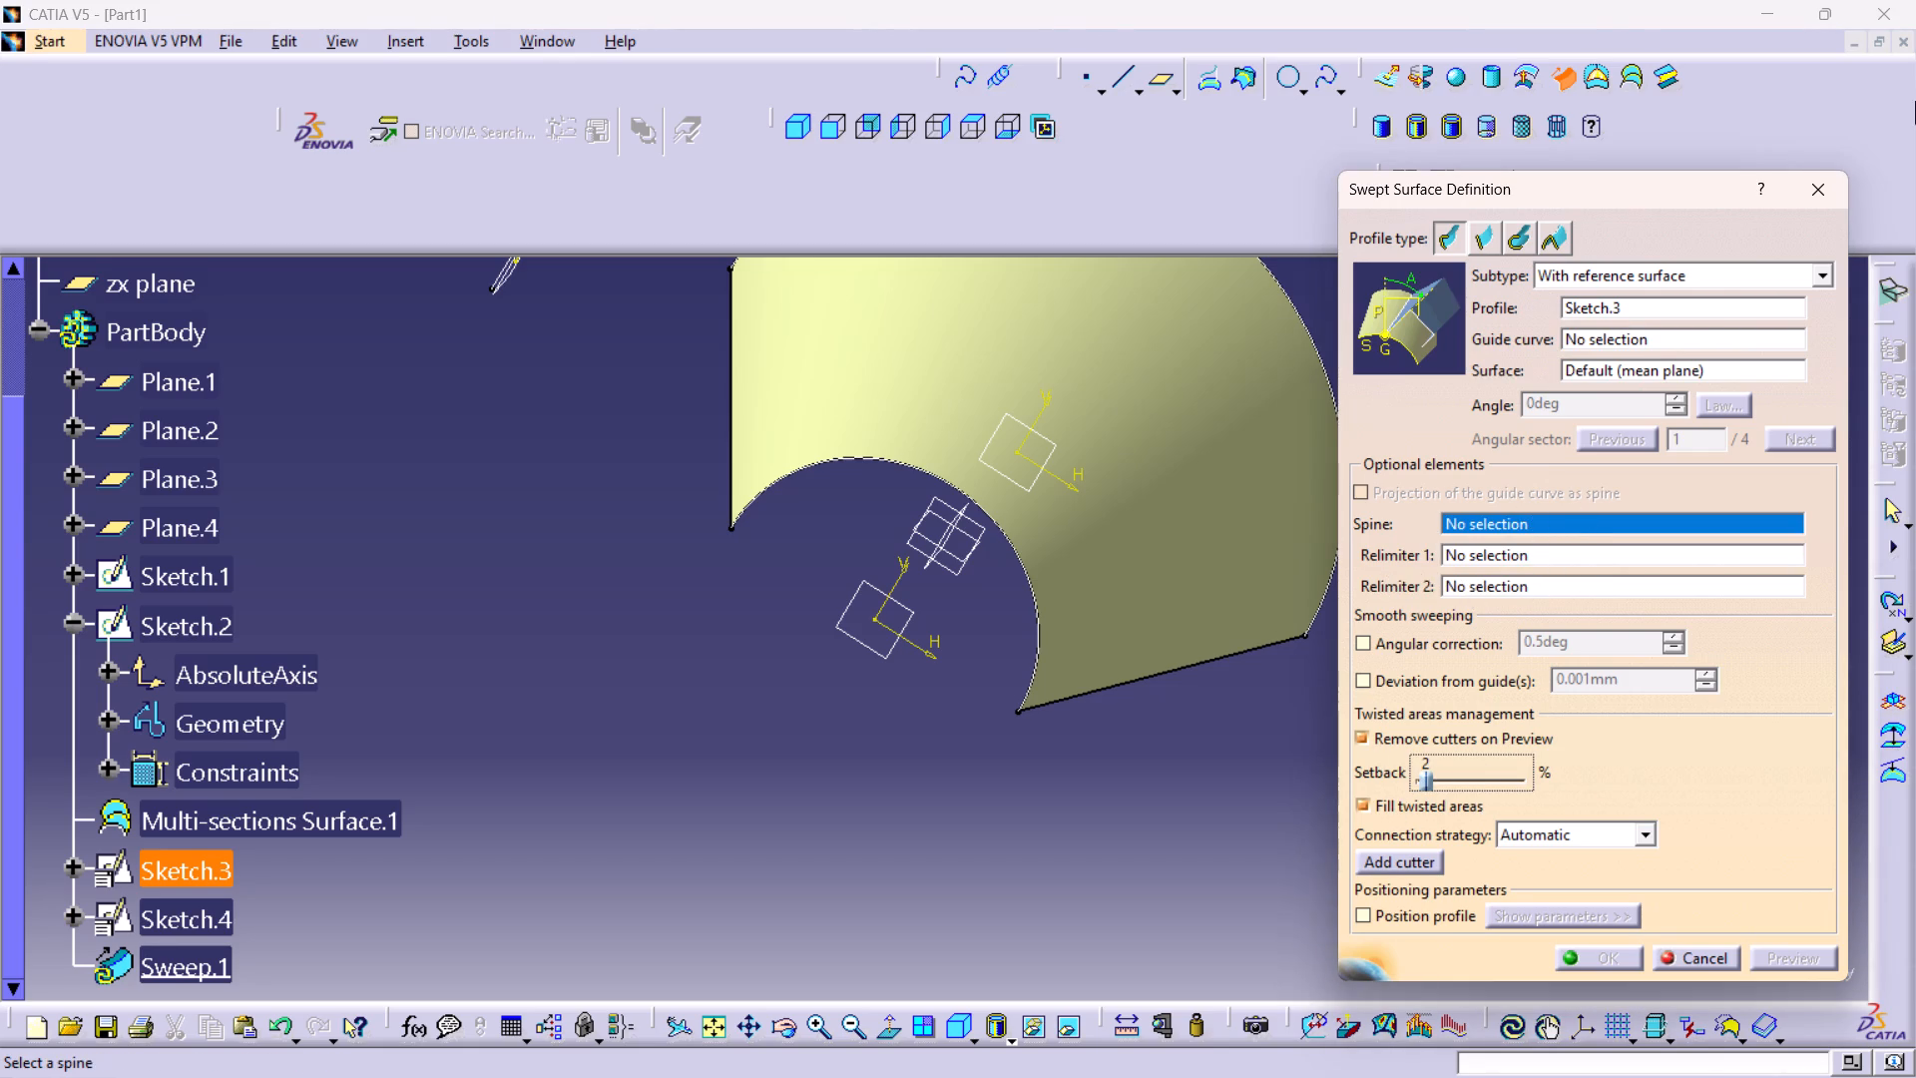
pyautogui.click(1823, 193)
# Examine the multi-sections surface and the position of the two 25 mm side arcs from several angles.
pyautogui.moveTo(1638, 339); pyautogui.dragTo(1486, 478, button='middle')
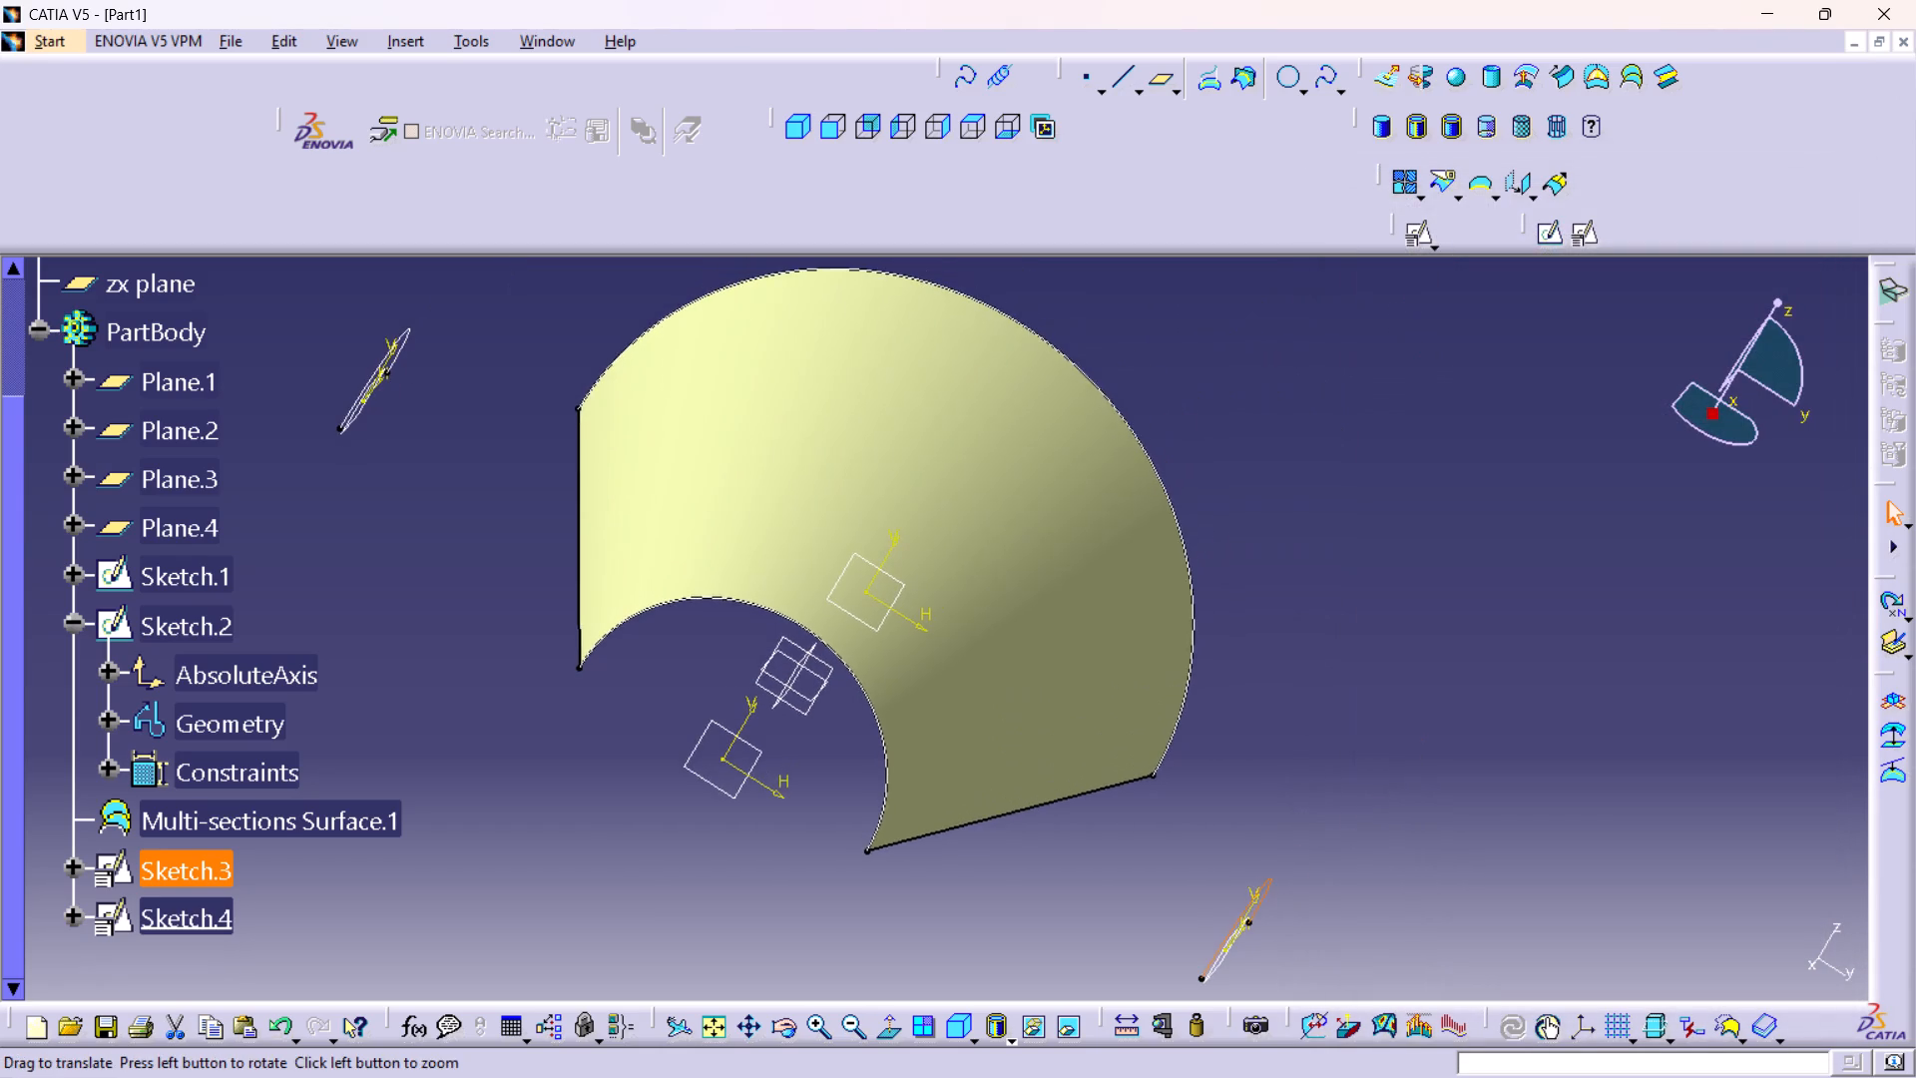
pyautogui.middleClick(1432, 490)
pyautogui.click(1395, 444)
pyautogui.moveTo(1151, 499); pyautogui.dragTo(1386, 407, button='middle')
pyautogui.rightClick(1379, 329)
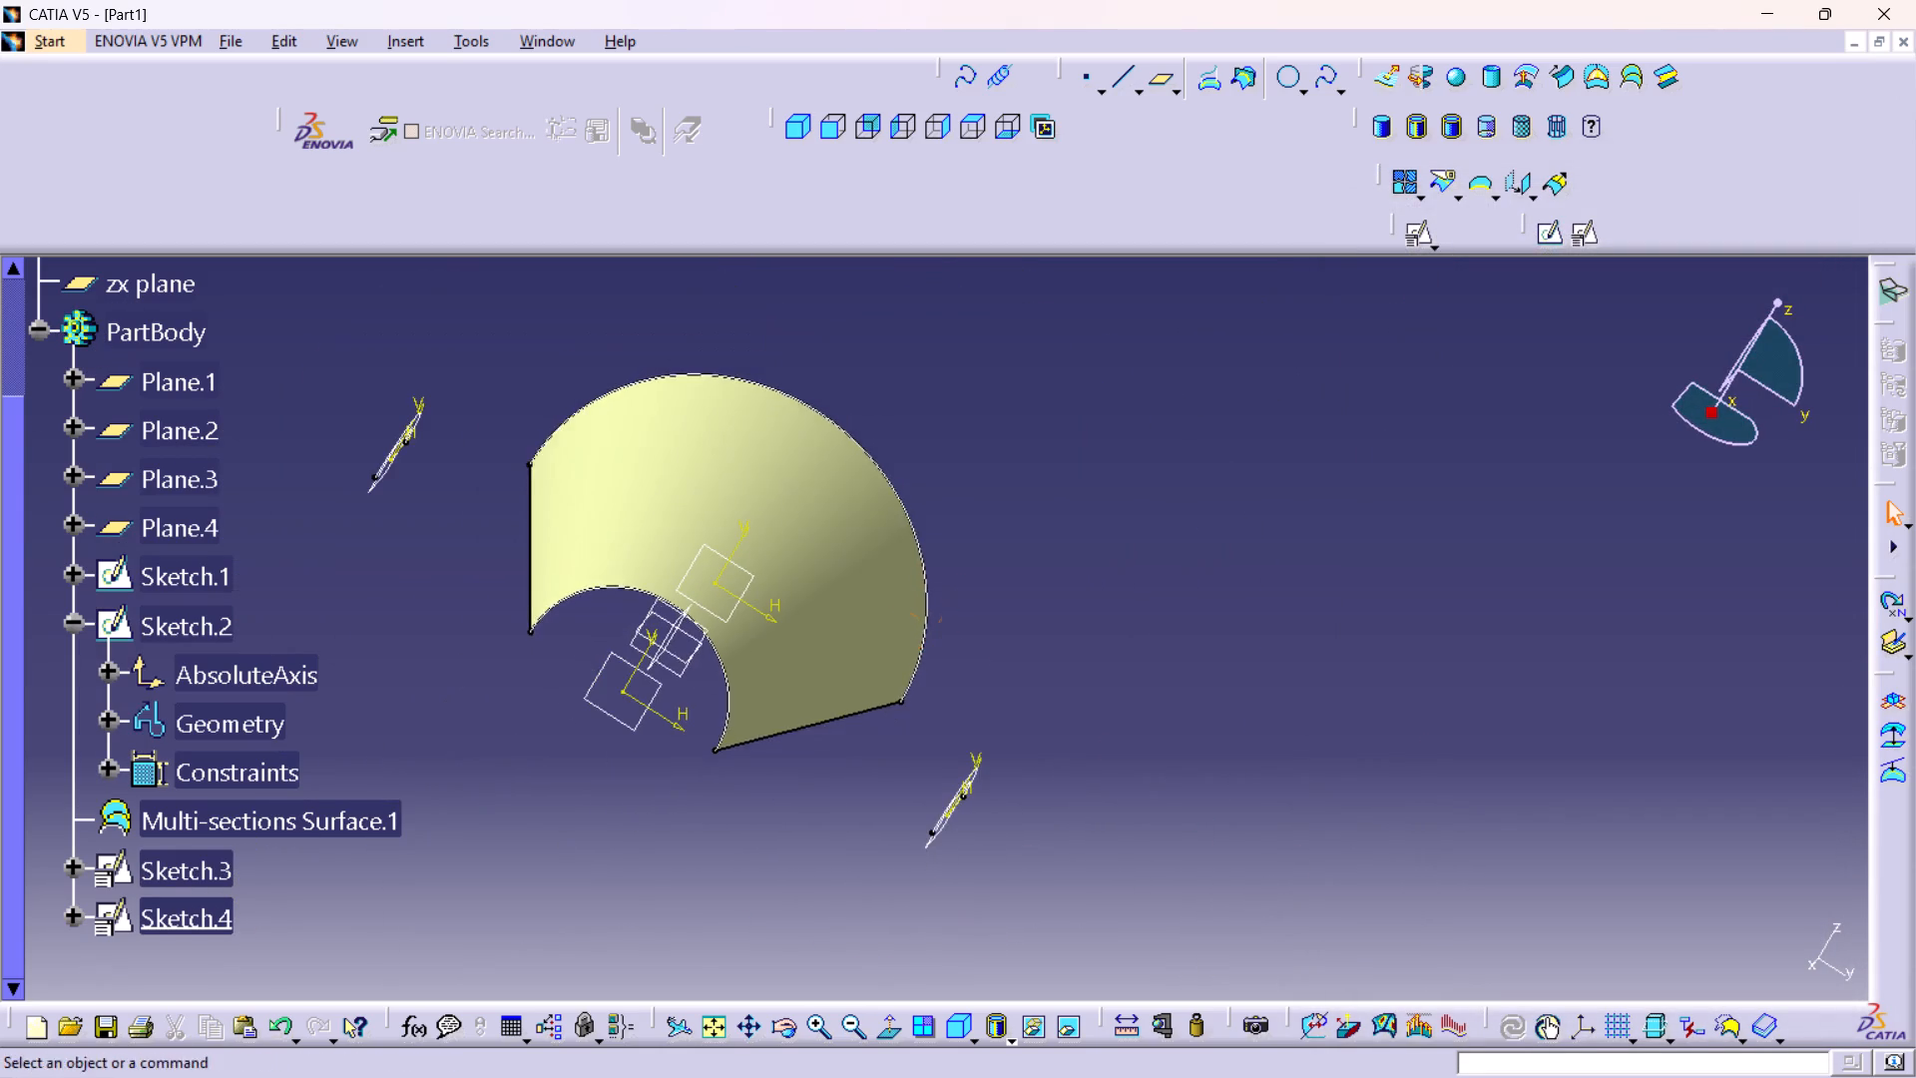
pyautogui.moveTo(845, 526); pyautogui.dragTo(623, 579, button='middle')
pyautogui.moveTo(845, 526); pyautogui.dragTo(623, 579, button='right')
pyautogui.moveTo(1282, 543); pyautogui.dragTo(1014, 499, button='middle')
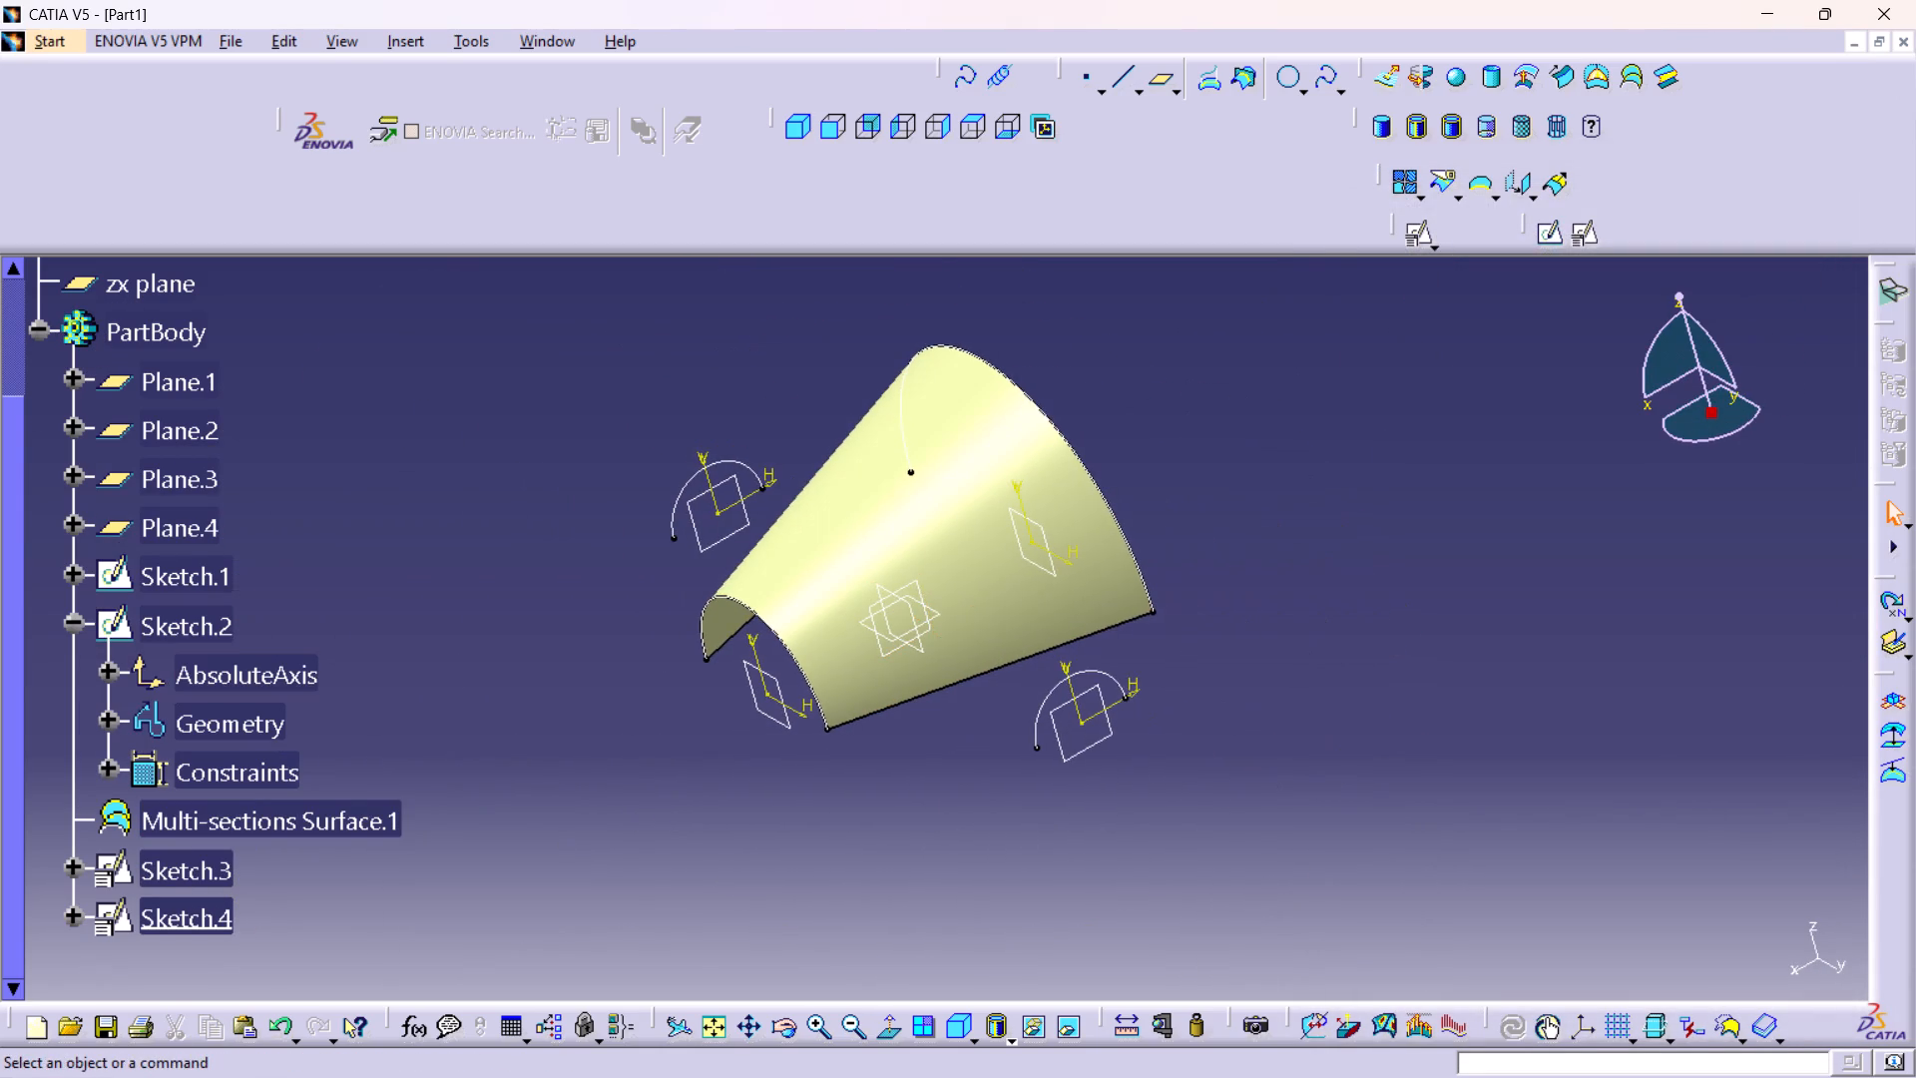
pyautogui.moveTo(1256, 402); pyautogui.dragTo(1243, 370, button='middle')
pyautogui.rightClick(1257, 401)
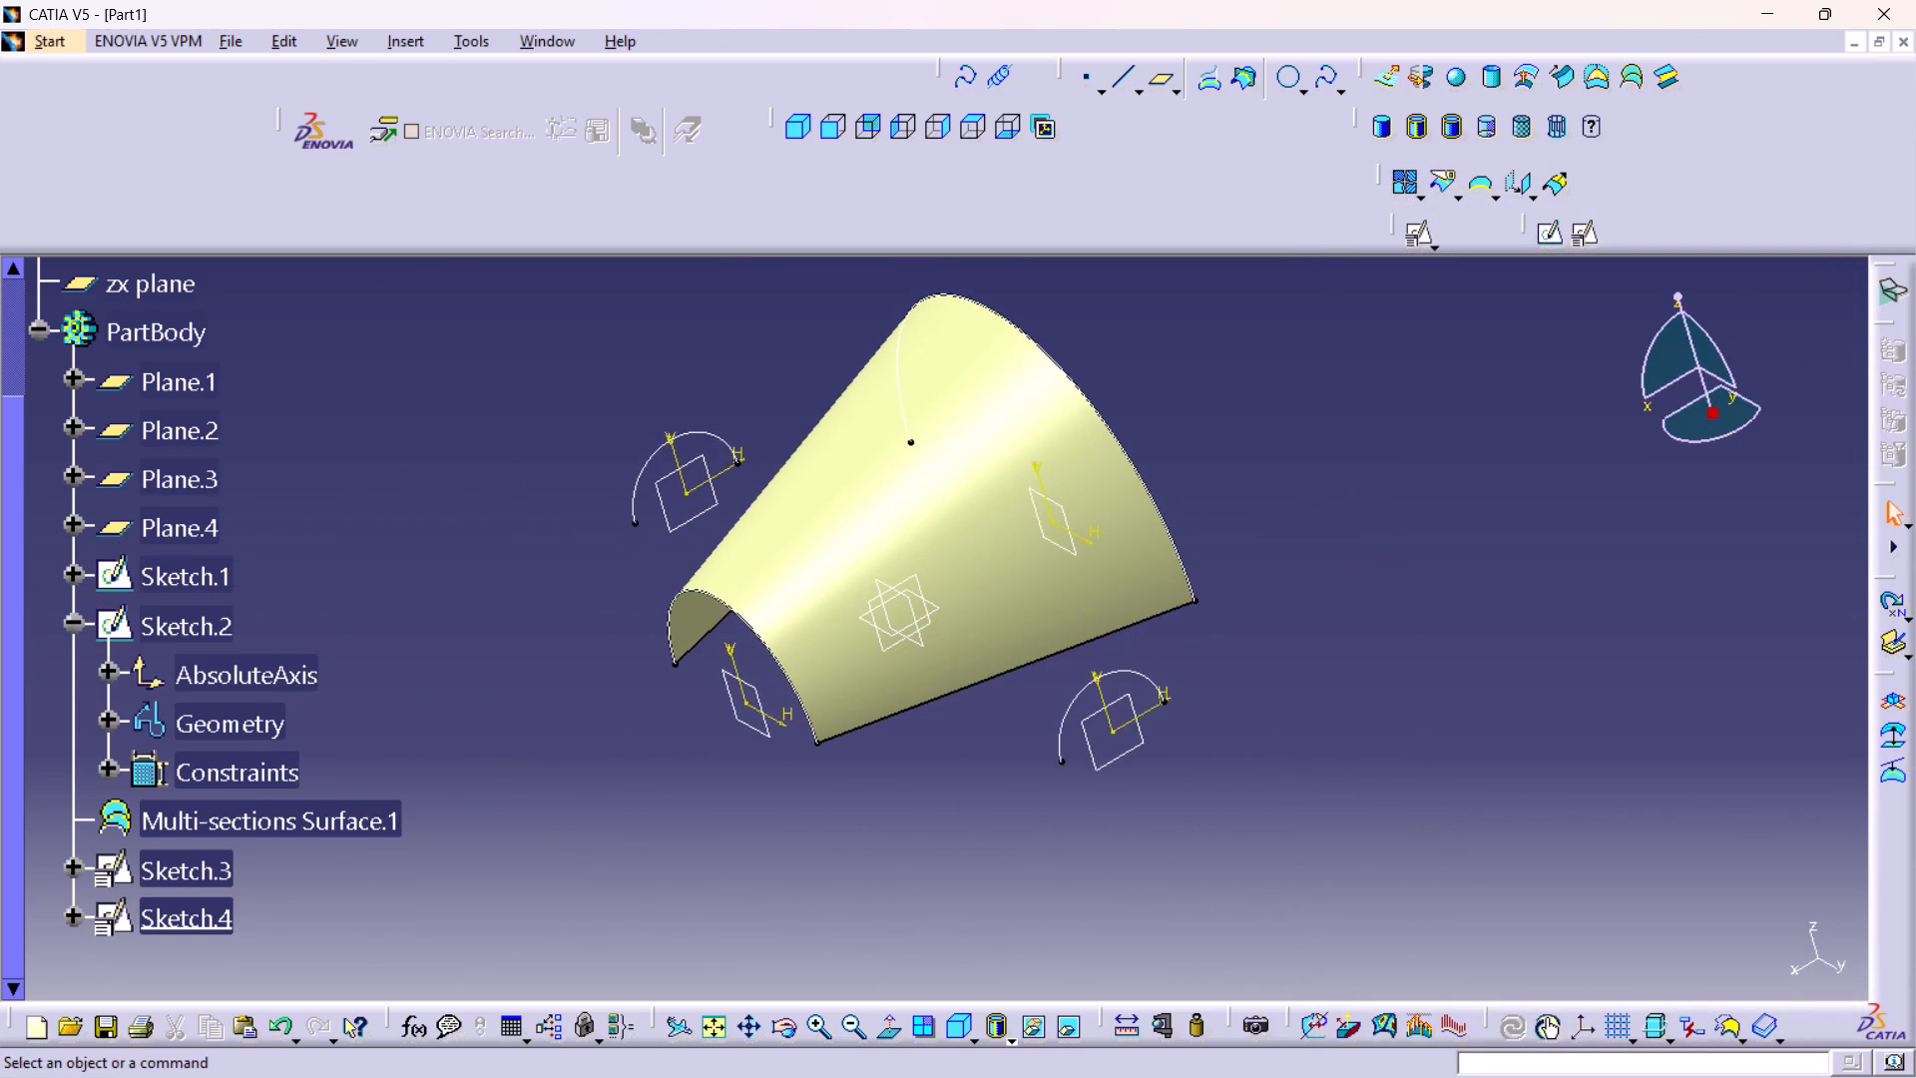
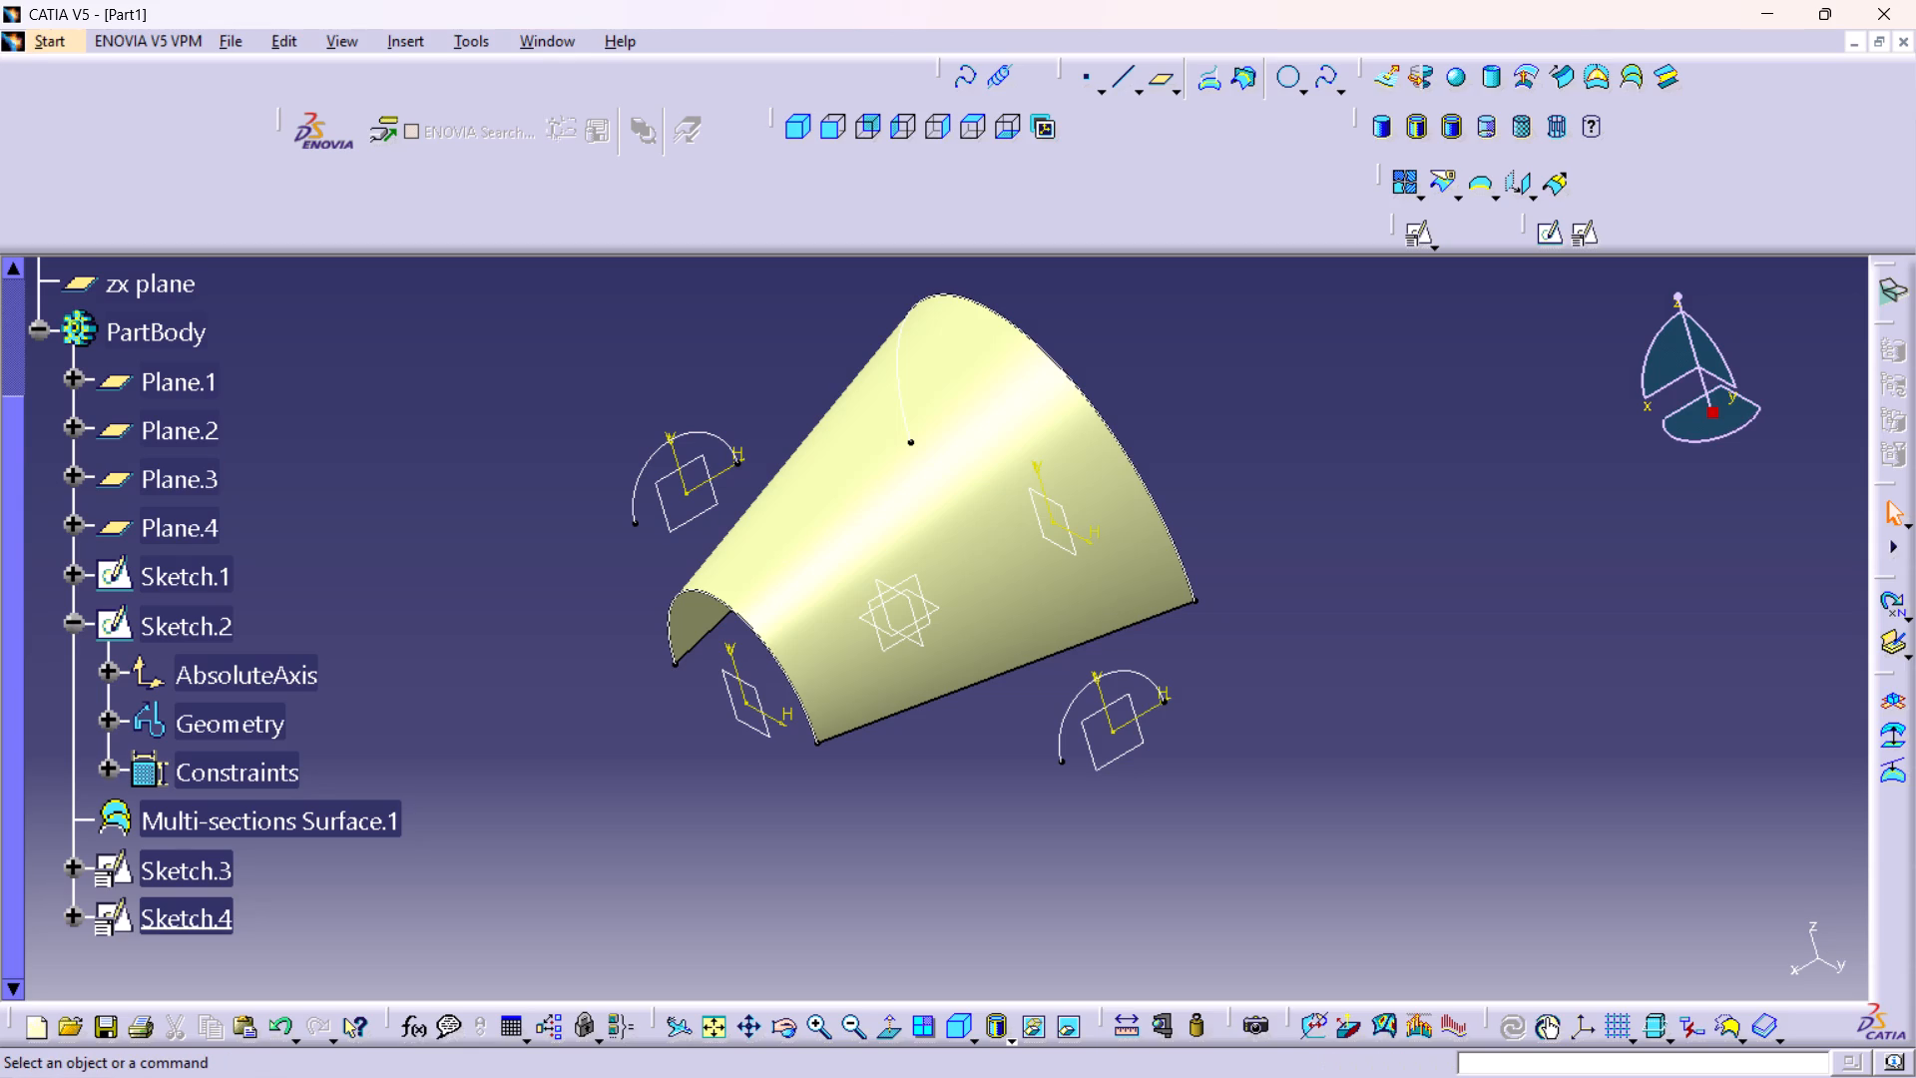
# Examine the multi-sections surface and how the two 25 mm side arcs sit relative to its flanks.
pyautogui.moveTo(916, 816); pyautogui.dragTo(880, 737, button='middle')
pyautogui.rightClick(913, 816)
pyautogui.moveTo(982, 845); pyautogui.dragTo(984, 845, button='middle')
pyautogui.rightClick(982, 845)
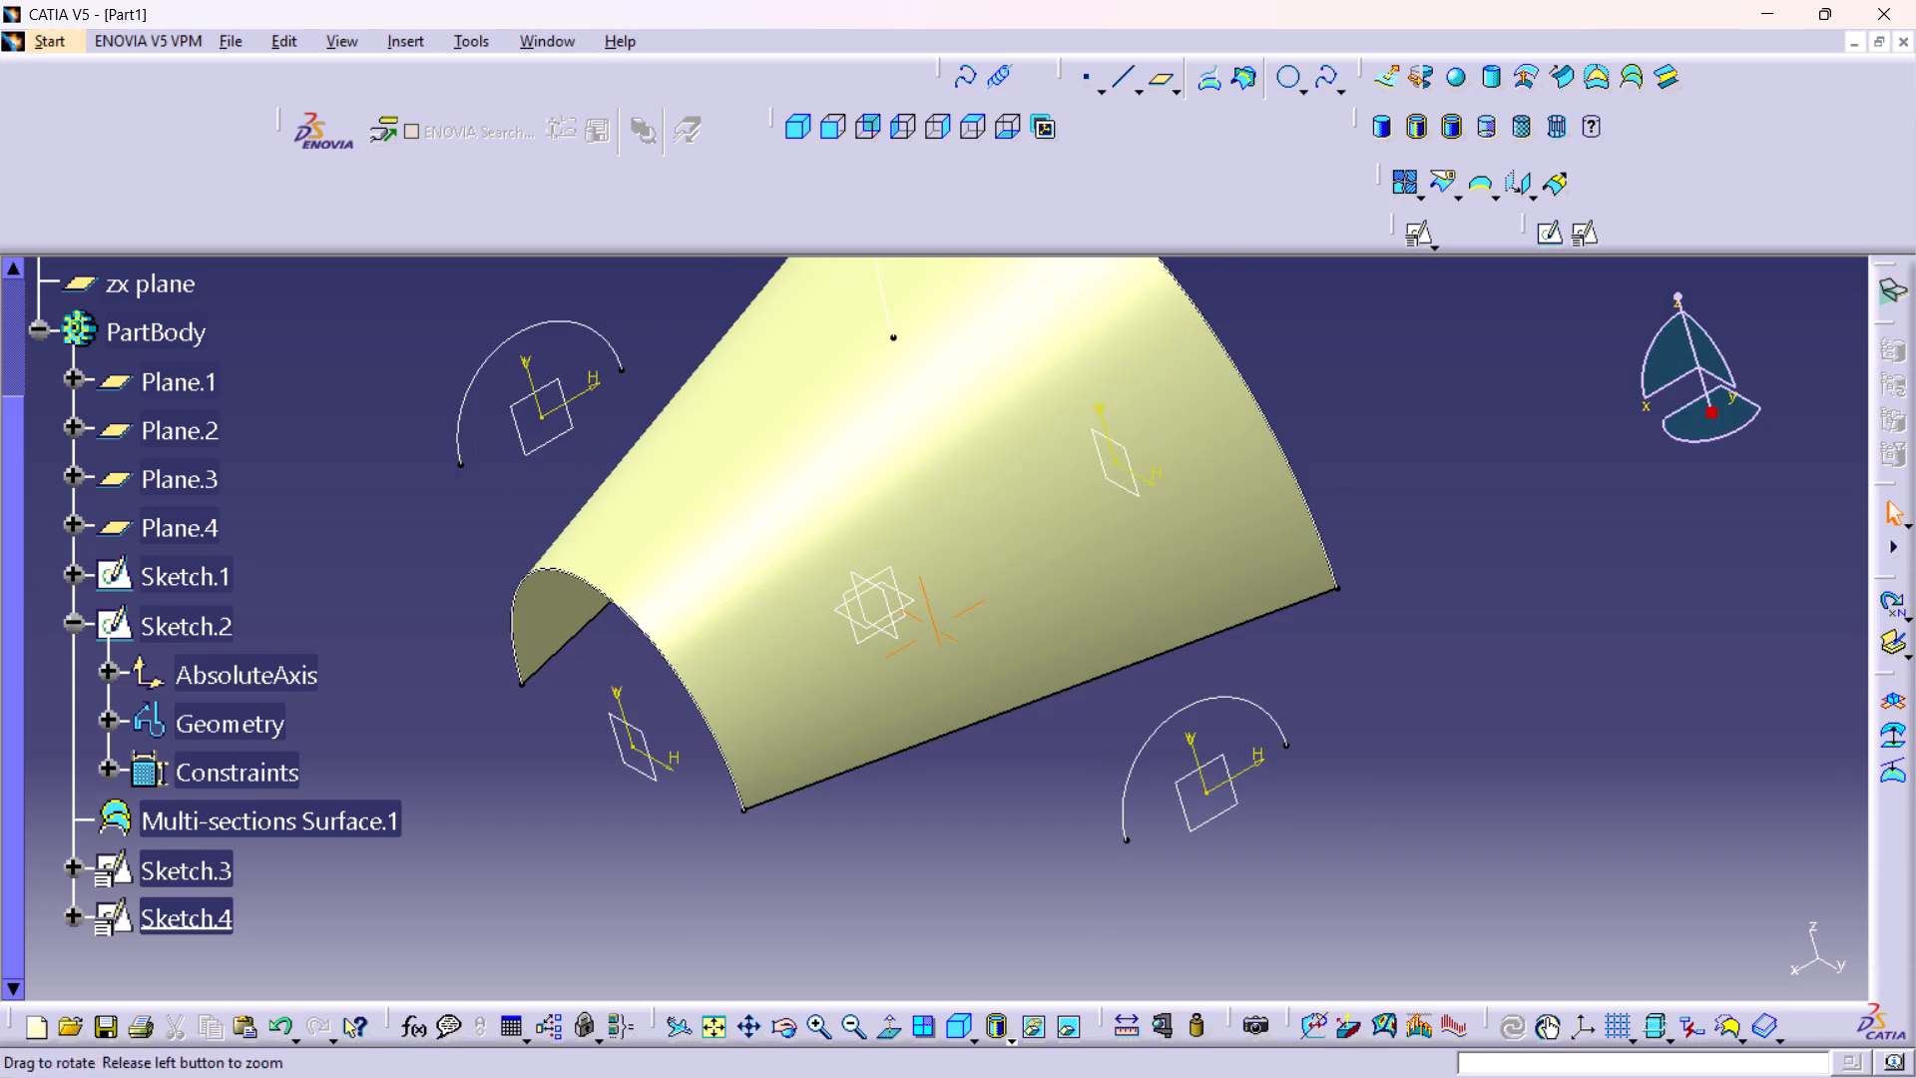
pyautogui.moveTo(984, 845); pyautogui.dragTo(981, 899, button='middle')
pyautogui.rightClick(970, 825)
pyautogui.rightClick(976, 896)
pyautogui.moveTo(1495, 574); pyautogui.dragTo(1131, 678, button='middle')
pyautogui.moveTo(1495, 574); pyautogui.dragTo(1131, 678, button='right')
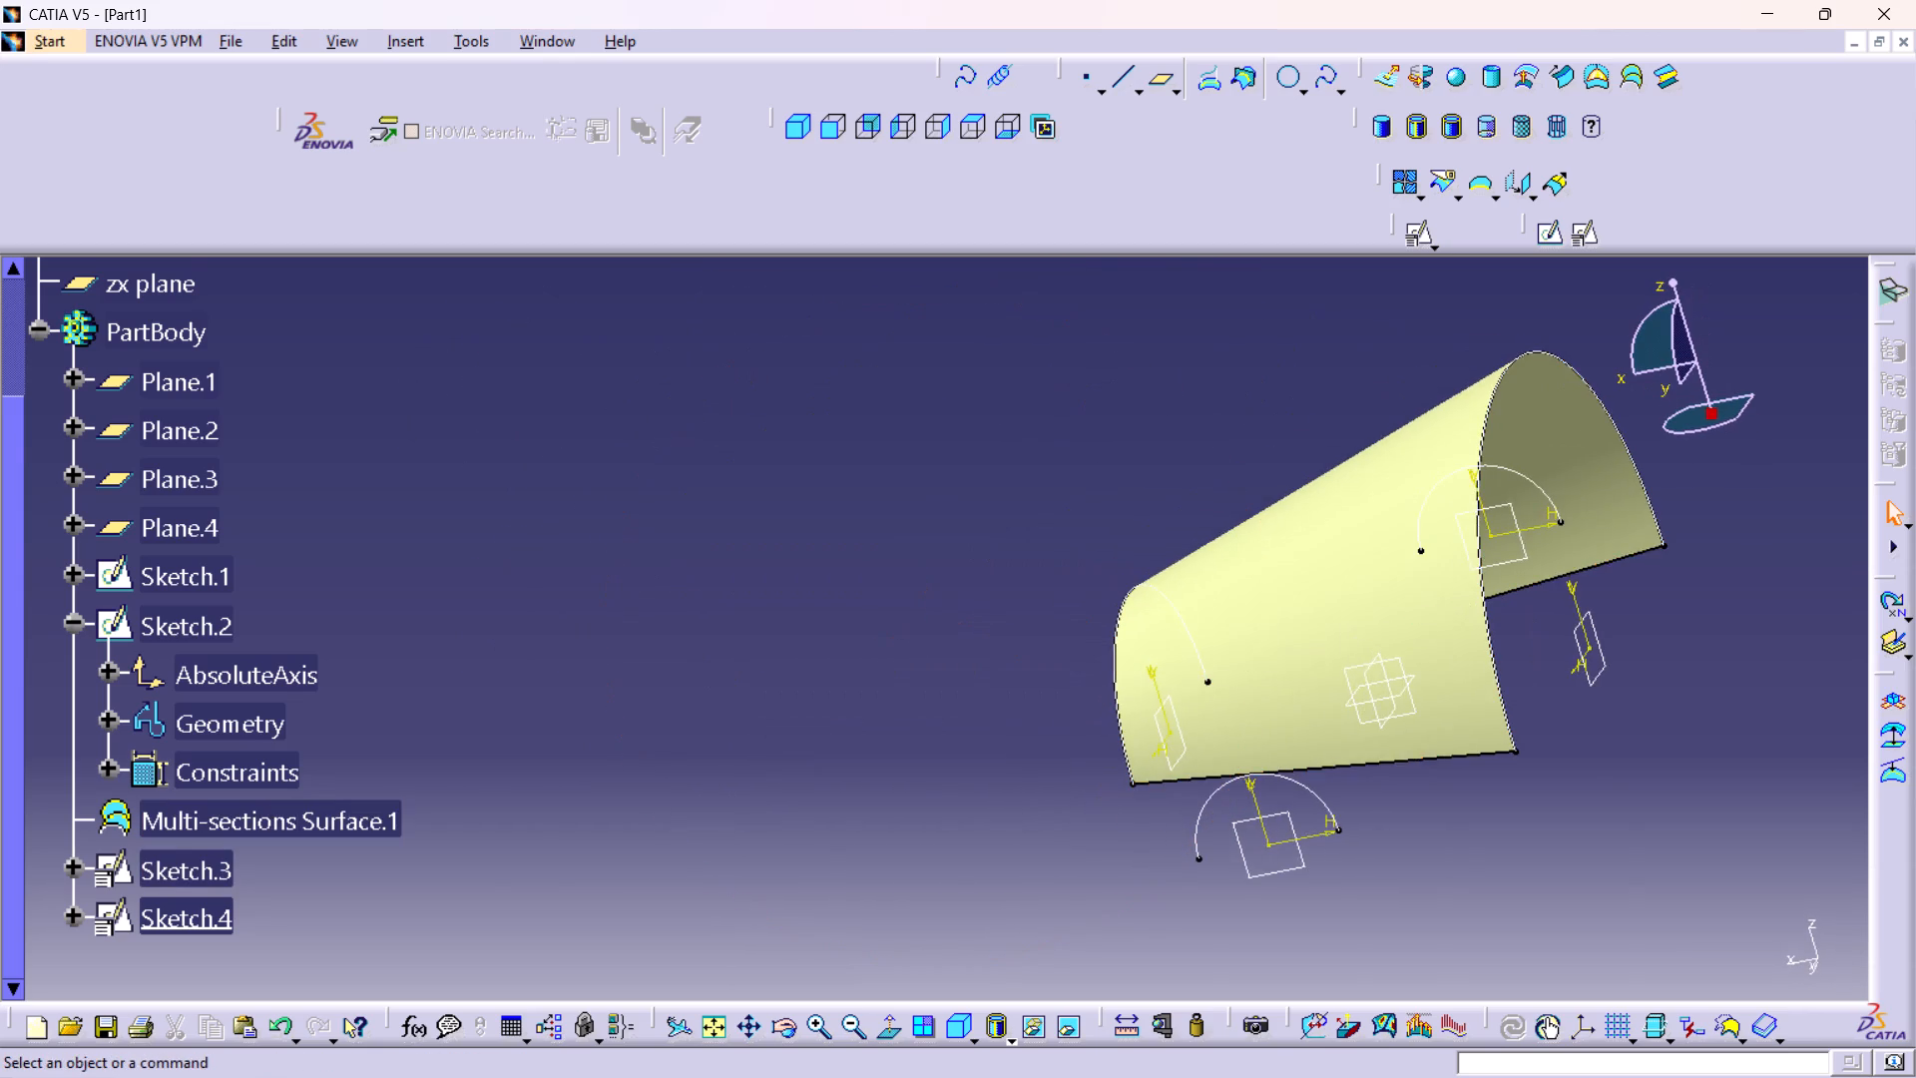
pyautogui.moveTo(1603, 678); pyautogui.dragTo(1326, 721, button='middle')
pyautogui.moveTo(1103, 743); pyautogui.dragTo(1298, 765, button='middle')
pyautogui.moveTo(1103, 743); pyautogui.dragTo(1298, 765, button='right')
pyautogui.moveTo(939, 718); pyautogui.dragTo(1123, 766, button='middle')
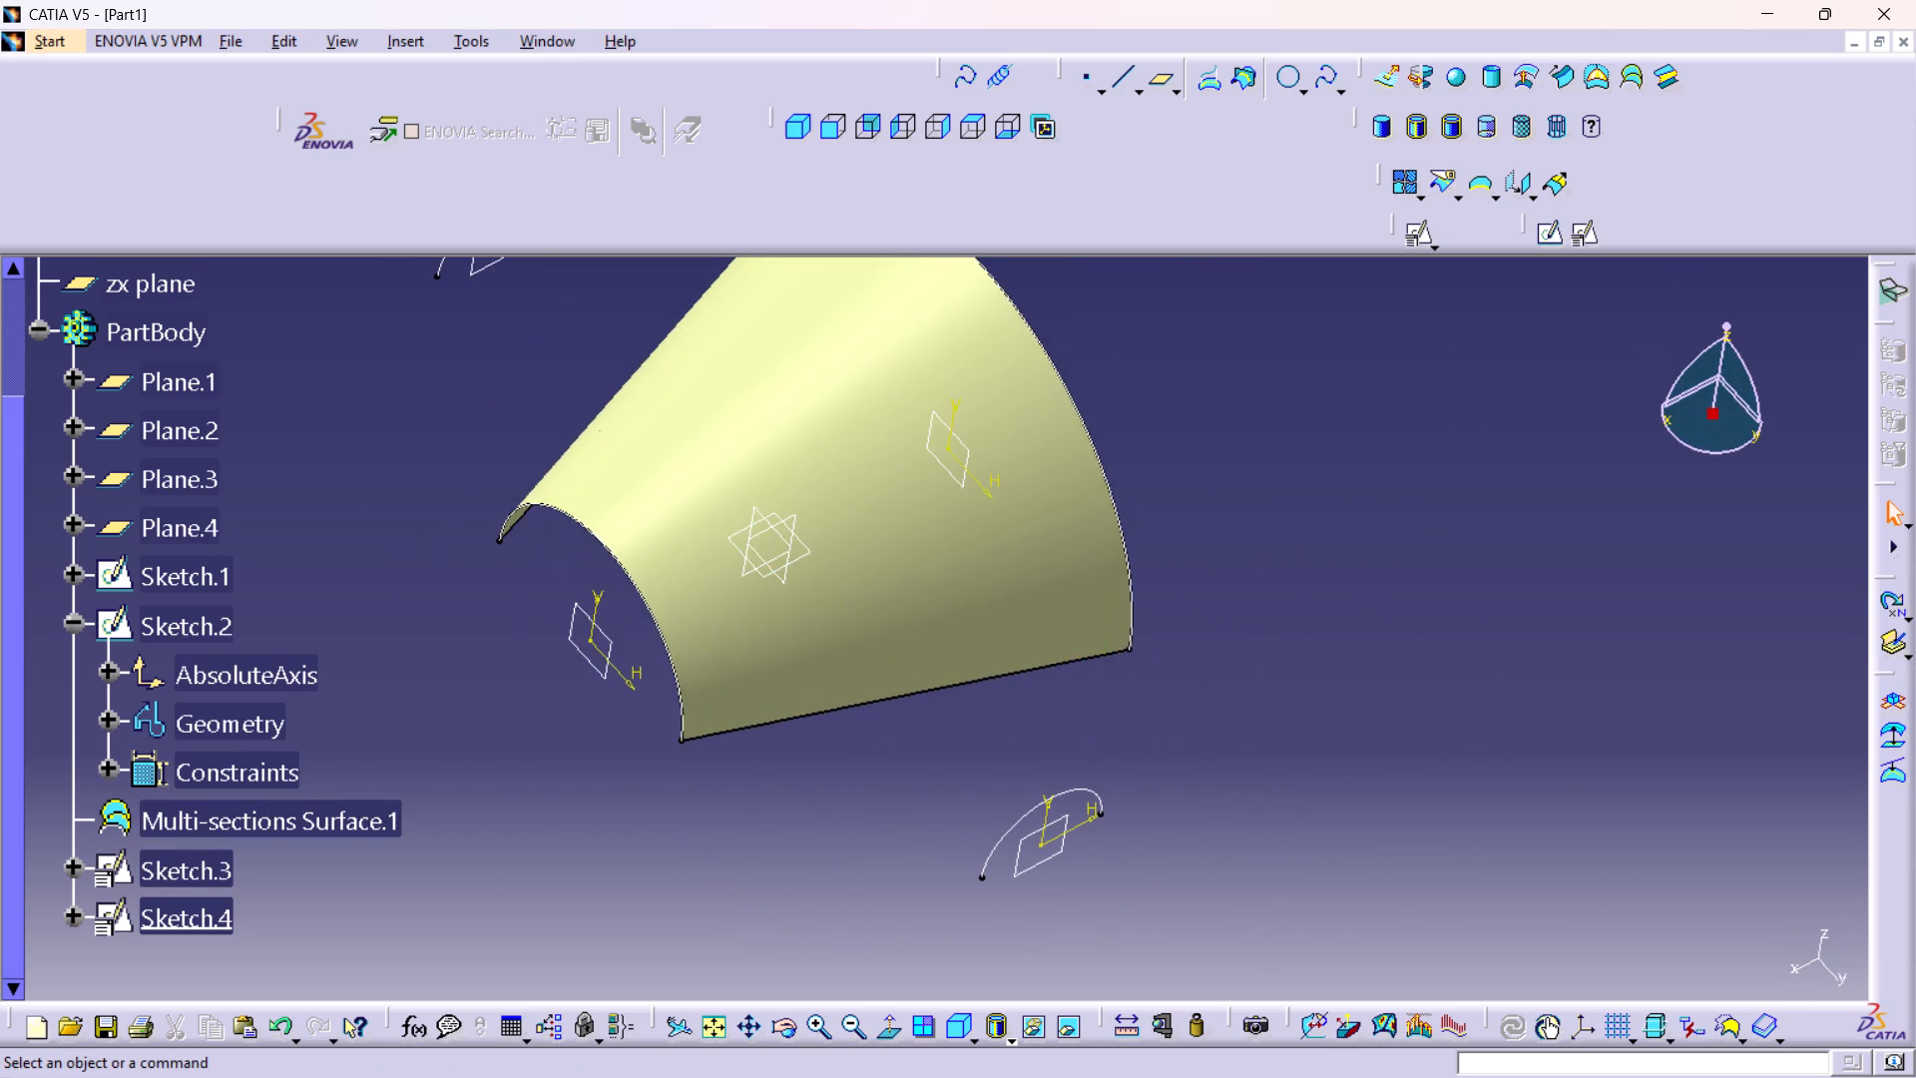
pyautogui.moveTo(420, 536); pyautogui.dragTo(419, 651, button='middle')
pyautogui.moveTo(419, 536); pyautogui.dragTo(419, 651, button='right')
pyautogui.moveTo(752, 566); pyautogui.dragTo(832, 764, button='middle')
pyautogui.moveTo(895, 667); pyautogui.dragTo(894, 585, button='middle')
pyautogui.moveTo(894, 666); pyautogui.dragTo(894, 585, button='right')
pyautogui.moveTo(1203, 649); pyautogui.dragTo(1296, 526, button='middle')
pyautogui.rightClick(1277, 459)
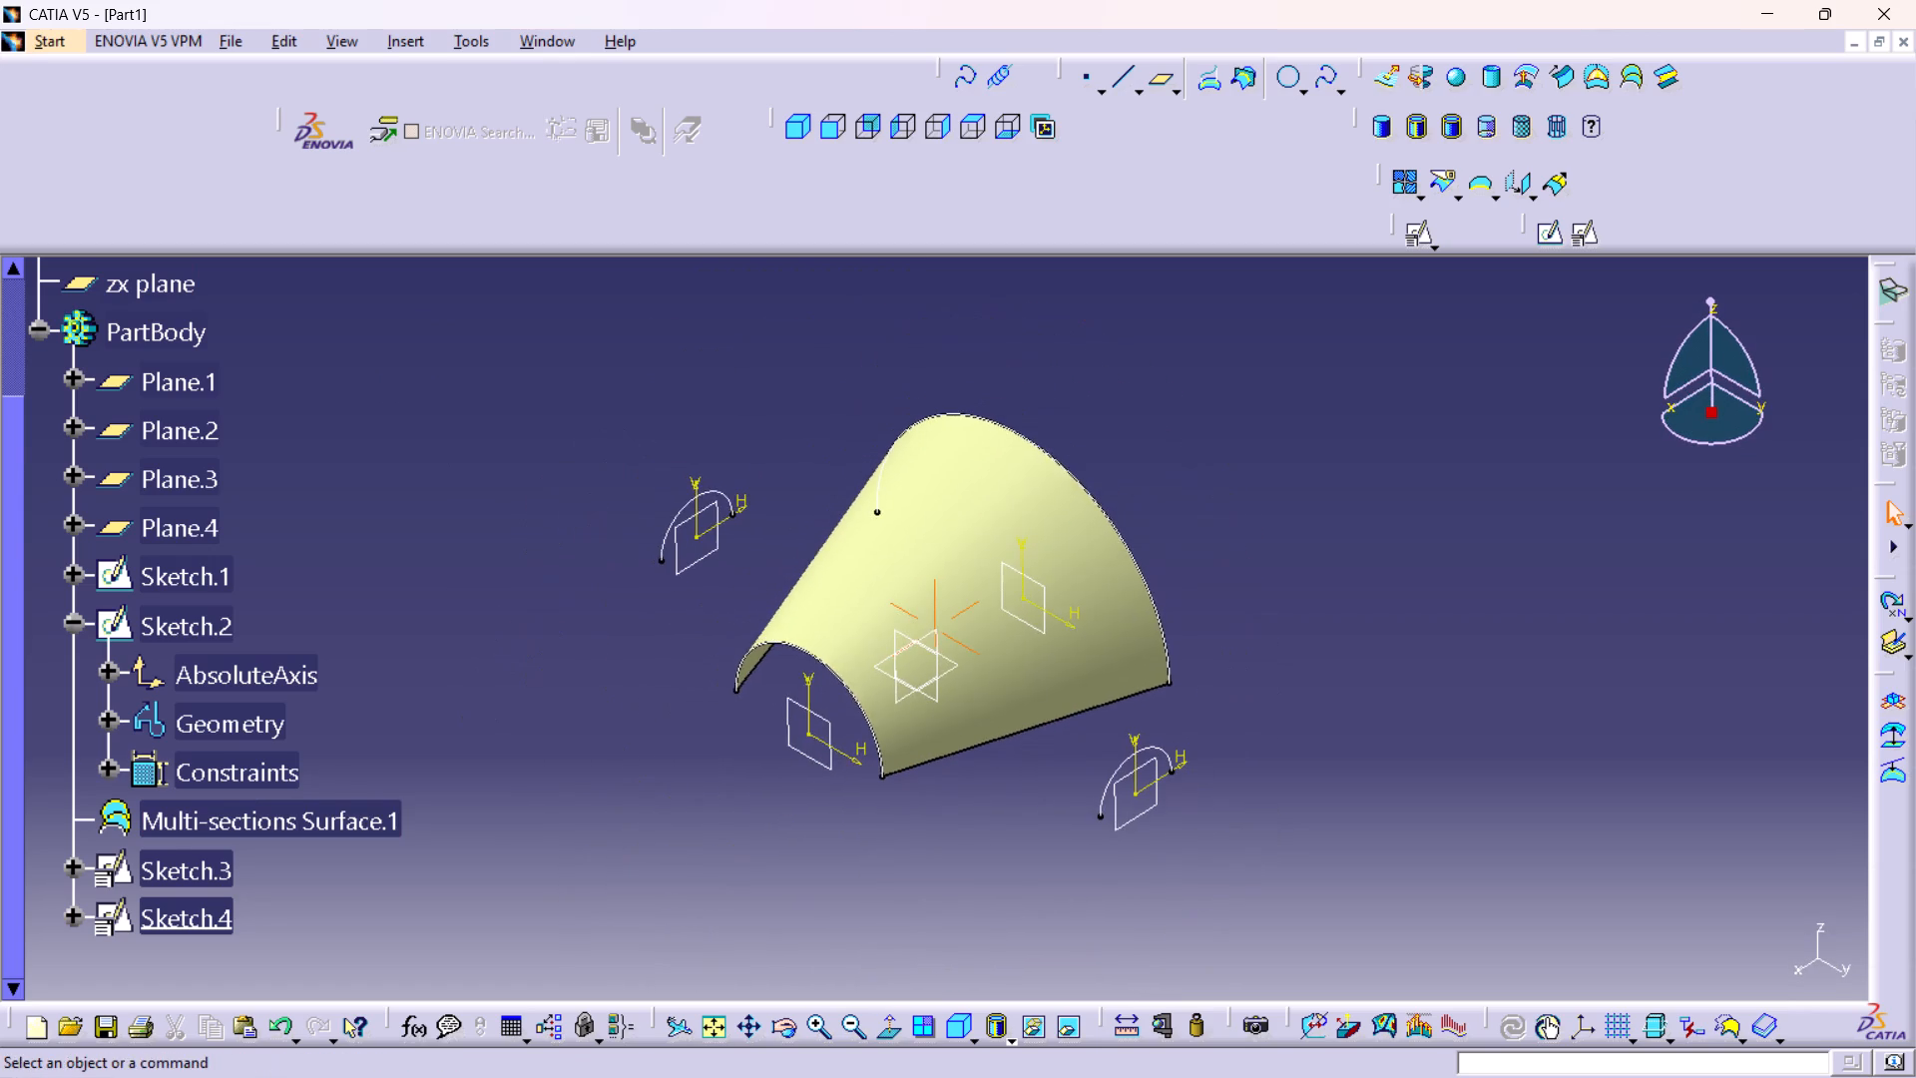
pyautogui.middleClick(1292, 520)
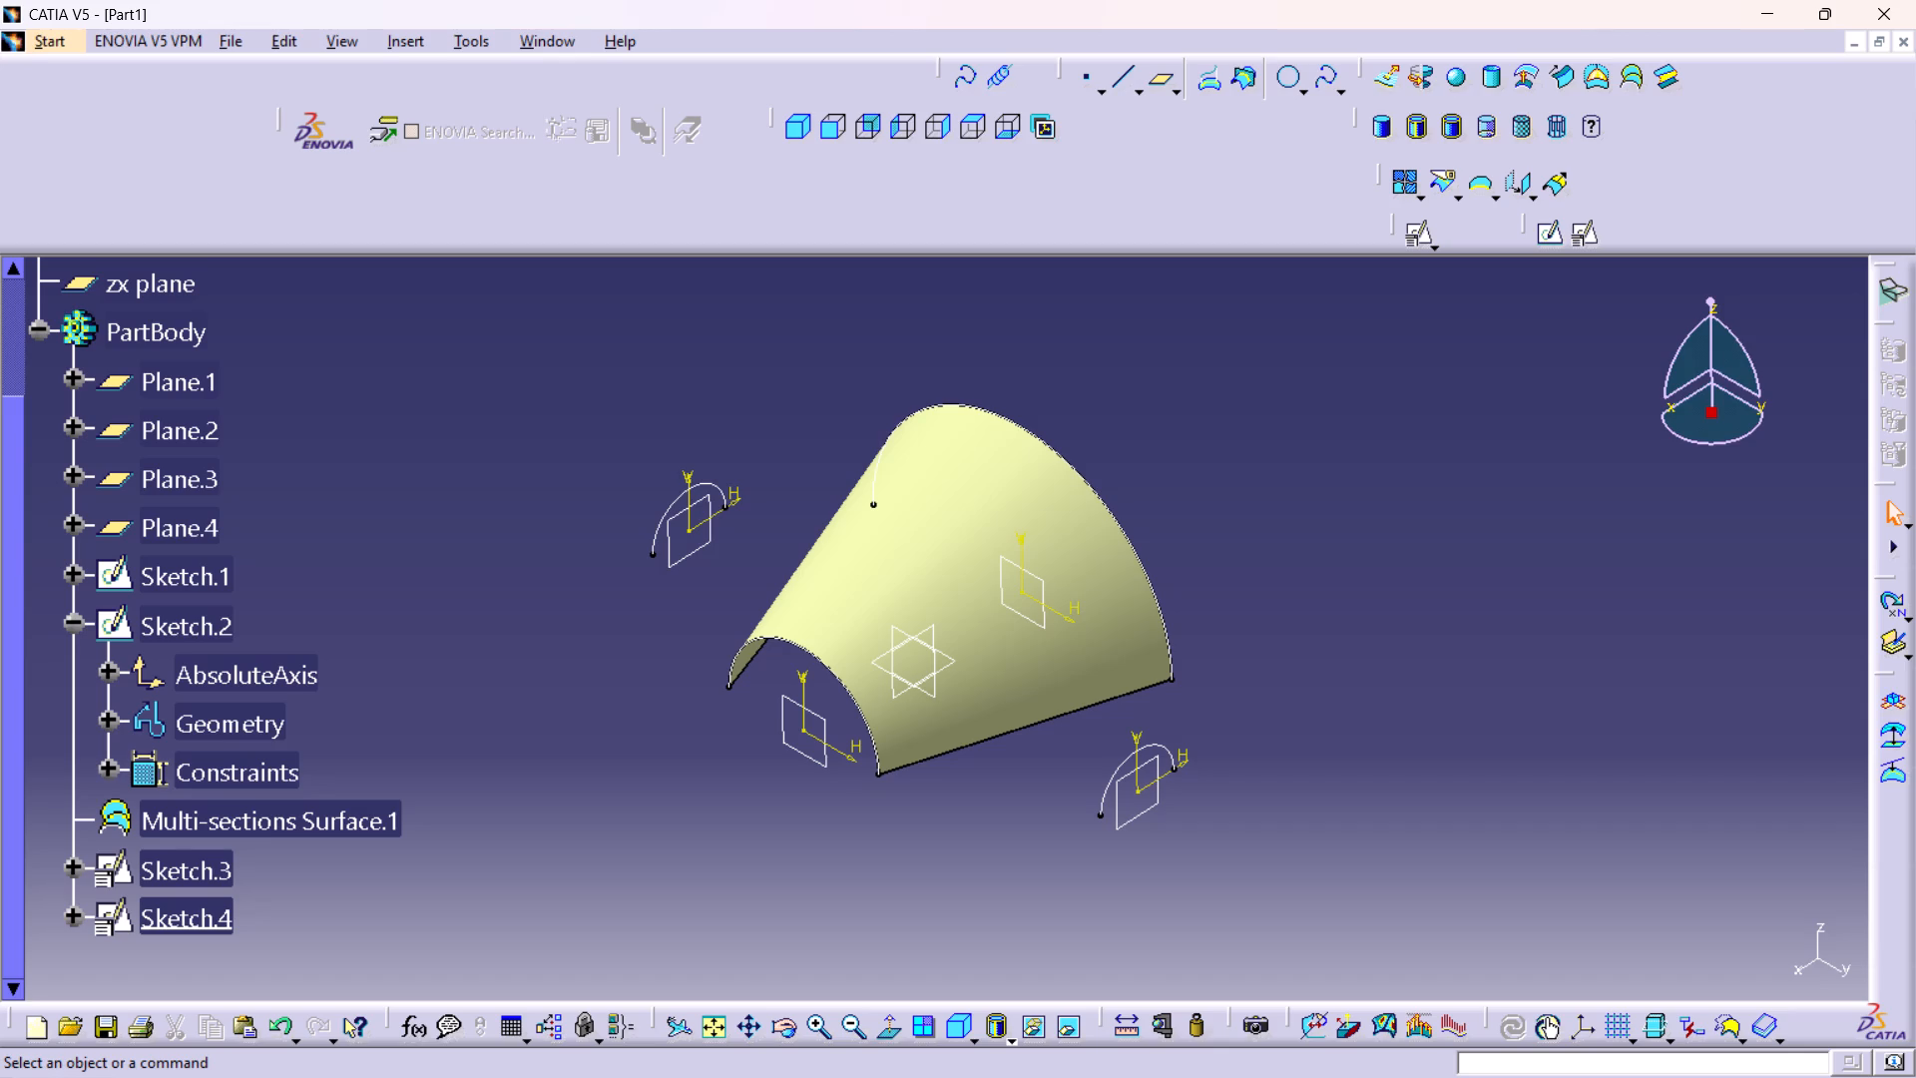
pyautogui.moveTo(1314, 586); pyautogui.dragTo(1295, 539, button='middle')
pyautogui.rightClick(1311, 586)
pyautogui.scroll(1, 1295, 533)
pyautogui.rightClick(1295, 533)
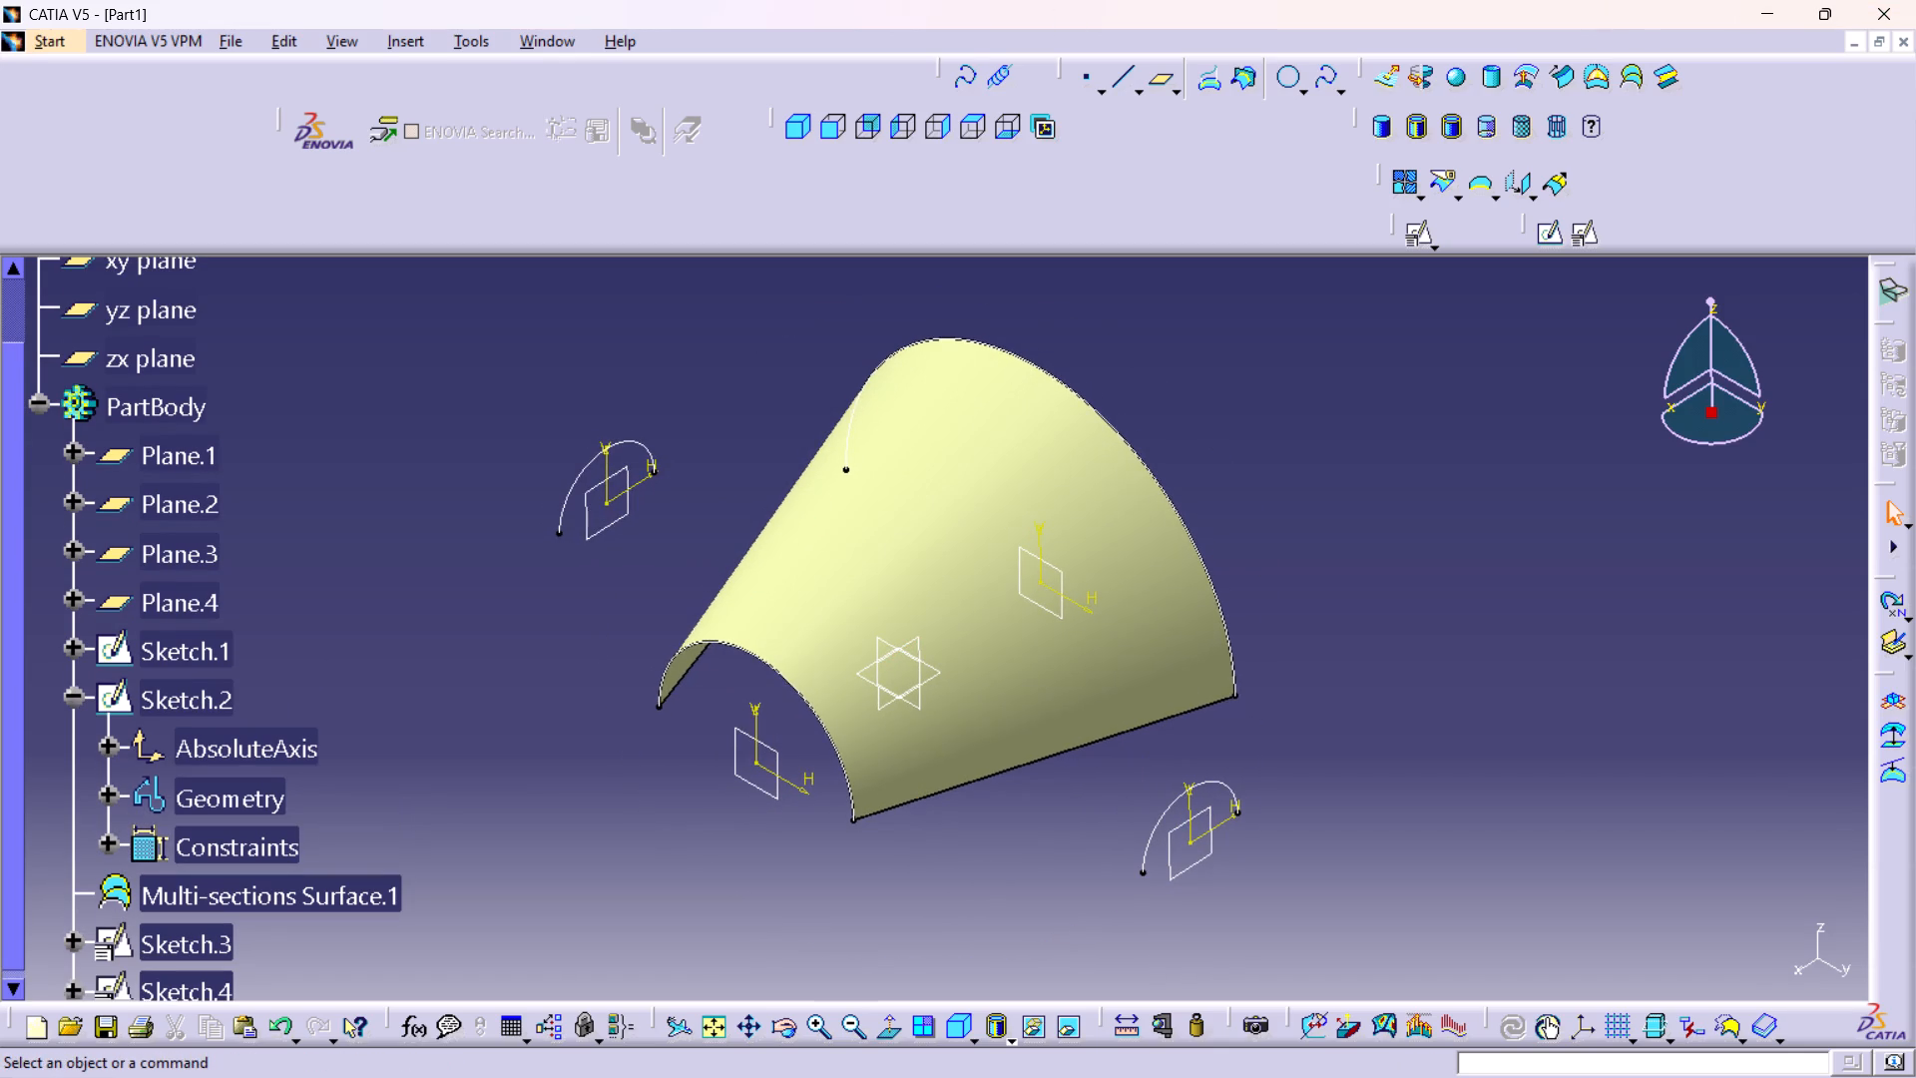
pyautogui.scroll(-2, 248, 527)
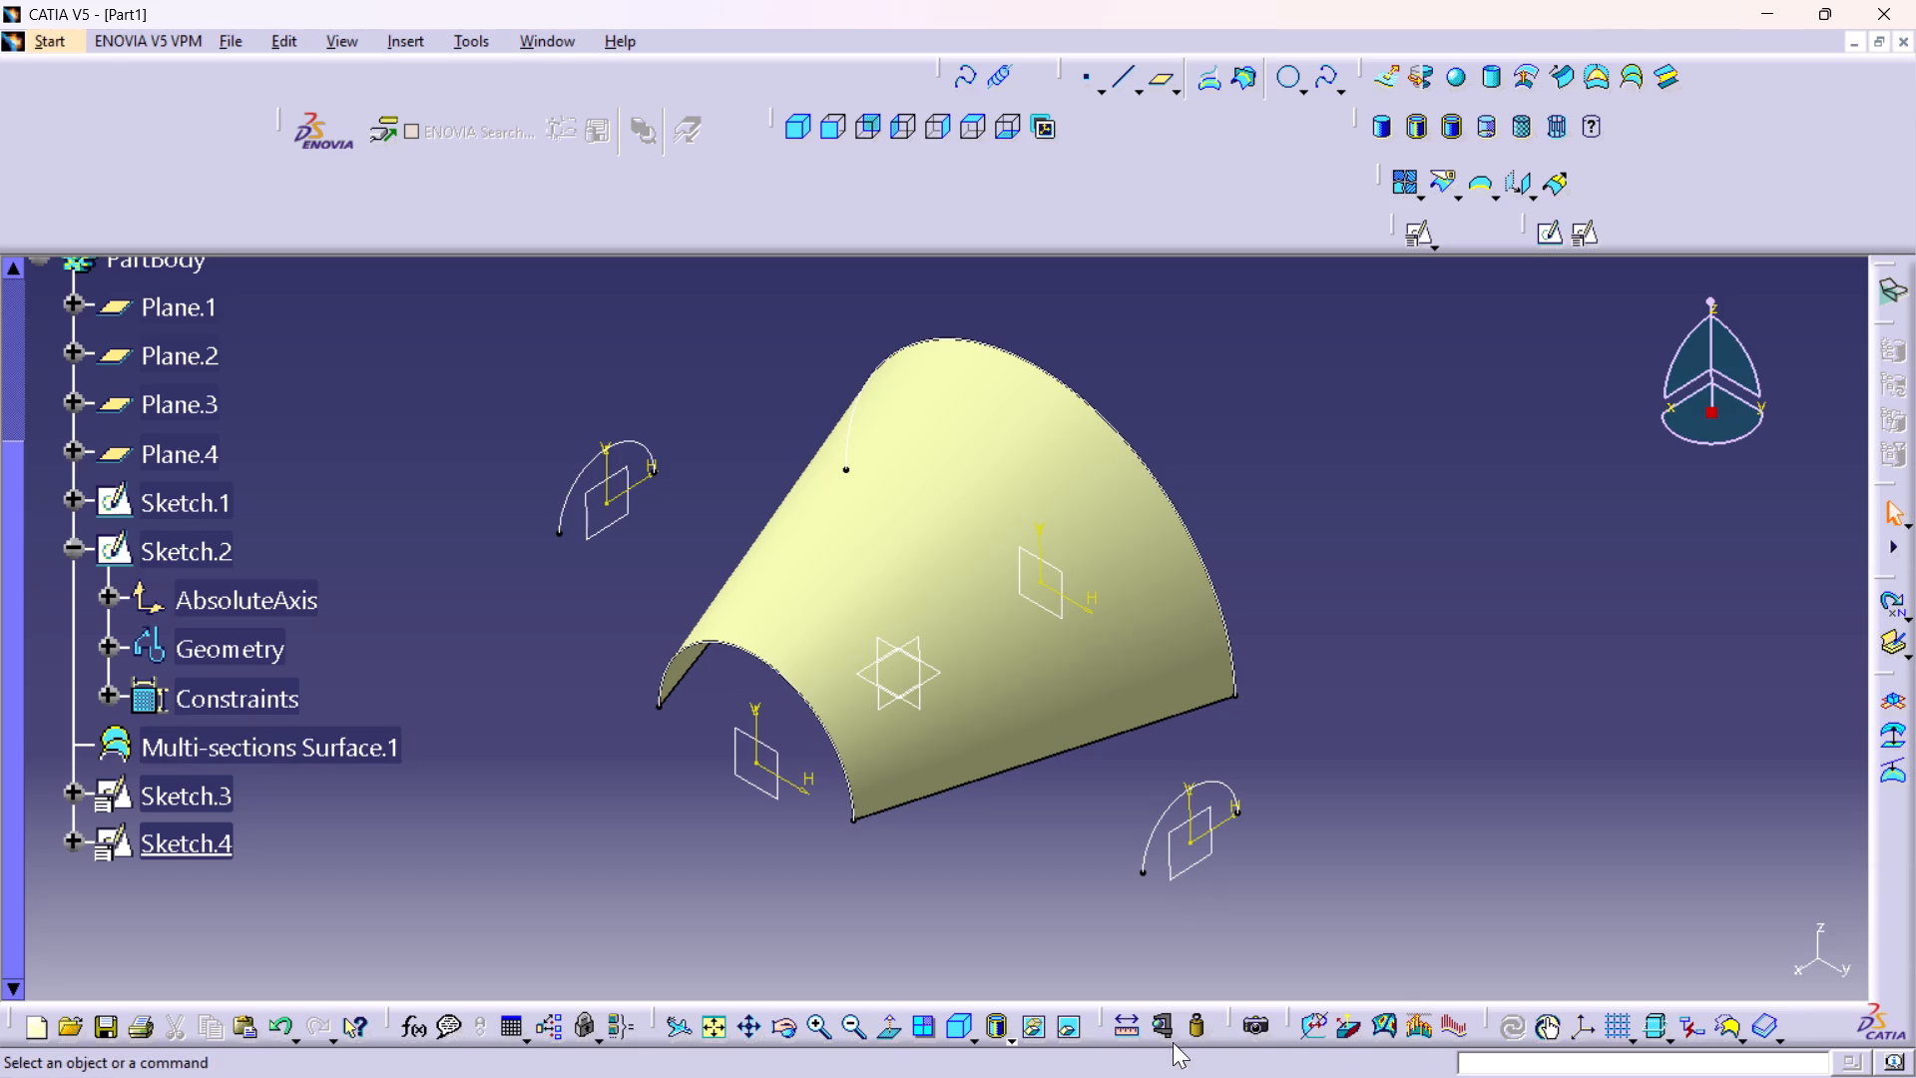
pyautogui.moveTo(950, 633); pyautogui.dragTo(919, 578, button='middle')
pyautogui.rightClick(950, 633)
pyautogui.moveTo(955, 591); pyautogui.dragTo(981, 614, button='middle')
pyautogui.rightClick(956, 520)
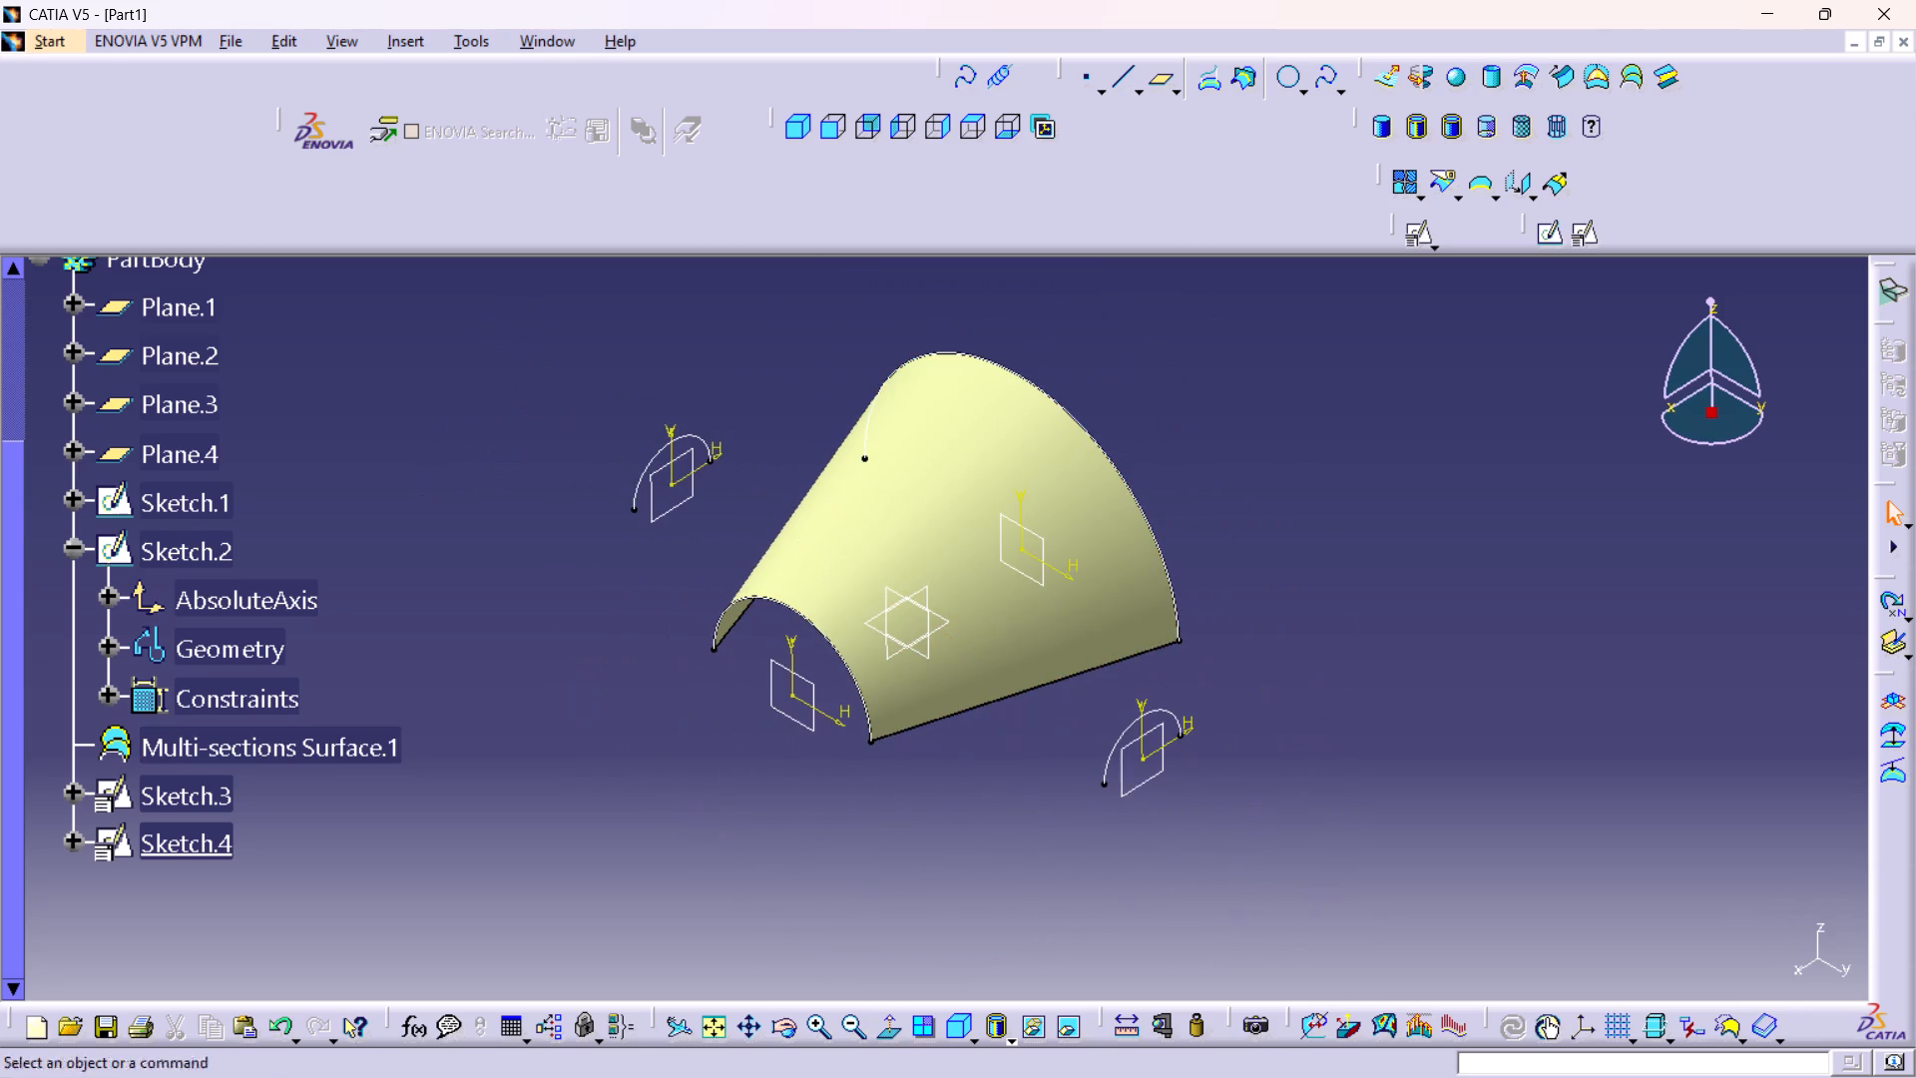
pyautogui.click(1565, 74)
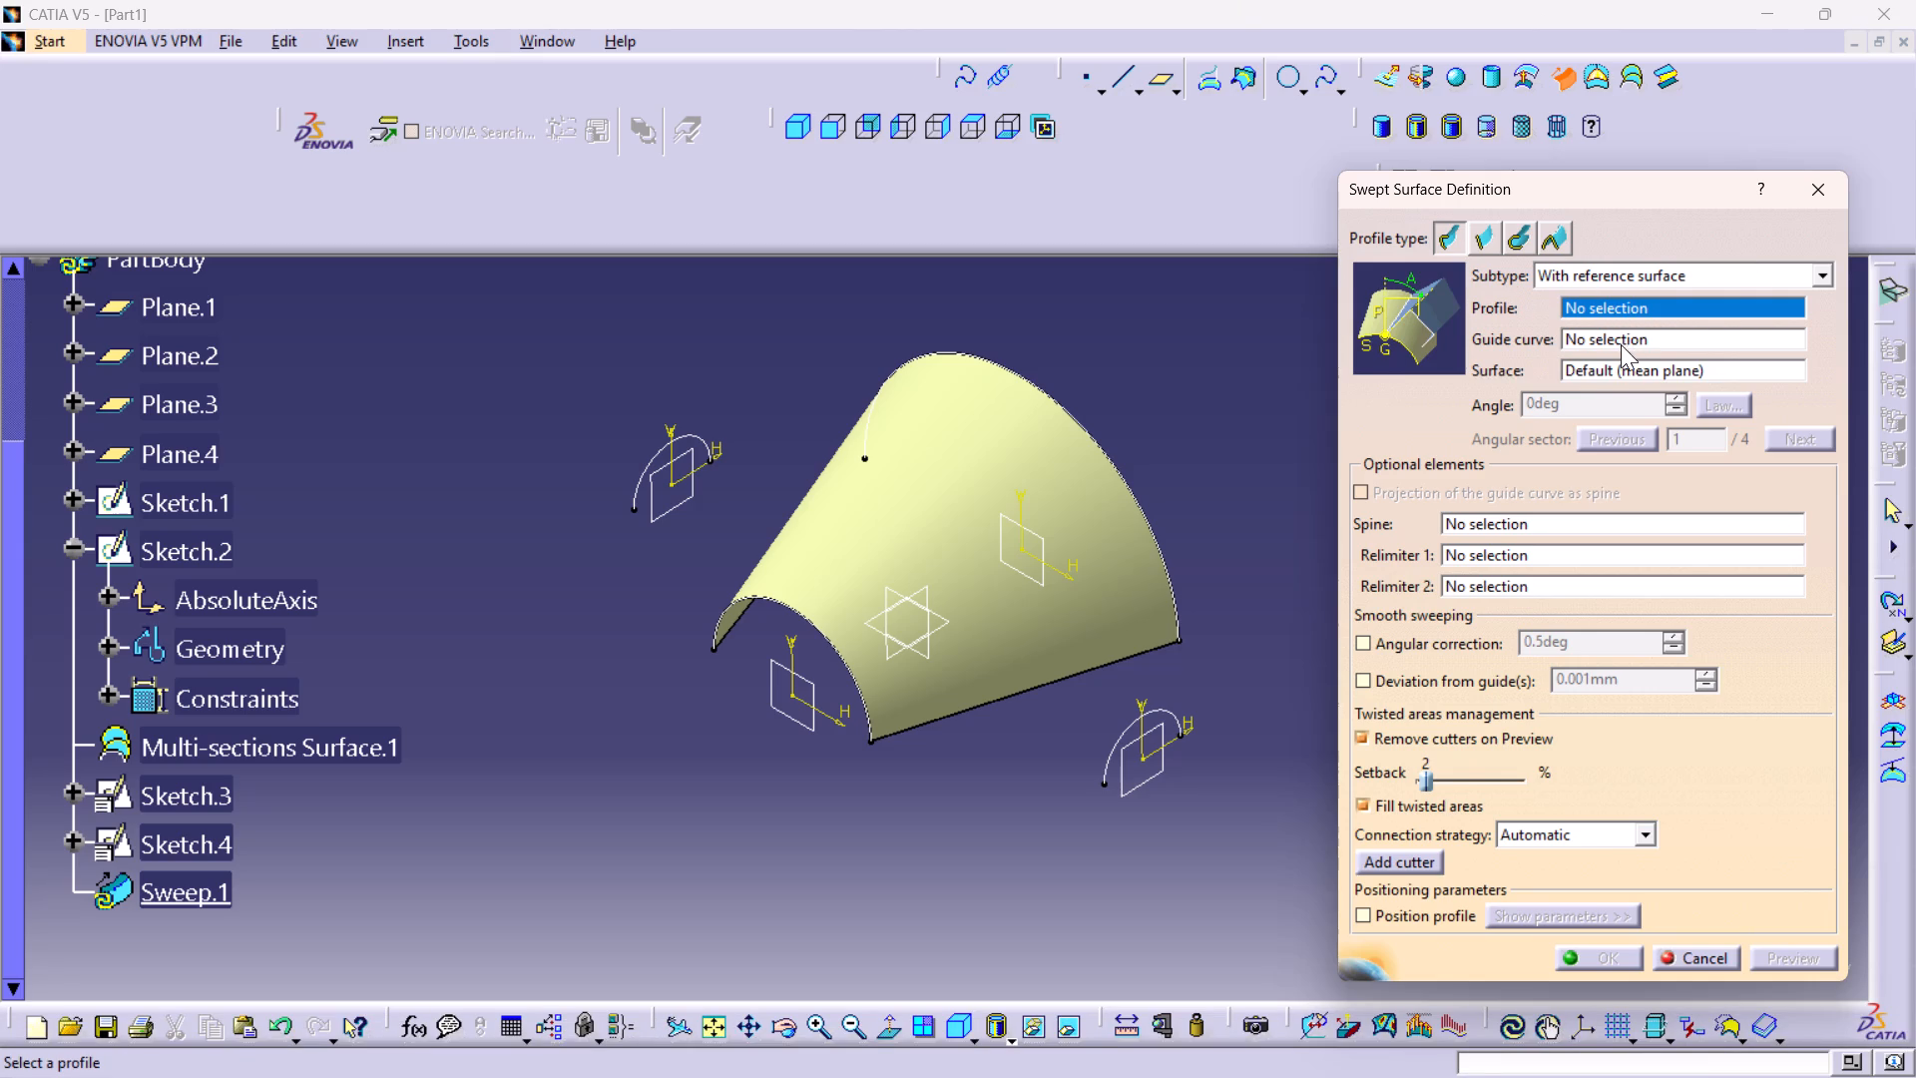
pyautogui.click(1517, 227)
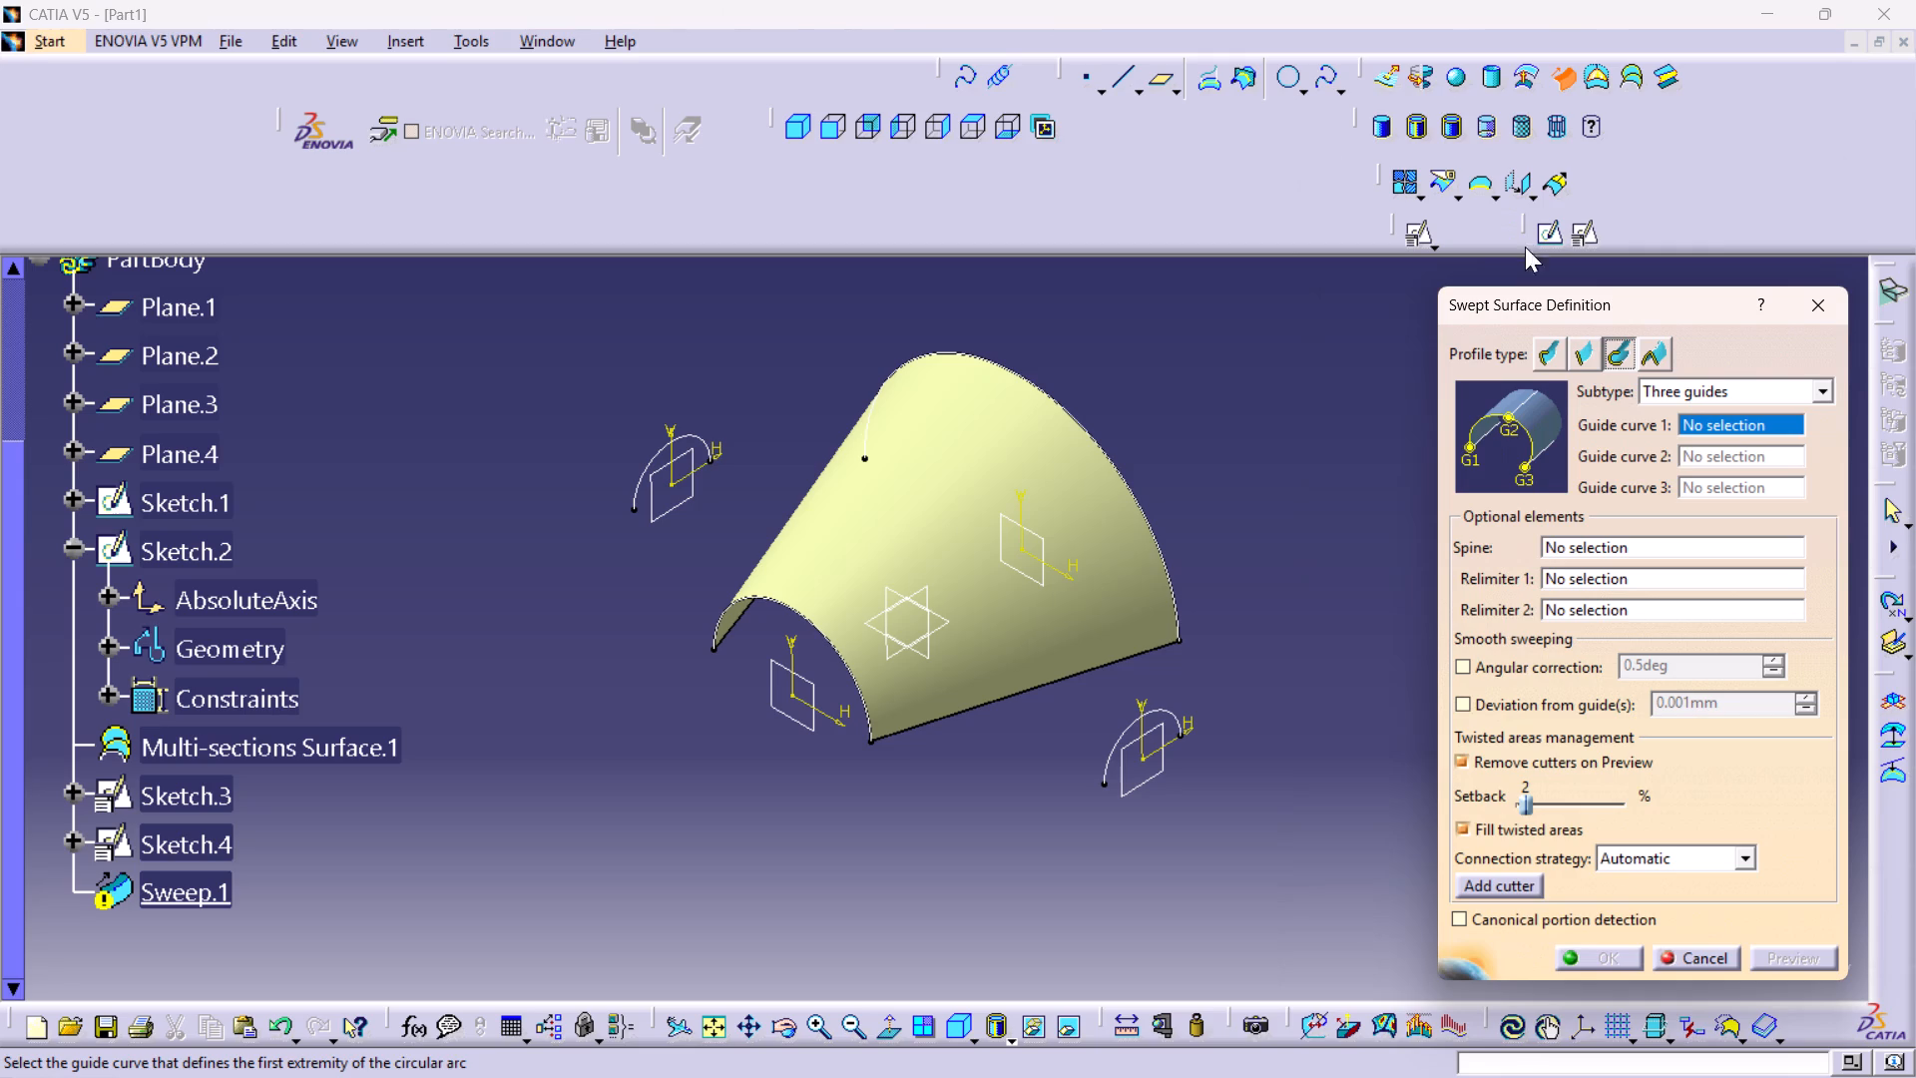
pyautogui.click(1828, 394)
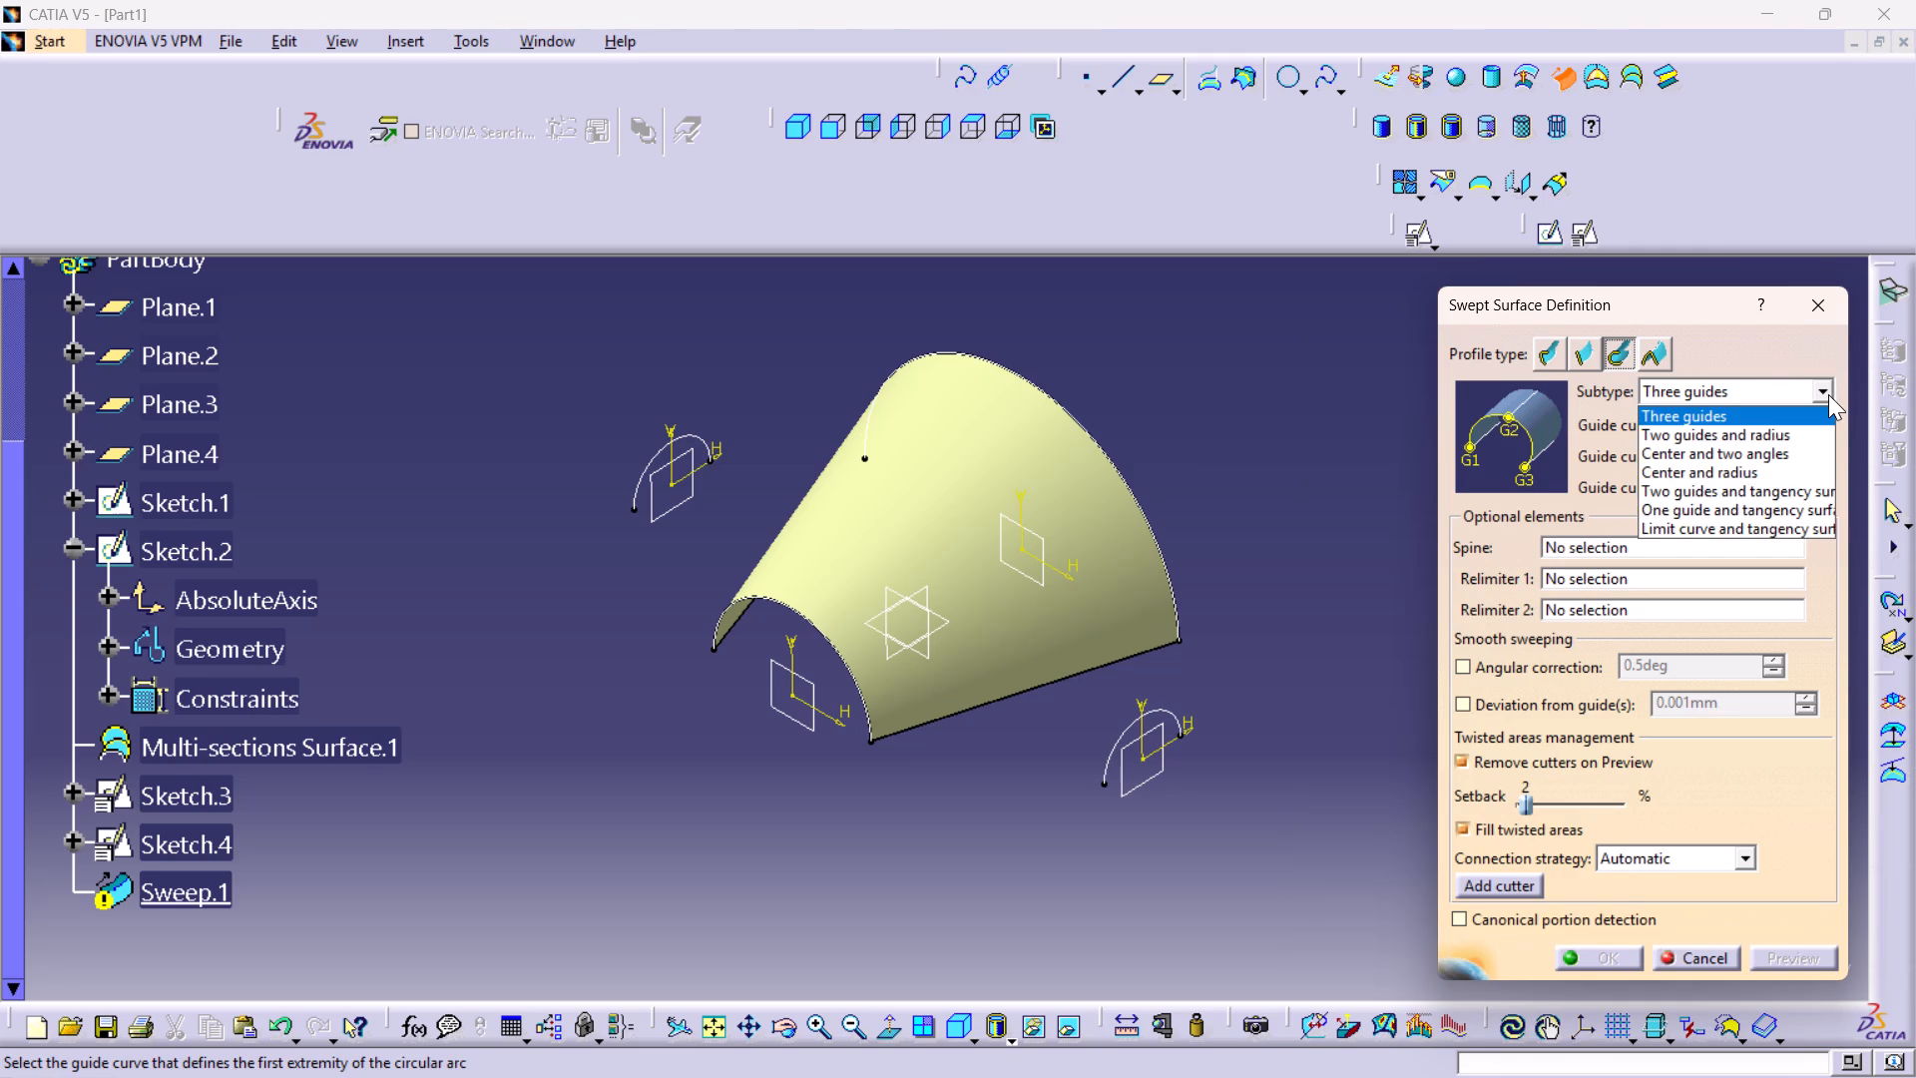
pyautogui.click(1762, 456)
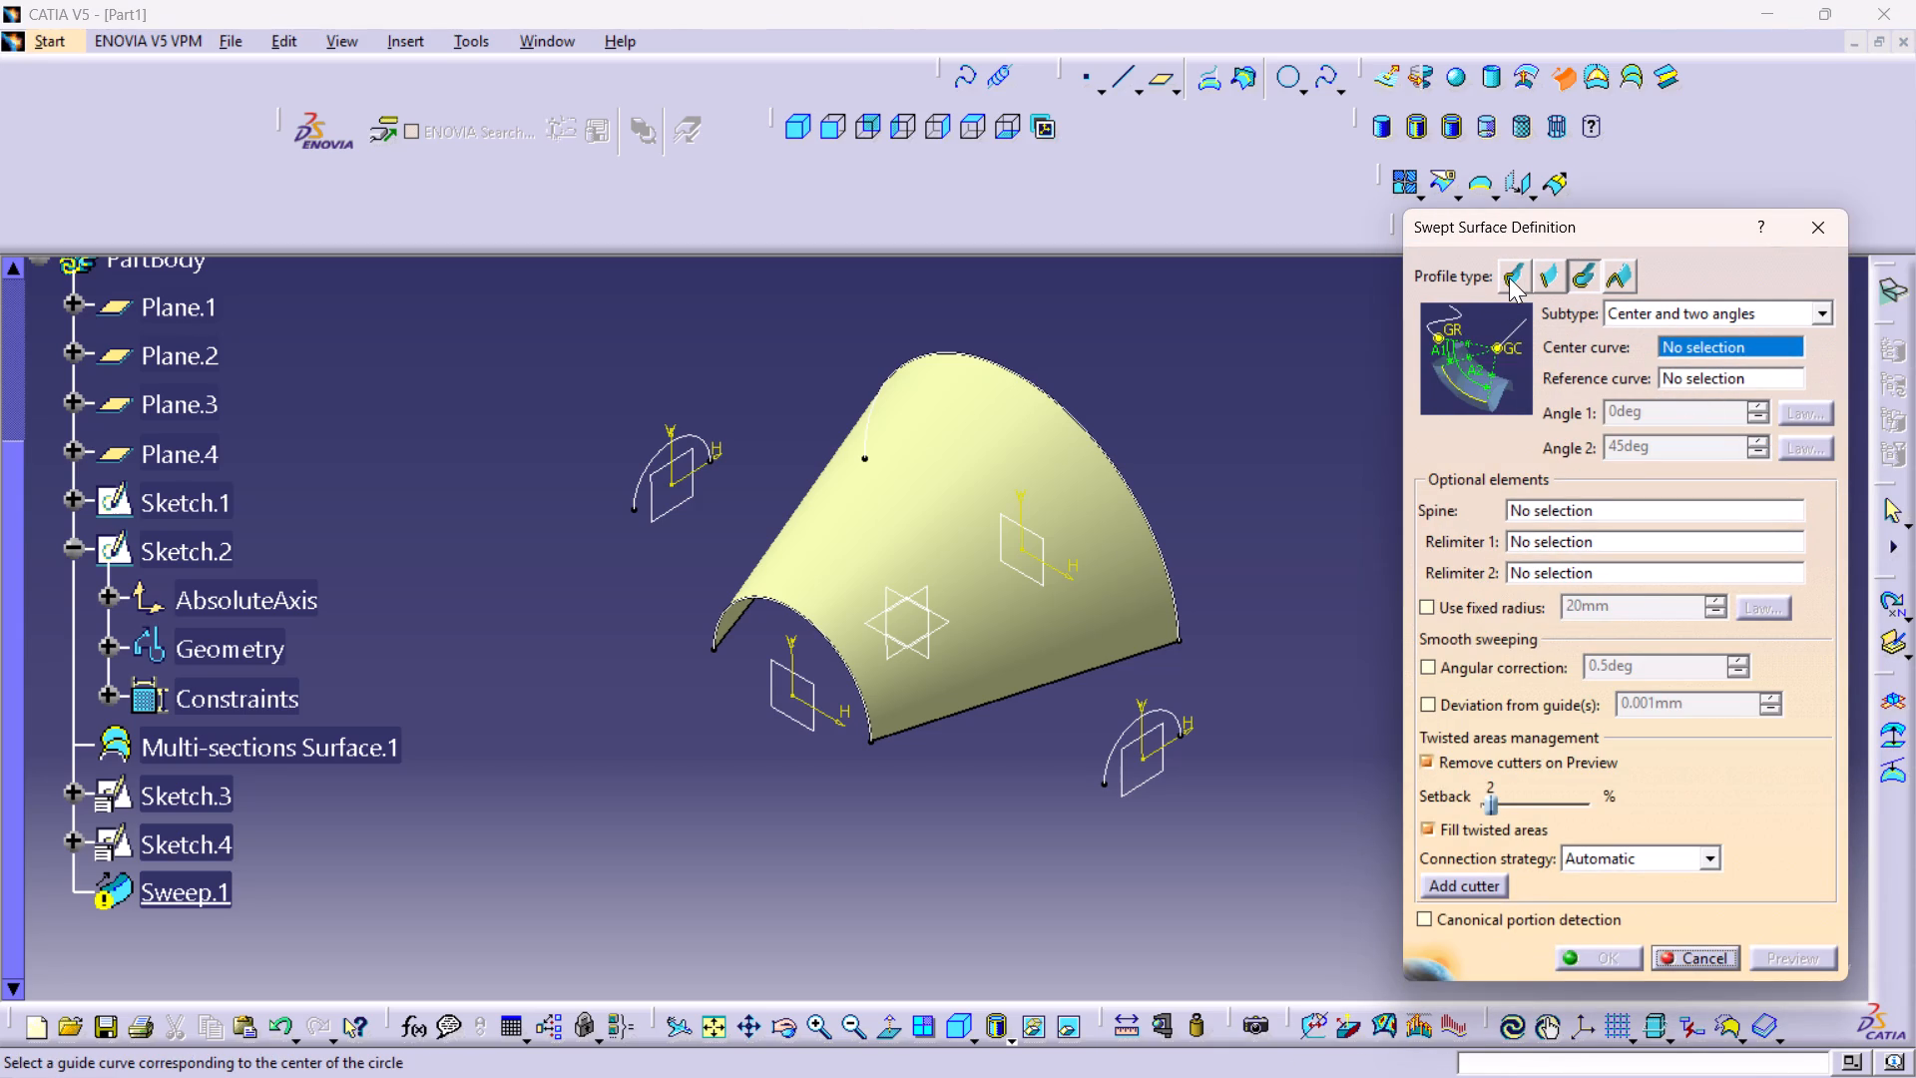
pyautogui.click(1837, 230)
# Start a circular swept surface of subtype Center and two angles with Sketch.3 as its center curve.
pyautogui.click(1567, 77)
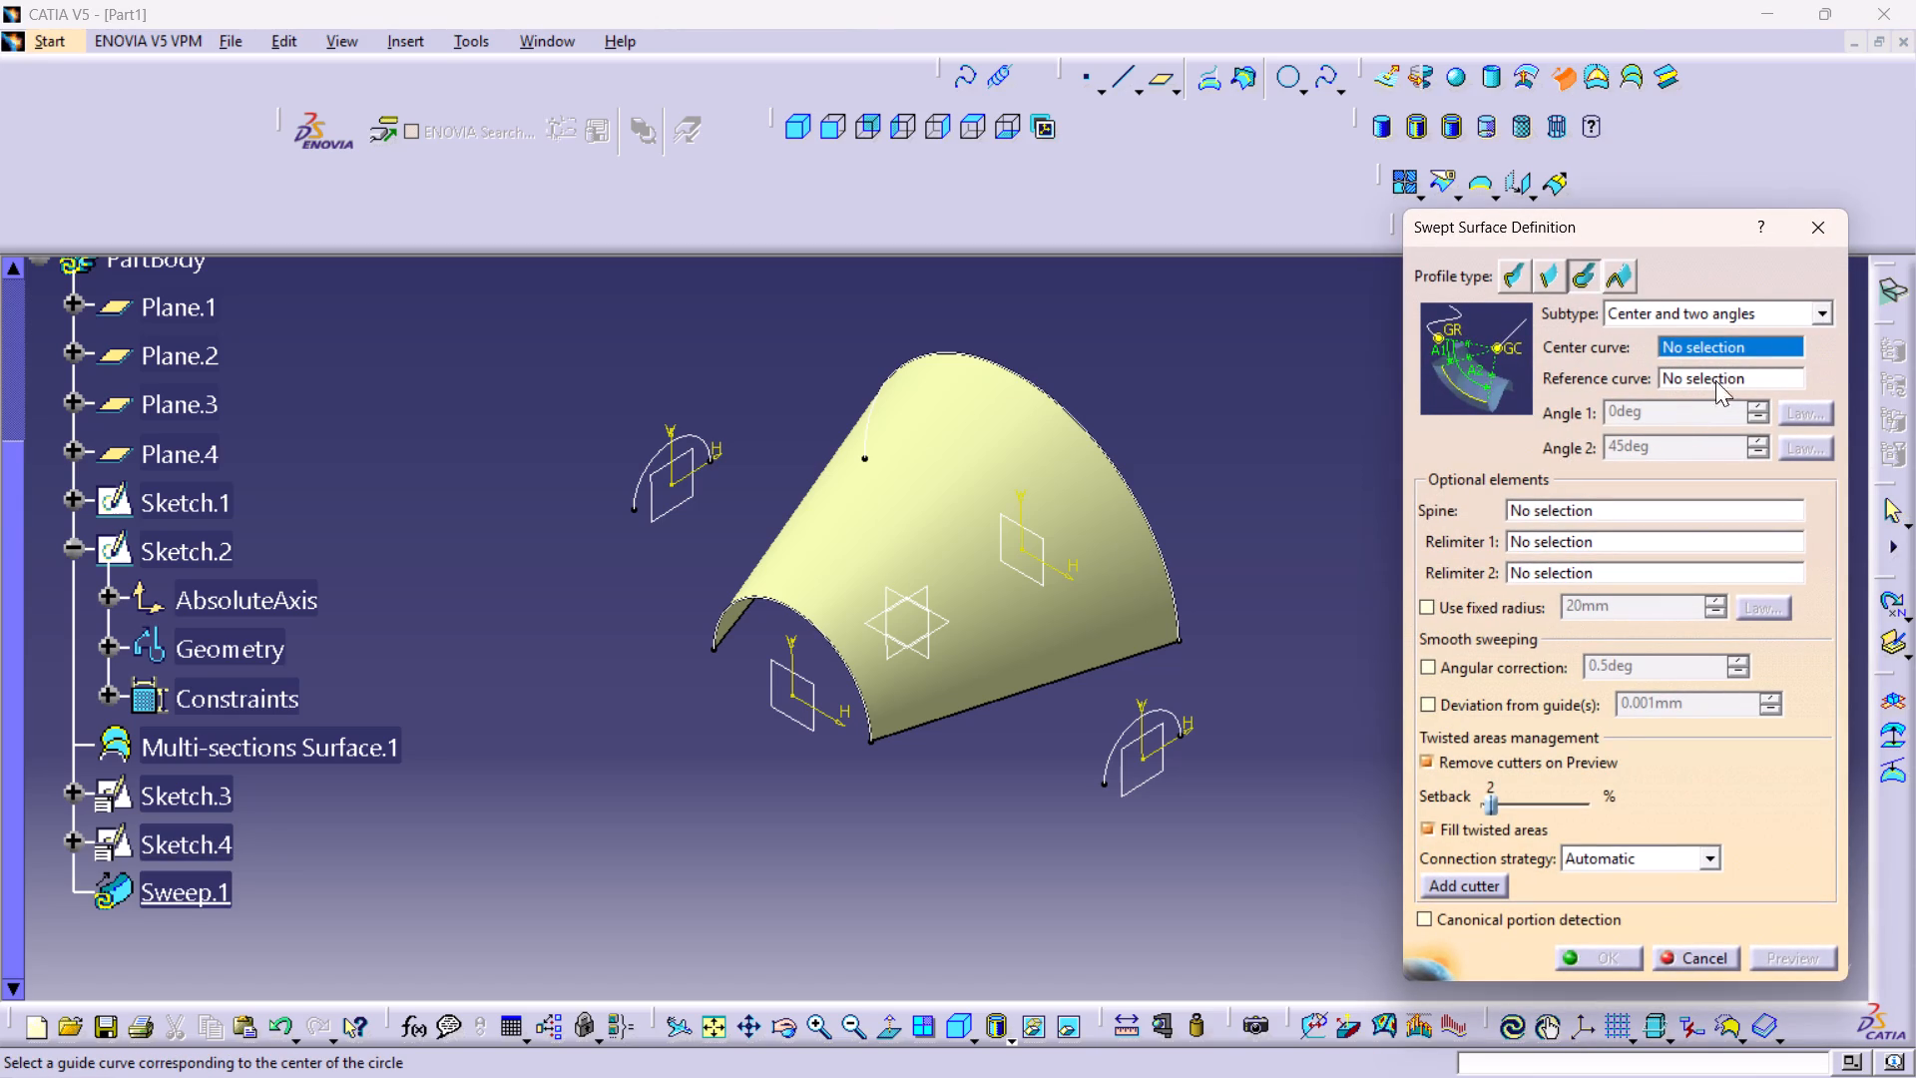
pyautogui.click(1167, 713)
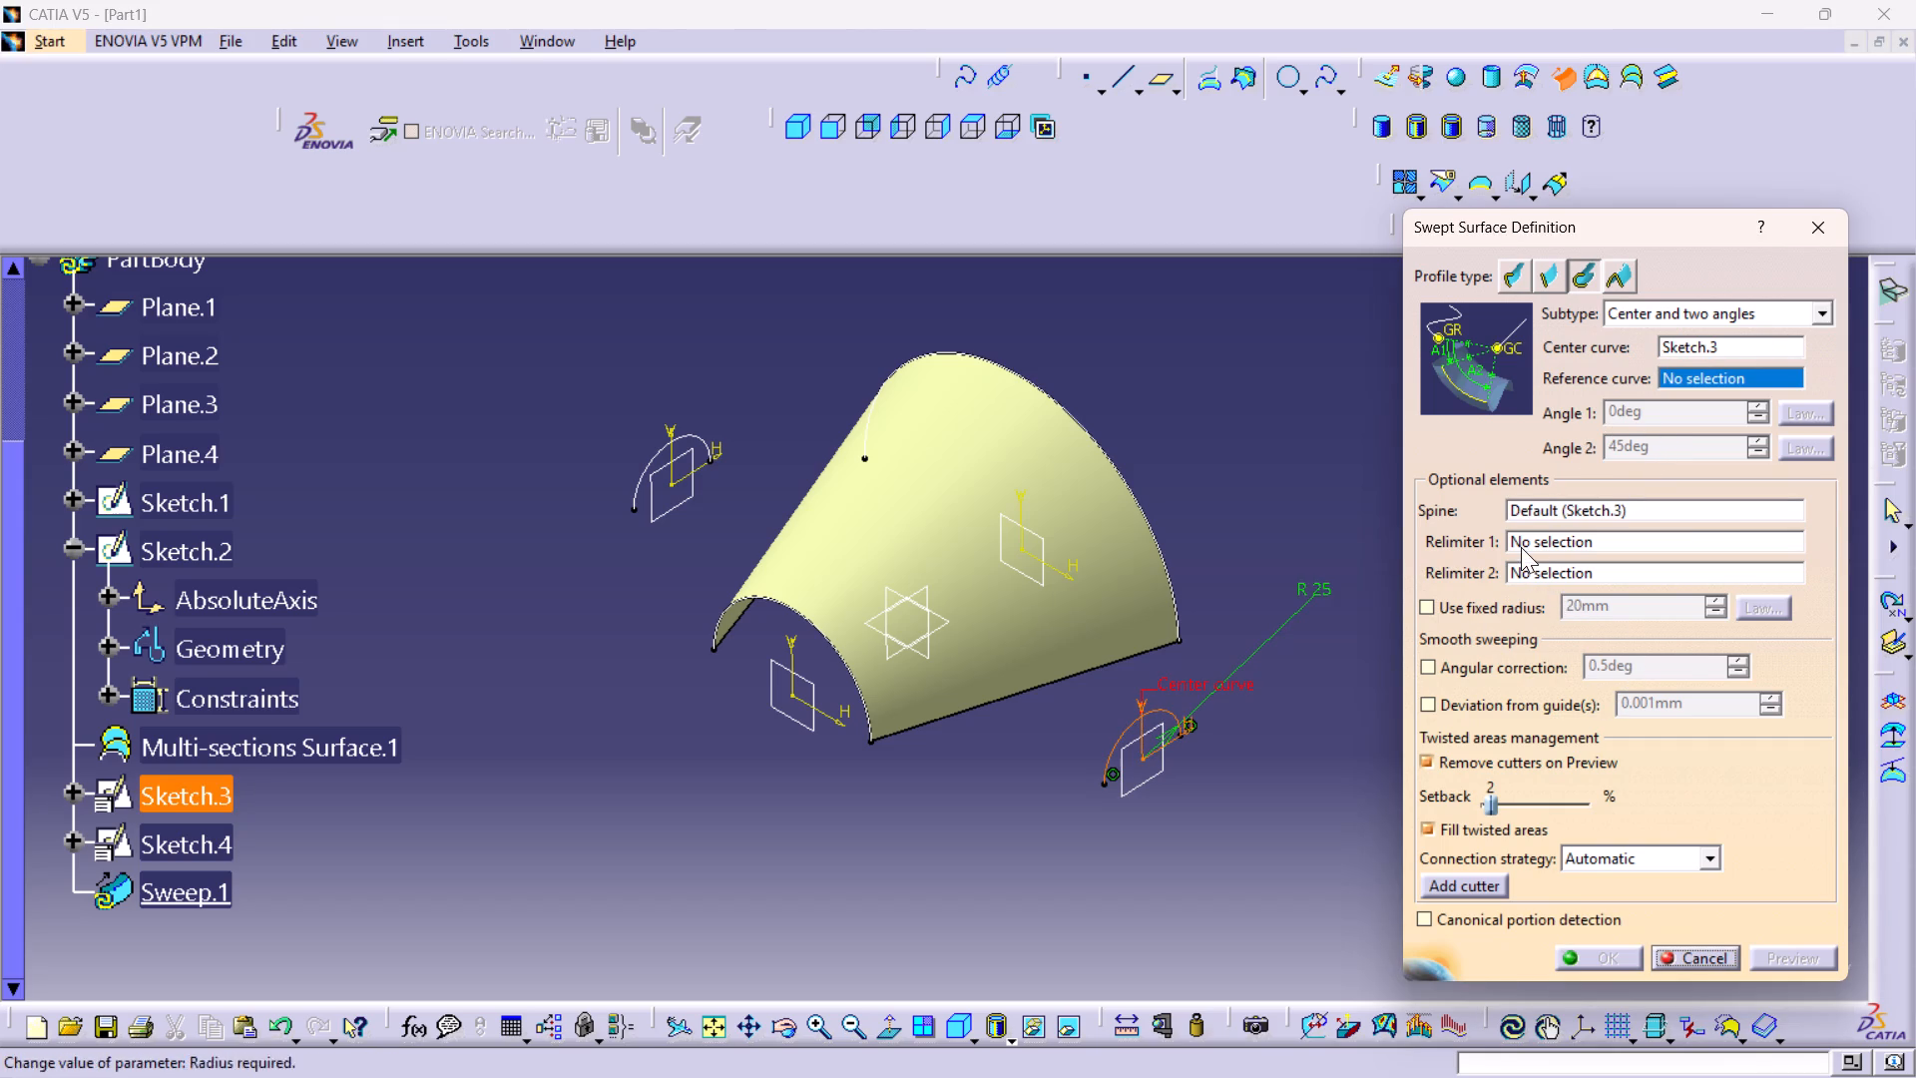
# Begin a new intersection as the sweep's Relimiter 1, with Multi-sections Surface.1 as its first element.
pyautogui.click(1556, 537)
pyautogui.click(1556, 537)
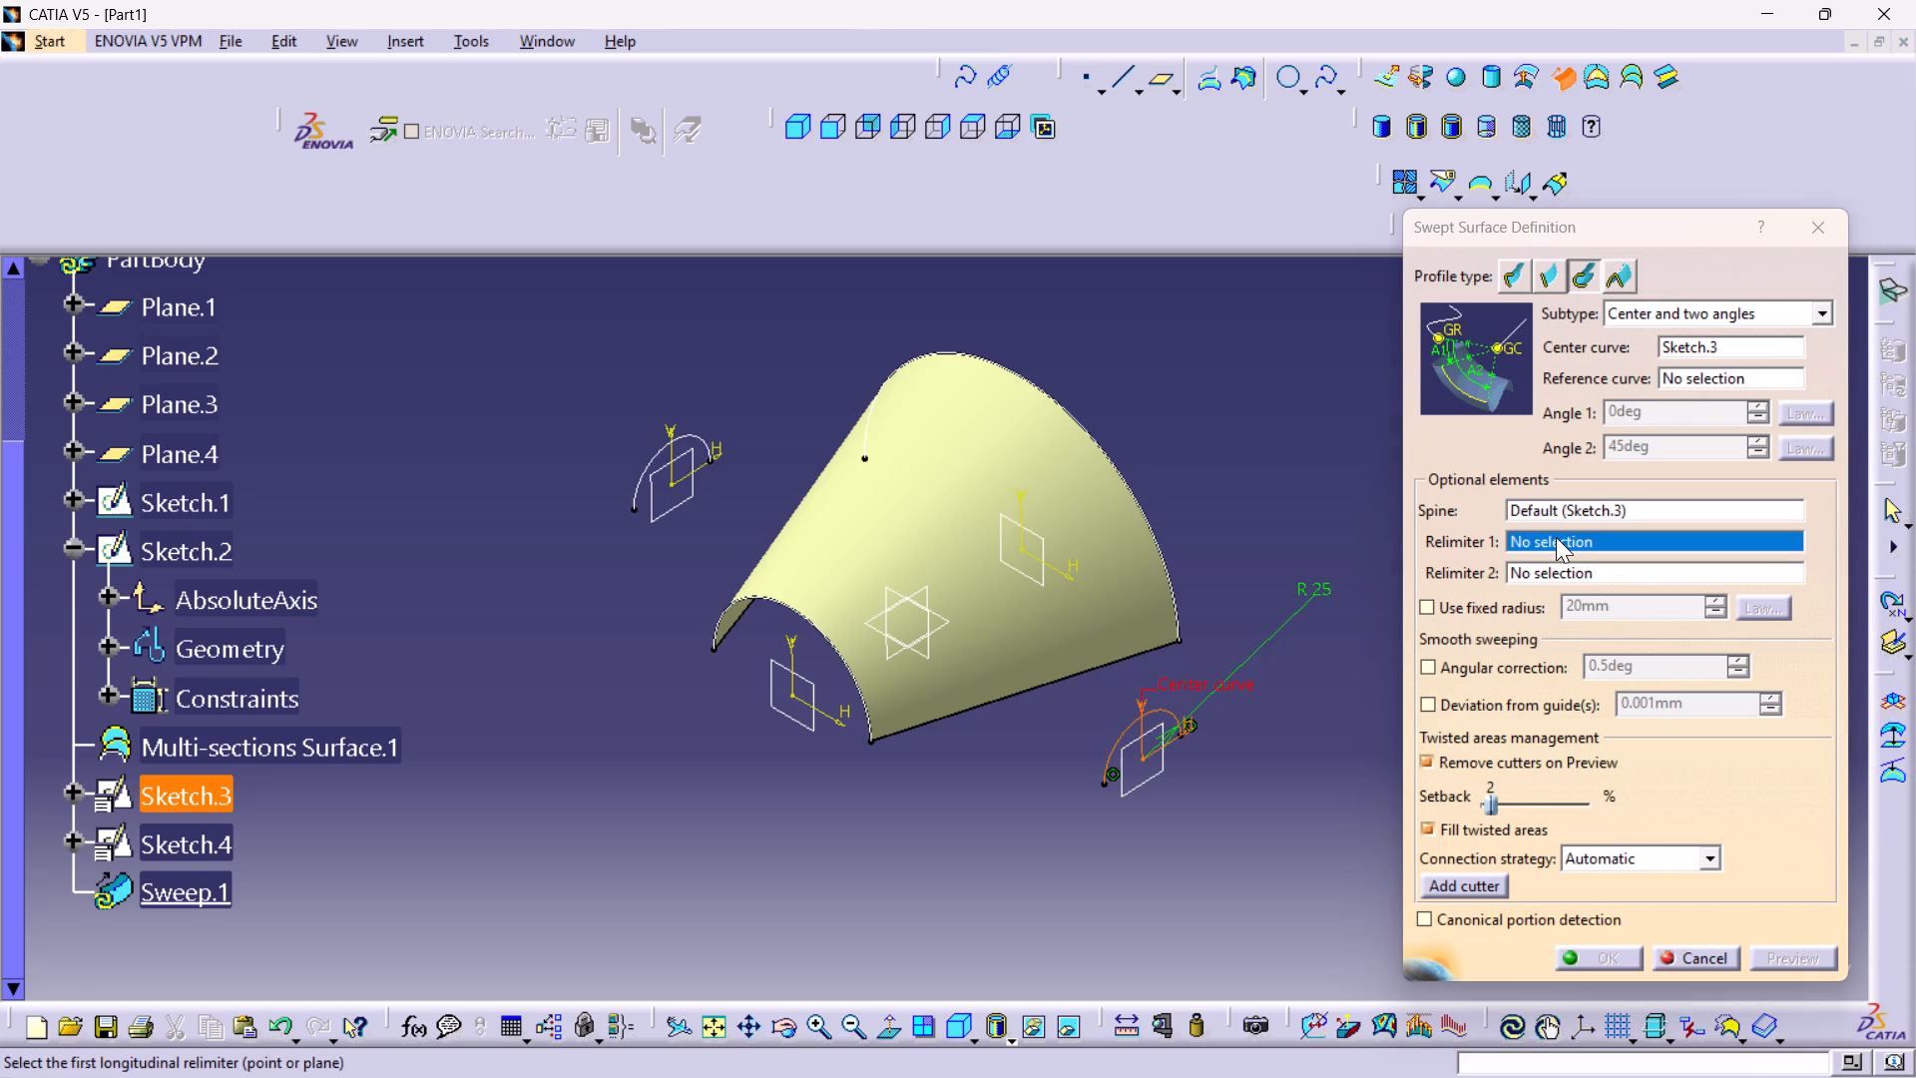
pyautogui.rightClick(1556, 537)
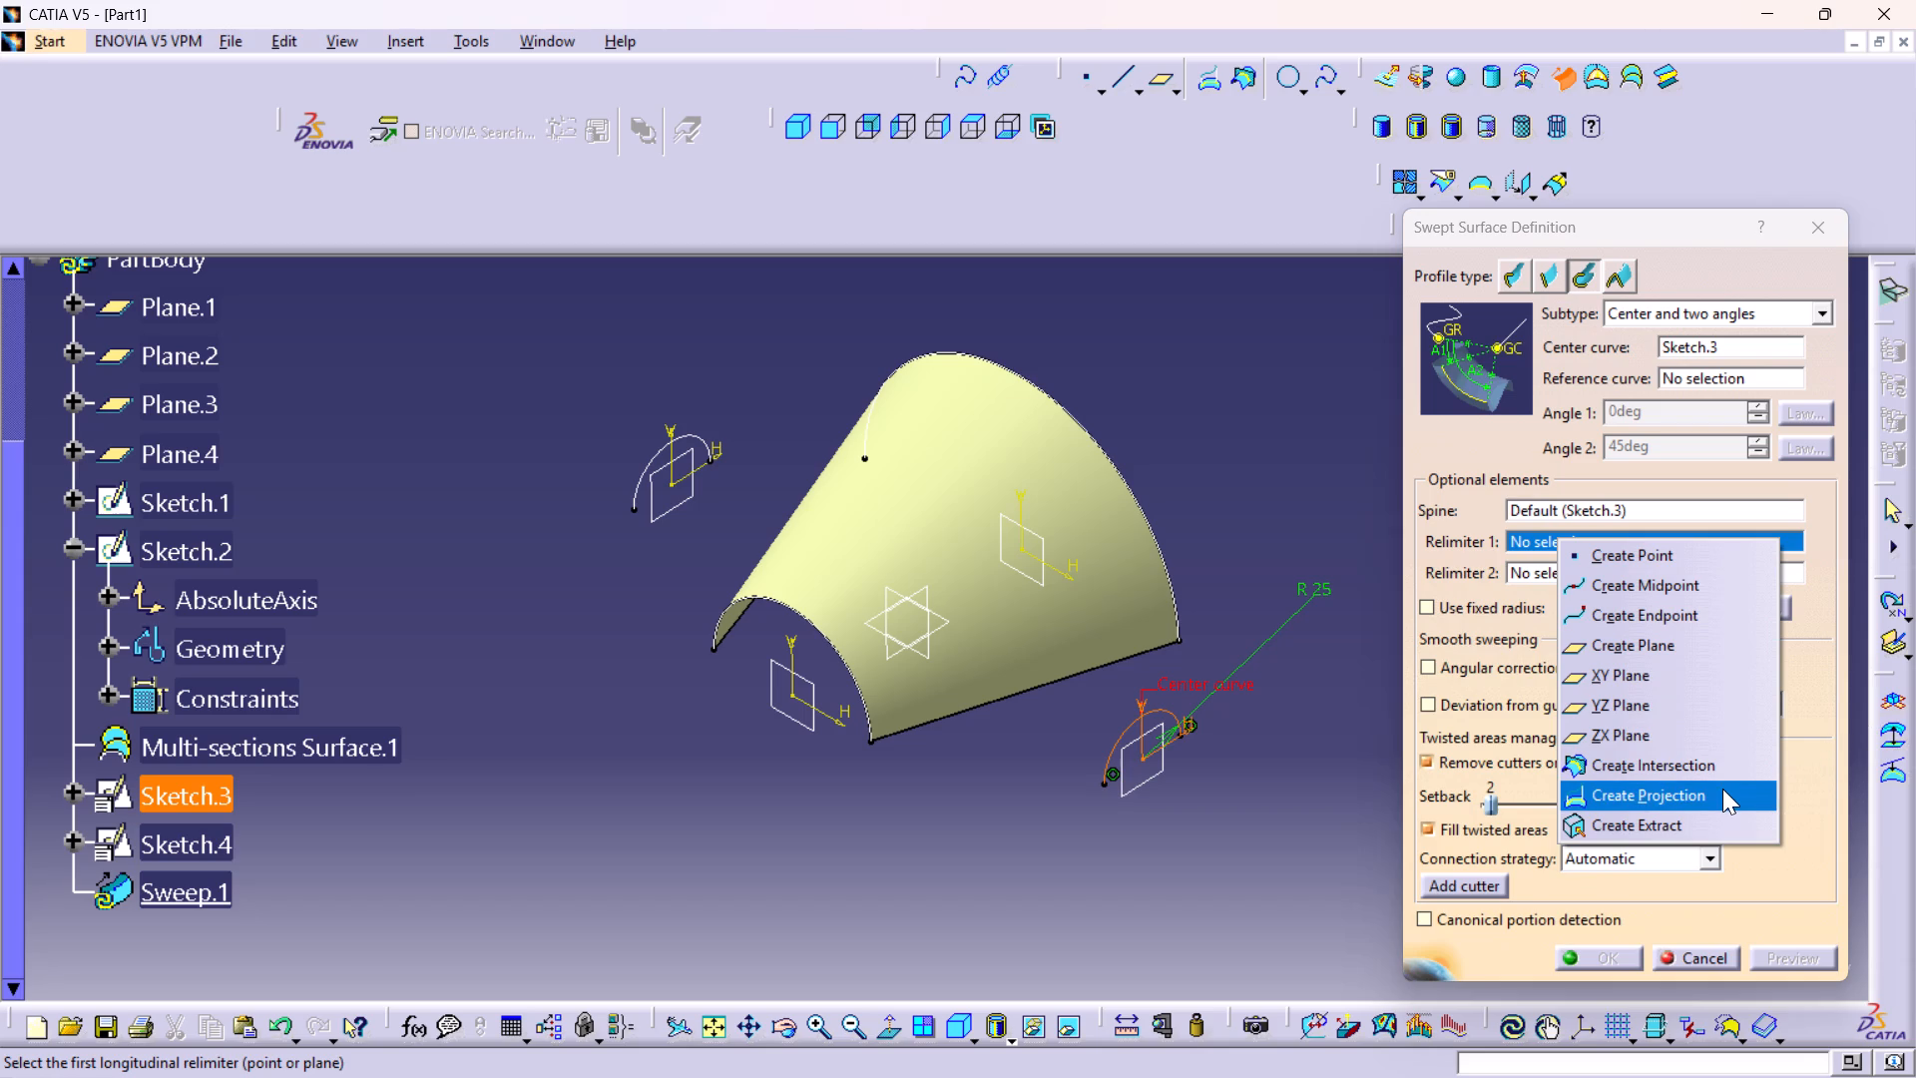
pyautogui.click(1668, 765)
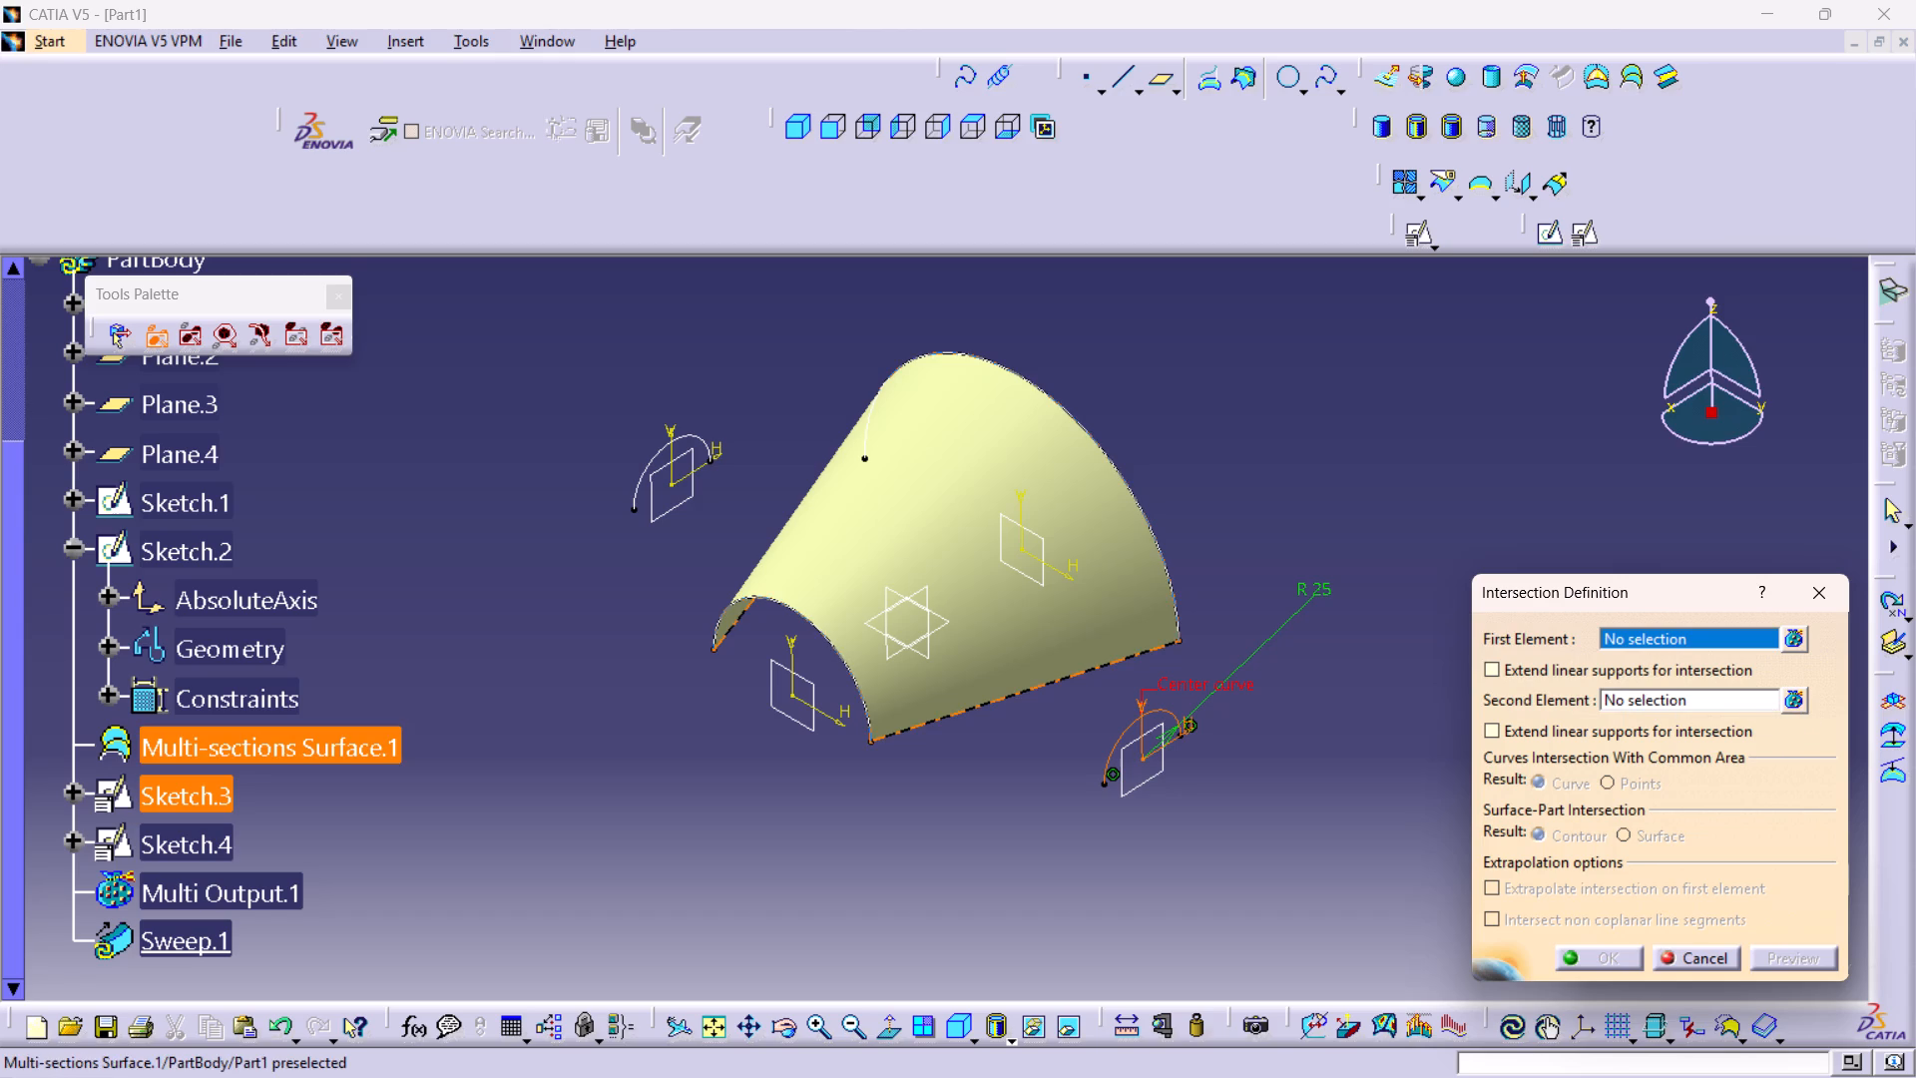
pyautogui.click(1035, 671)
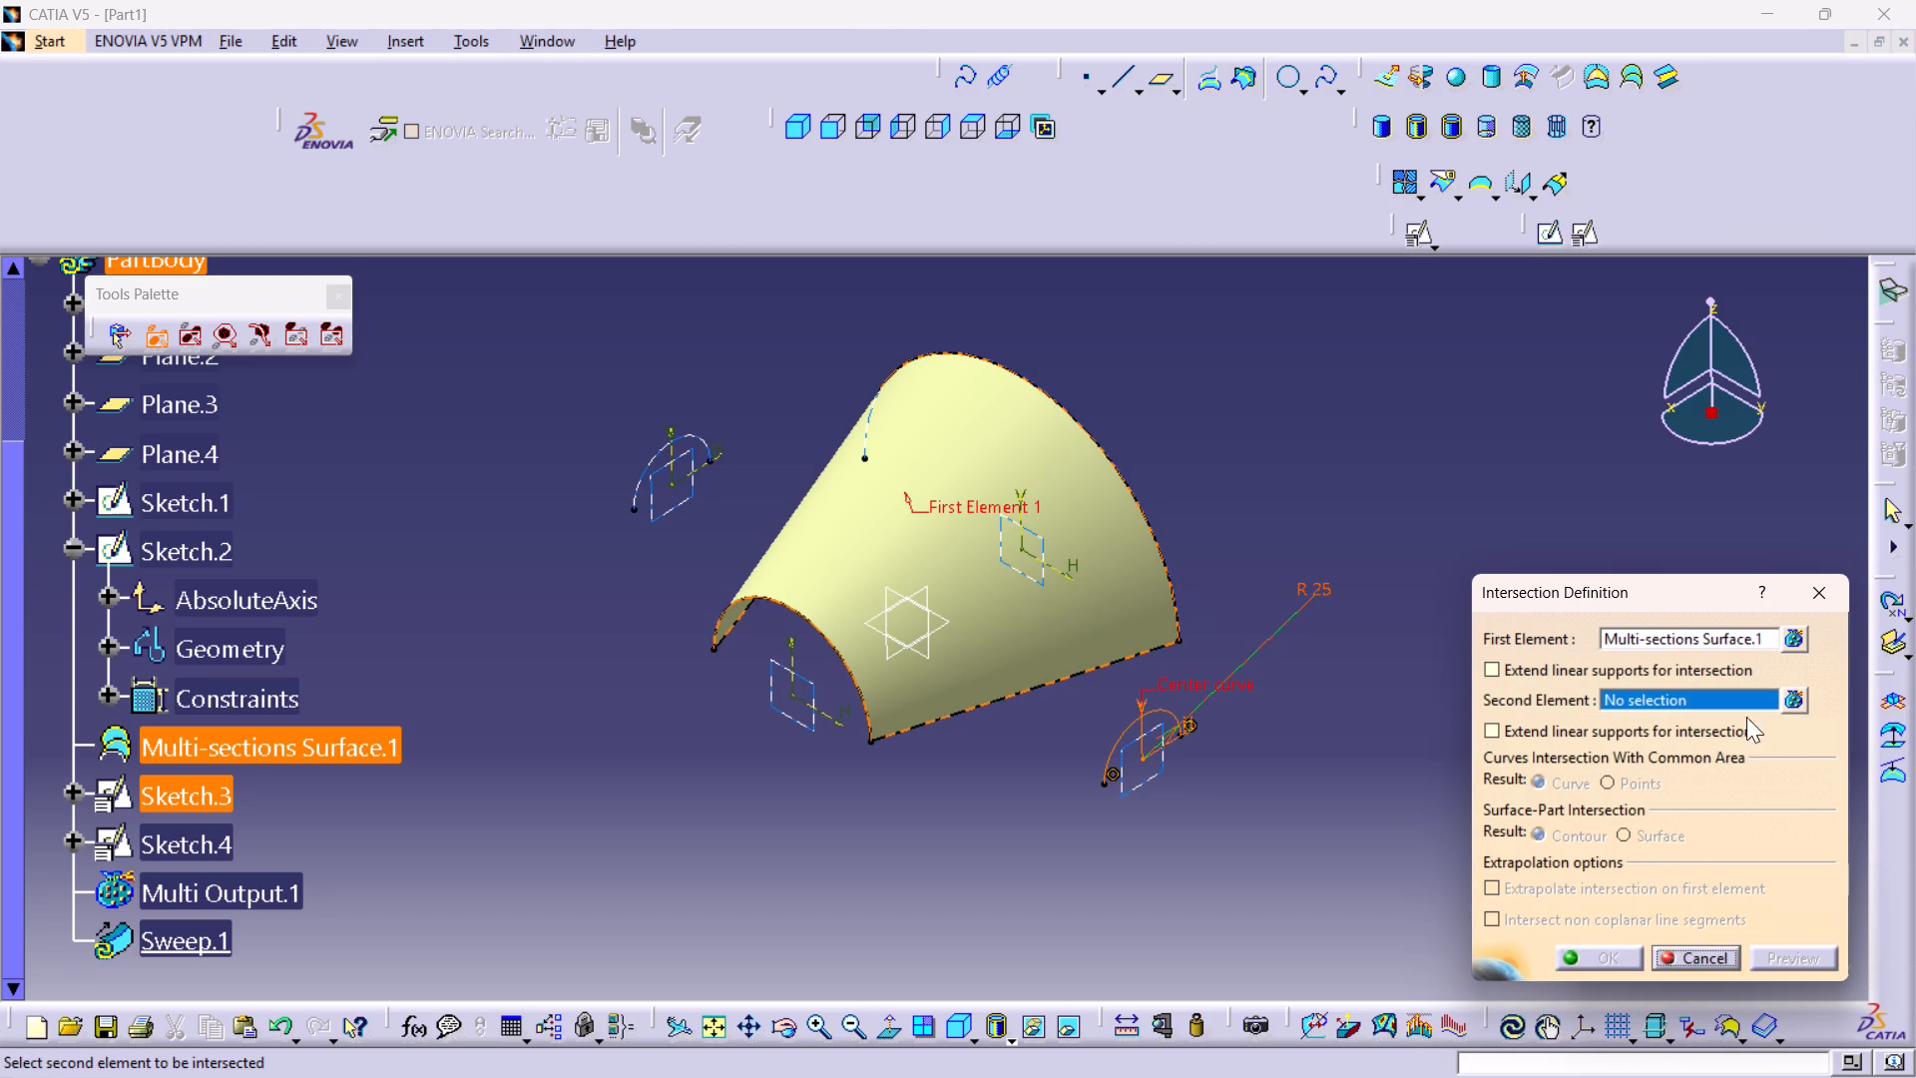
pyautogui.rightClick(1790, 703)
pyautogui.click(1806, 691)
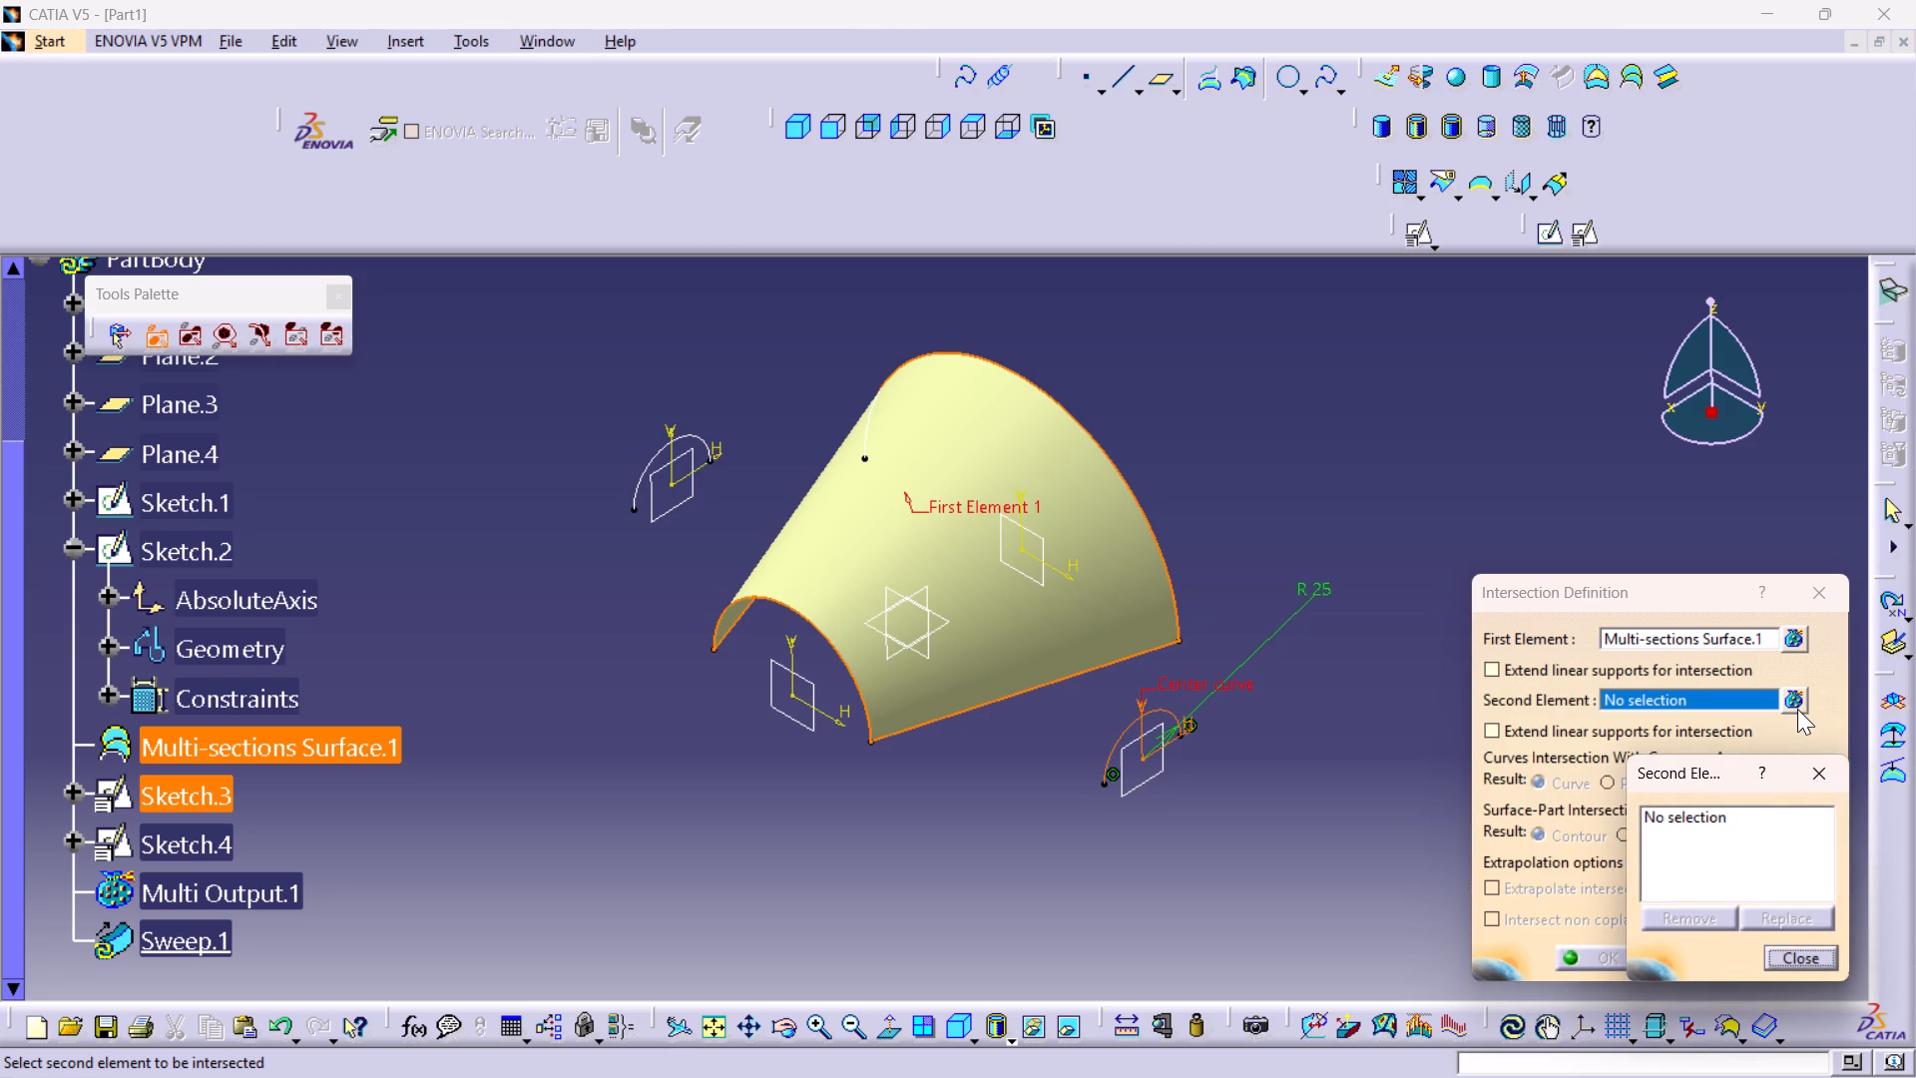
pyautogui.rightClick(1794, 706)
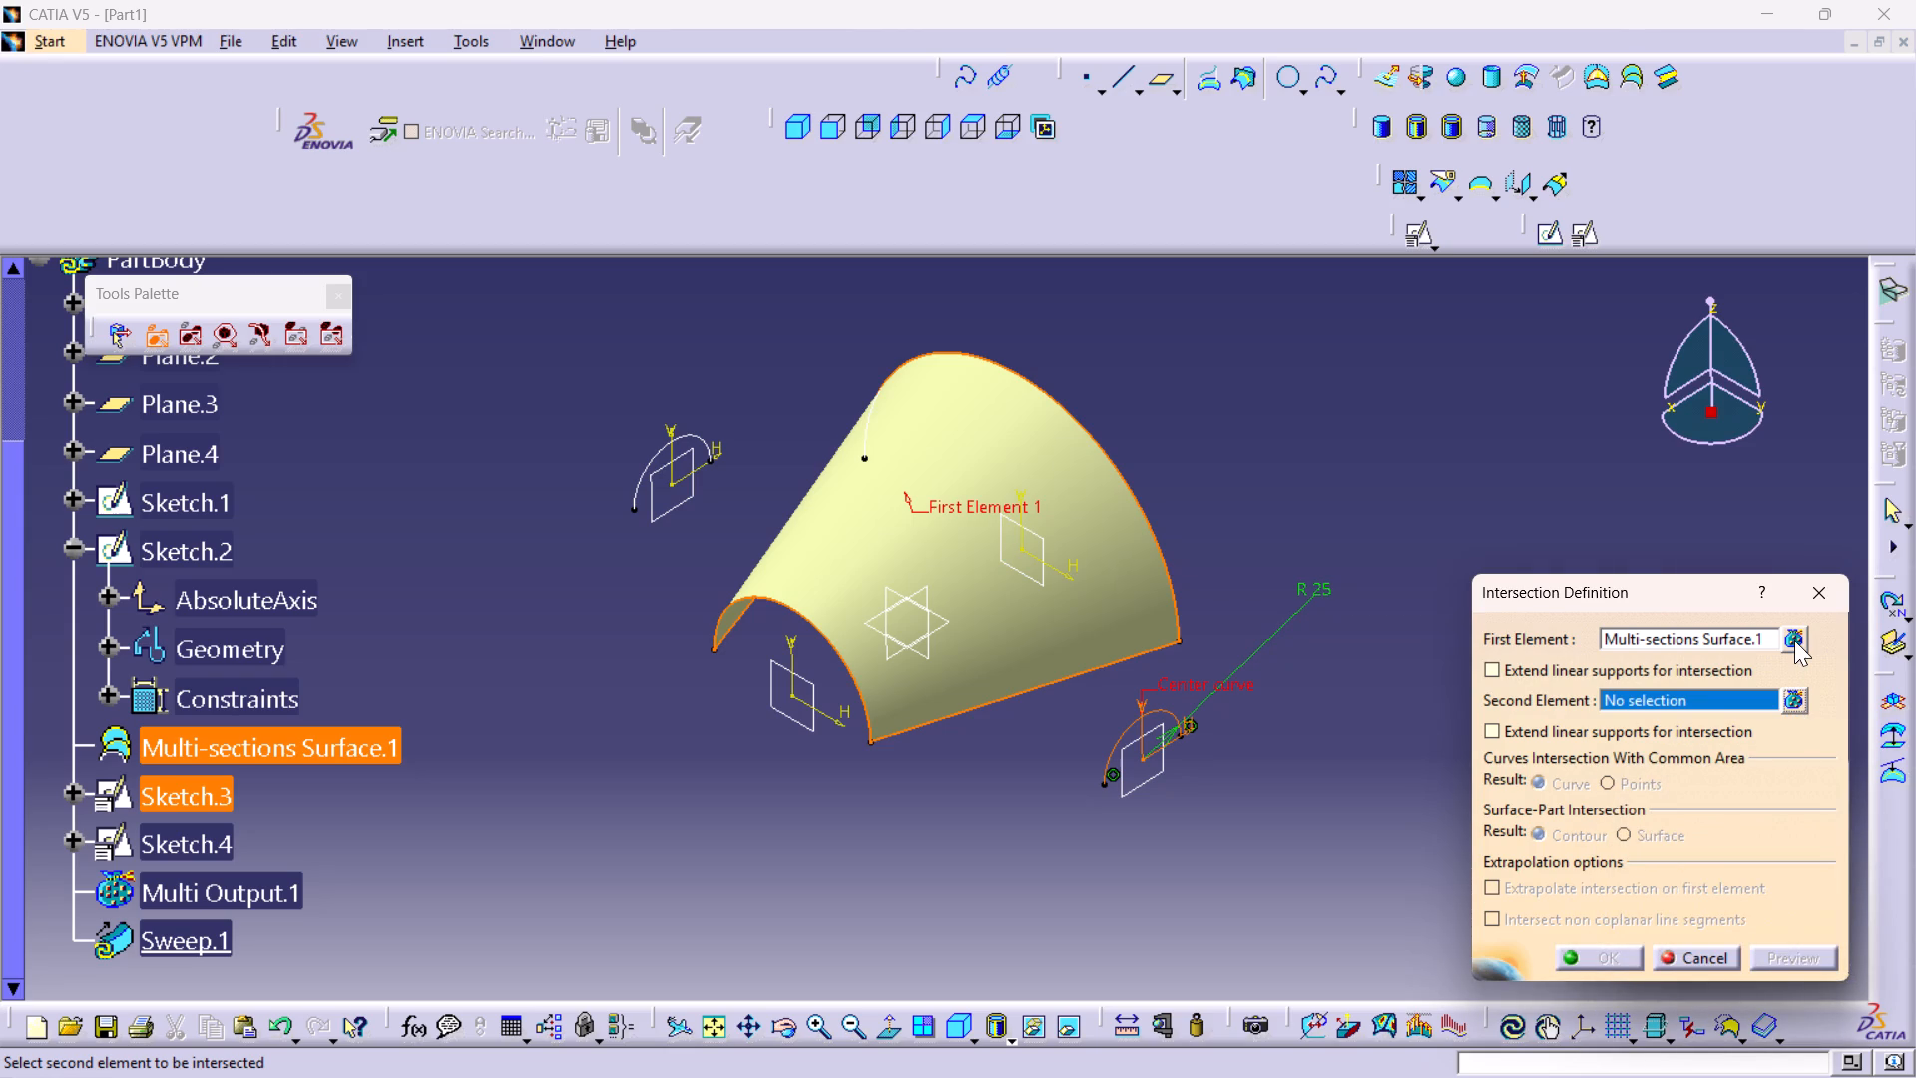
pyautogui.click(1794, 640)
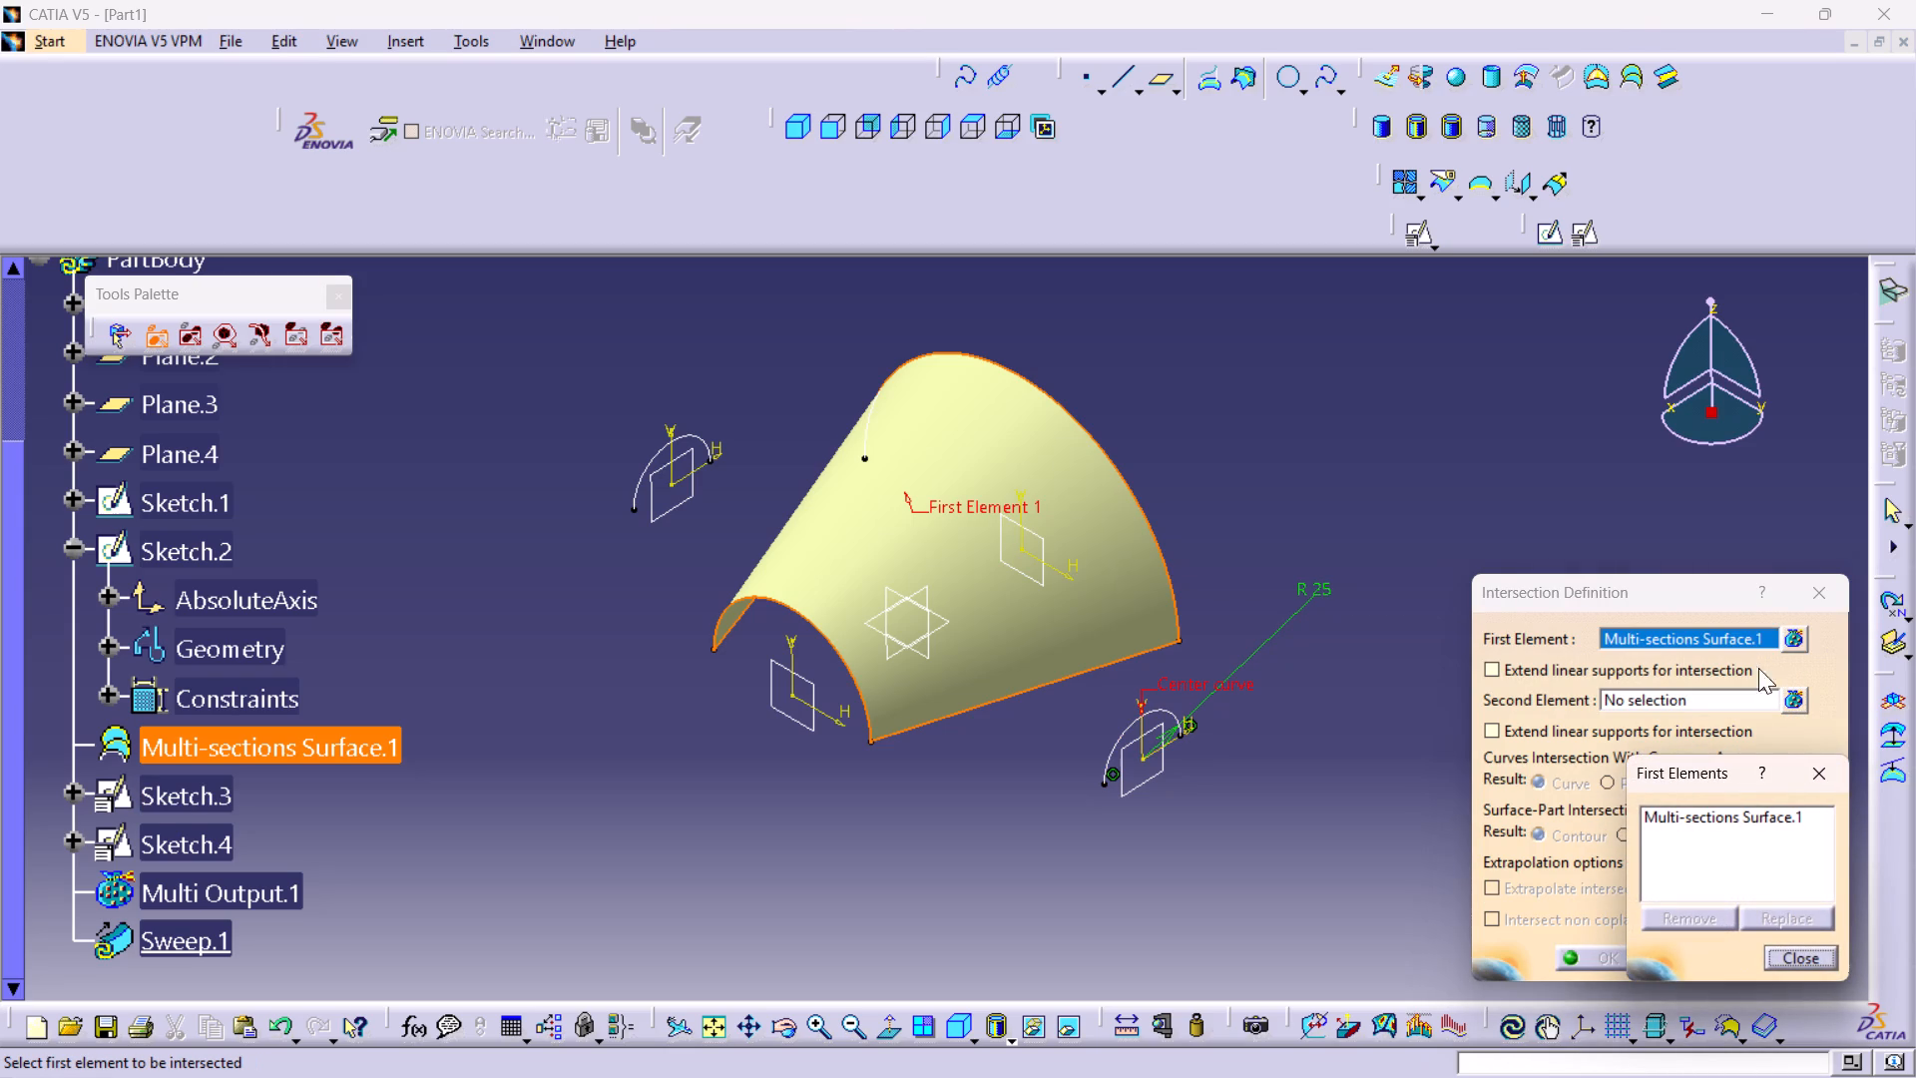
pyautogui.click(1819, 777)
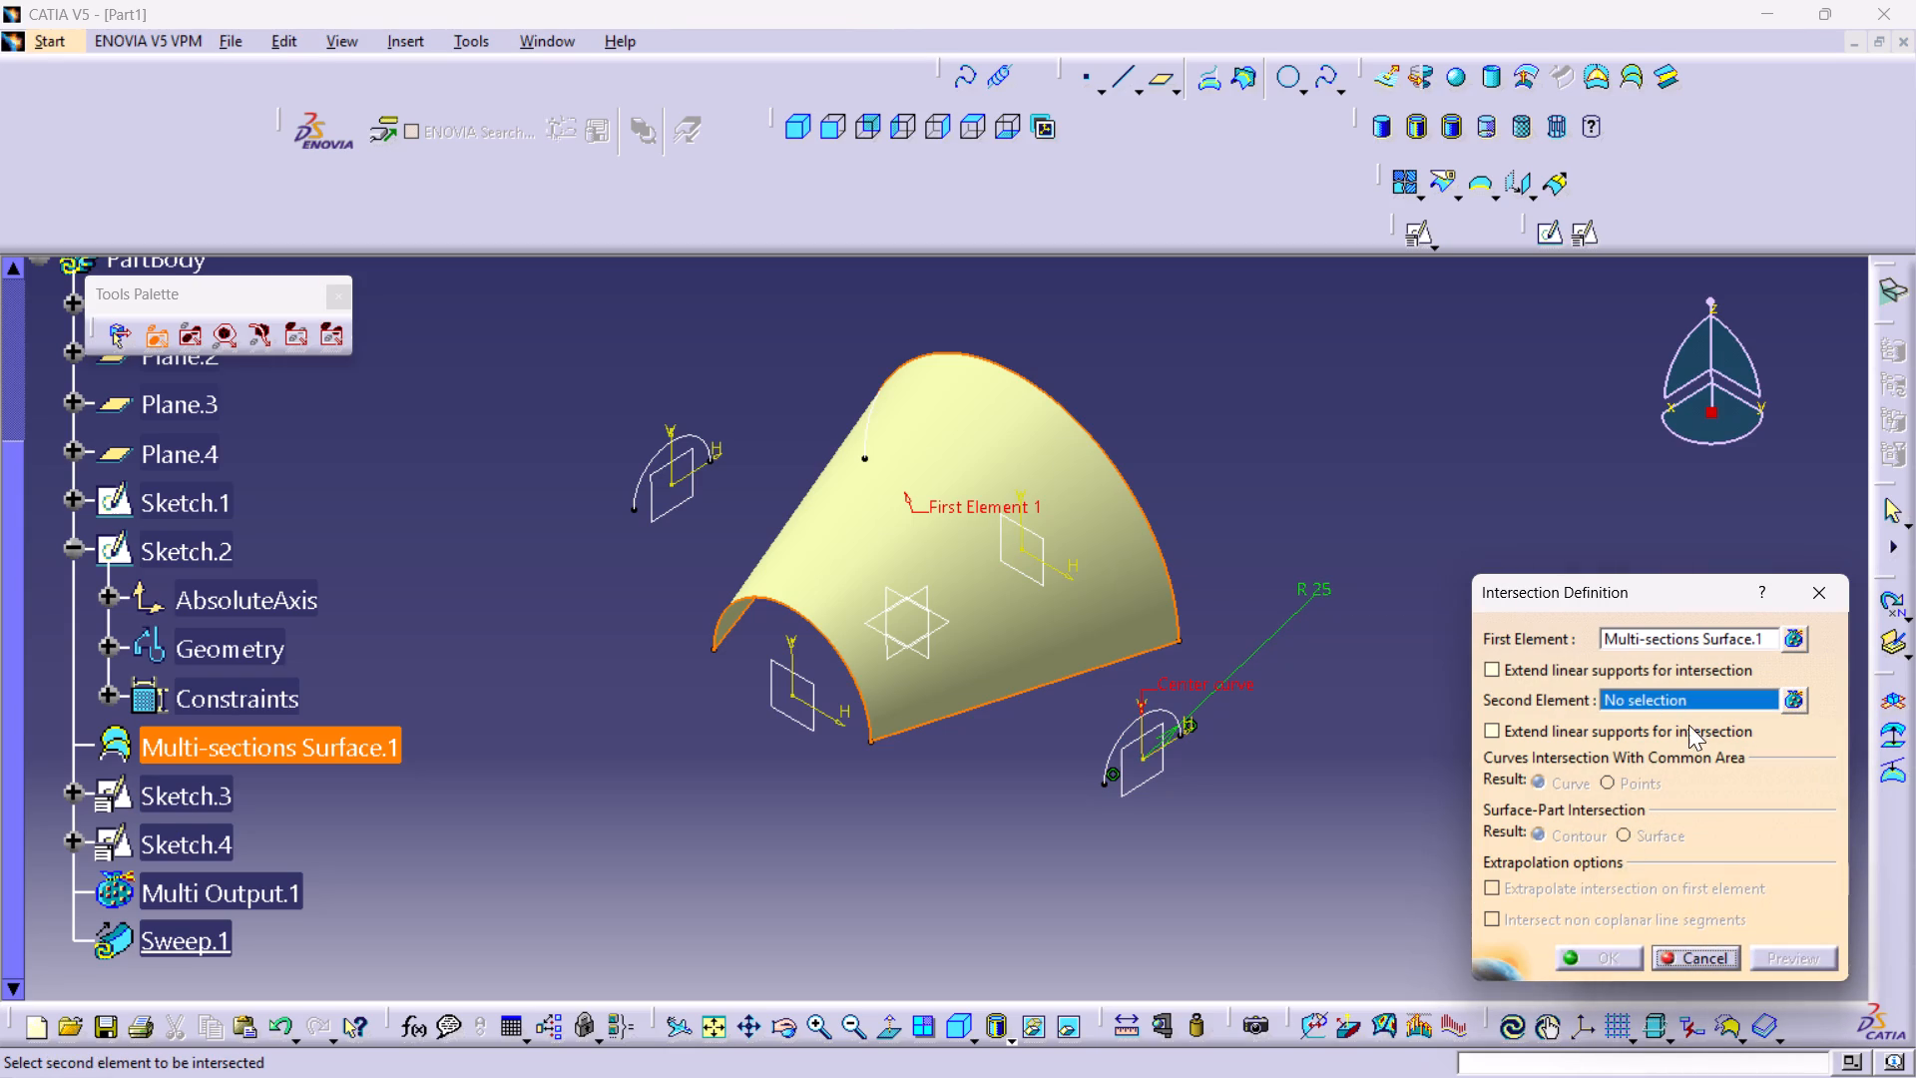
# Begin a new extruded surface as the intersection's second element, with a new boundary curve as its profile.
pyautogui.rightClick(1704, 703)
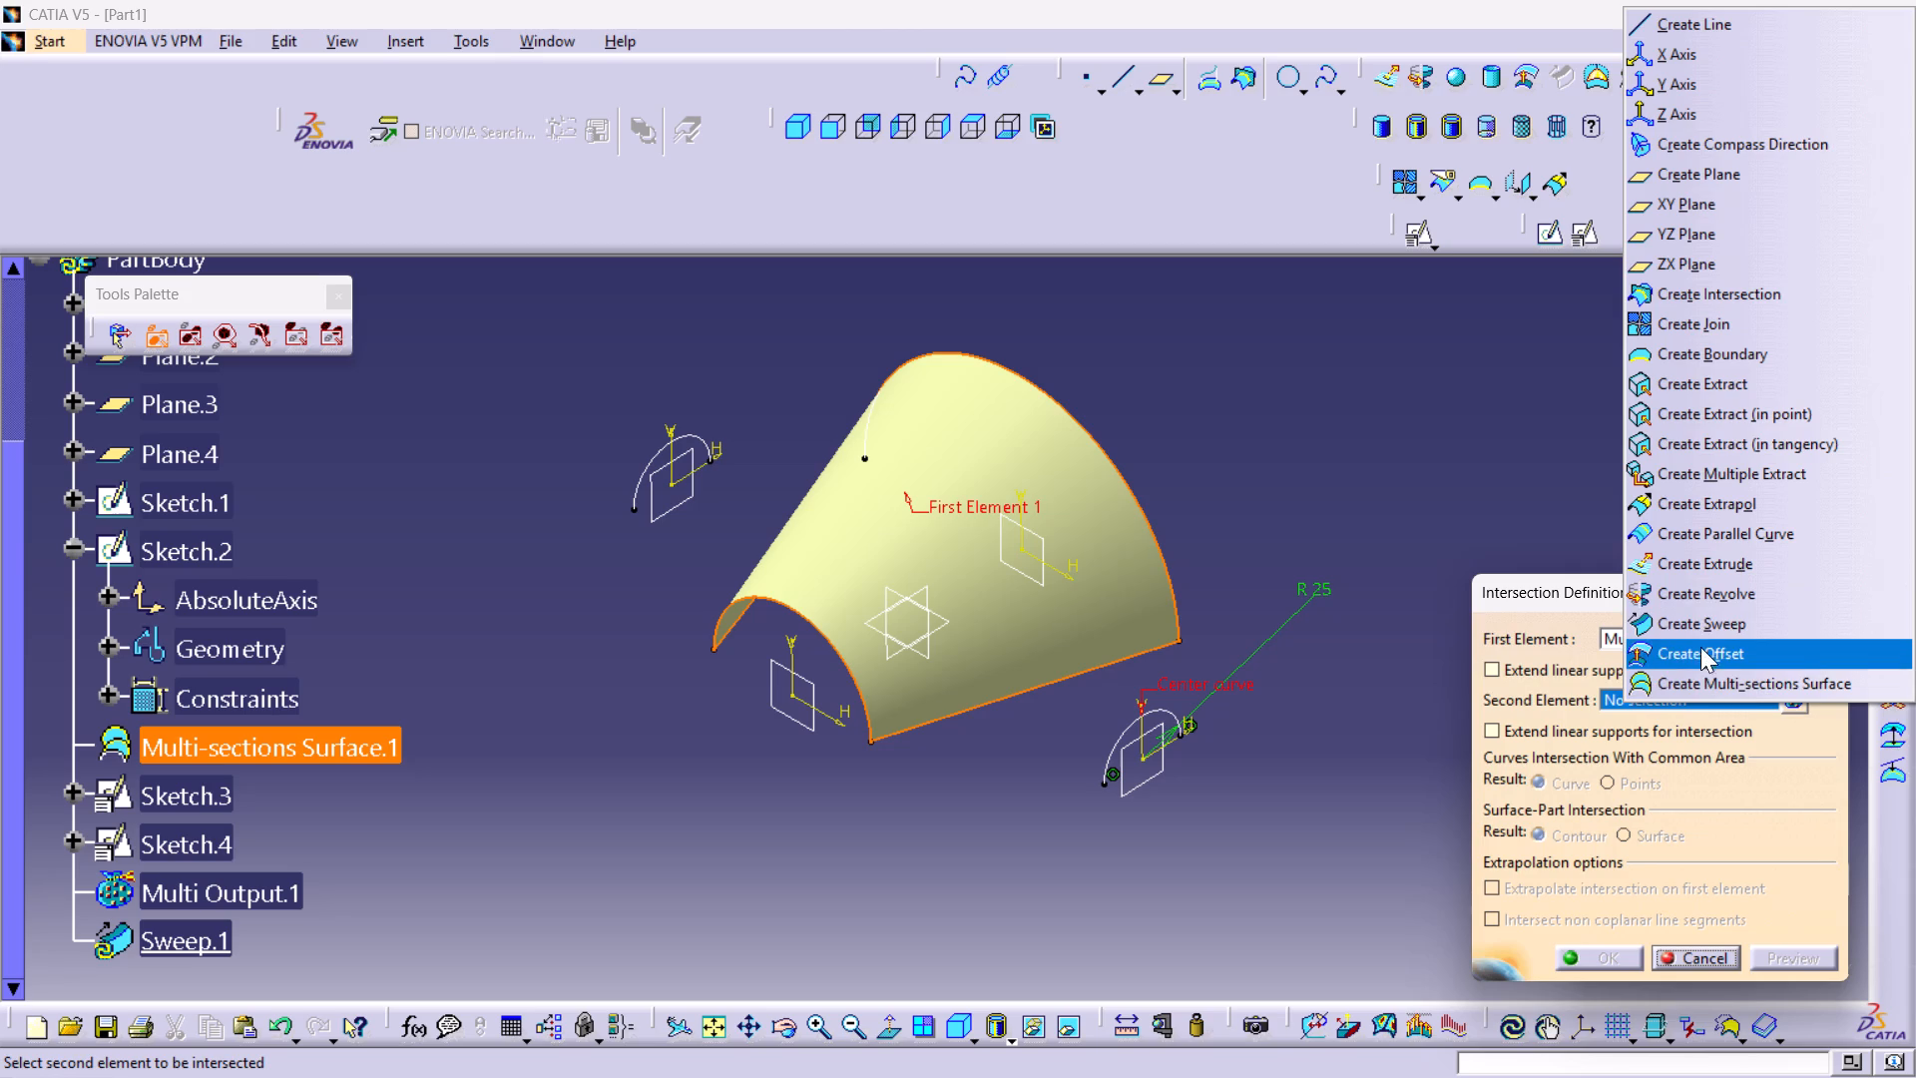
pyautogui.click(1700, 570)
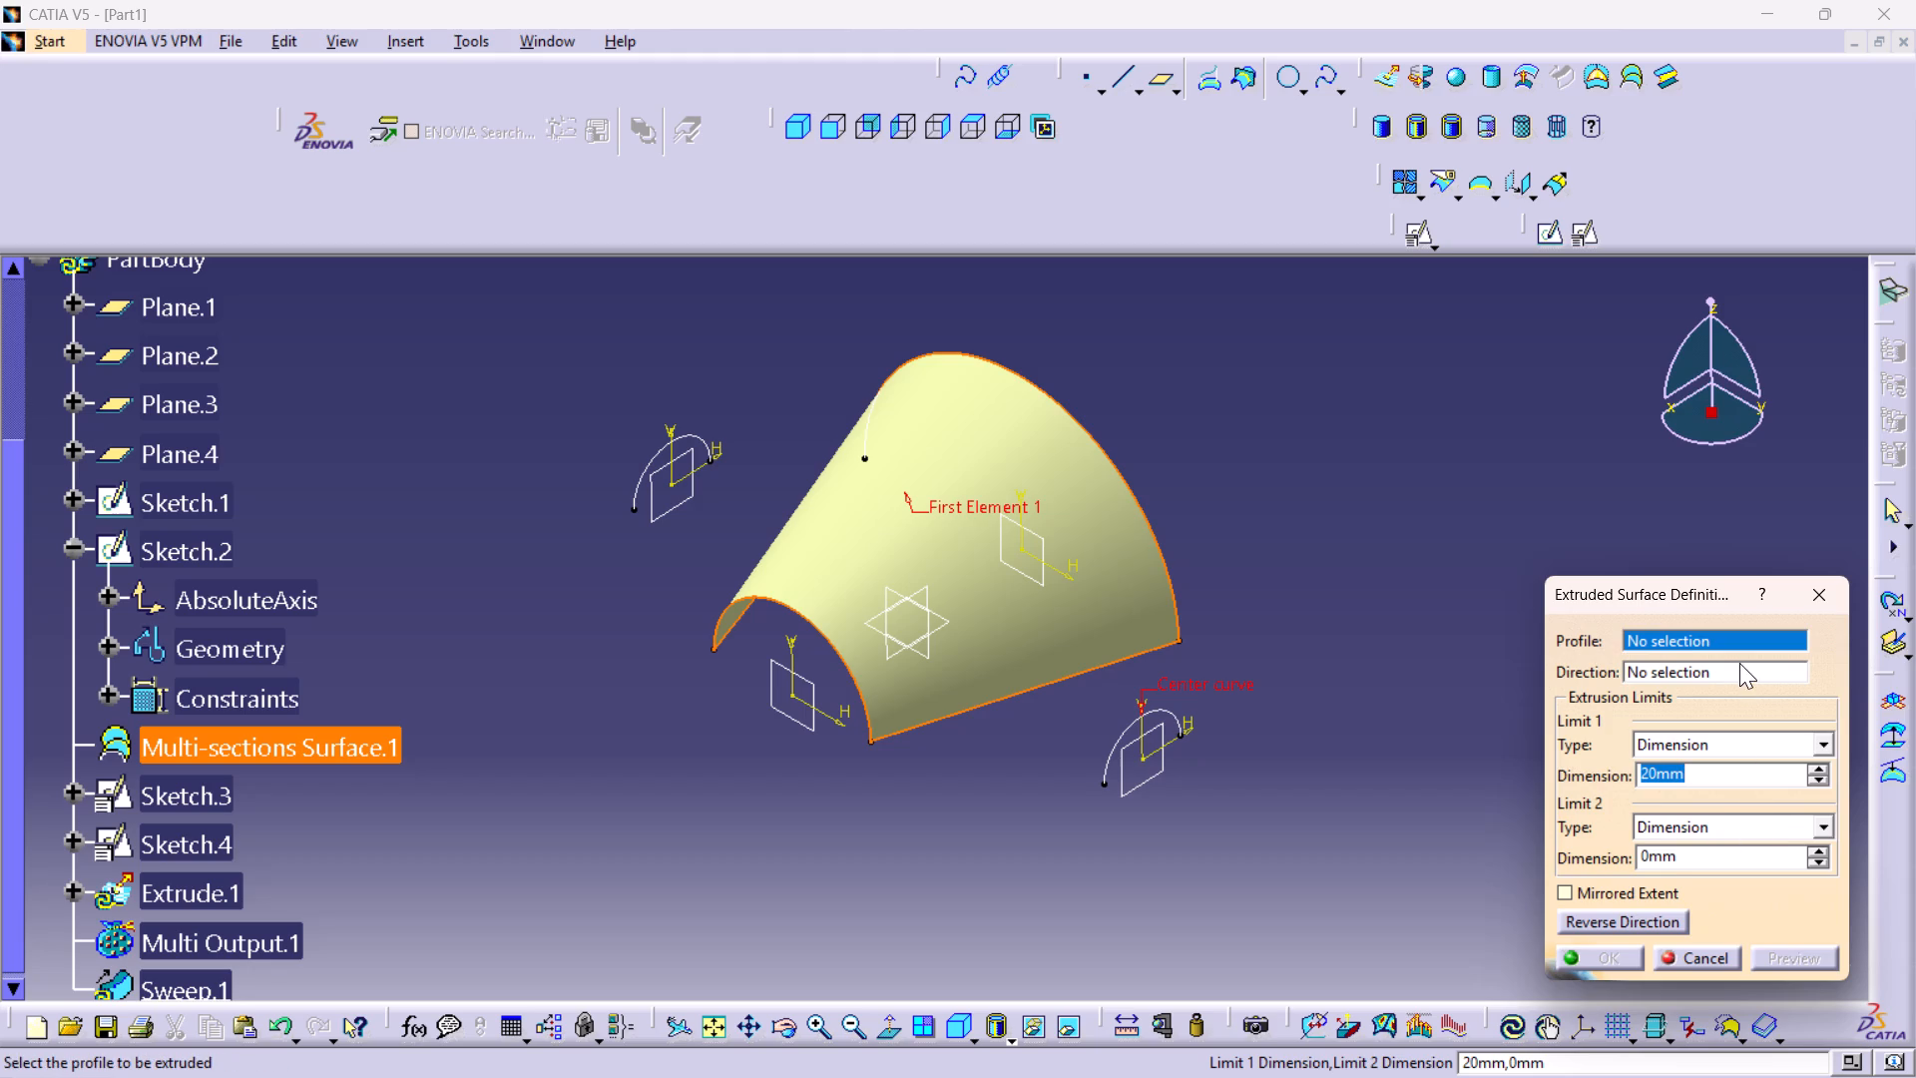
pyautogui.rightClick(1718, 633)
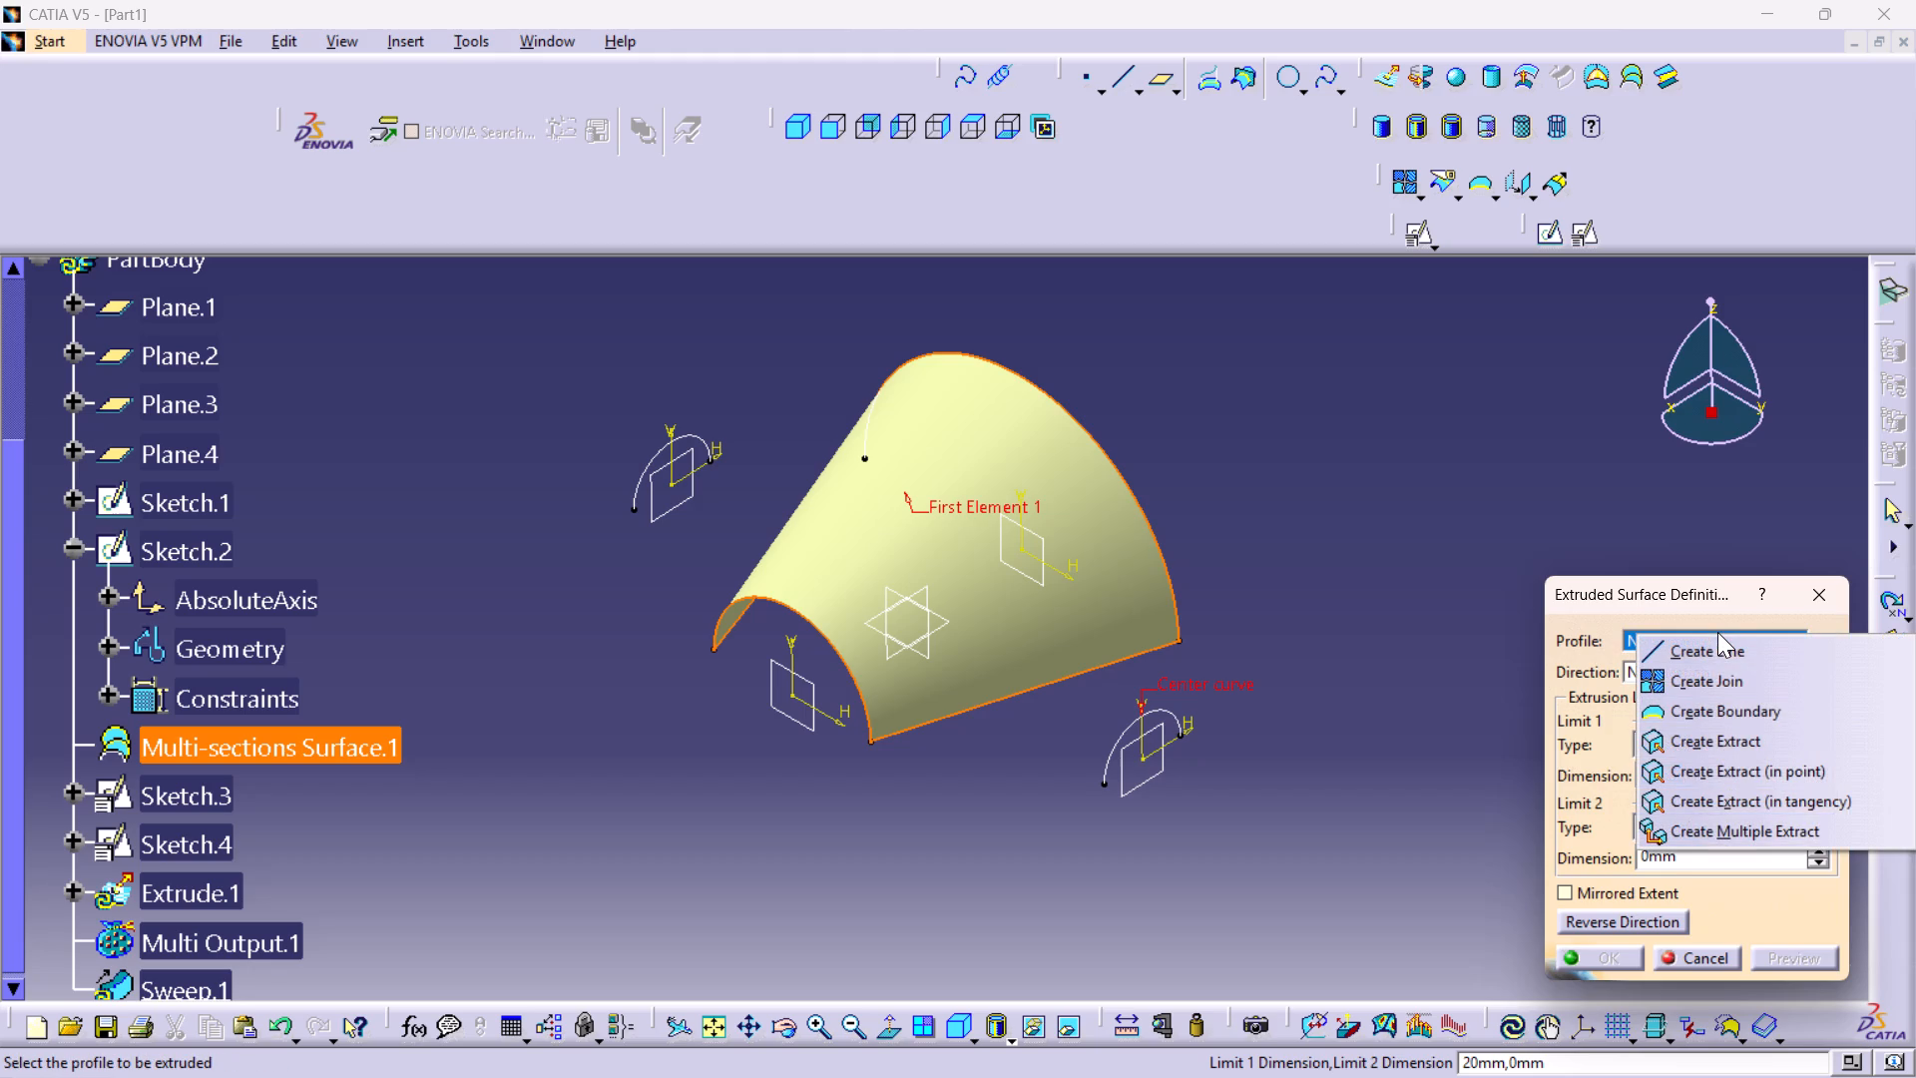
pyautogui.click(1736, 712)
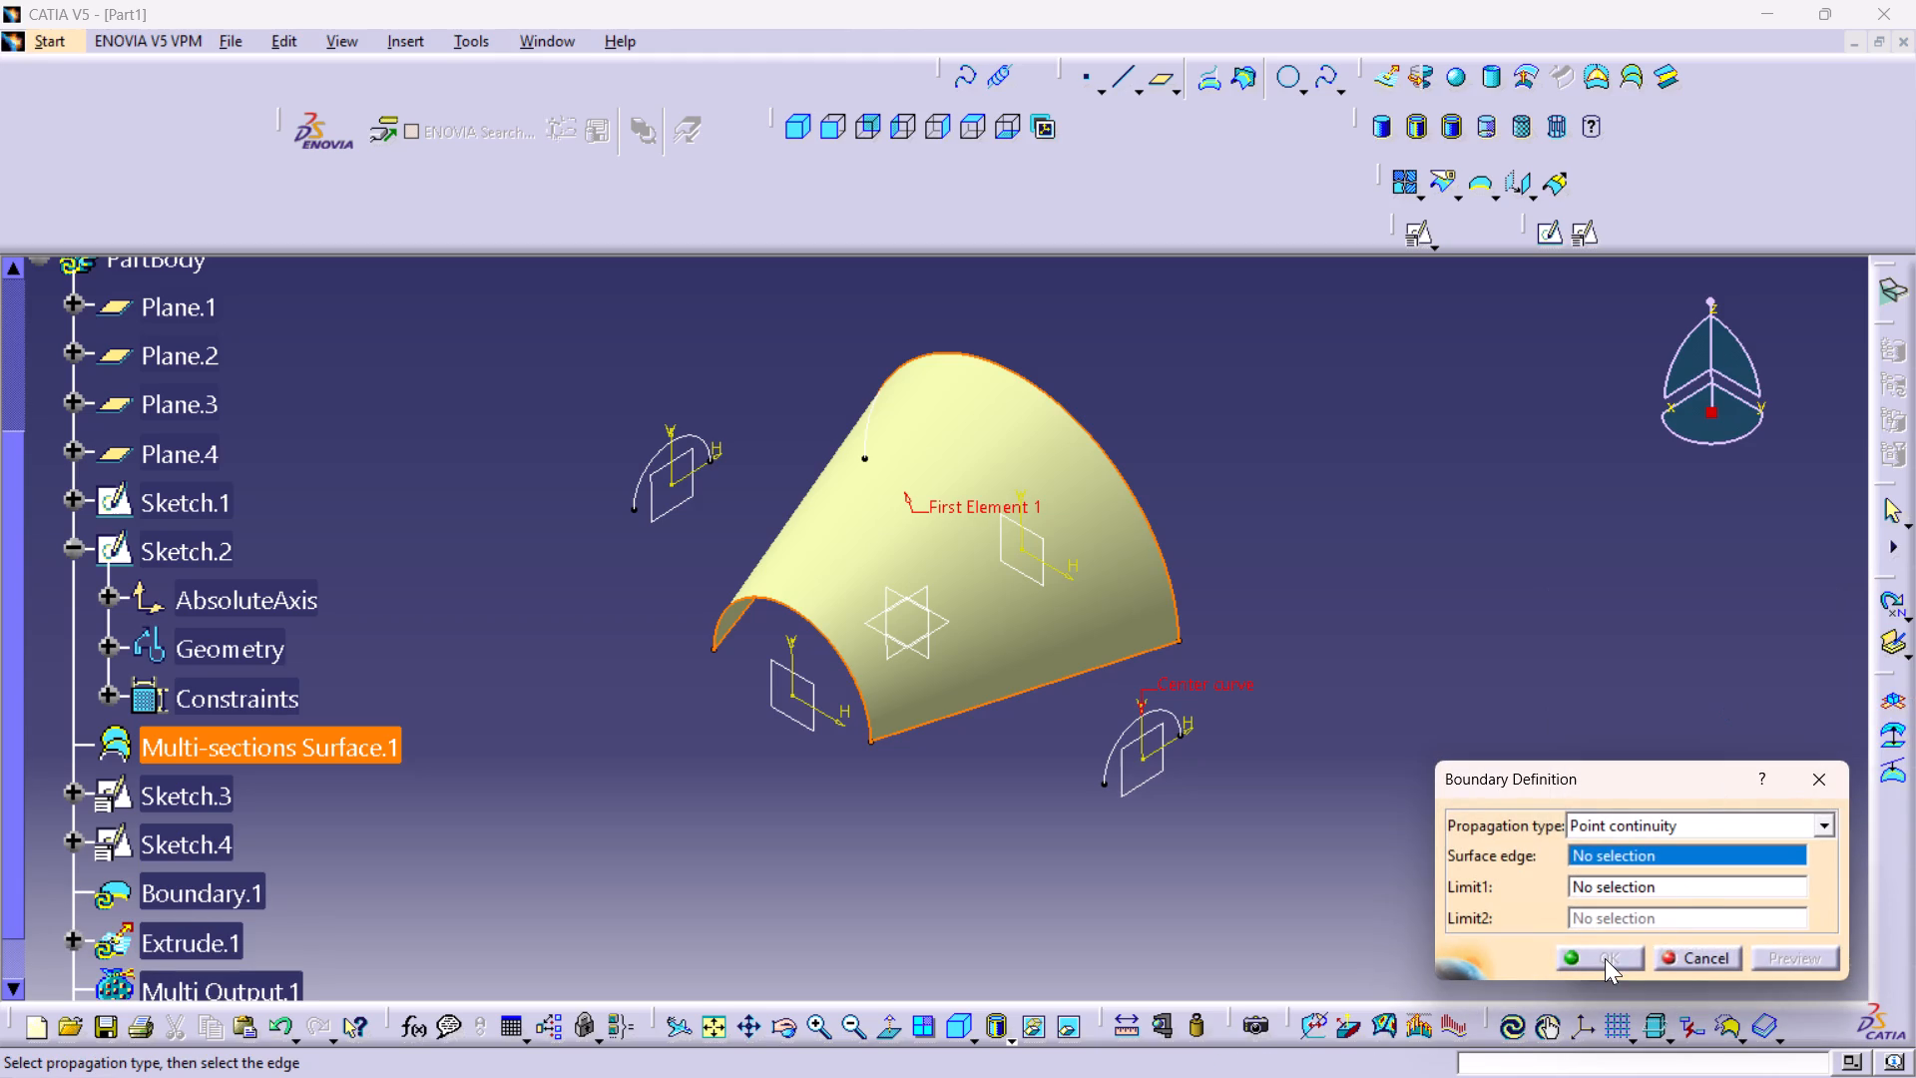
# Begin a new intersection as the boundary curve's Limit1.
pyautogui.rightClick(1614, 886)
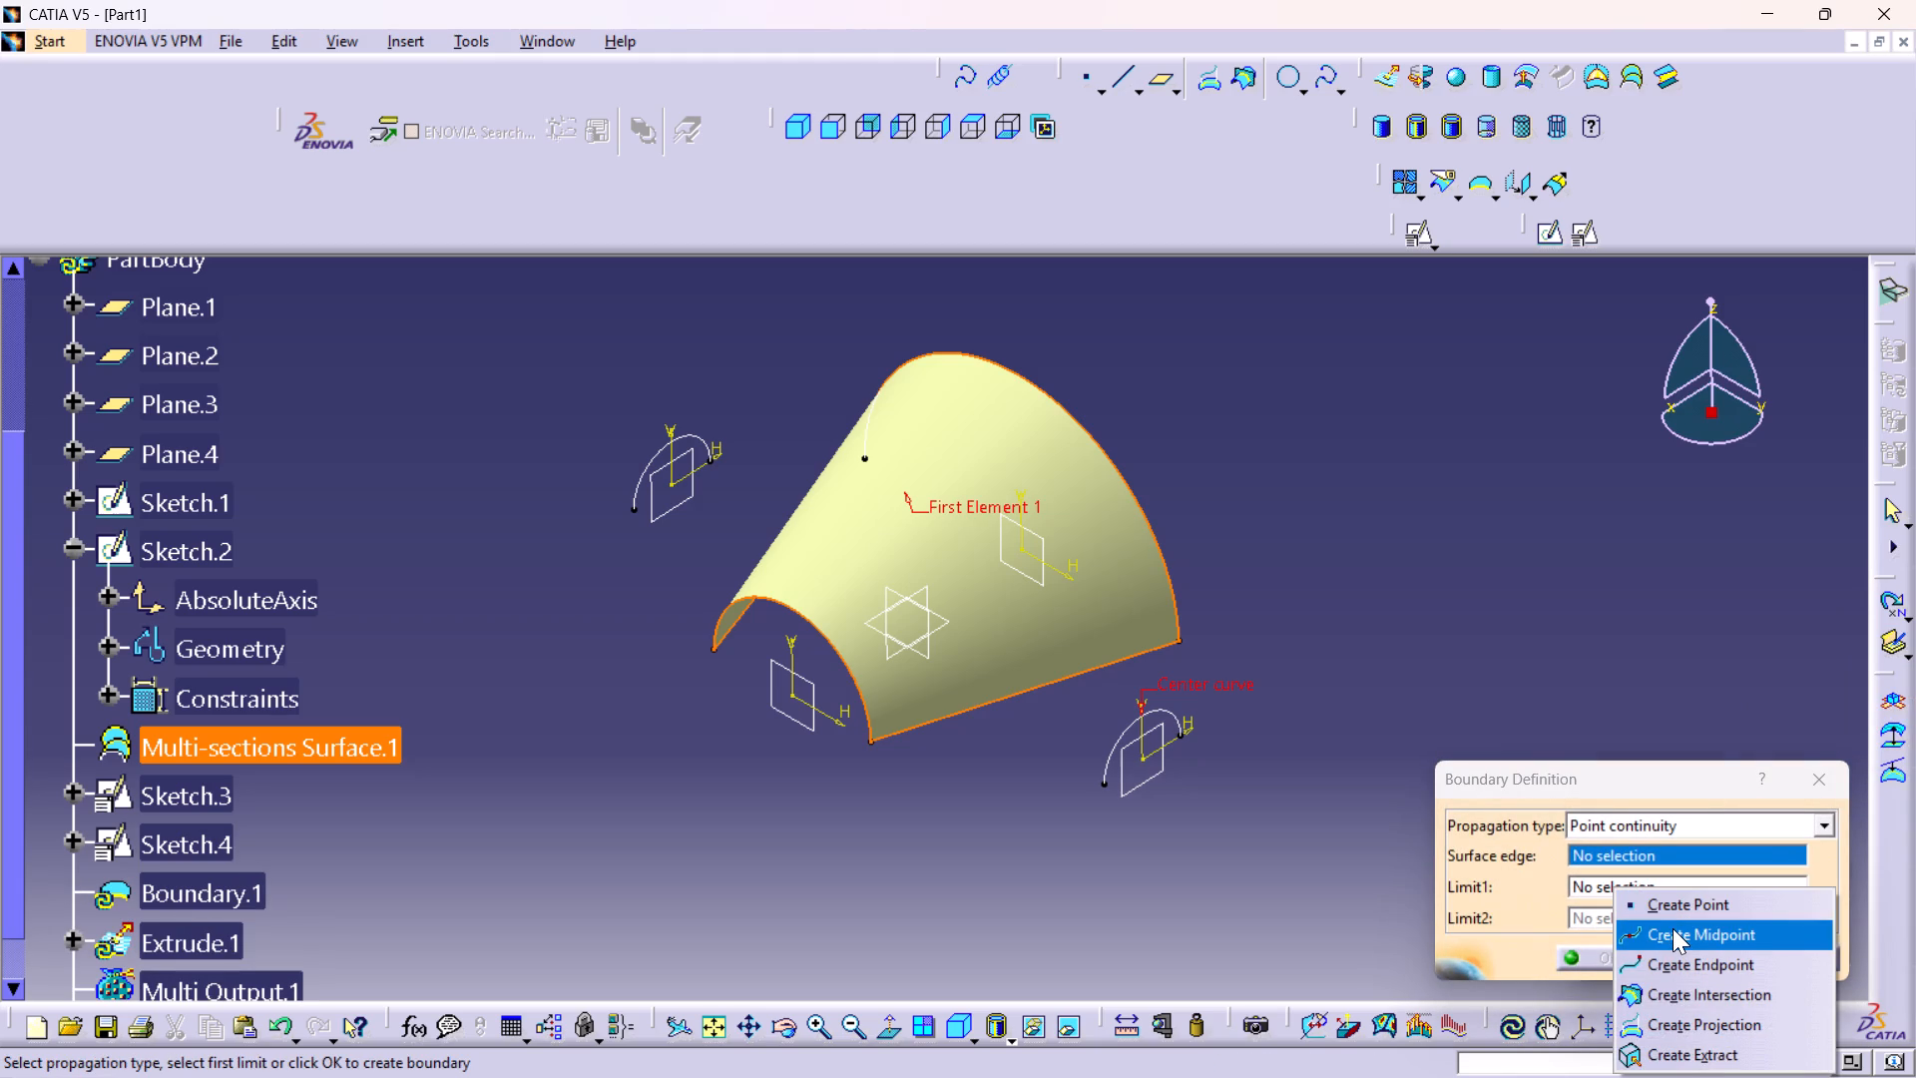
pyautogui.click(1682, 991)
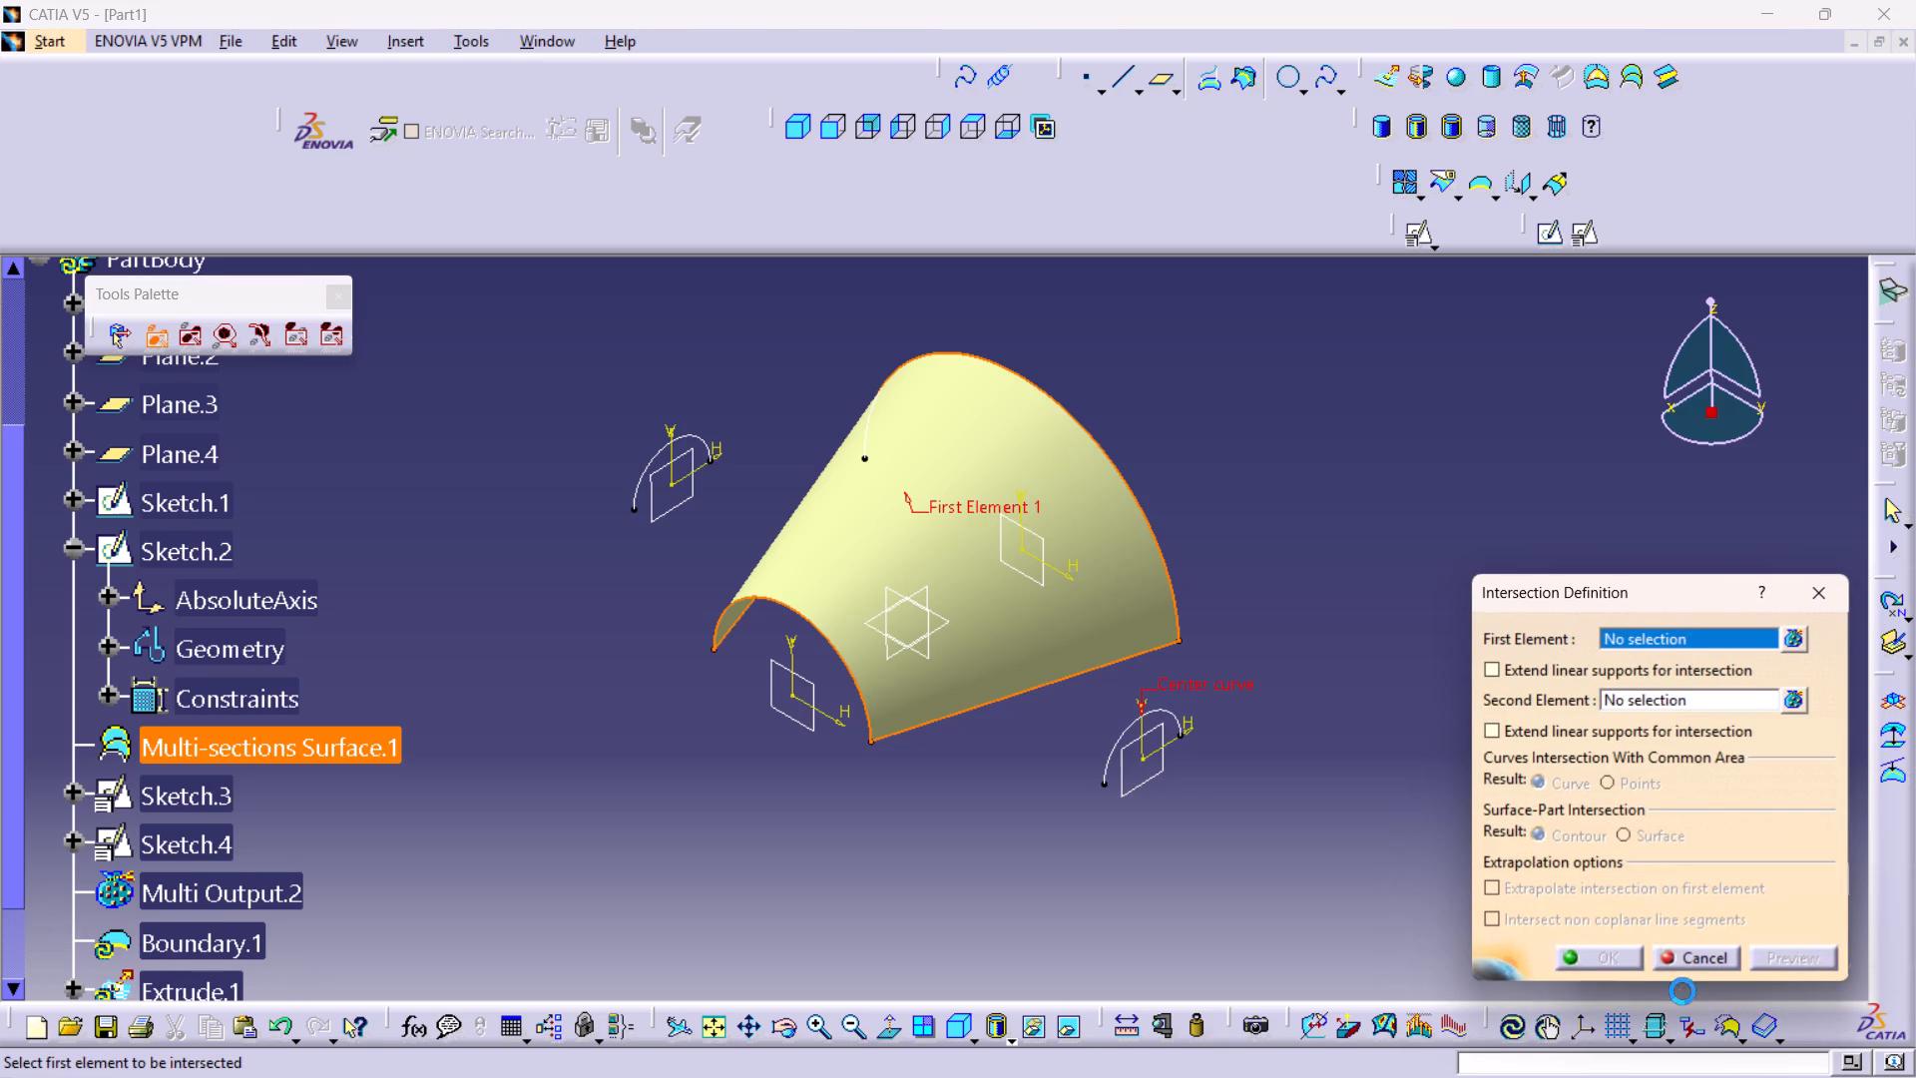
pyautogui.click(1621, 961)
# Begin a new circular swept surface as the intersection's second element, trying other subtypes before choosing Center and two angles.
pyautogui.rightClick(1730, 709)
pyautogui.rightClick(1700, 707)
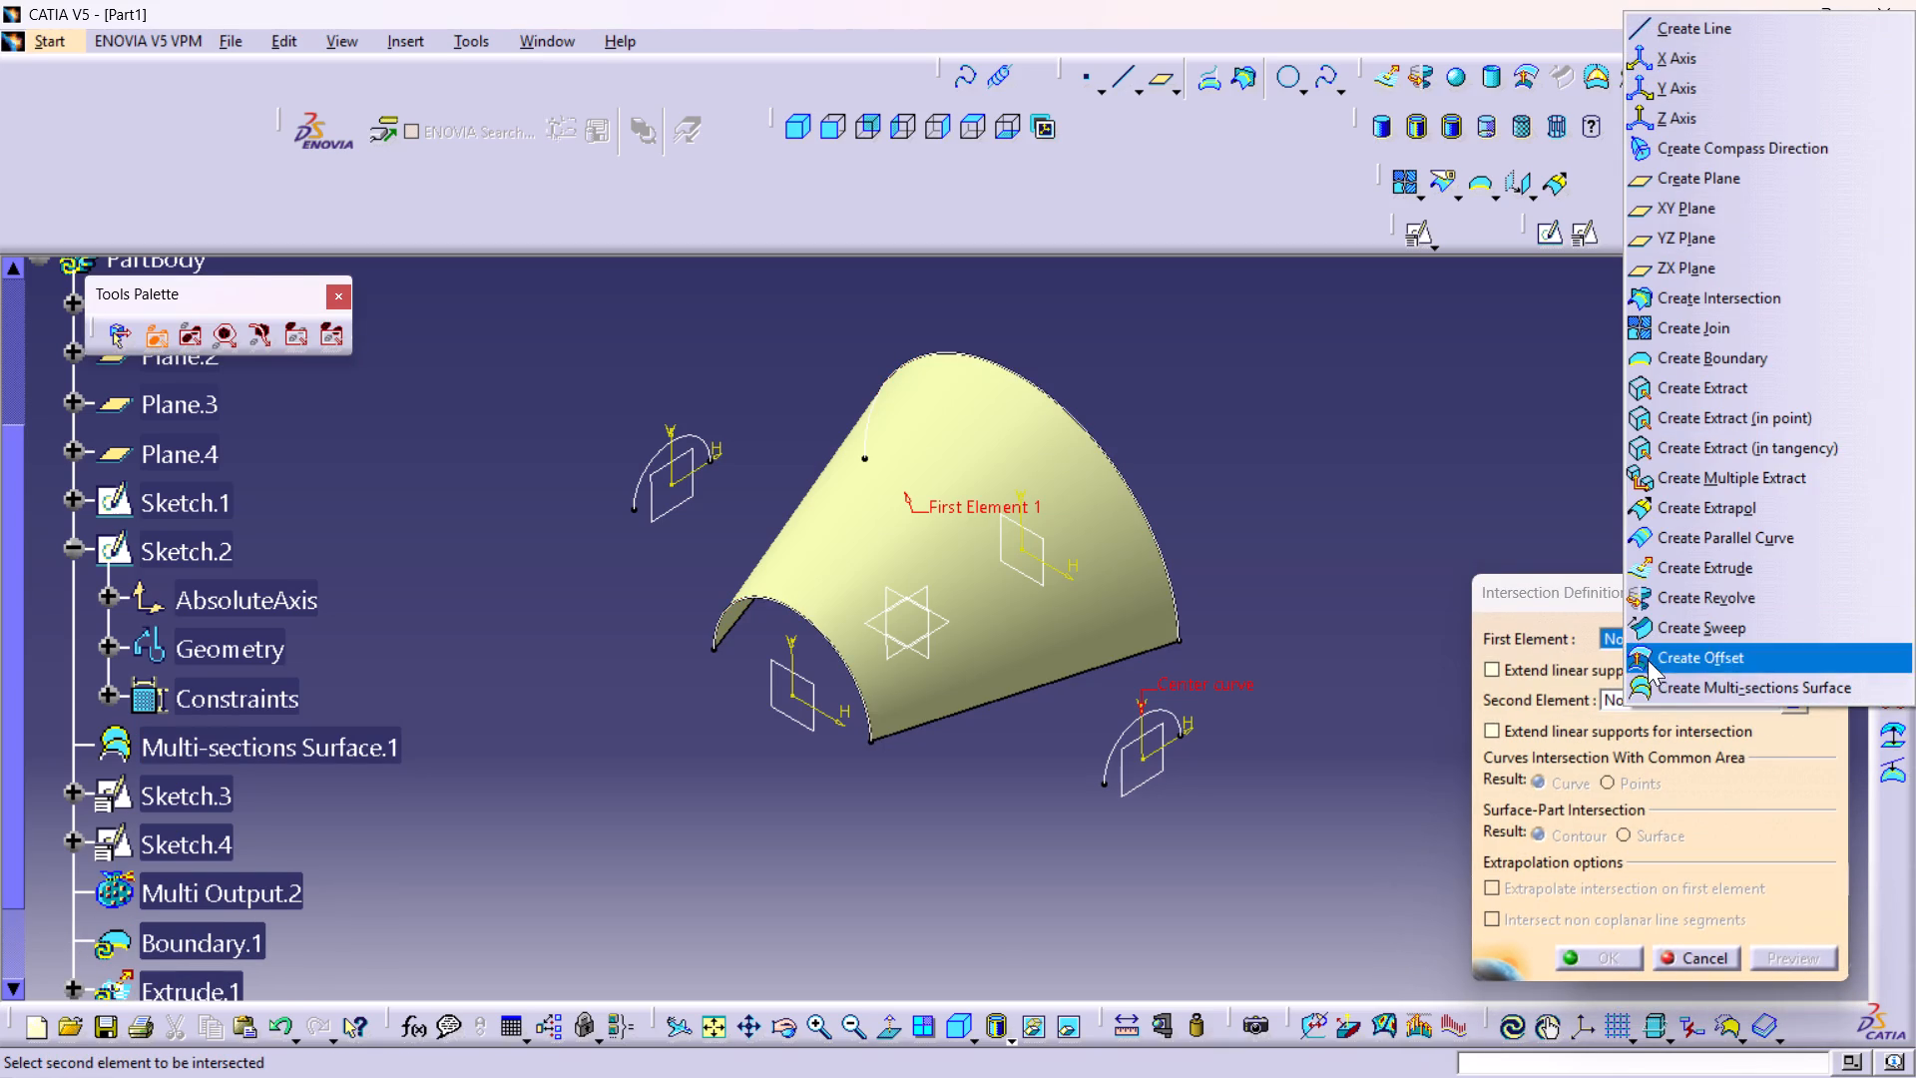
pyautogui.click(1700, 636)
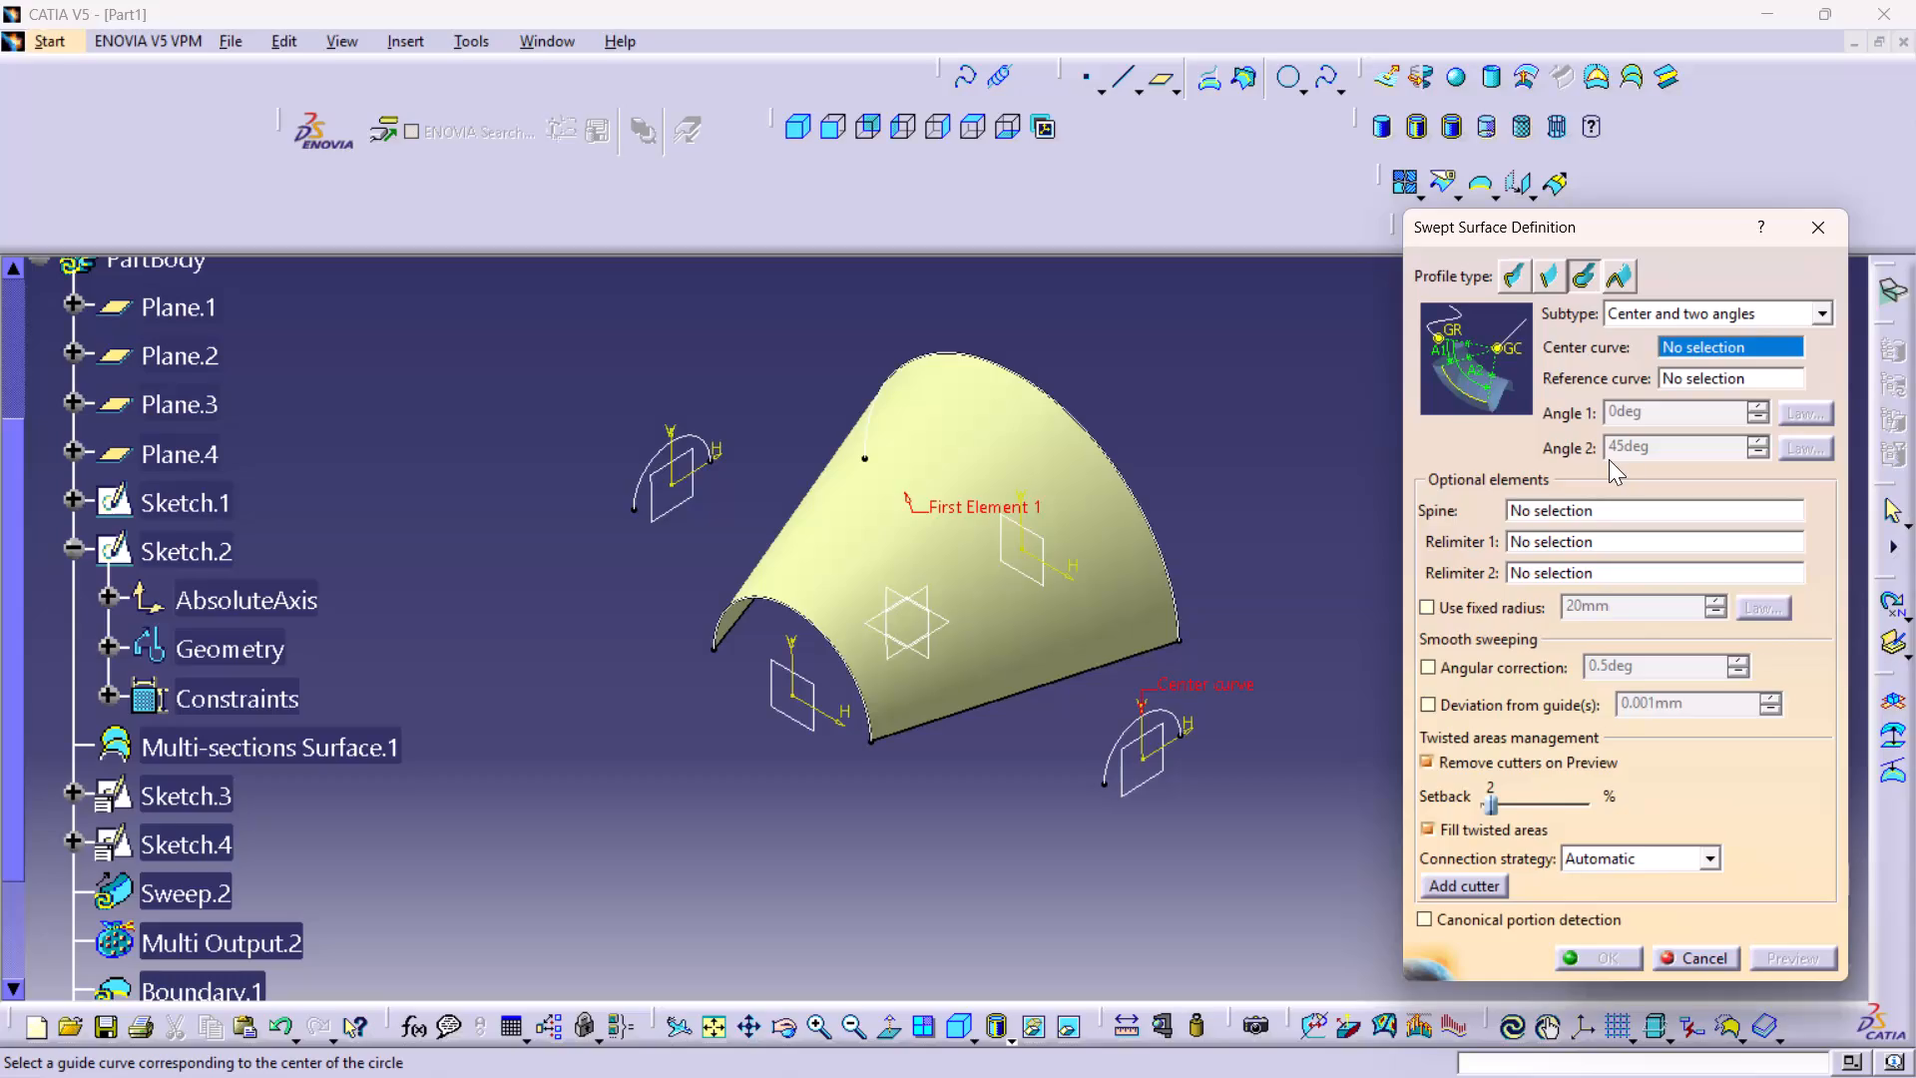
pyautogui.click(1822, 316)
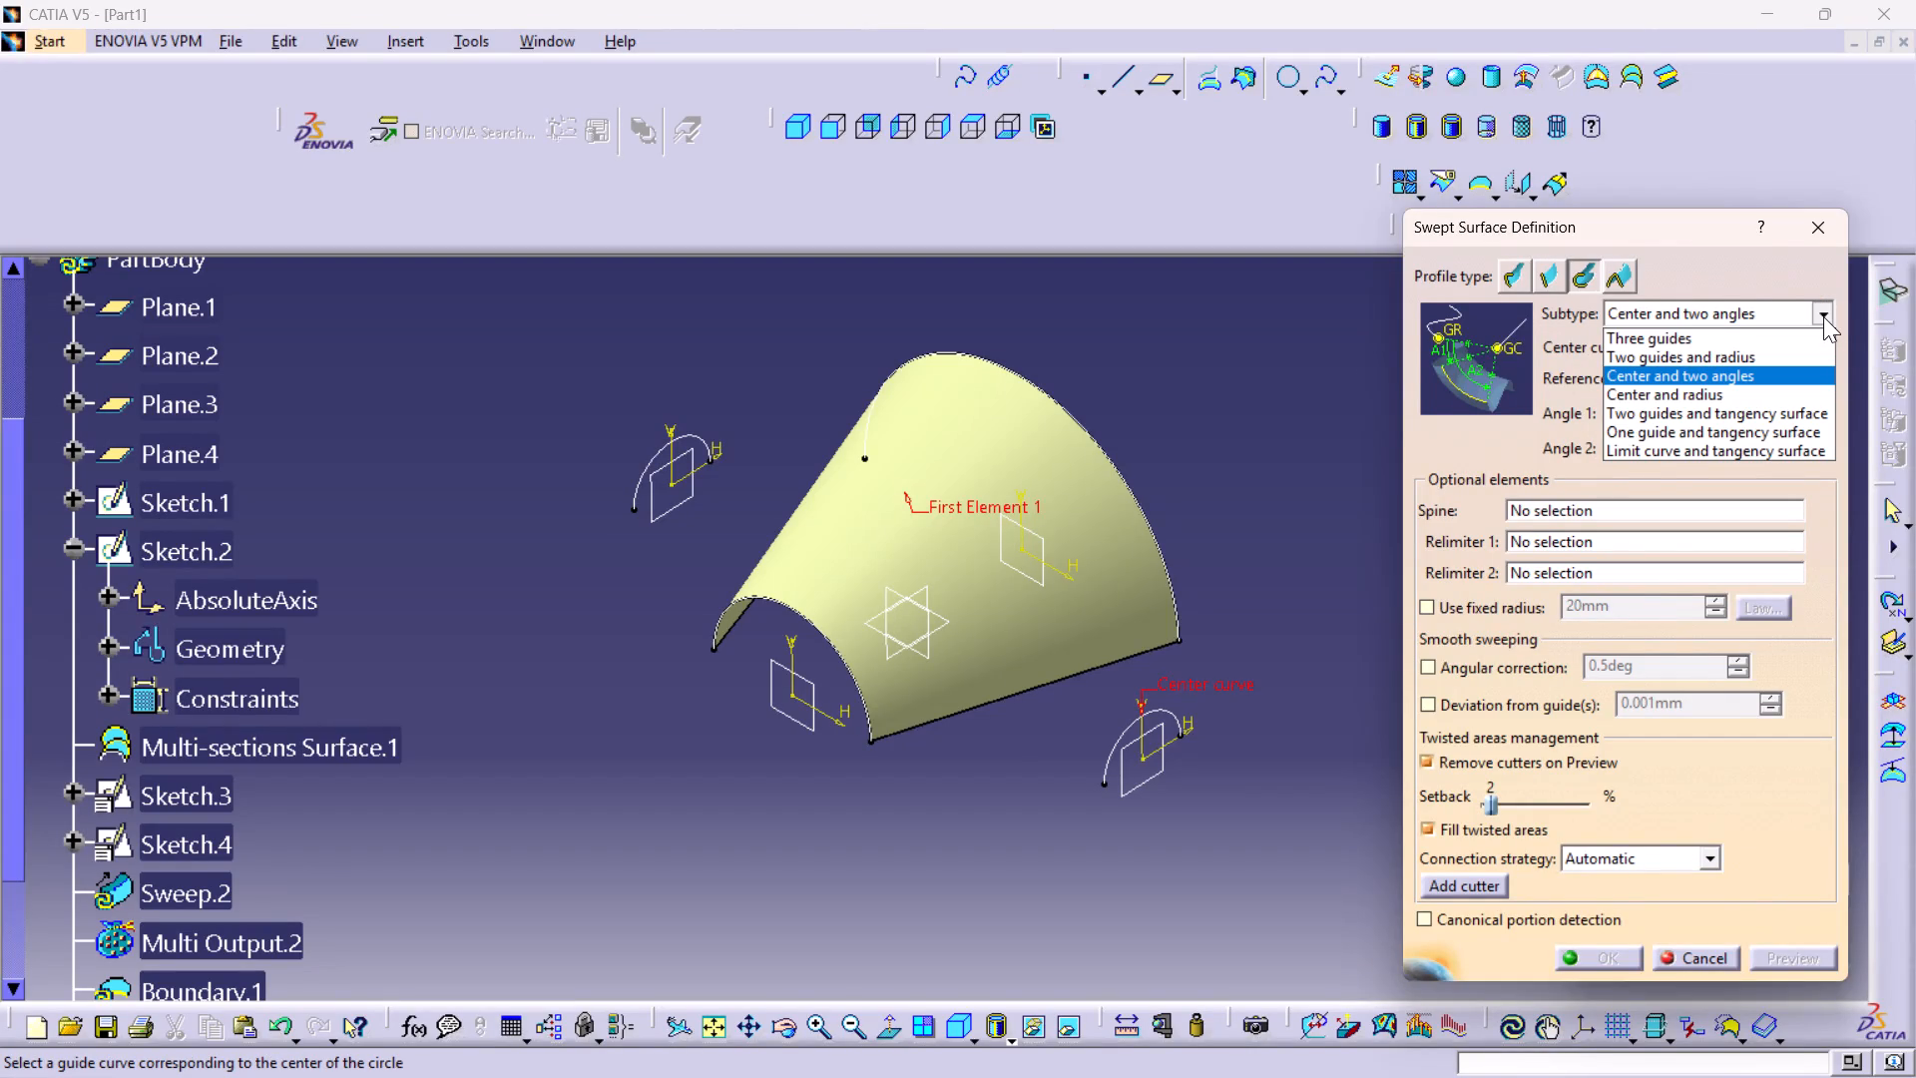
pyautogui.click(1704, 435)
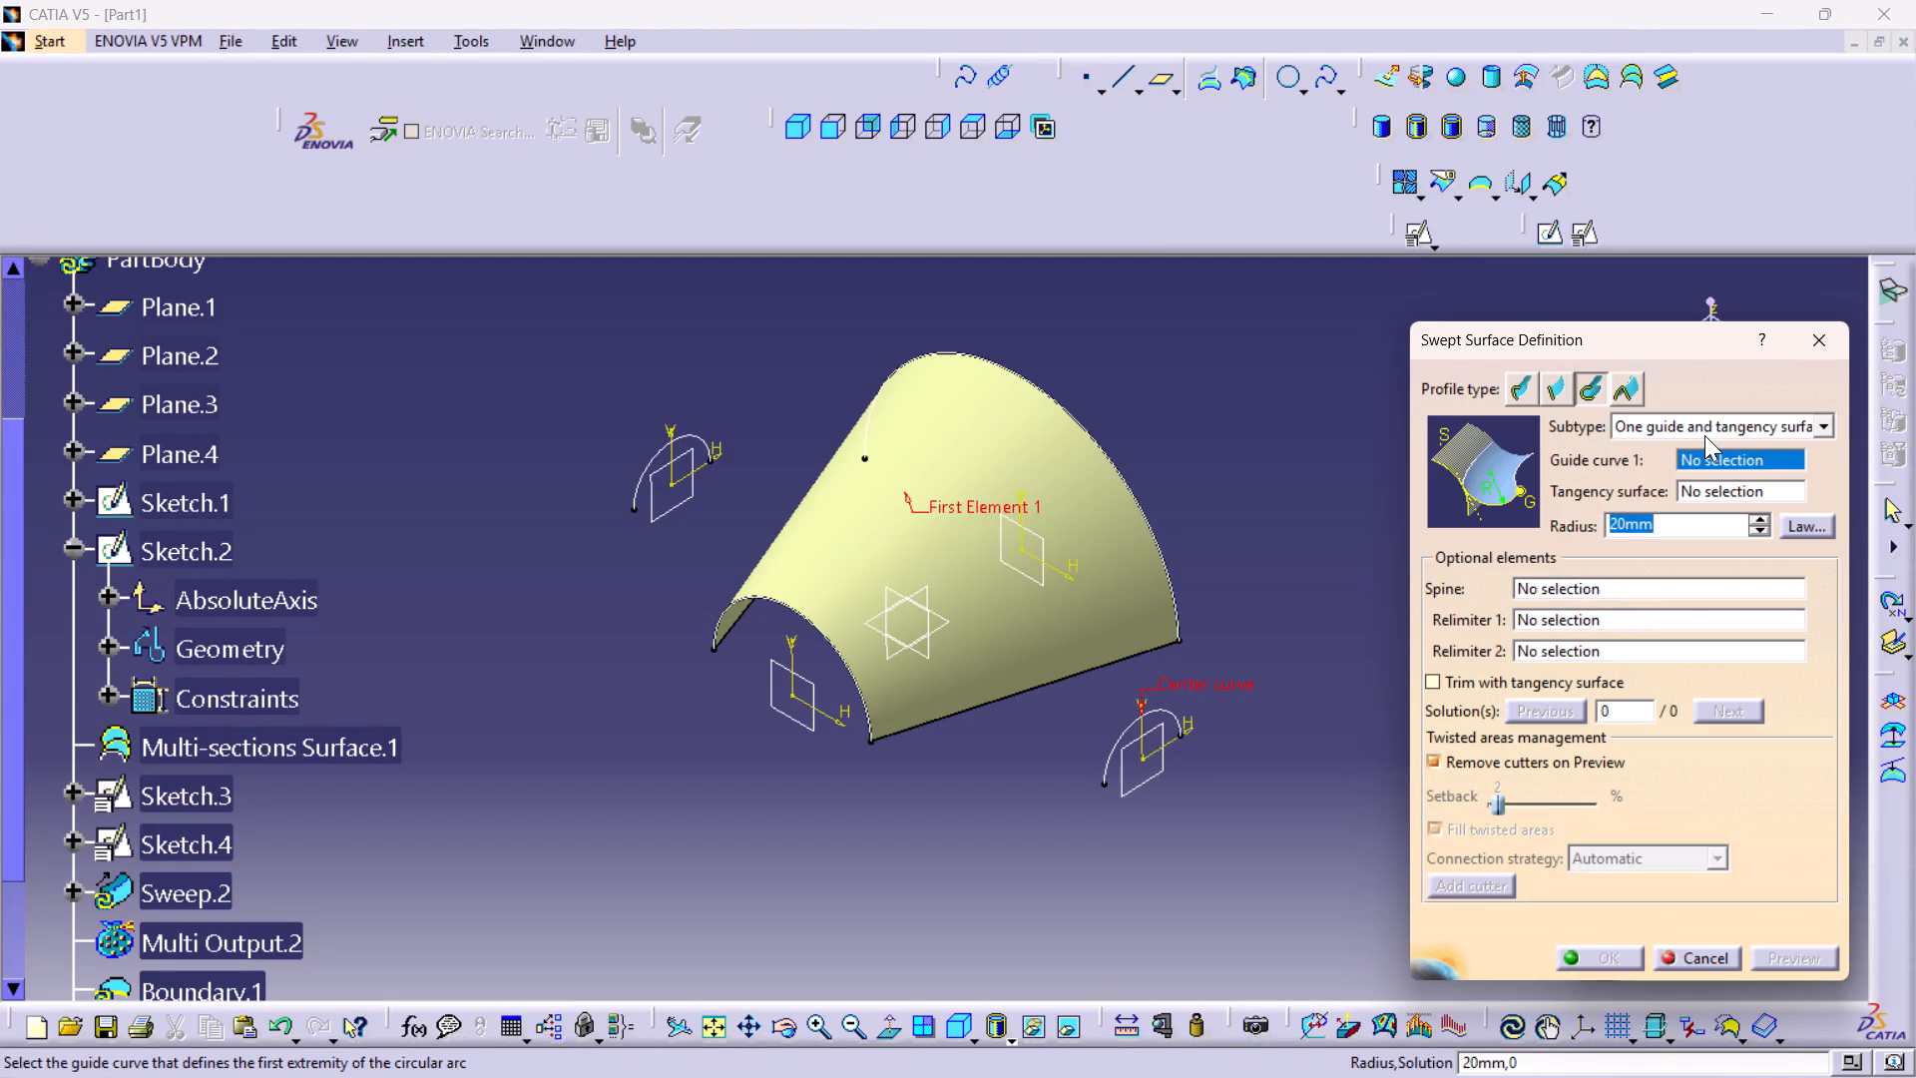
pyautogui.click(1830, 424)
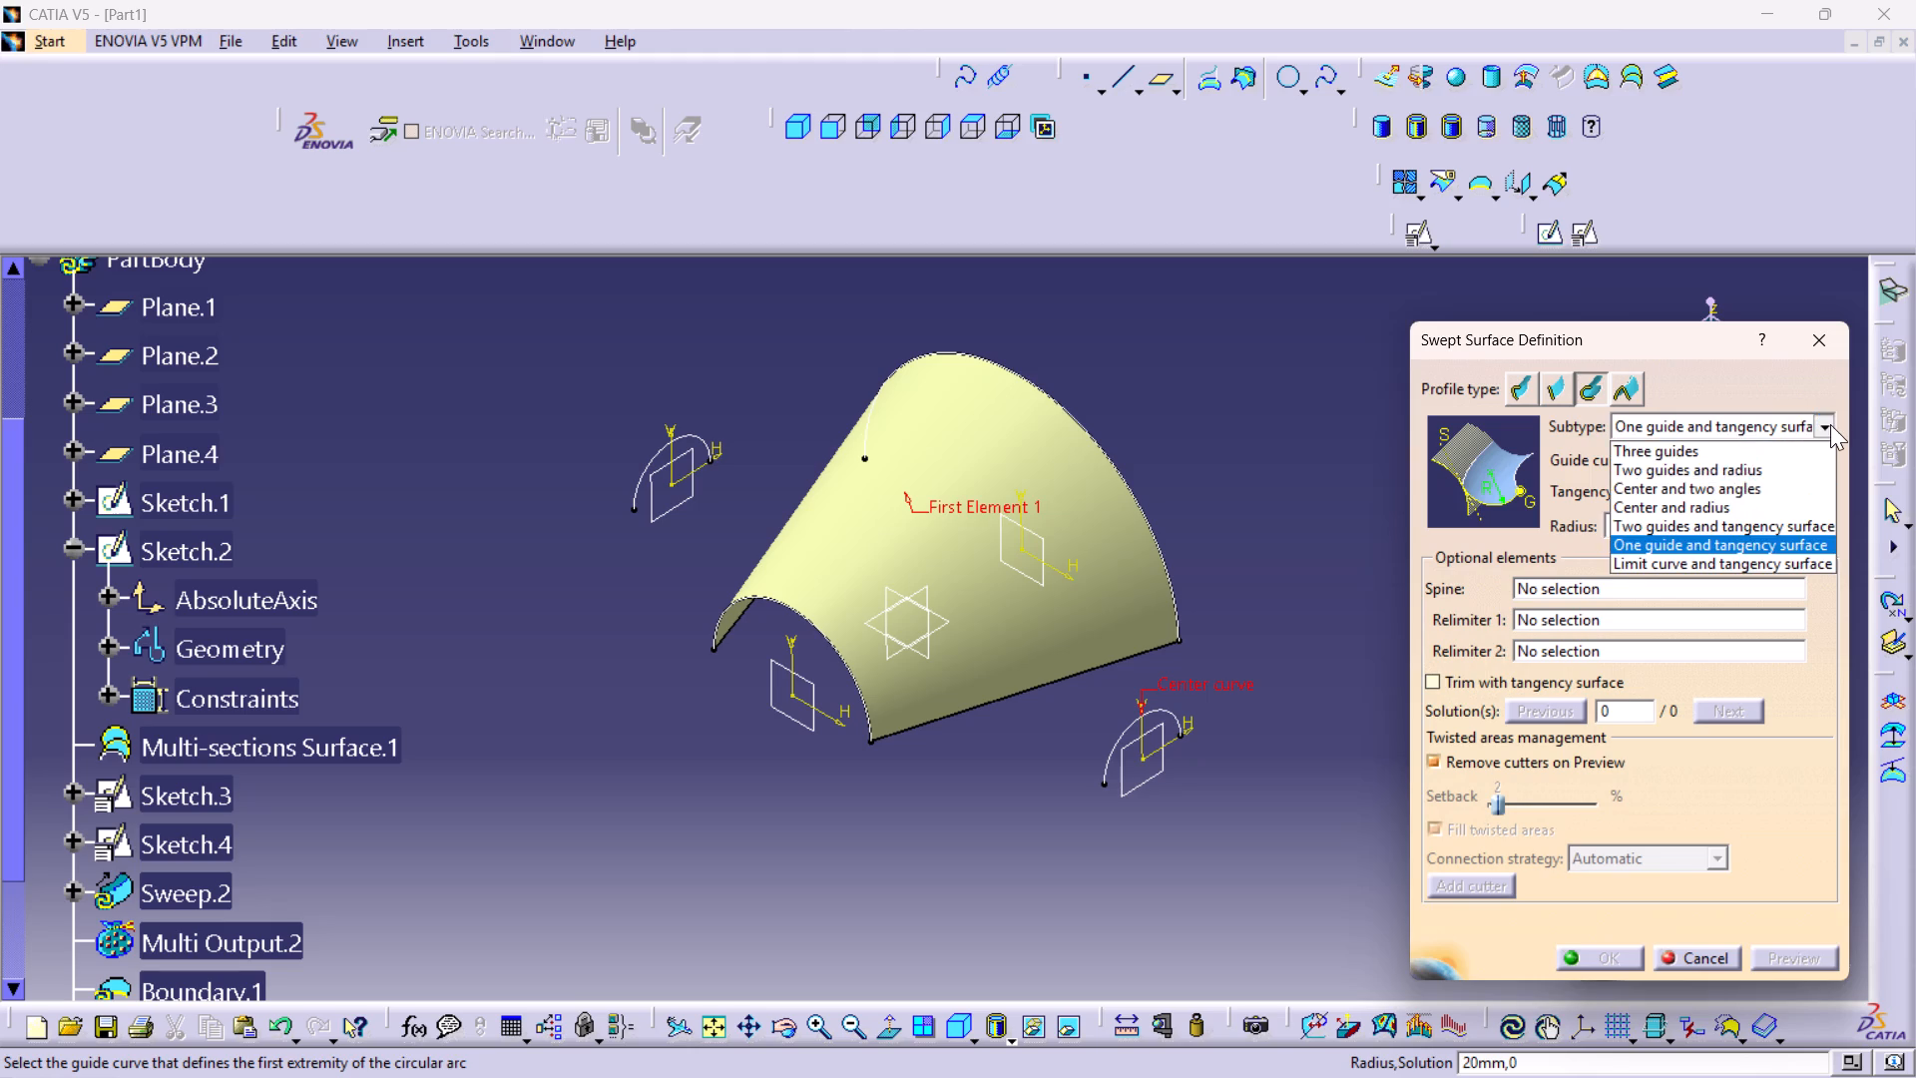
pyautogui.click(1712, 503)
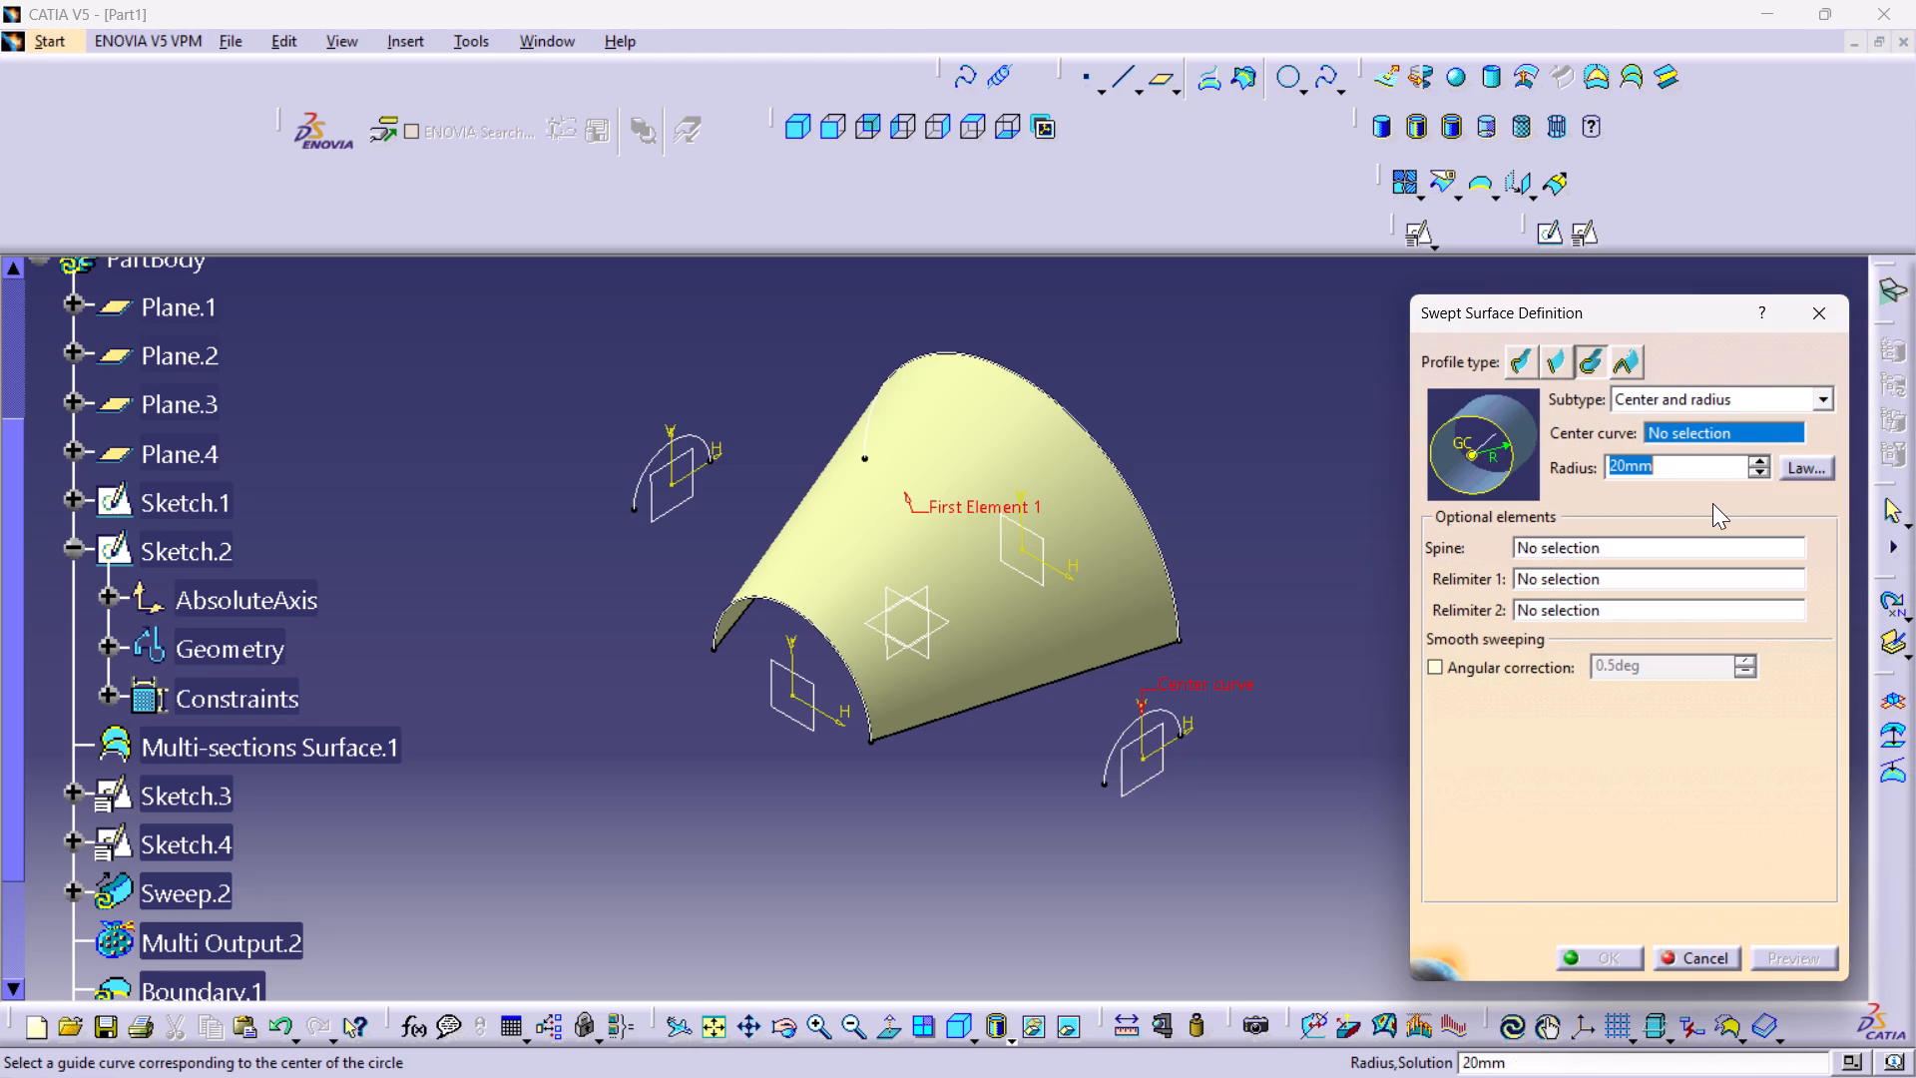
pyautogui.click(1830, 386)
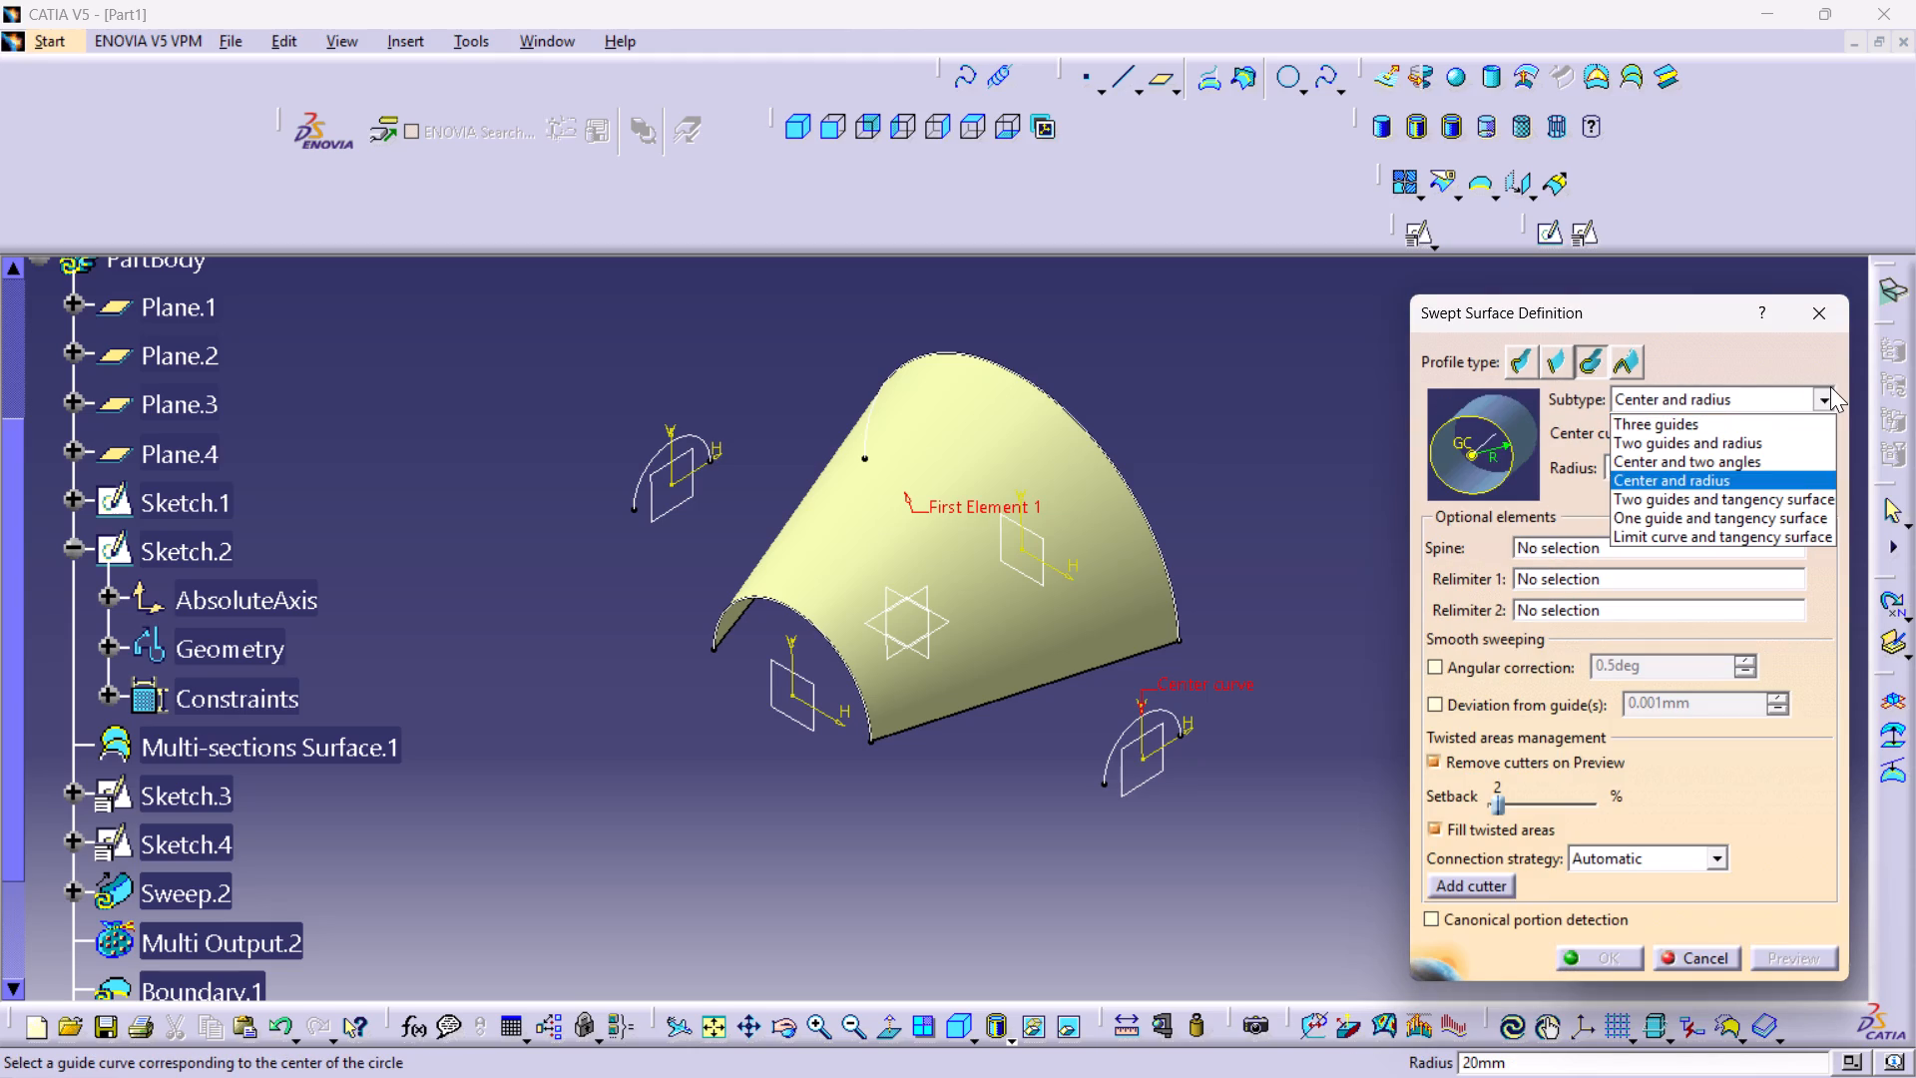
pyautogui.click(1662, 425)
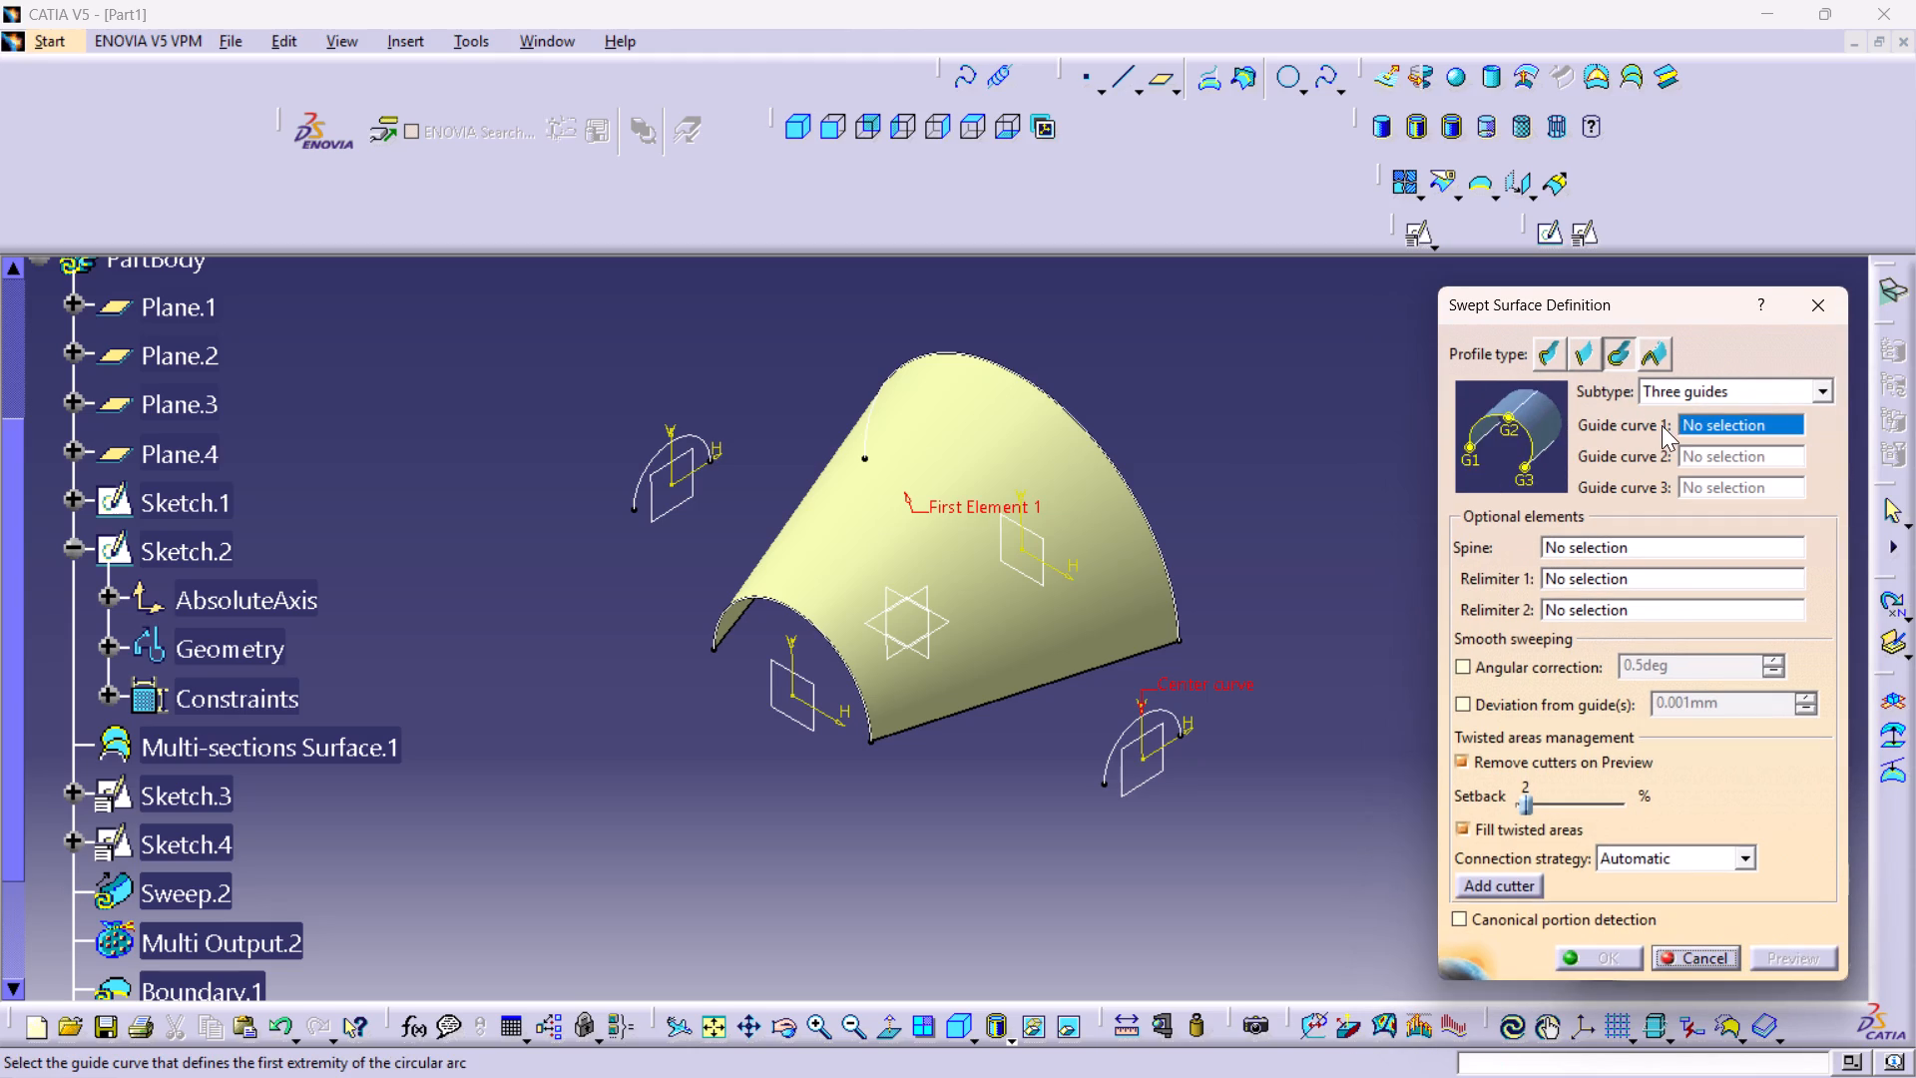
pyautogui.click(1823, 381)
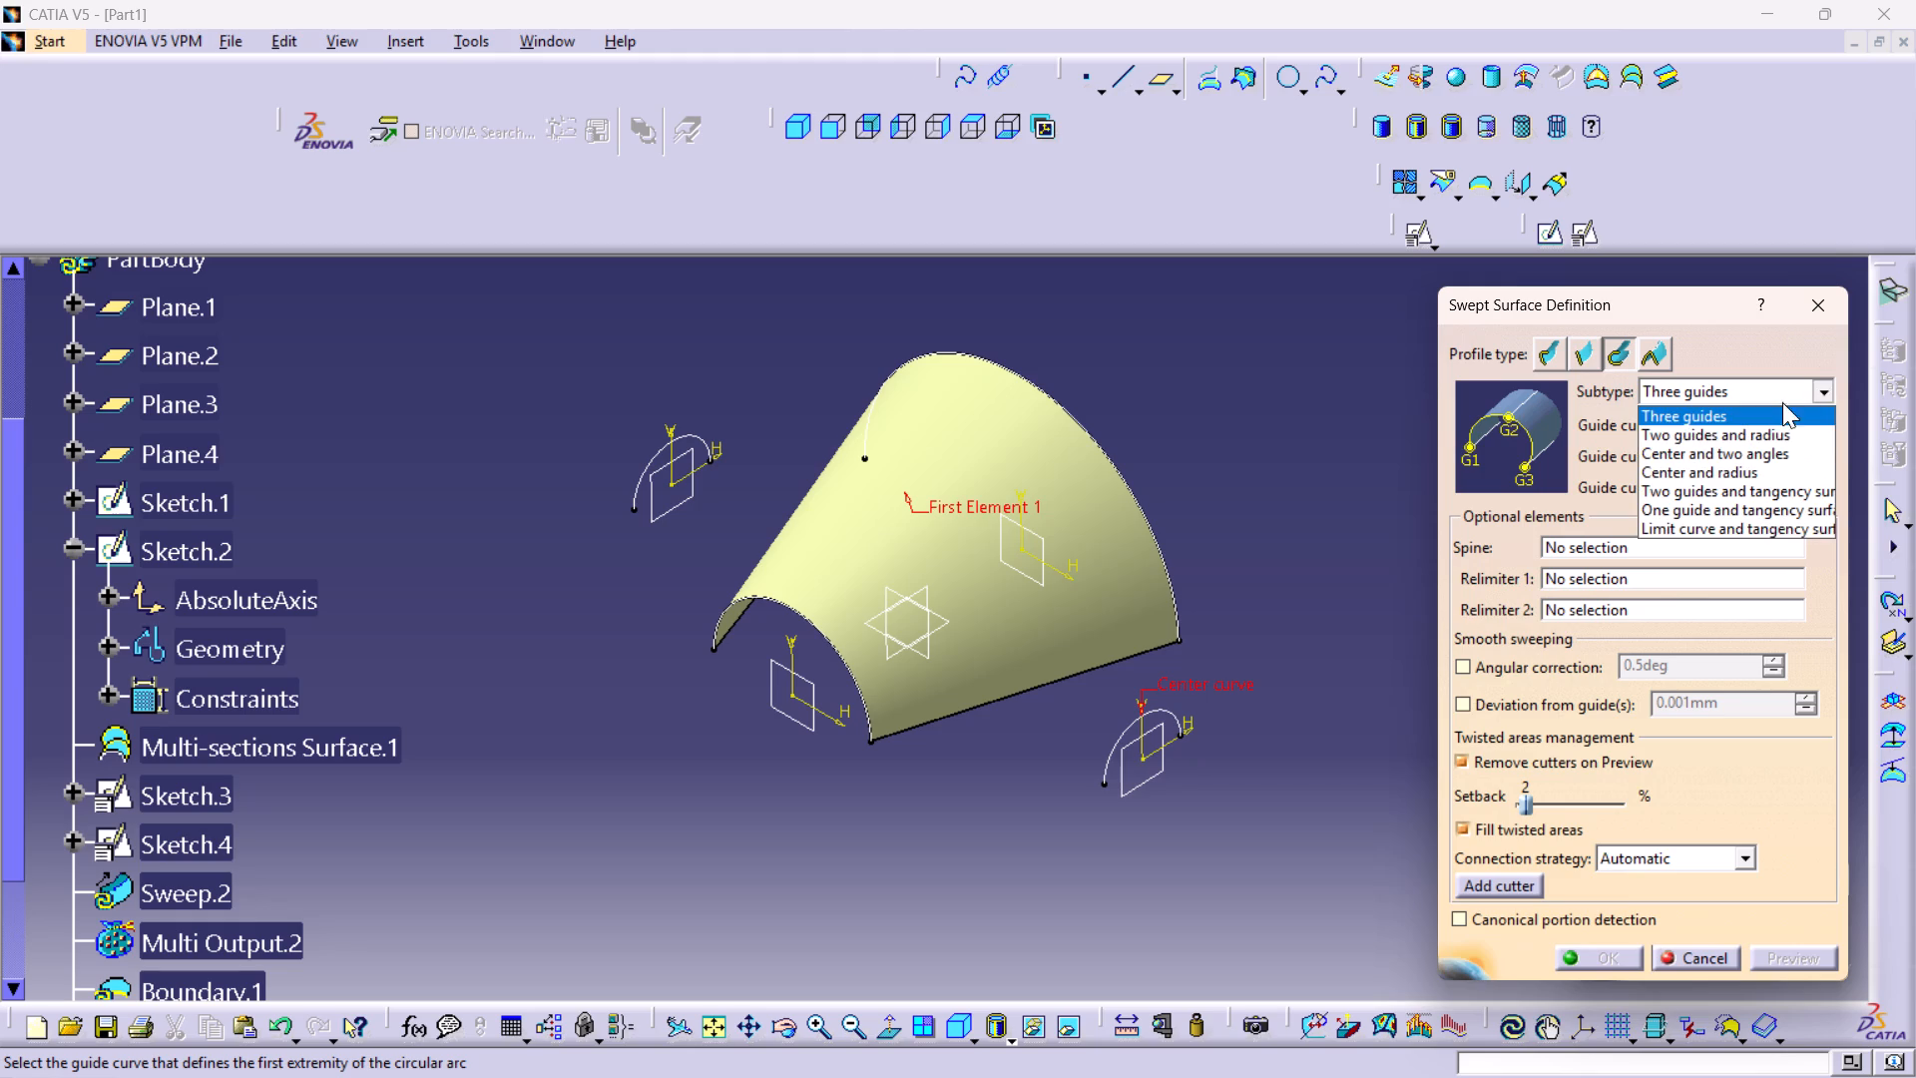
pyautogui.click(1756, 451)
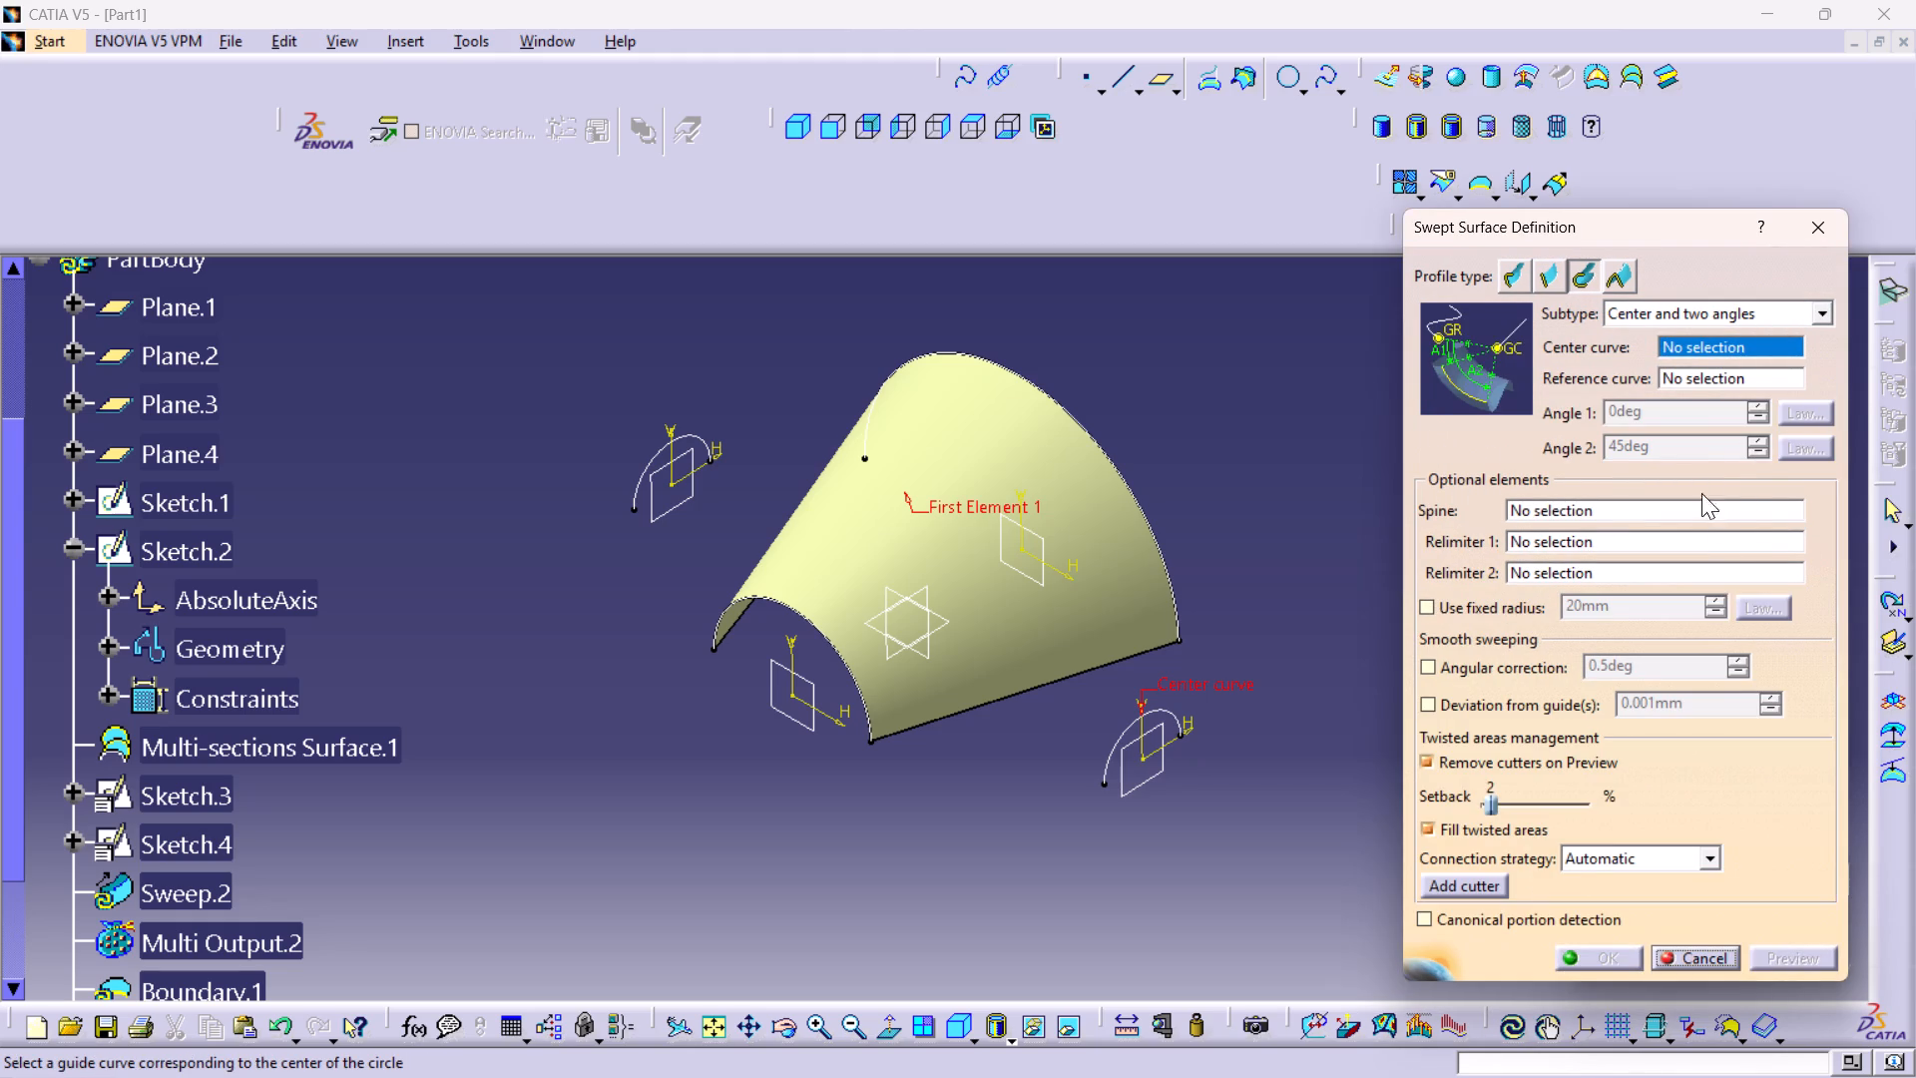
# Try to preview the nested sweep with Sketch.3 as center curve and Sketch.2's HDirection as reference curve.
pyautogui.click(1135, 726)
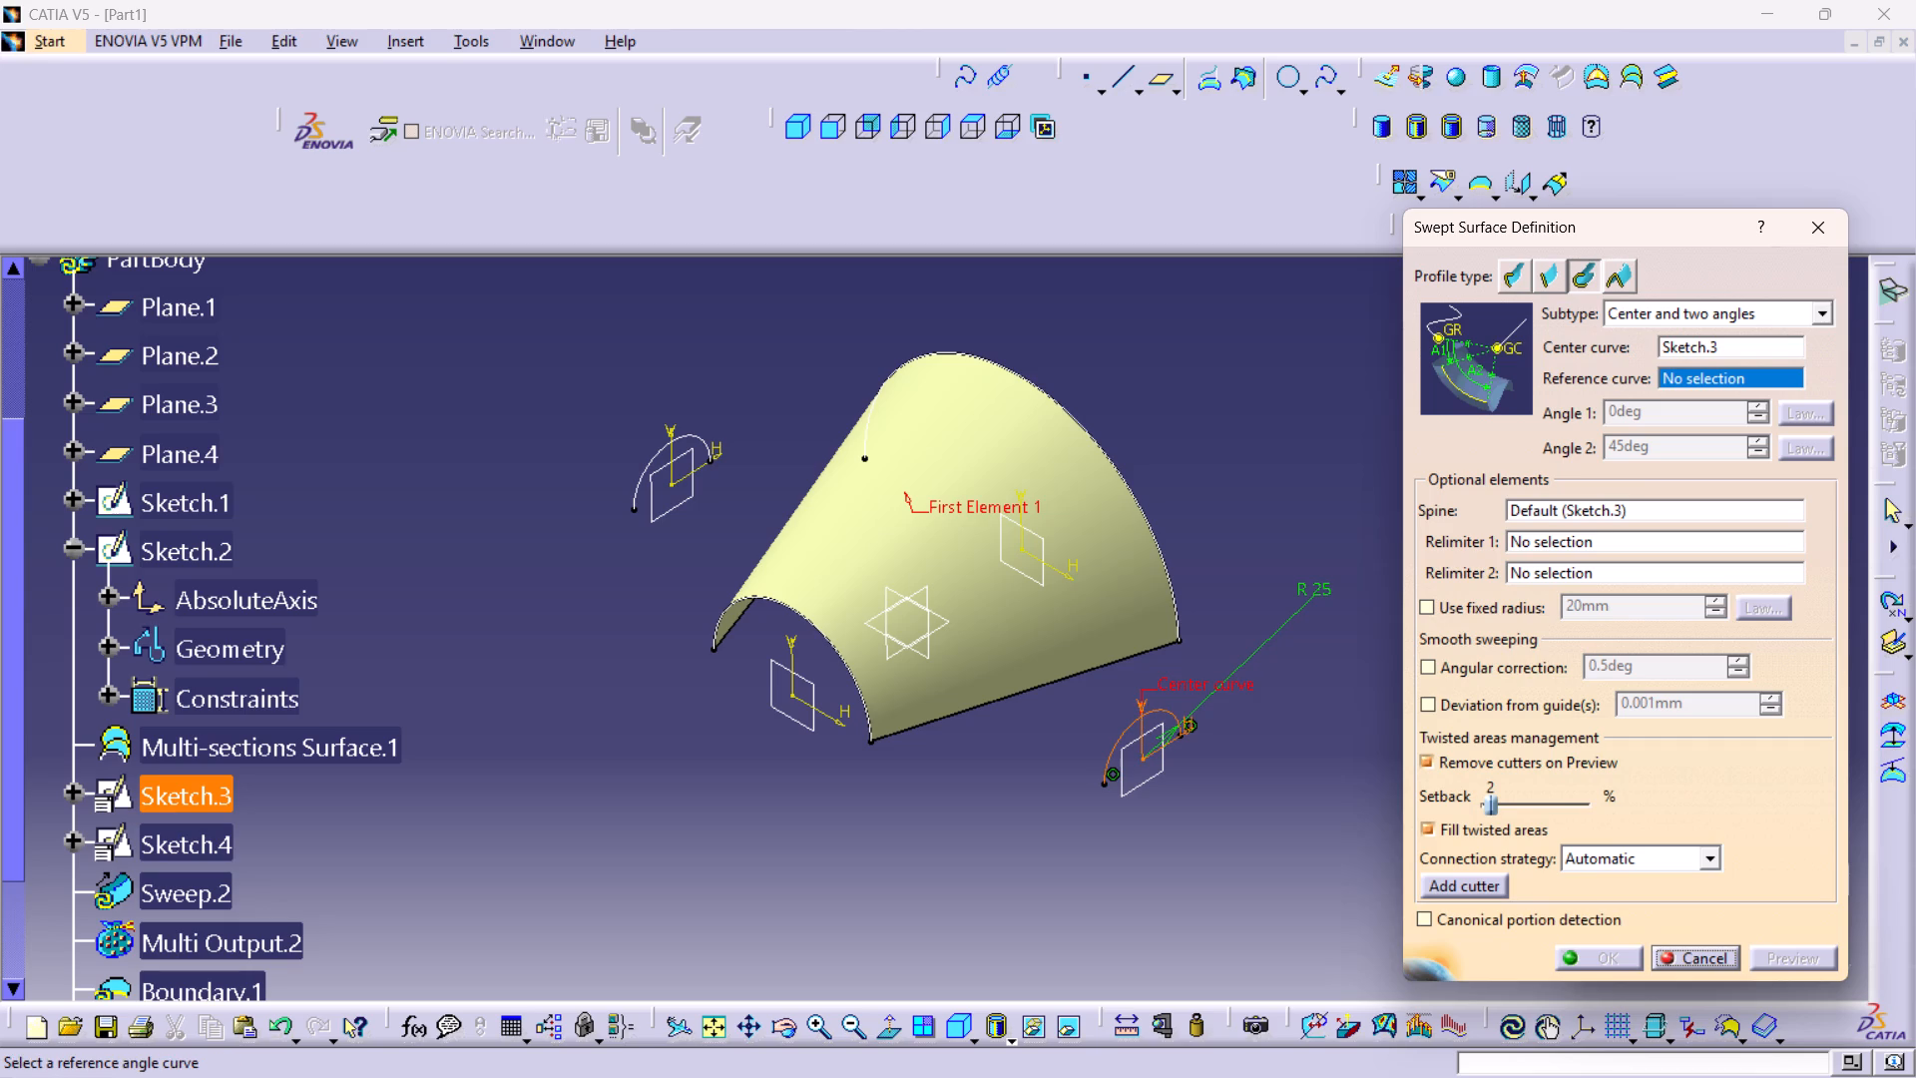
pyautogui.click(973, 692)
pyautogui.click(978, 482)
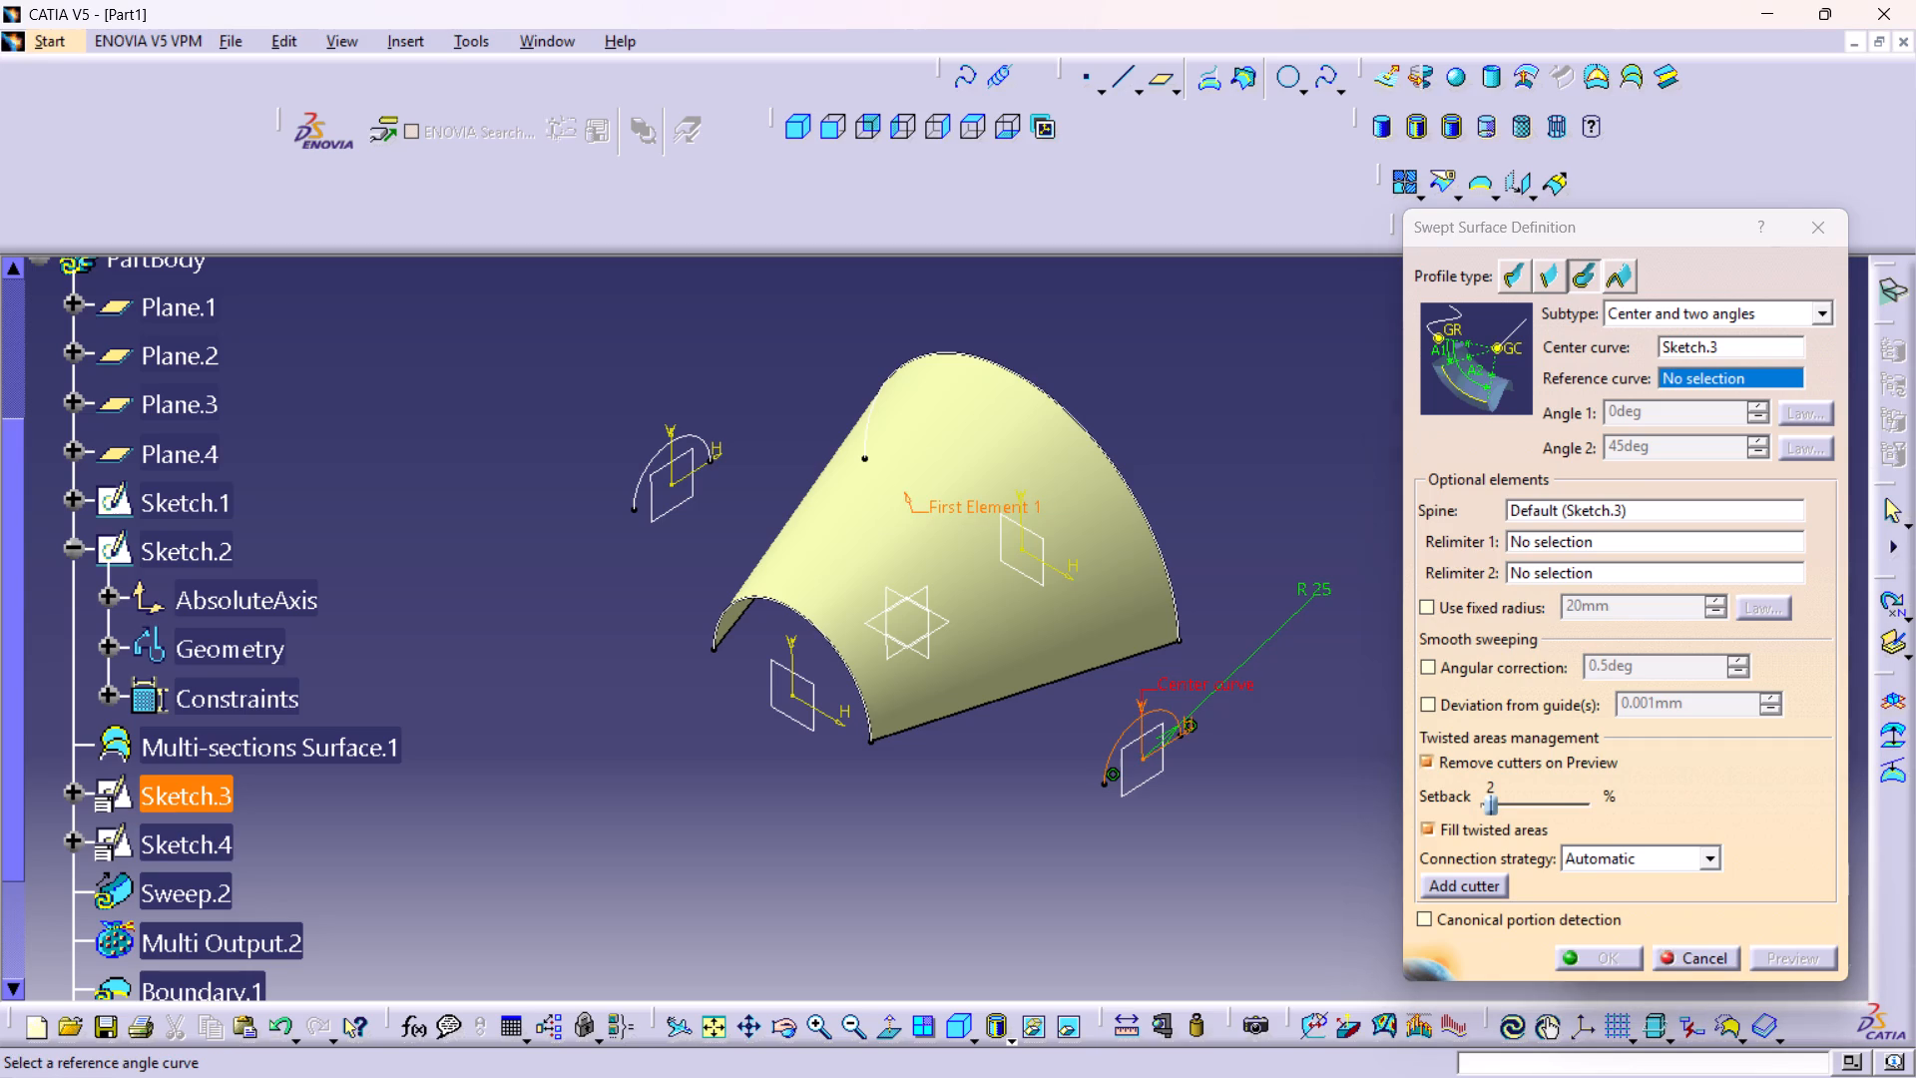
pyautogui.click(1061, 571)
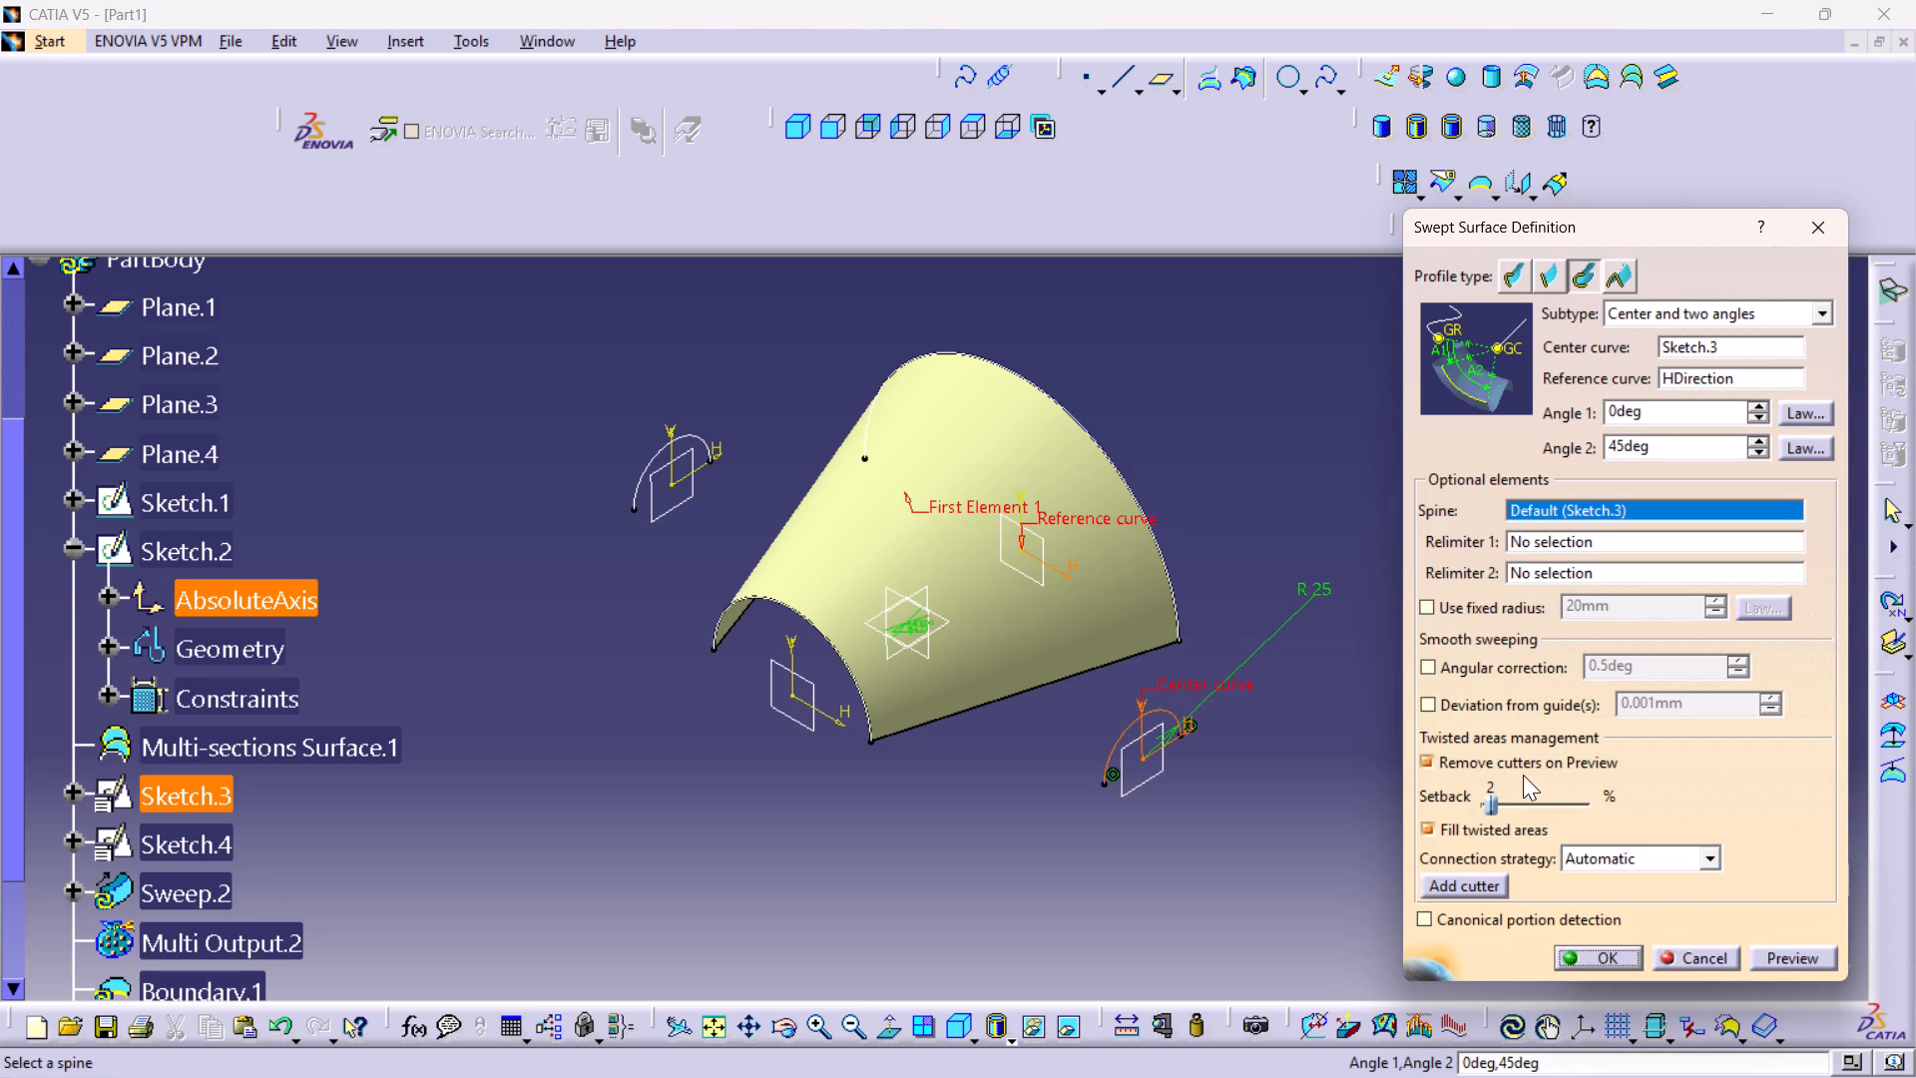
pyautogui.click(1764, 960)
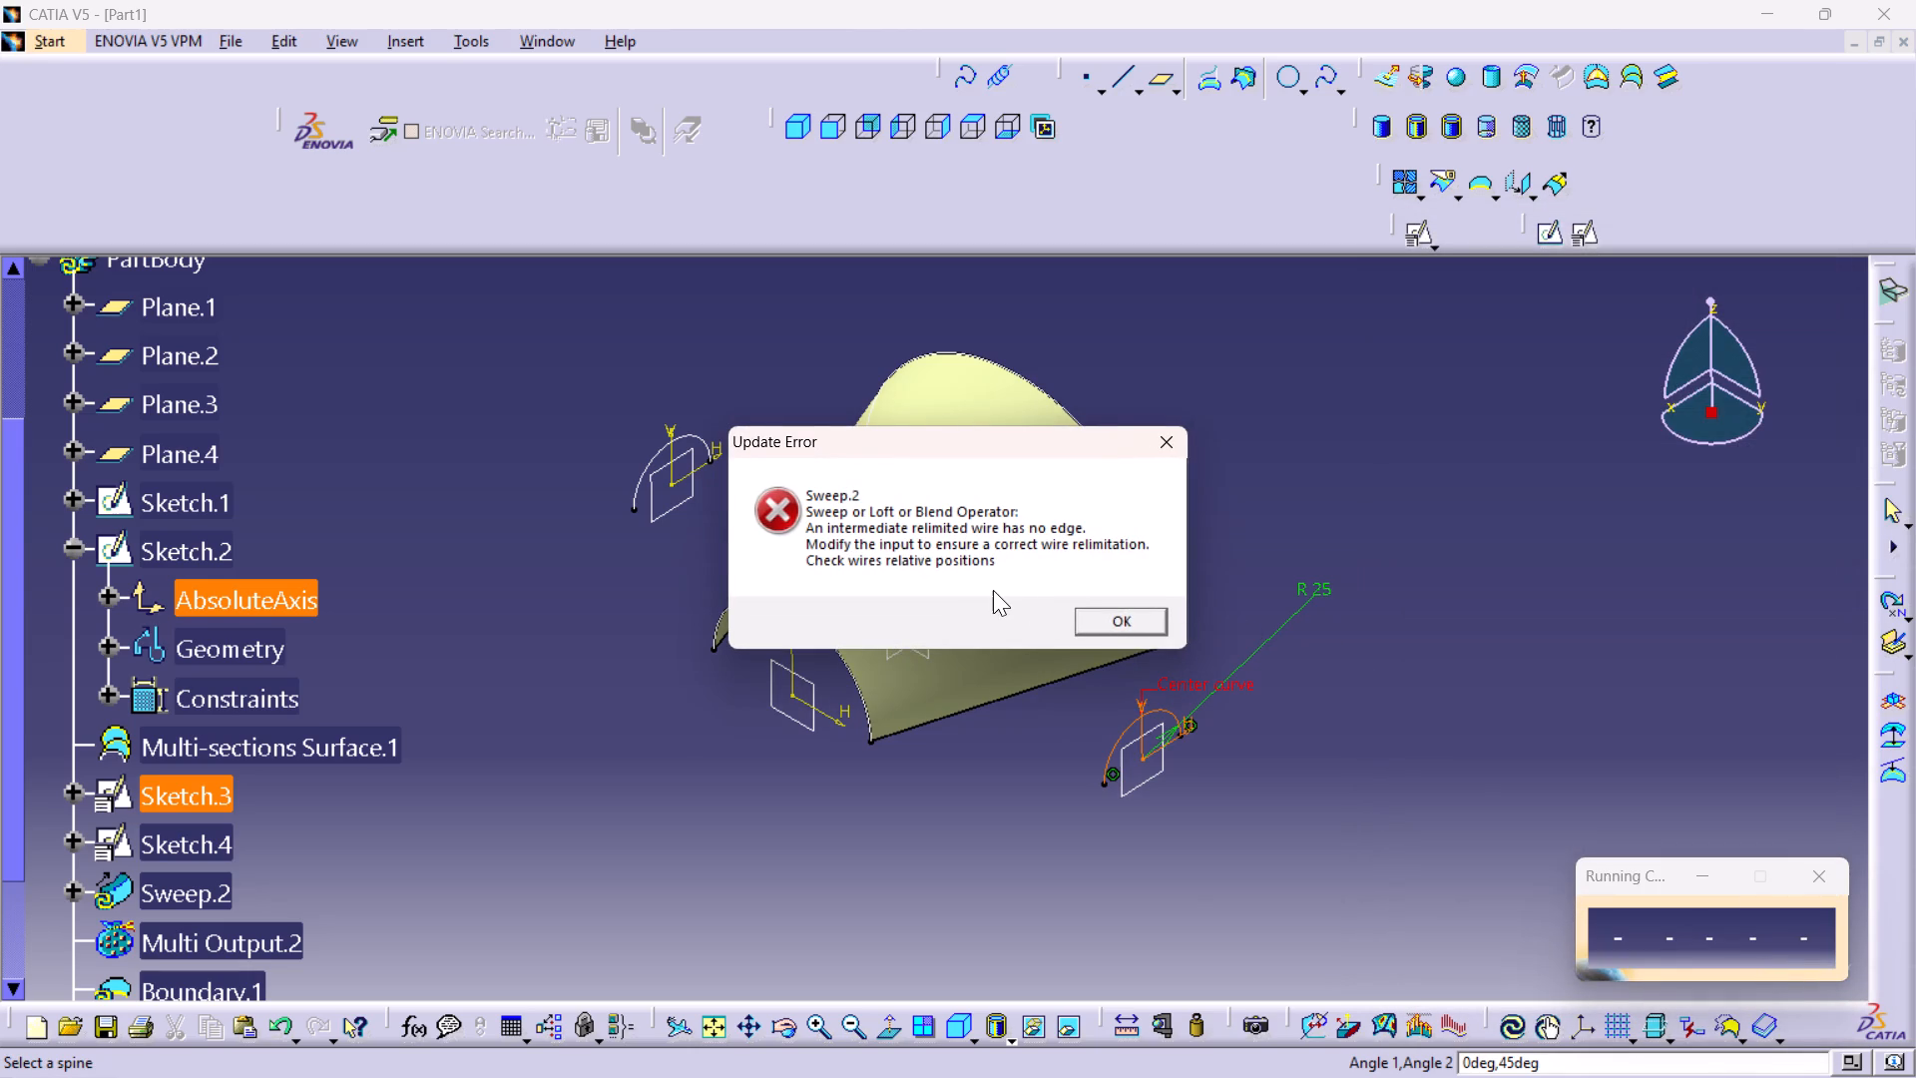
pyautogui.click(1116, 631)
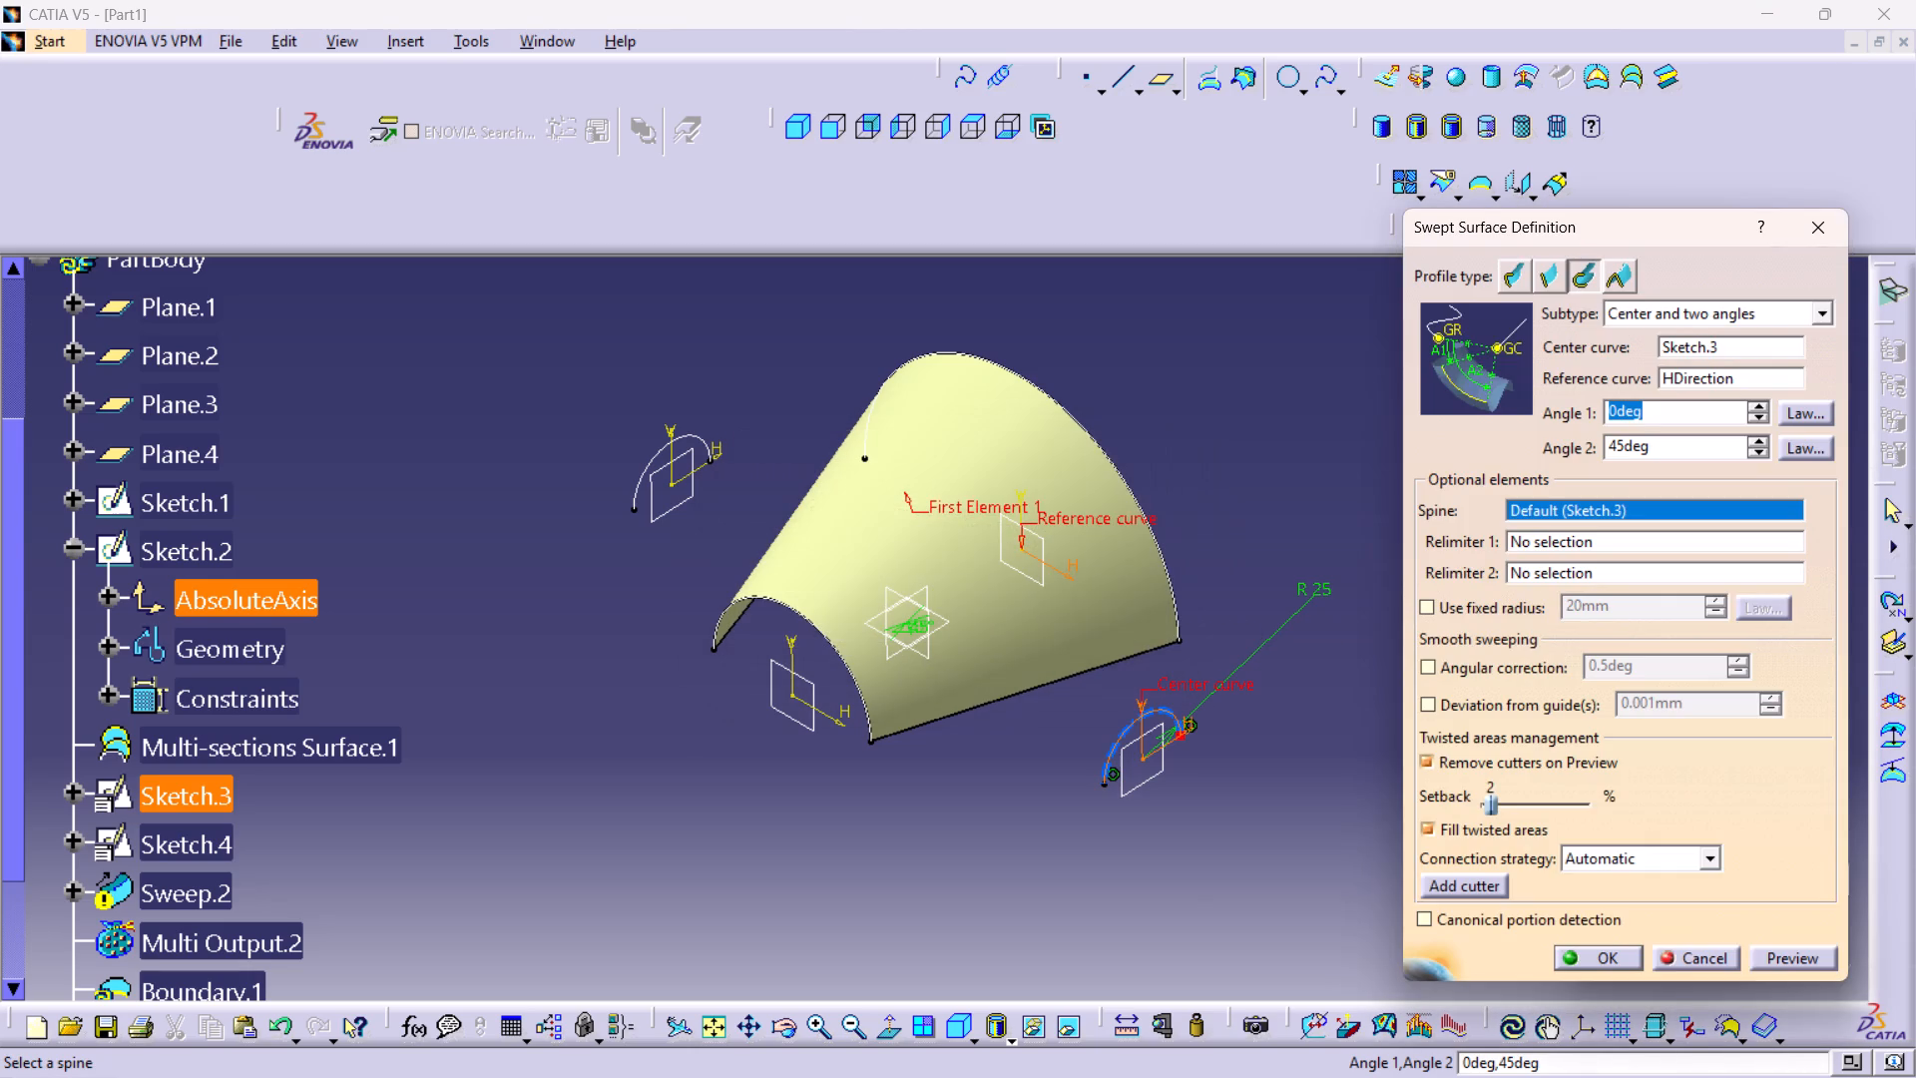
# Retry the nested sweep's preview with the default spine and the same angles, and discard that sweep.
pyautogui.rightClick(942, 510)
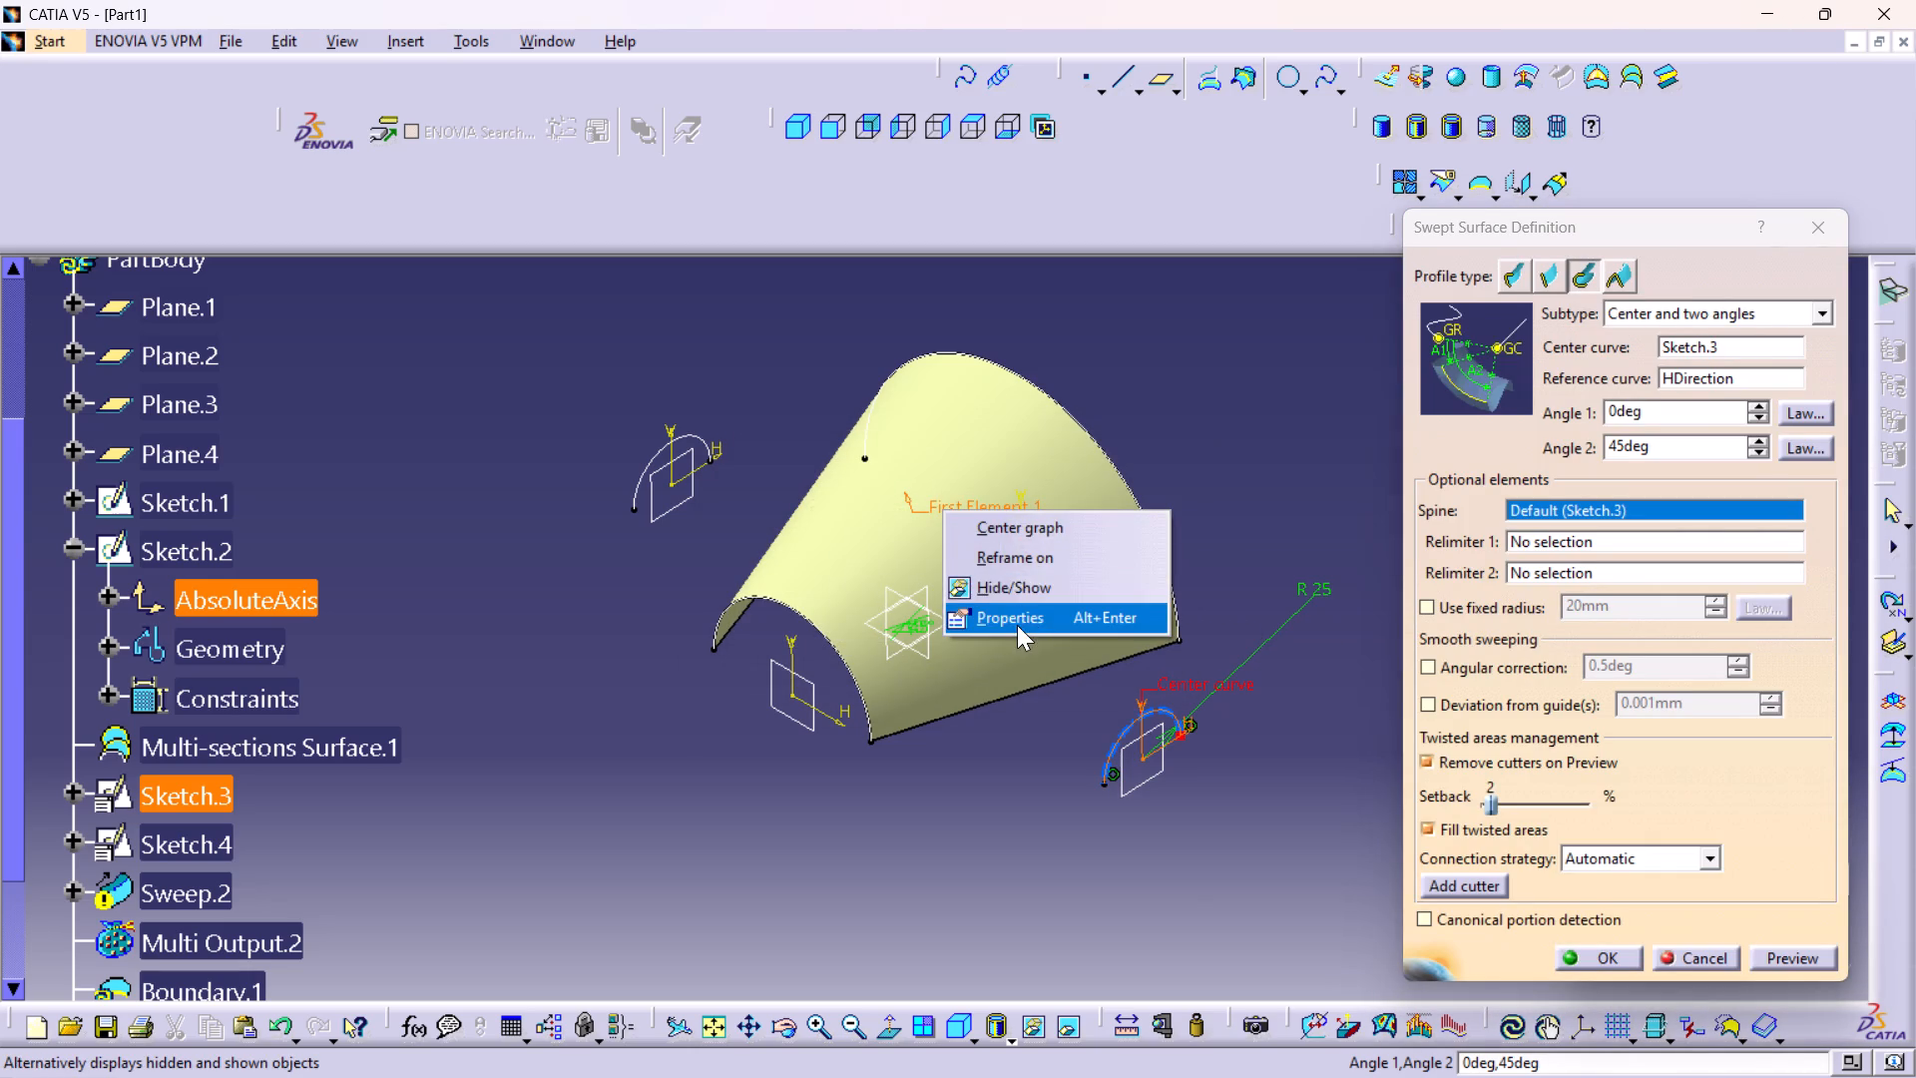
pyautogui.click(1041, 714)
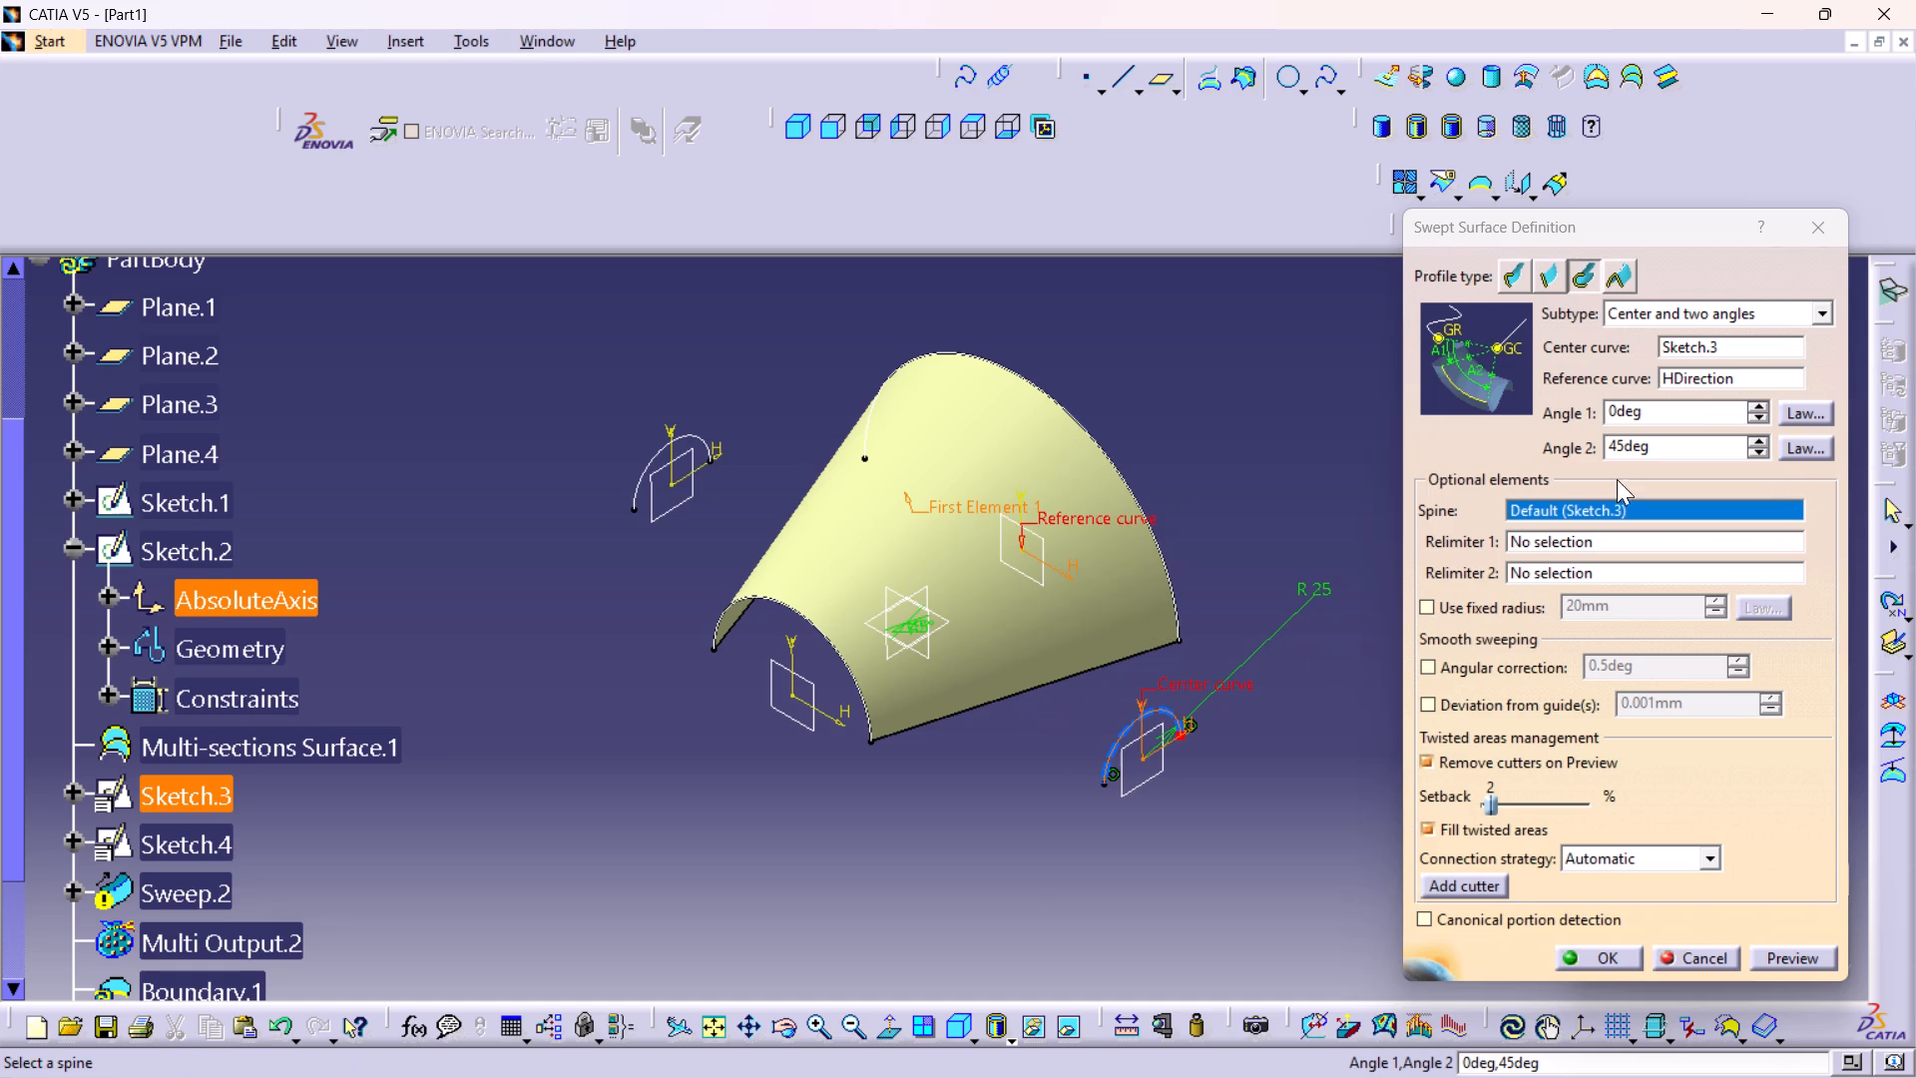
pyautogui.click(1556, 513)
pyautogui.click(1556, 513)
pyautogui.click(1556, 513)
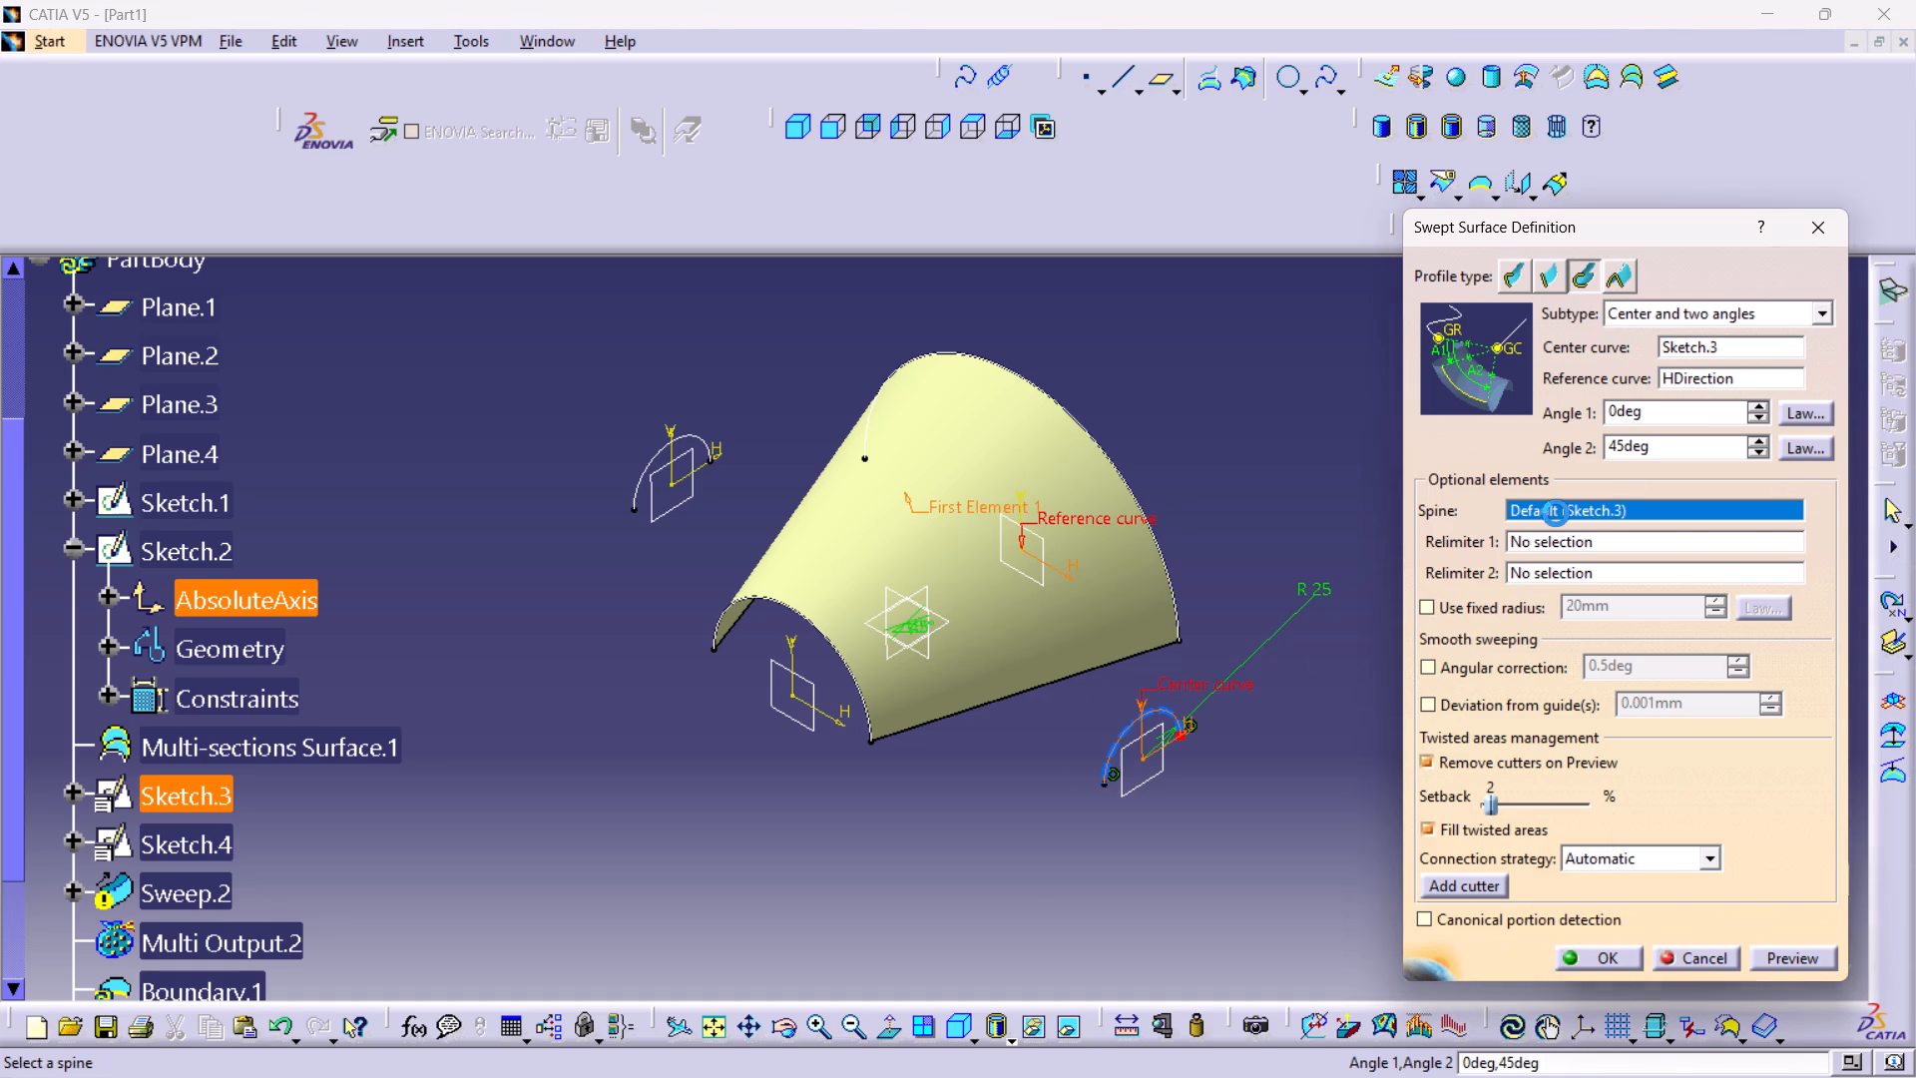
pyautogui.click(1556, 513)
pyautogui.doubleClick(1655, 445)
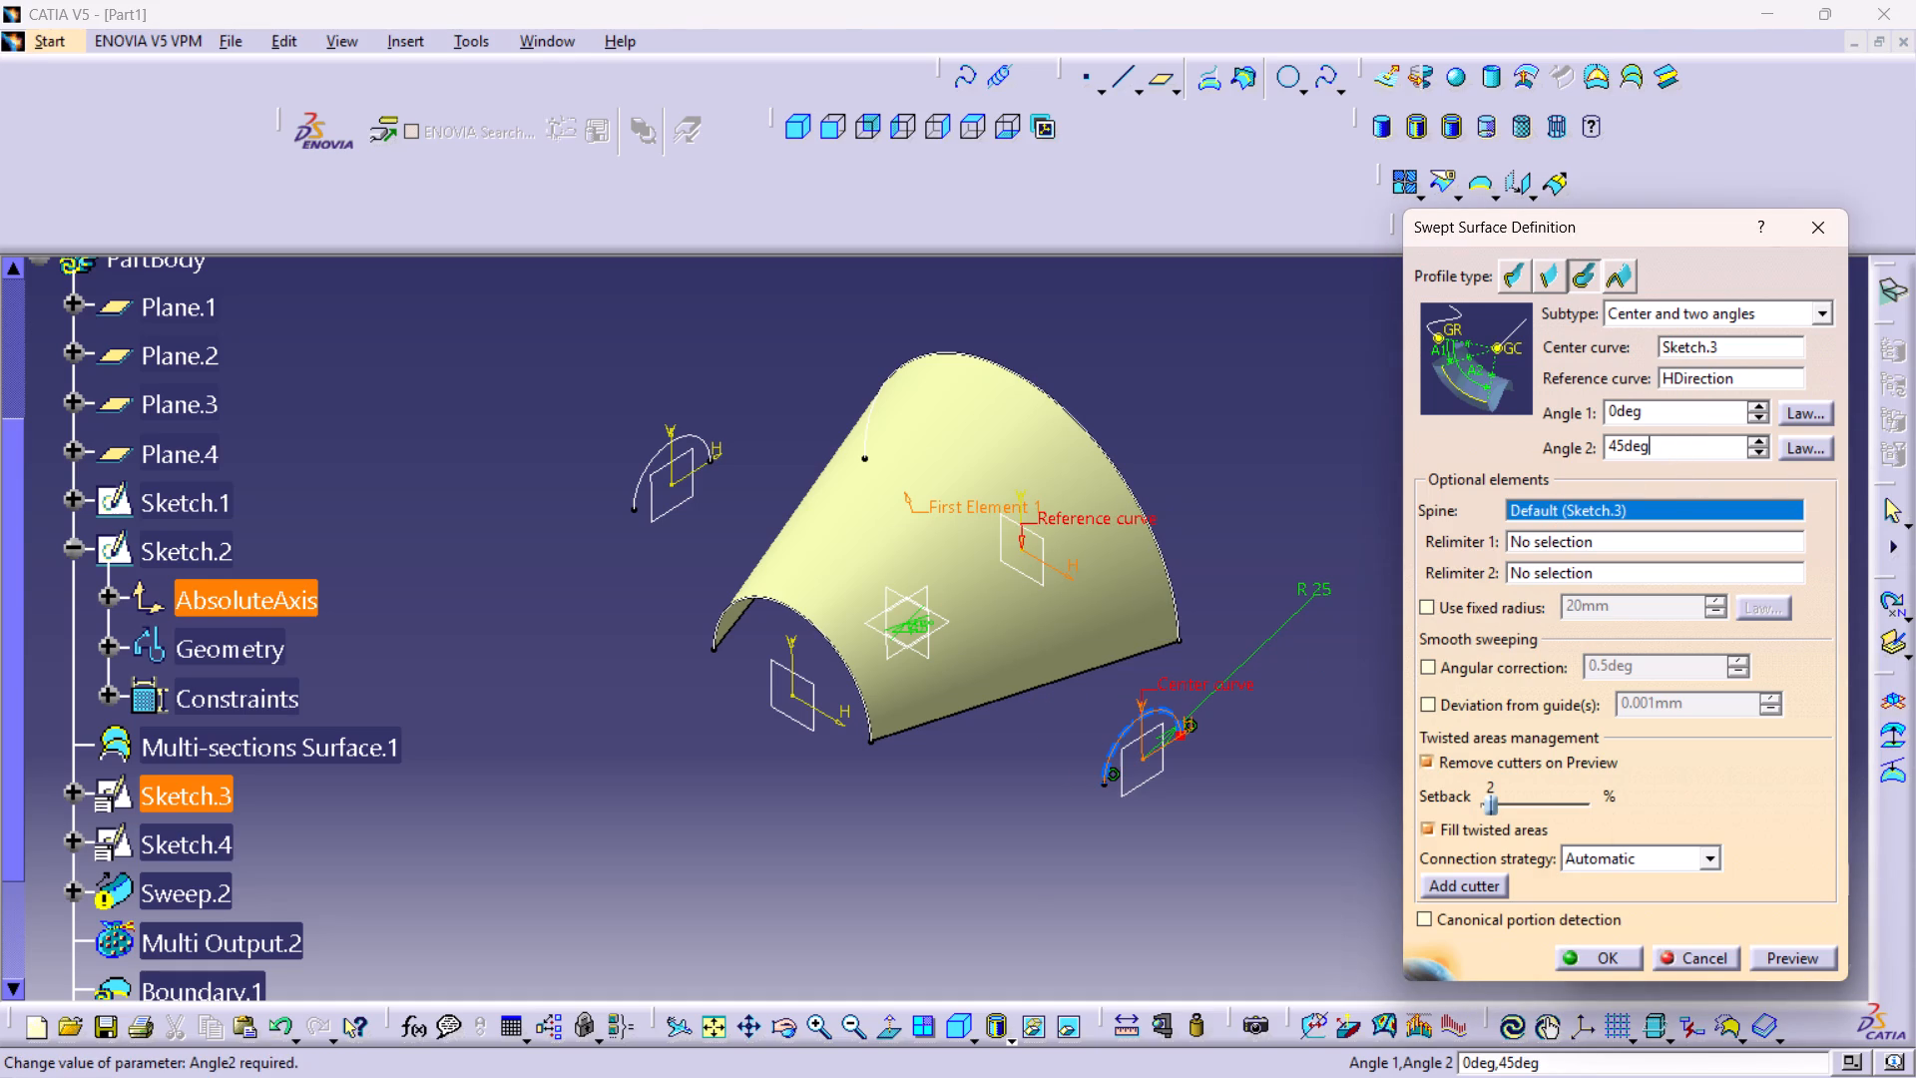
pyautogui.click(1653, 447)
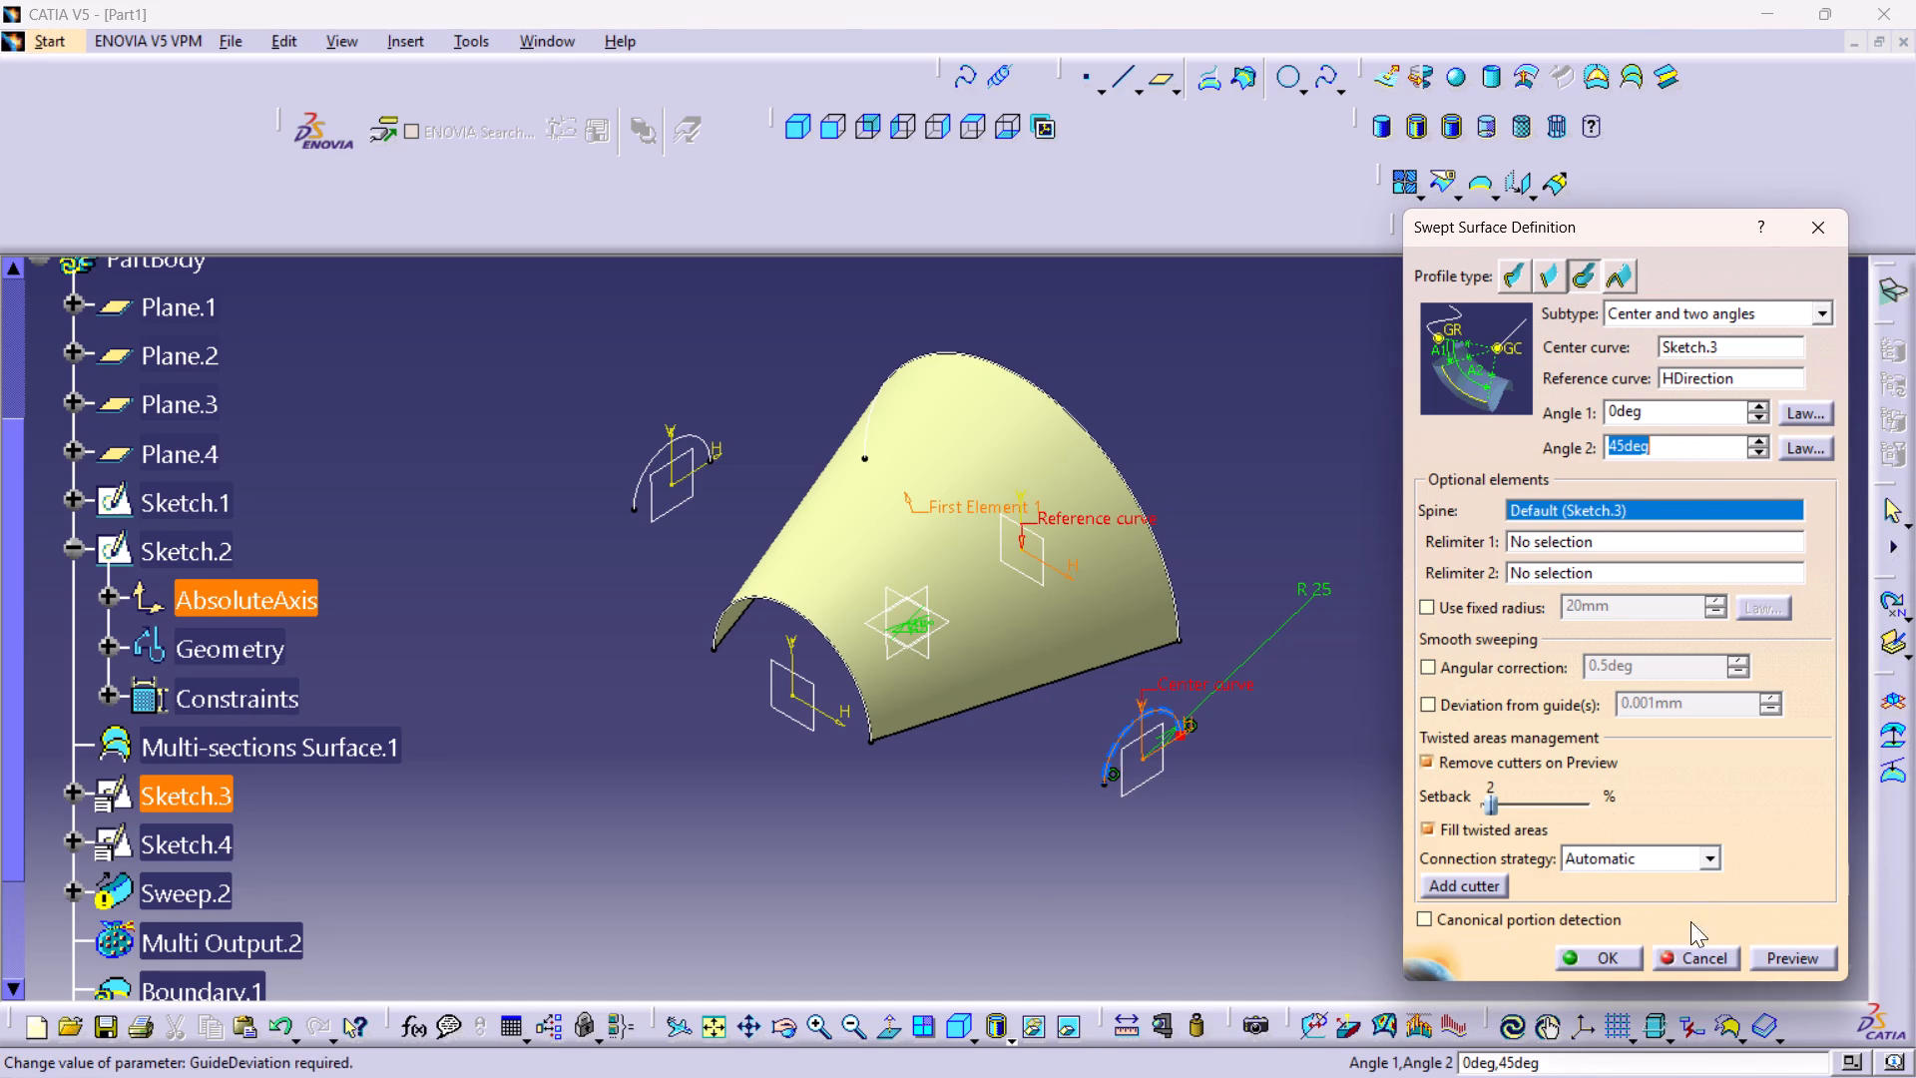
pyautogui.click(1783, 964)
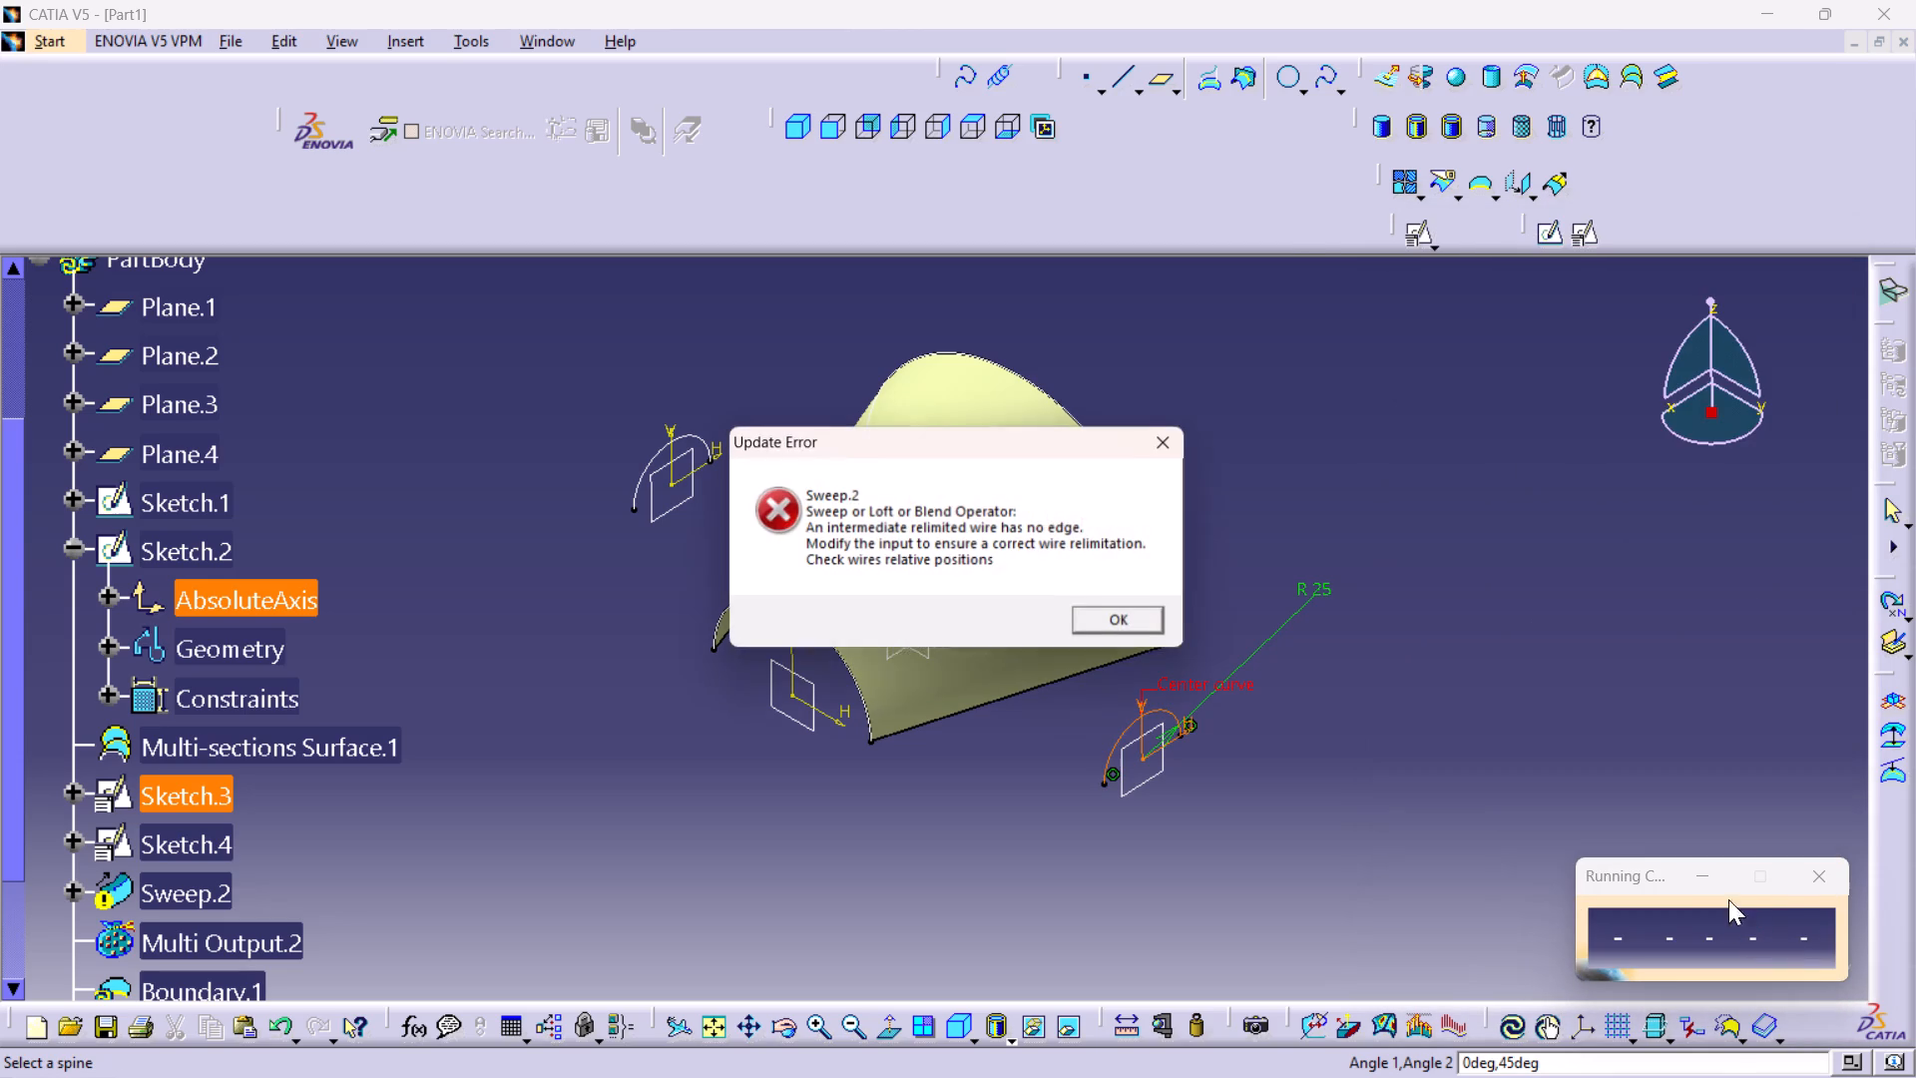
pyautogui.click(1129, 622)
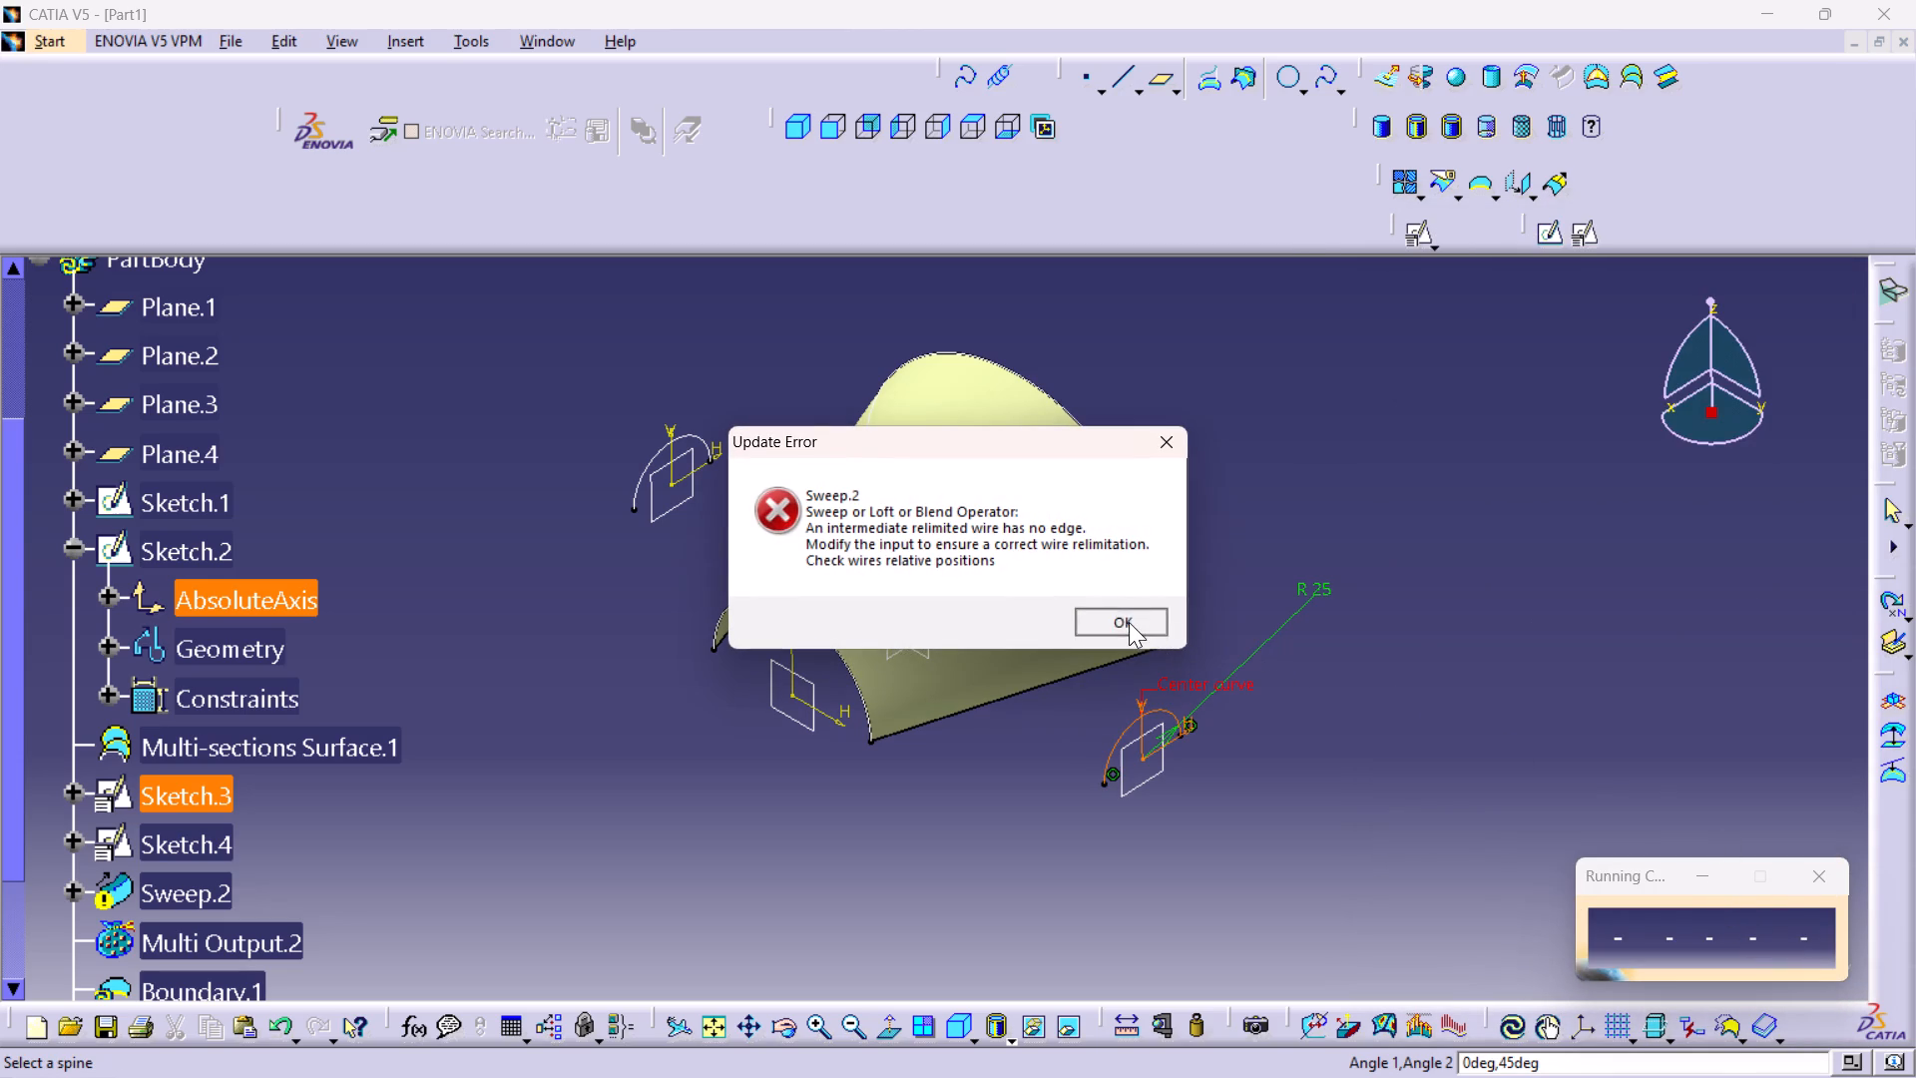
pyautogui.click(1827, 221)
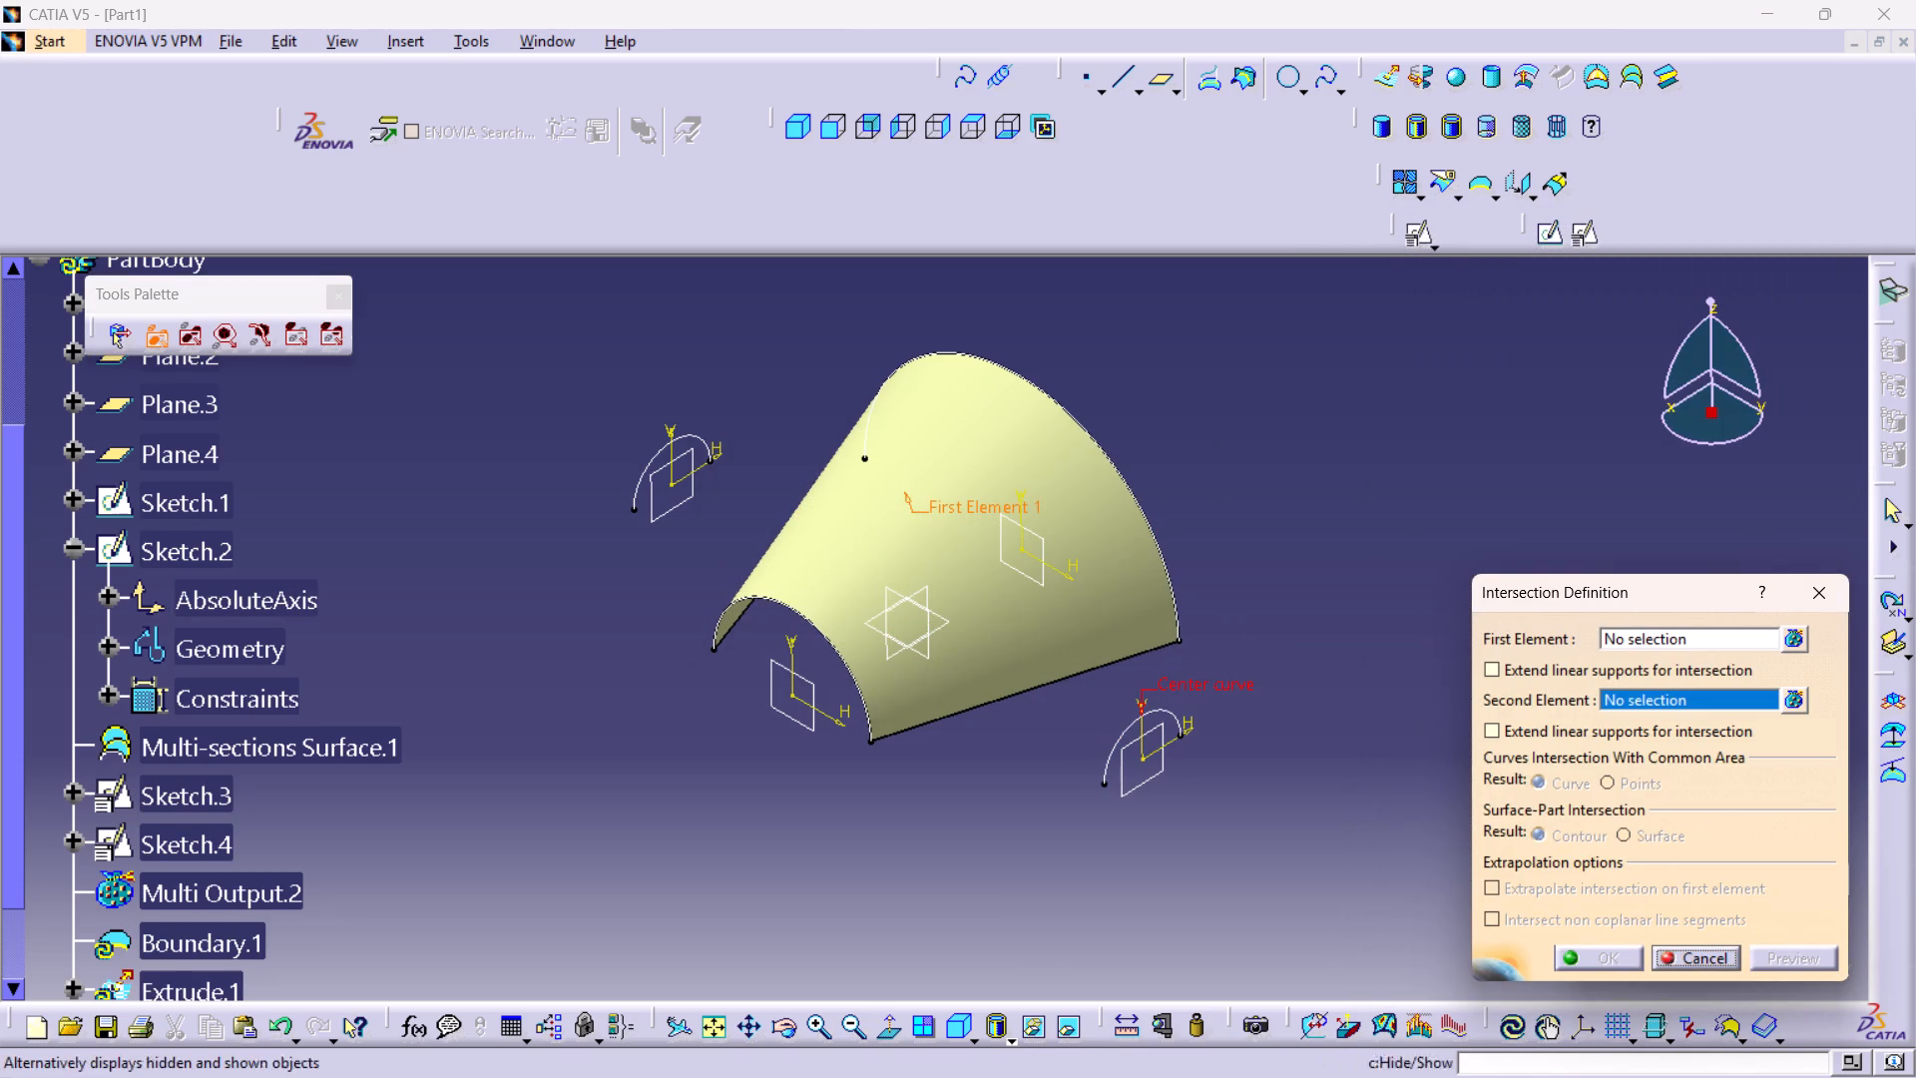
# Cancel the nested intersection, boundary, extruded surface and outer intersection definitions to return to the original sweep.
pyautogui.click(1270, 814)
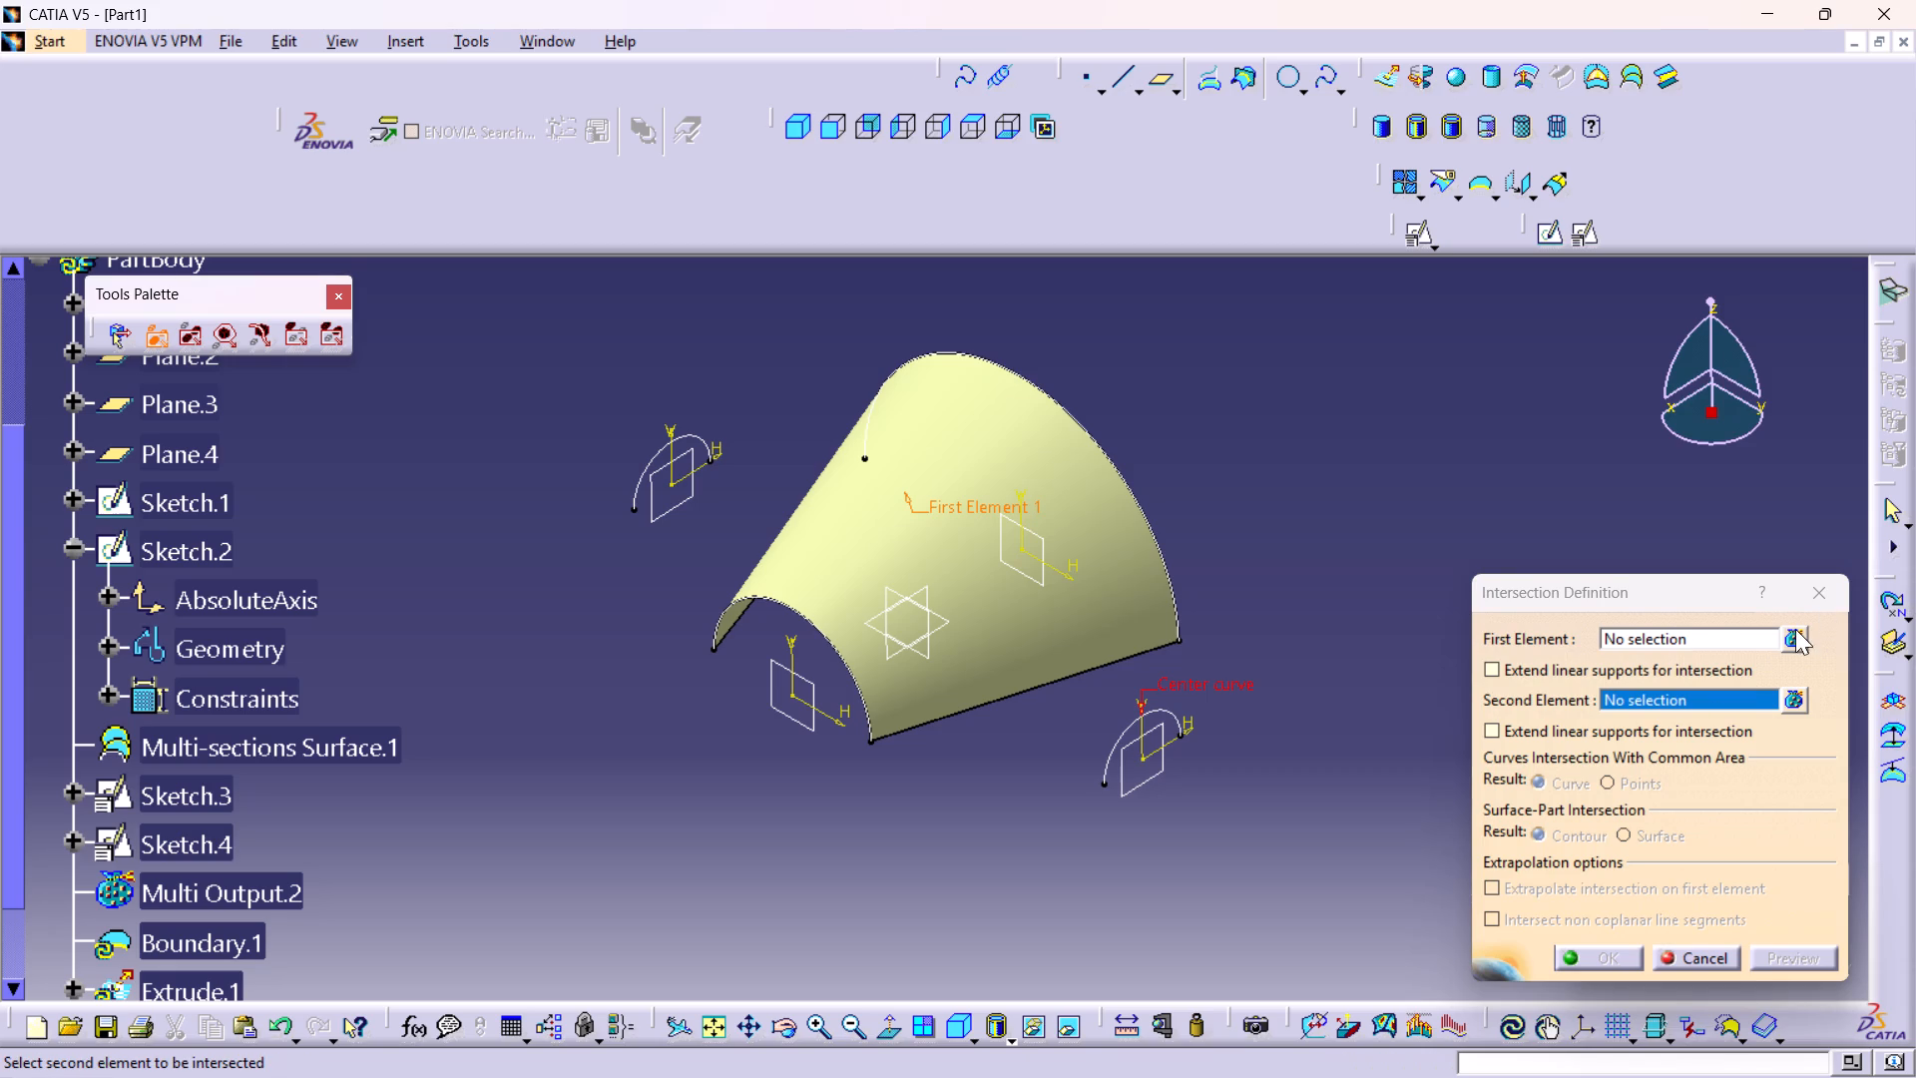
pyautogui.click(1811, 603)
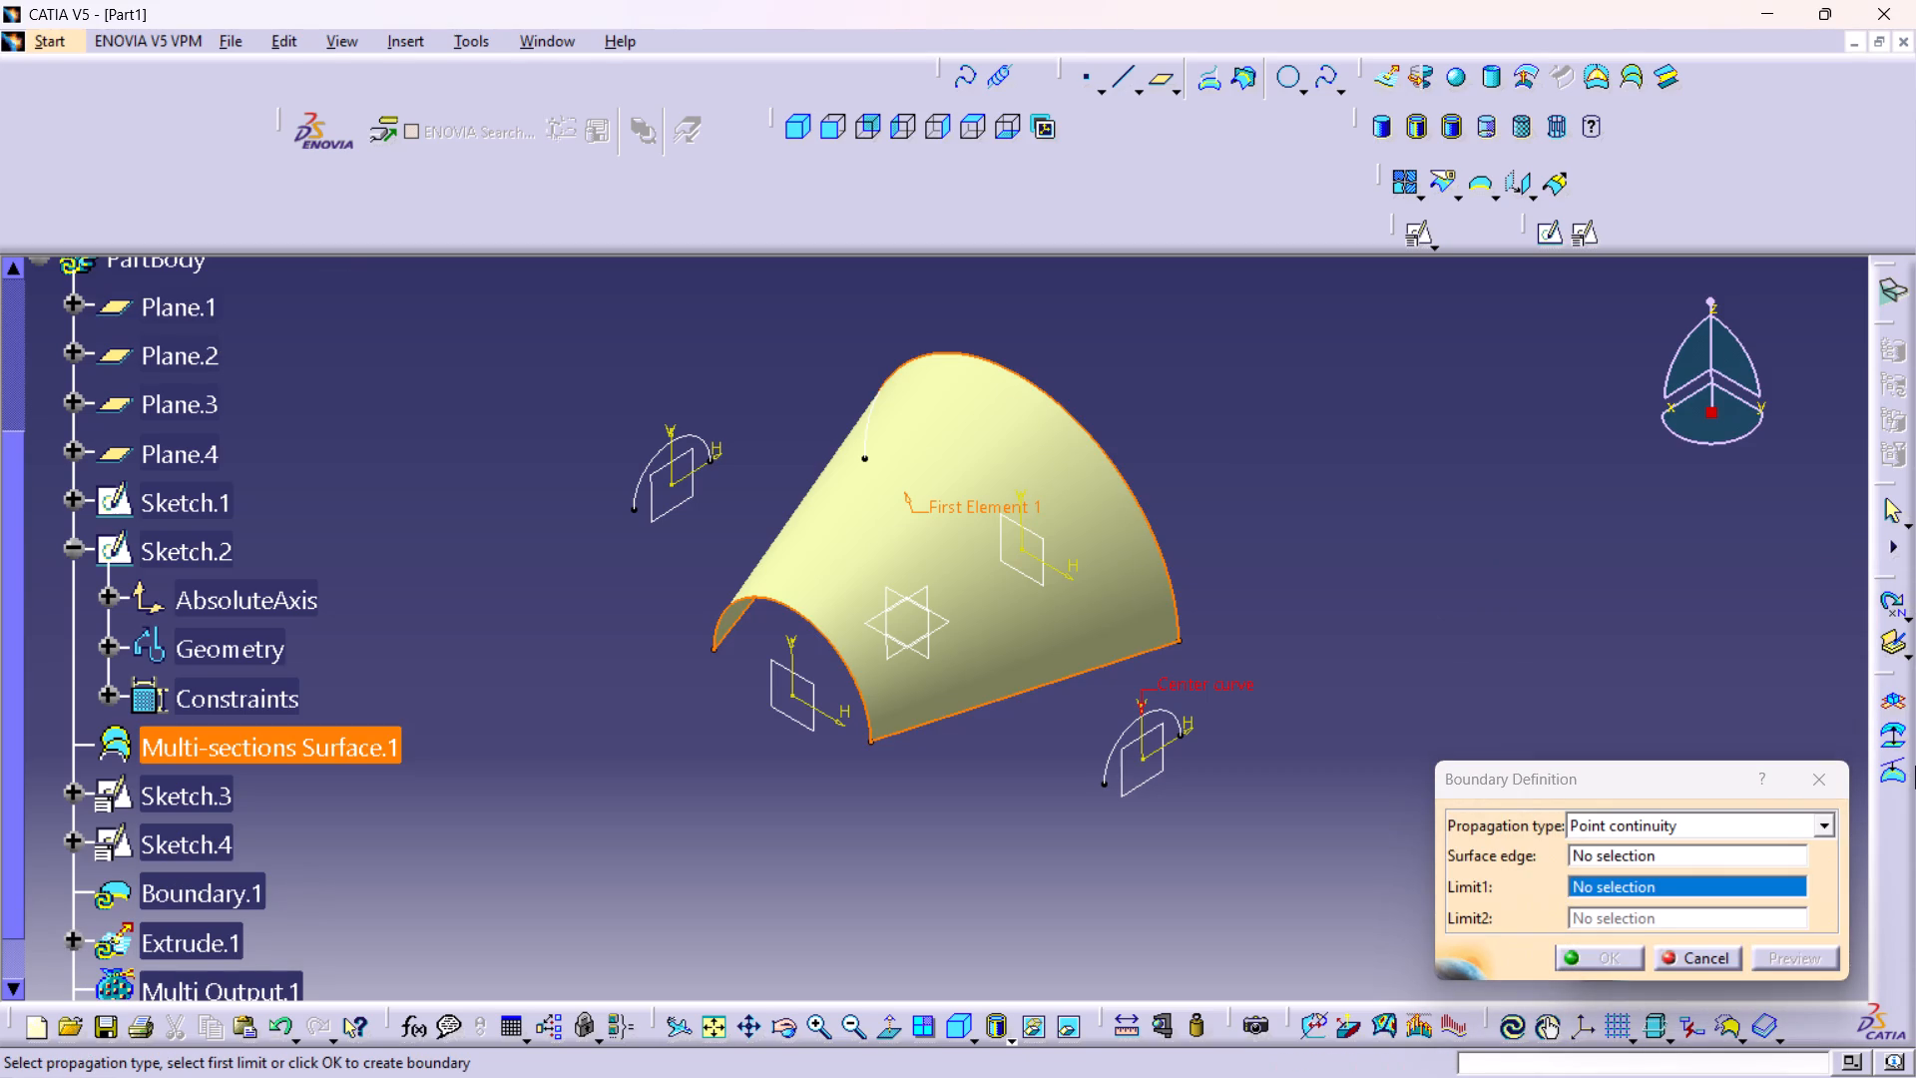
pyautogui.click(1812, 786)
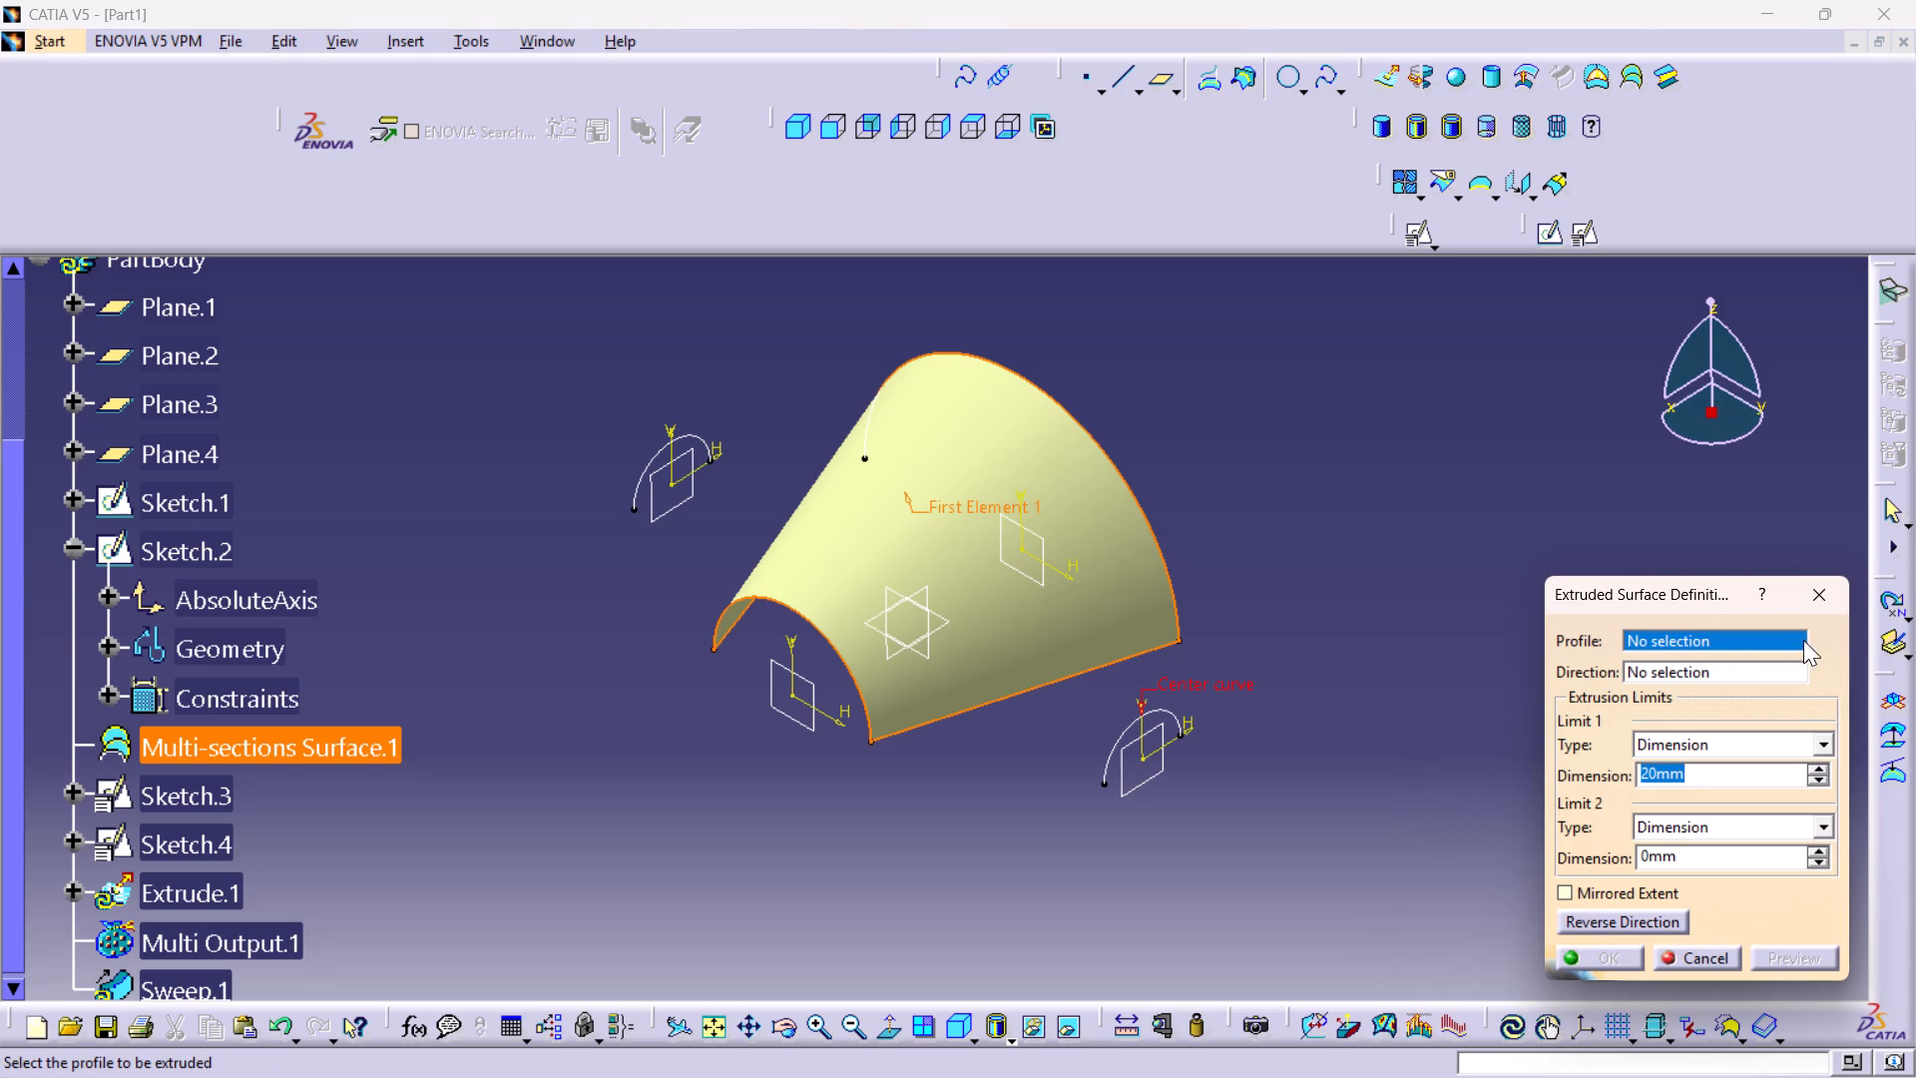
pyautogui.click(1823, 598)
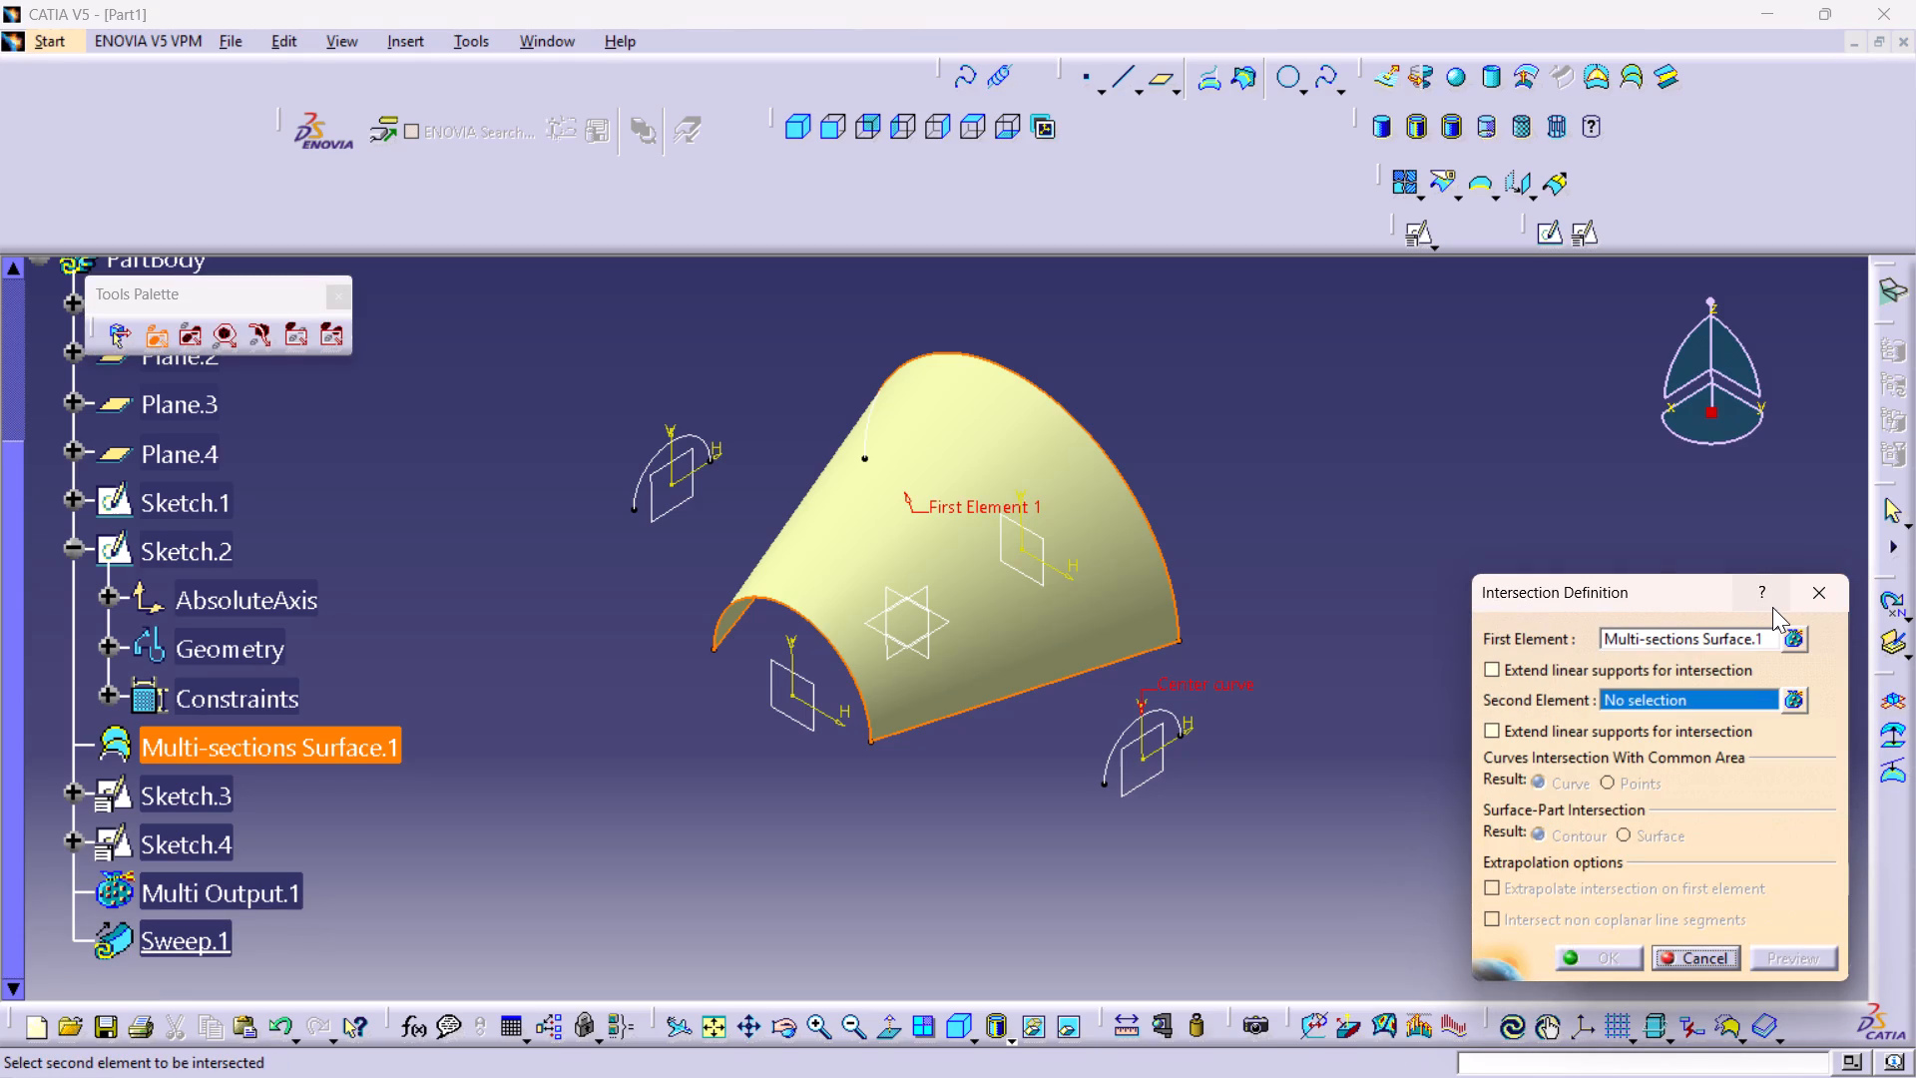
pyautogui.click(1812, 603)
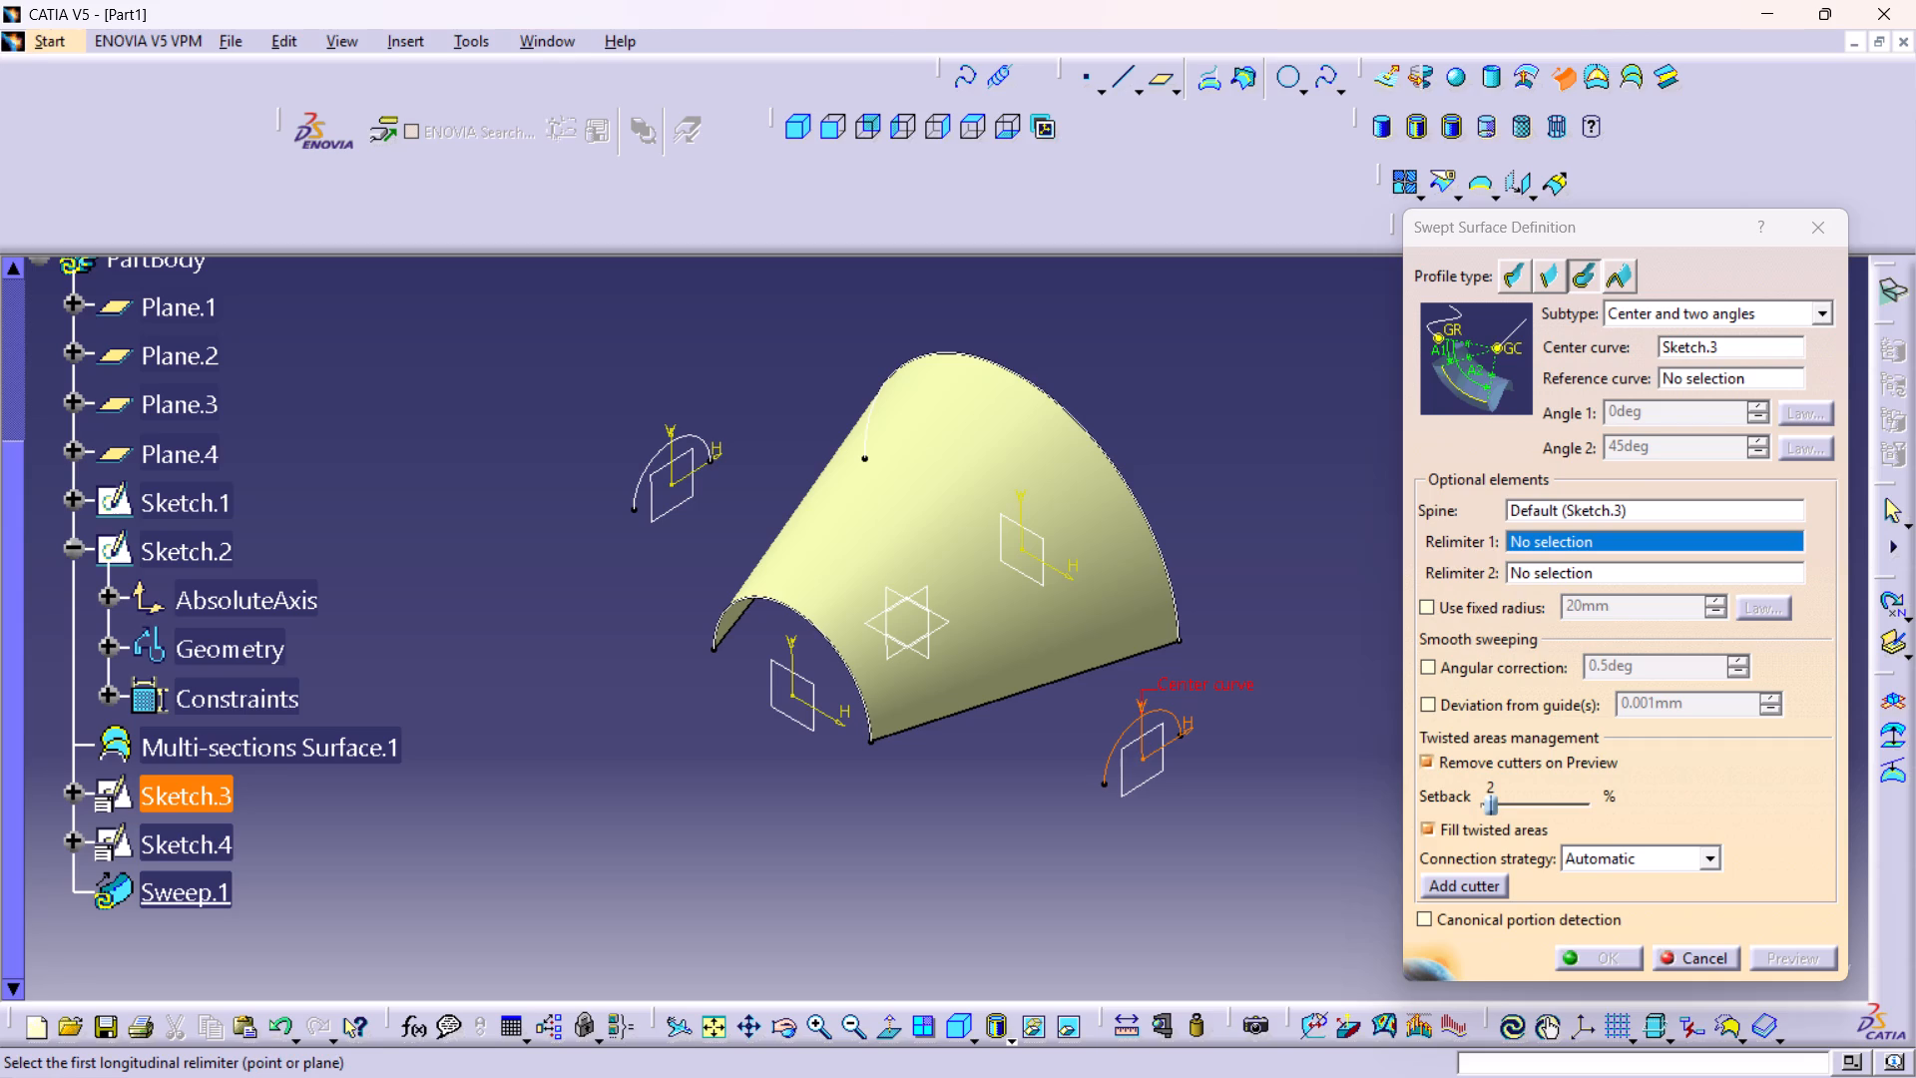
# Set the sweep's Relimiter 1 to Sketch.2's AbsoluteAxis and its Relimiter 2 to the yz plane.
pyautogui.click(1068, 571)
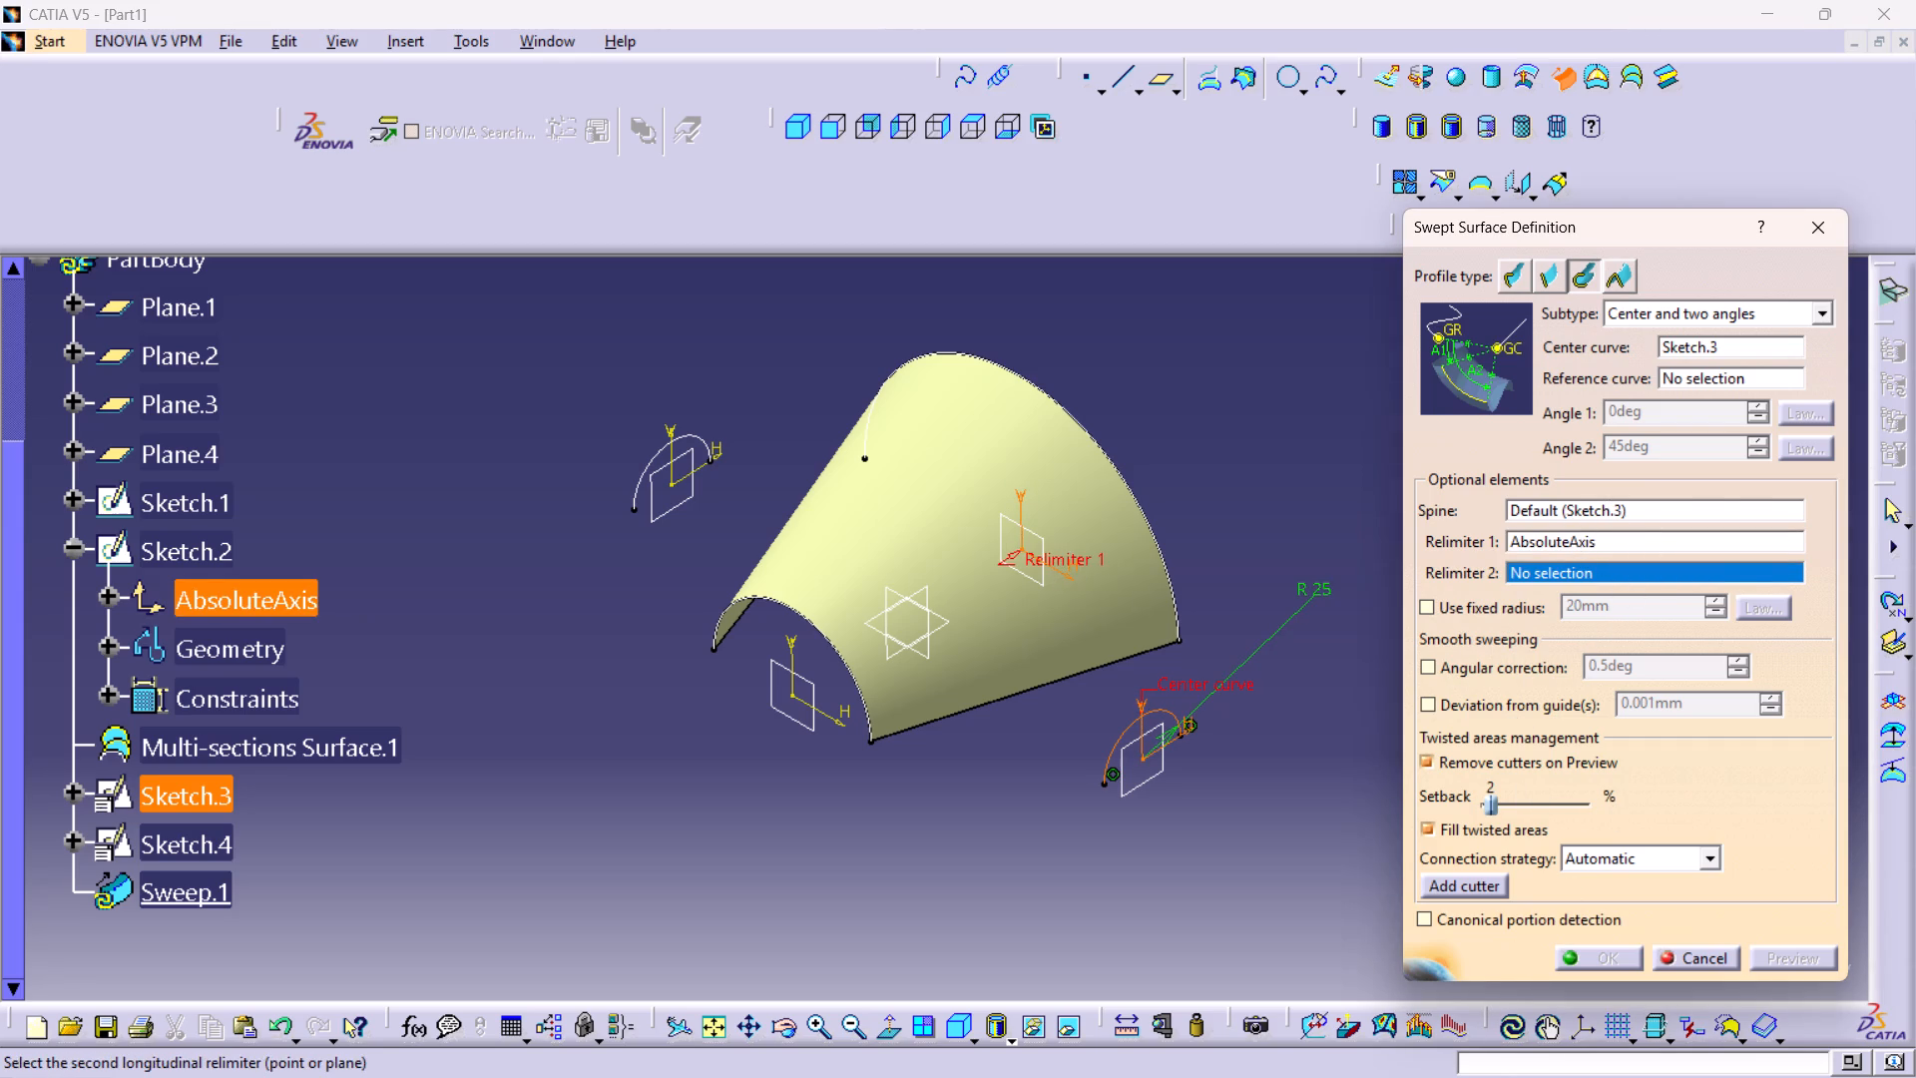
pyautogui.click(929, 658)
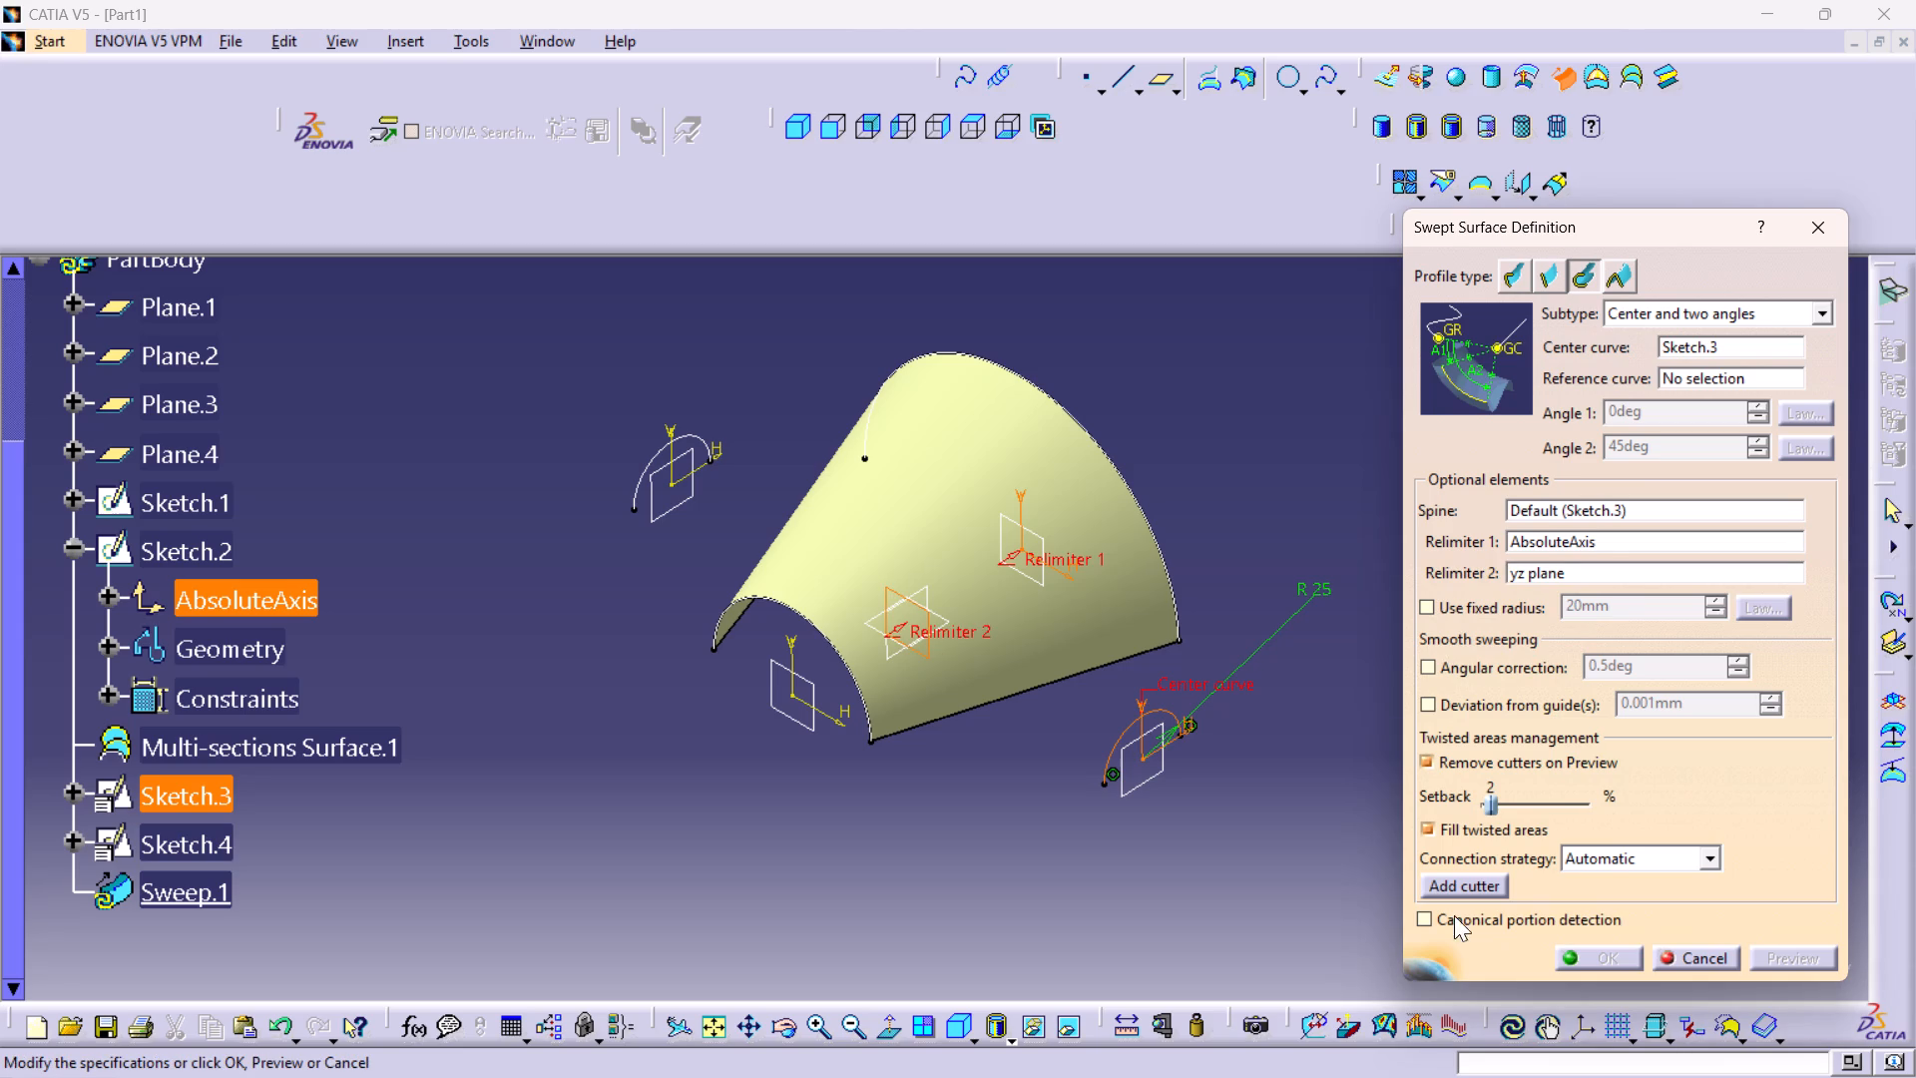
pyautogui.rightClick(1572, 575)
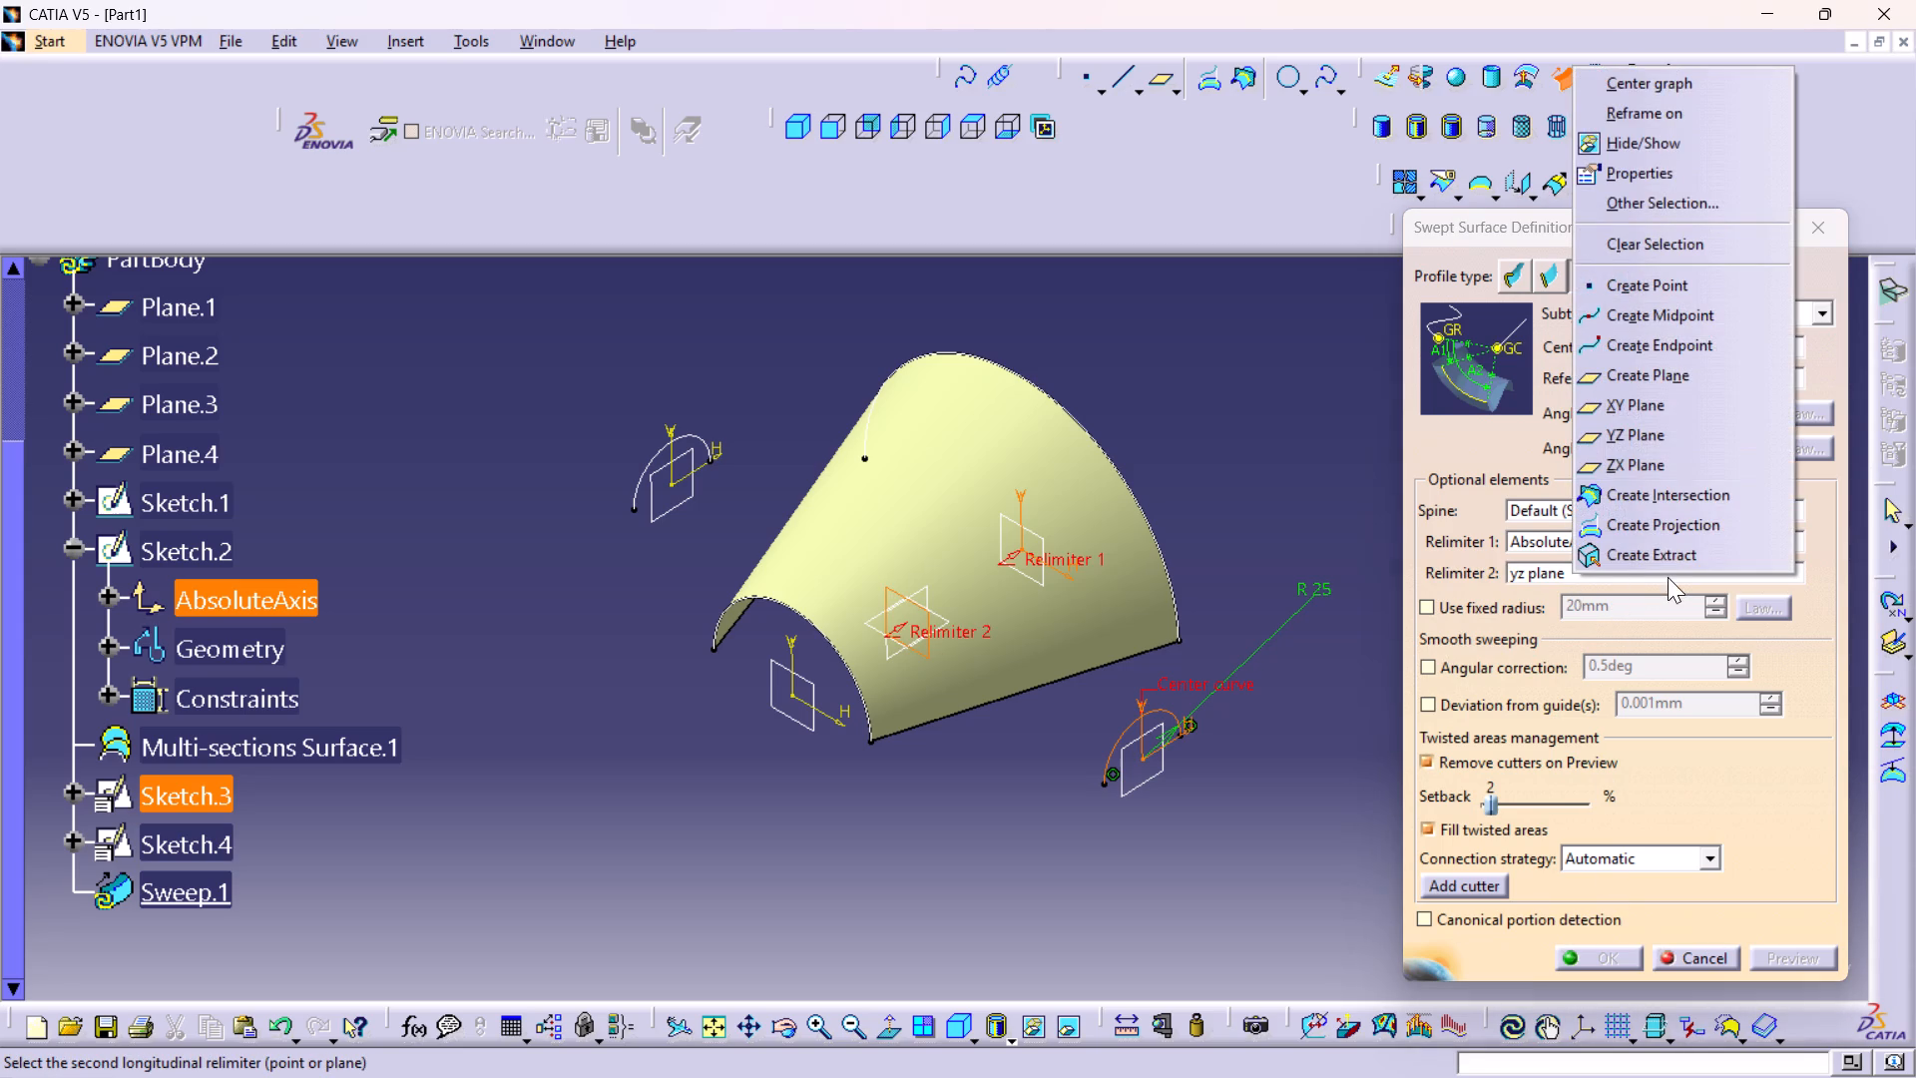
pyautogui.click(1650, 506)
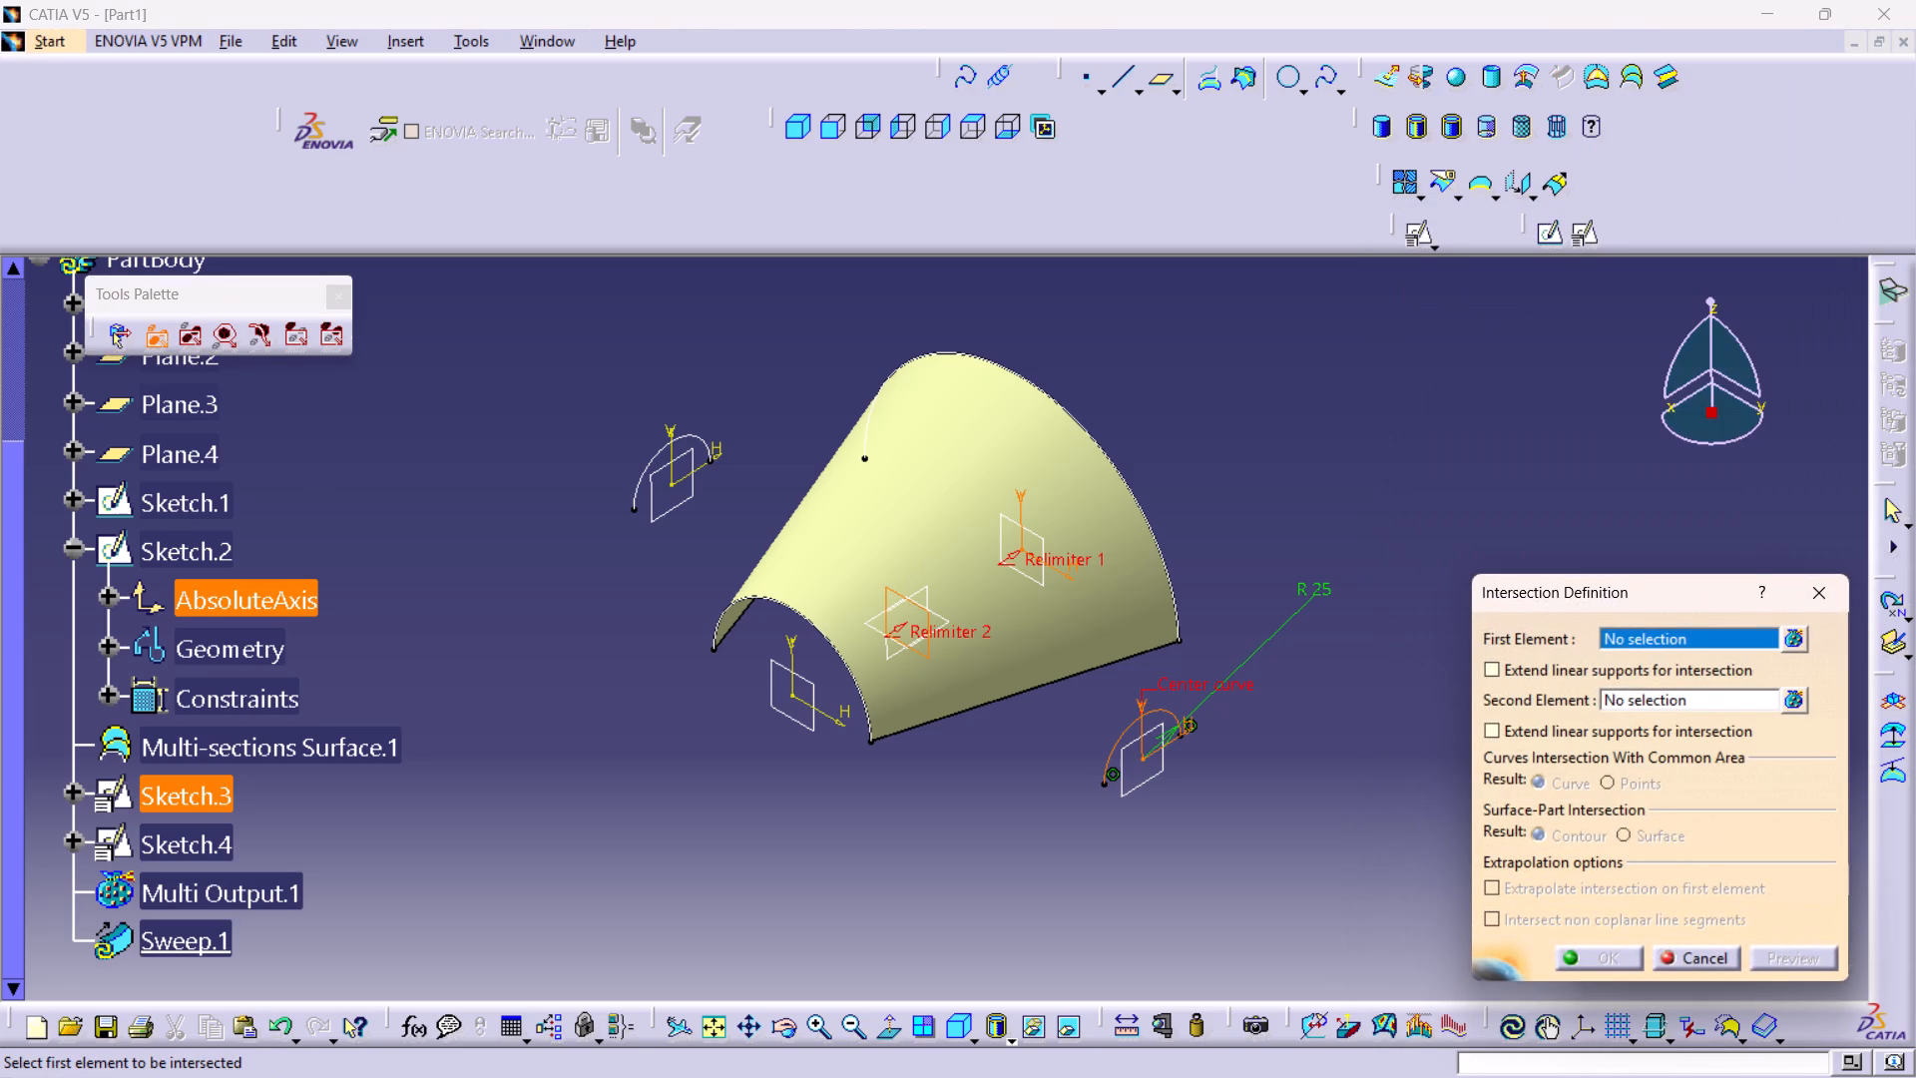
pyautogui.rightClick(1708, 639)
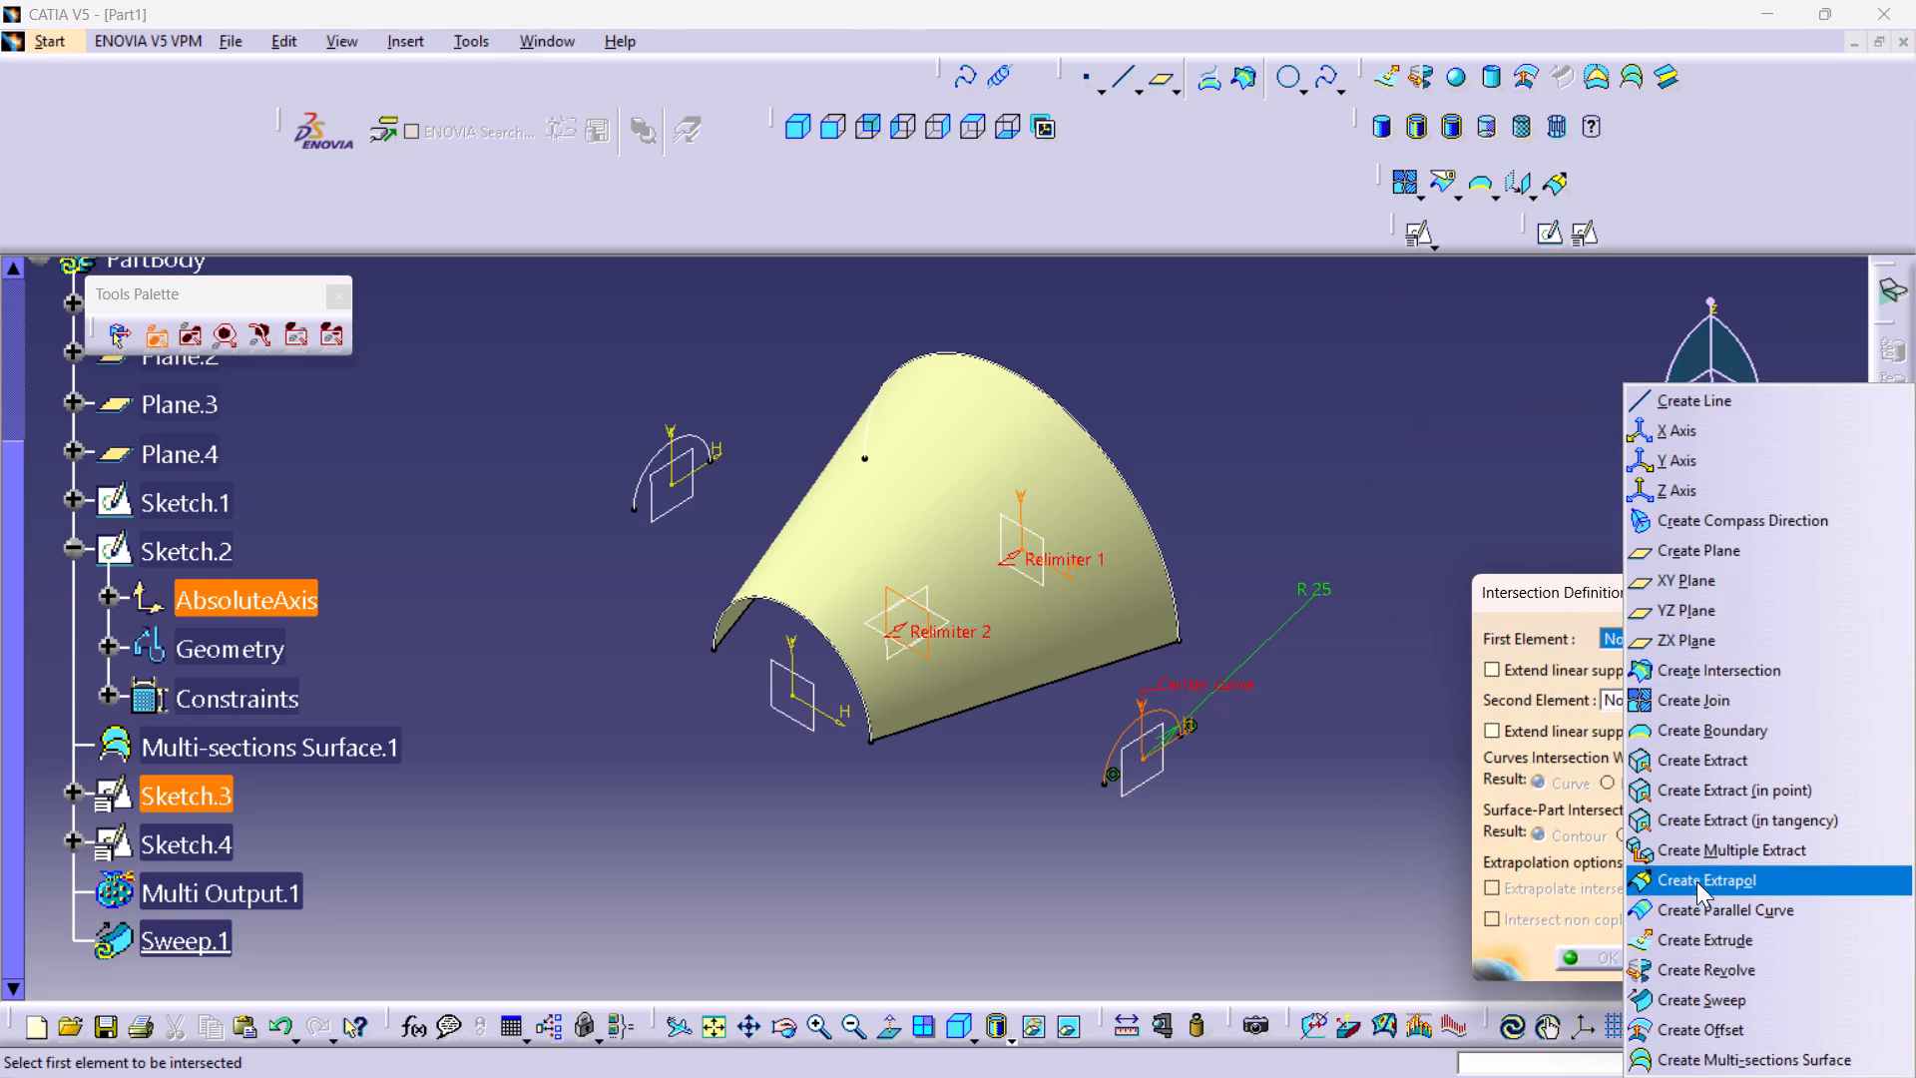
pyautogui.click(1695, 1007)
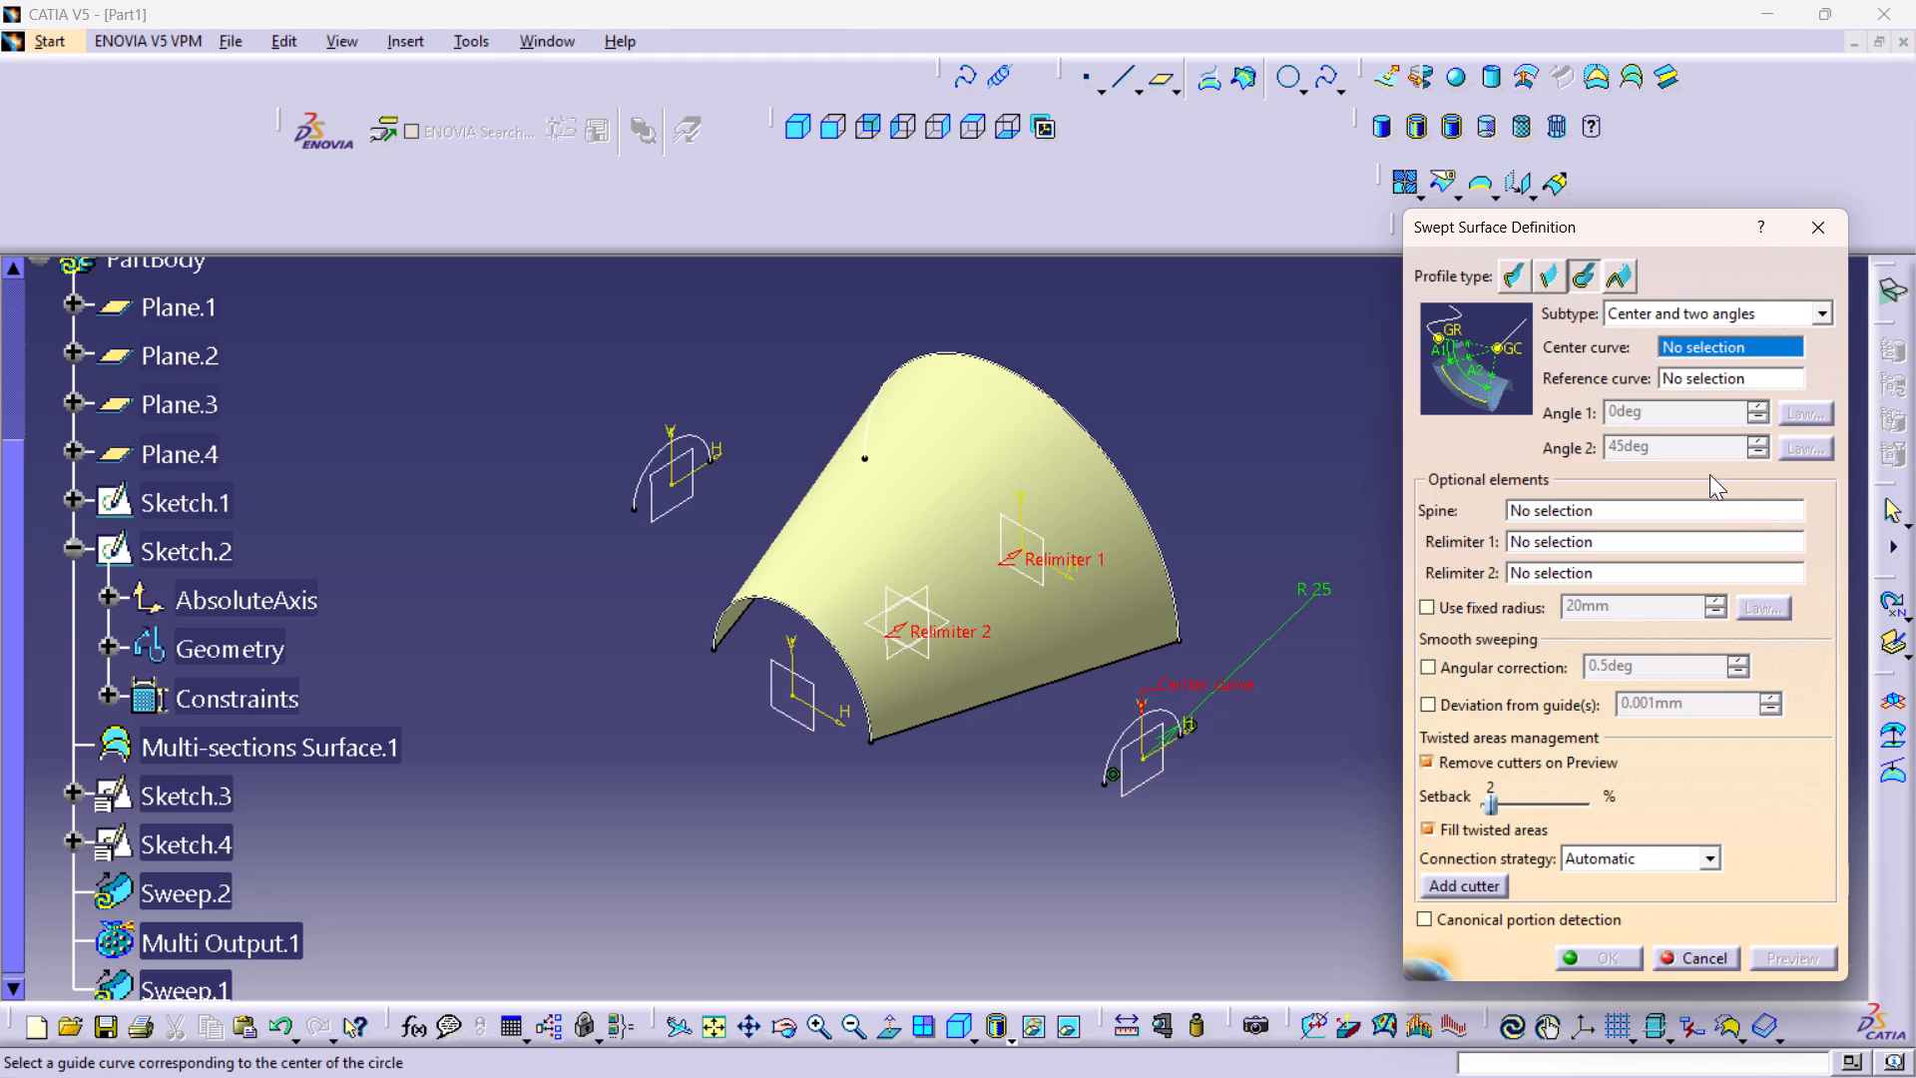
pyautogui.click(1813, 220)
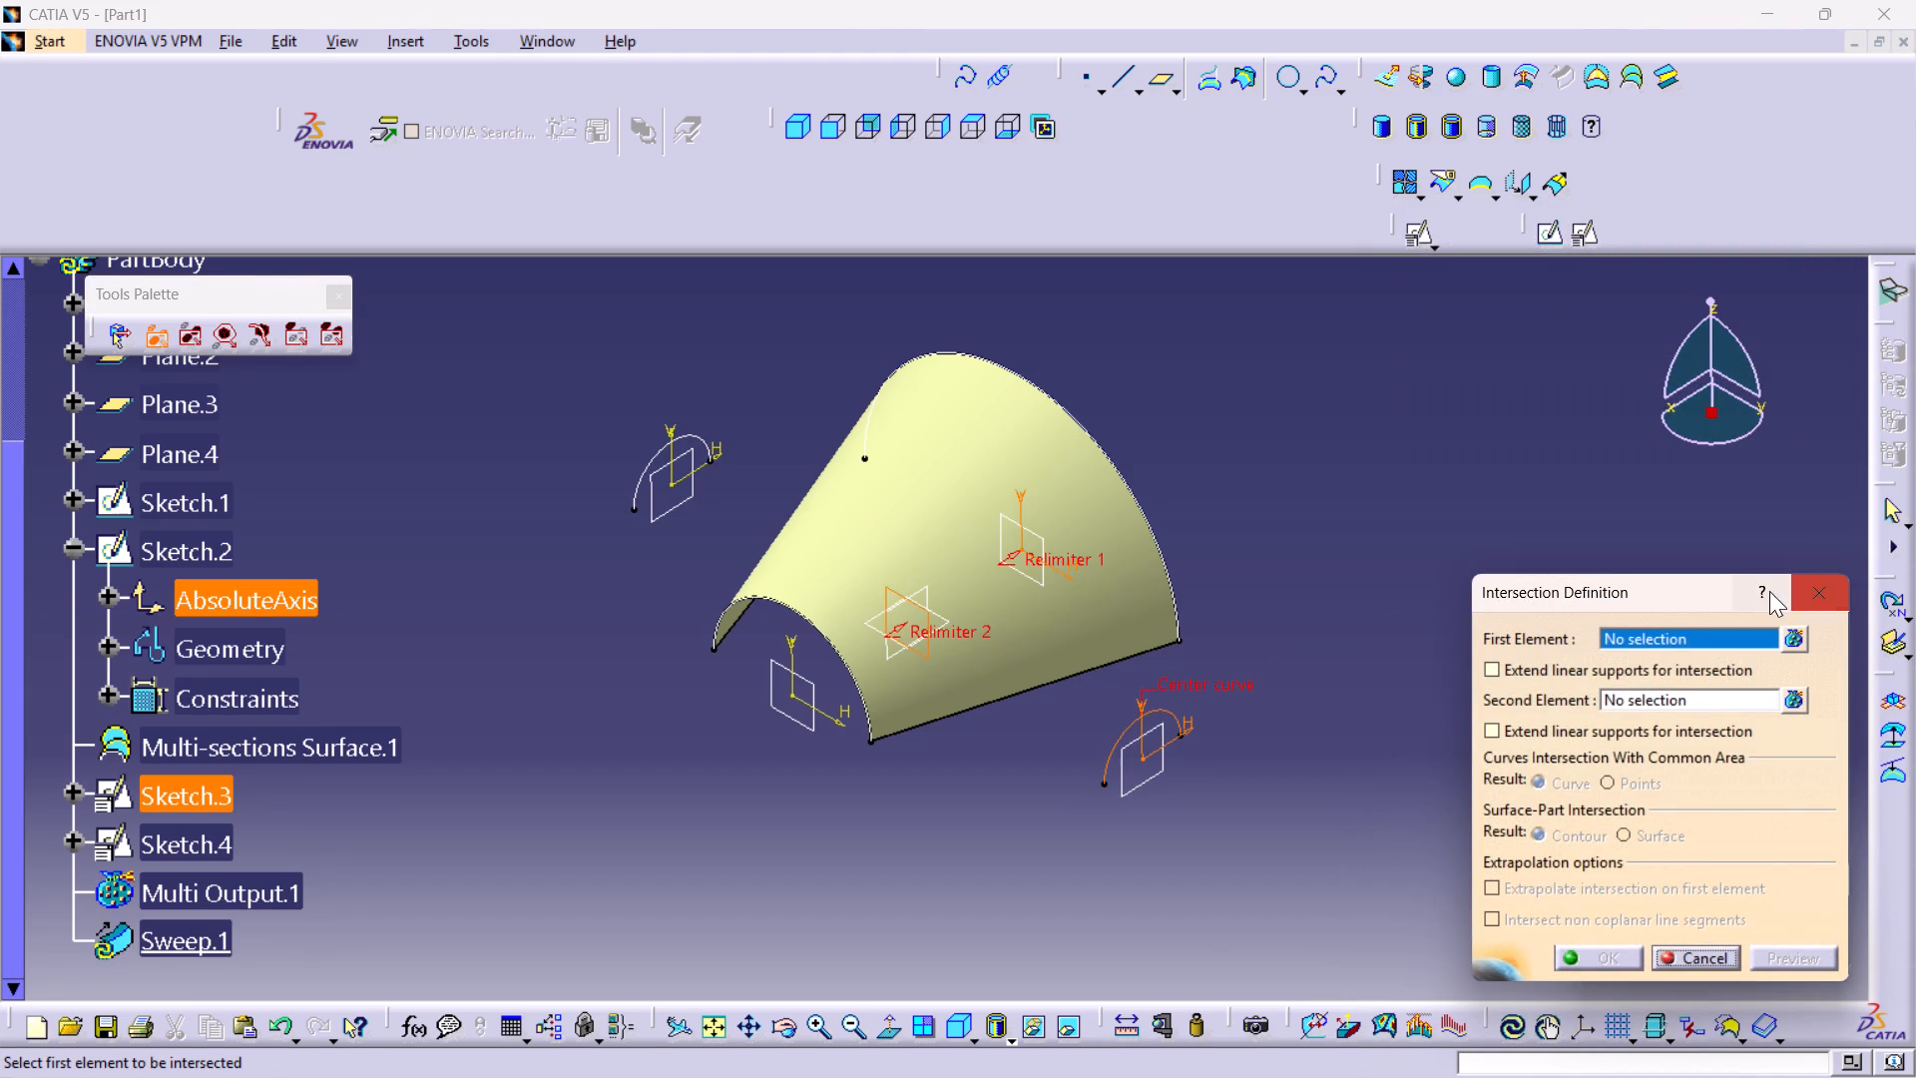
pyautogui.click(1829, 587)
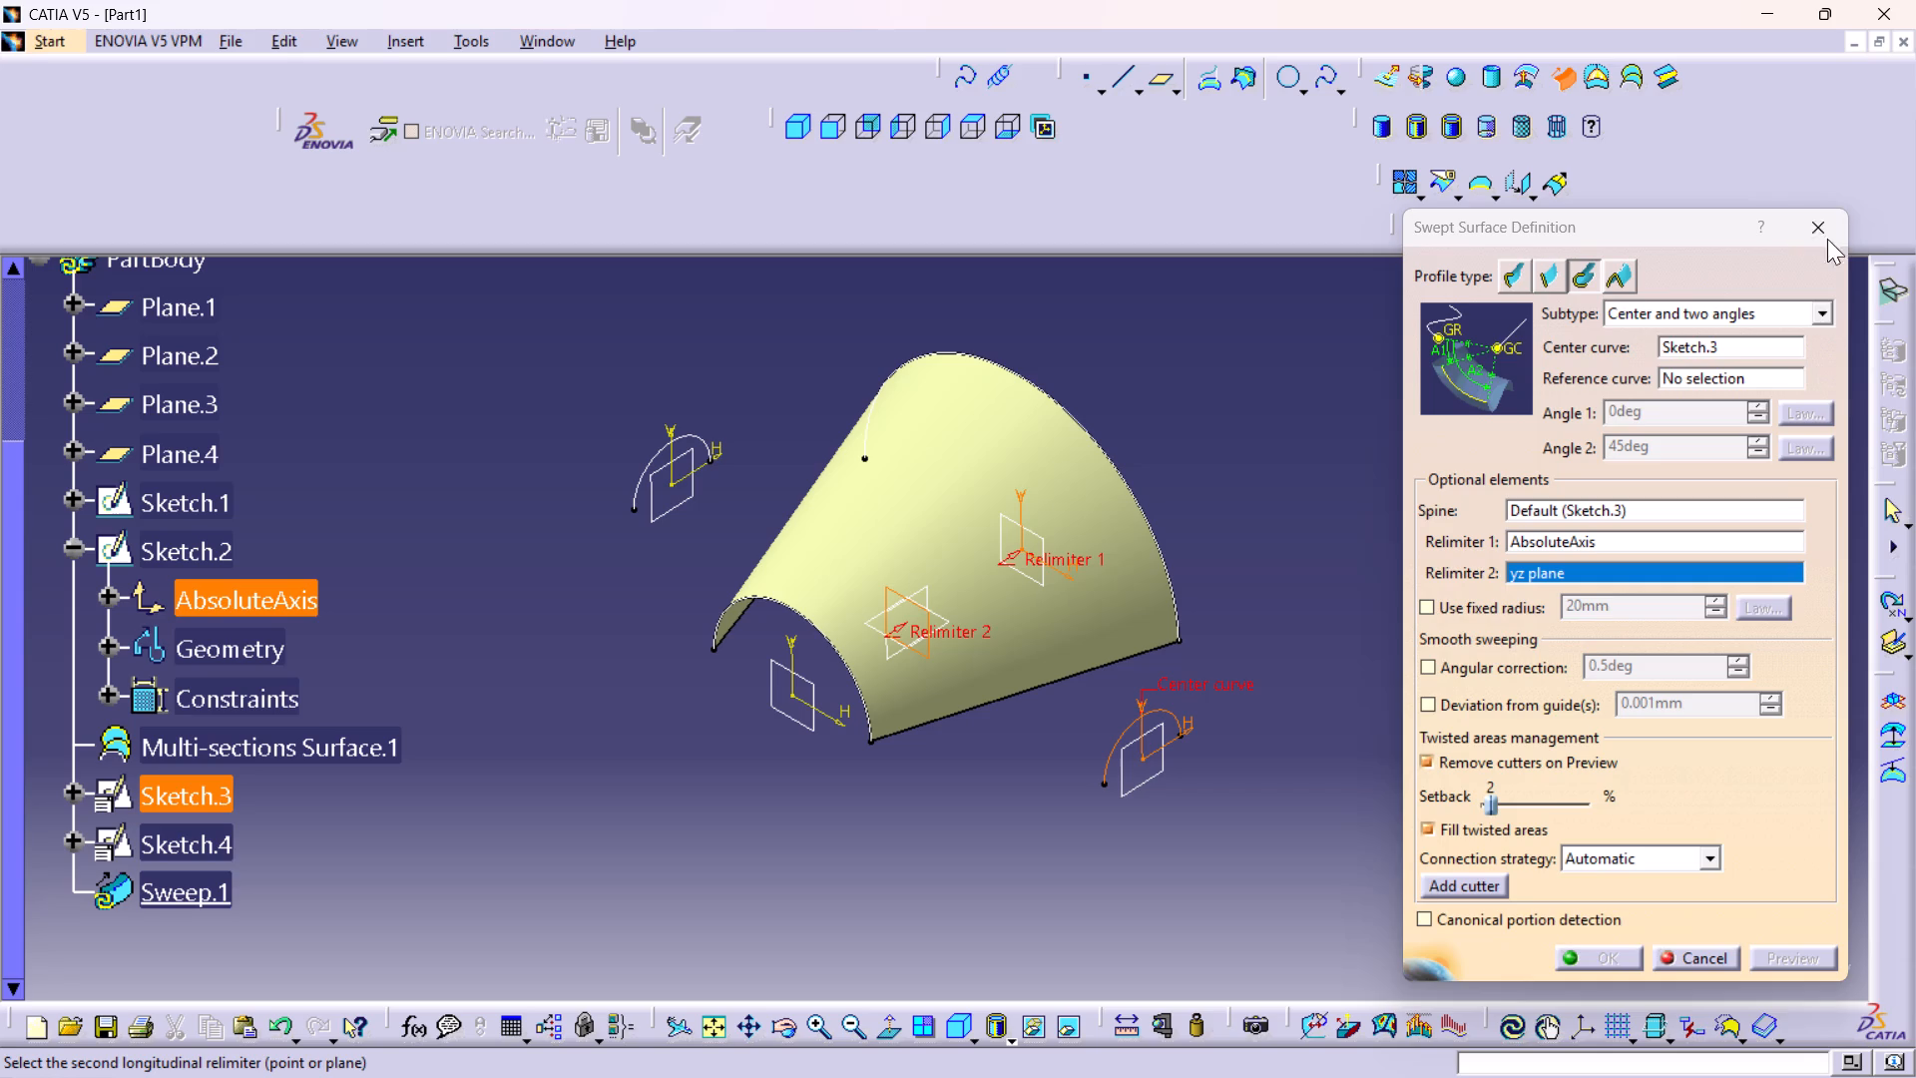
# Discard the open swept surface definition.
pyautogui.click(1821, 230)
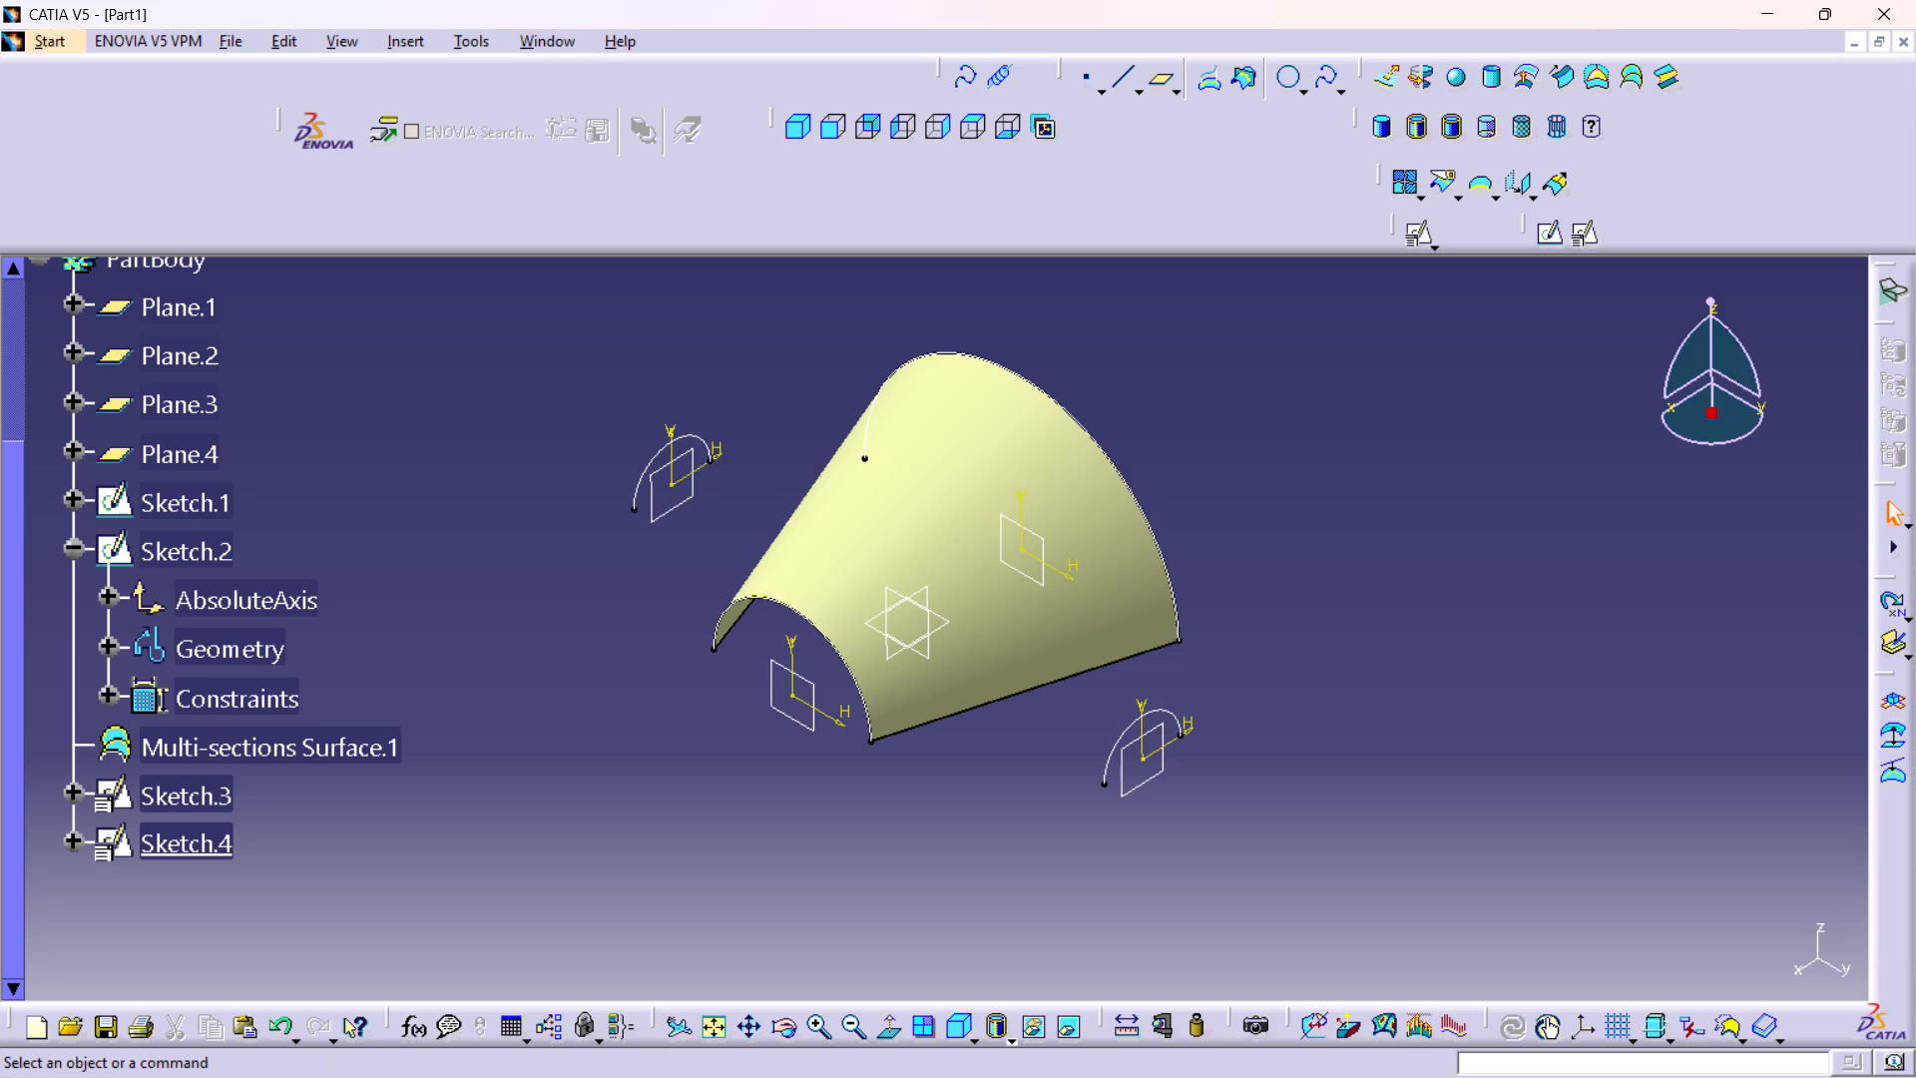
# Examine the multi-sections surface and the arc sketches on both of its sides up close.
pyautogui.moveTo(996, 759); pyautogui.dragTo(972, 682, button='middle')
pyautogui.rightClick(995, 759)
pyautogui.rightClick(962, 647)
pyautogui.moveTo(642, 702); pyautogui.dragTo(643, 682, button='middle')
pyautogui.rightClick(646, 711)
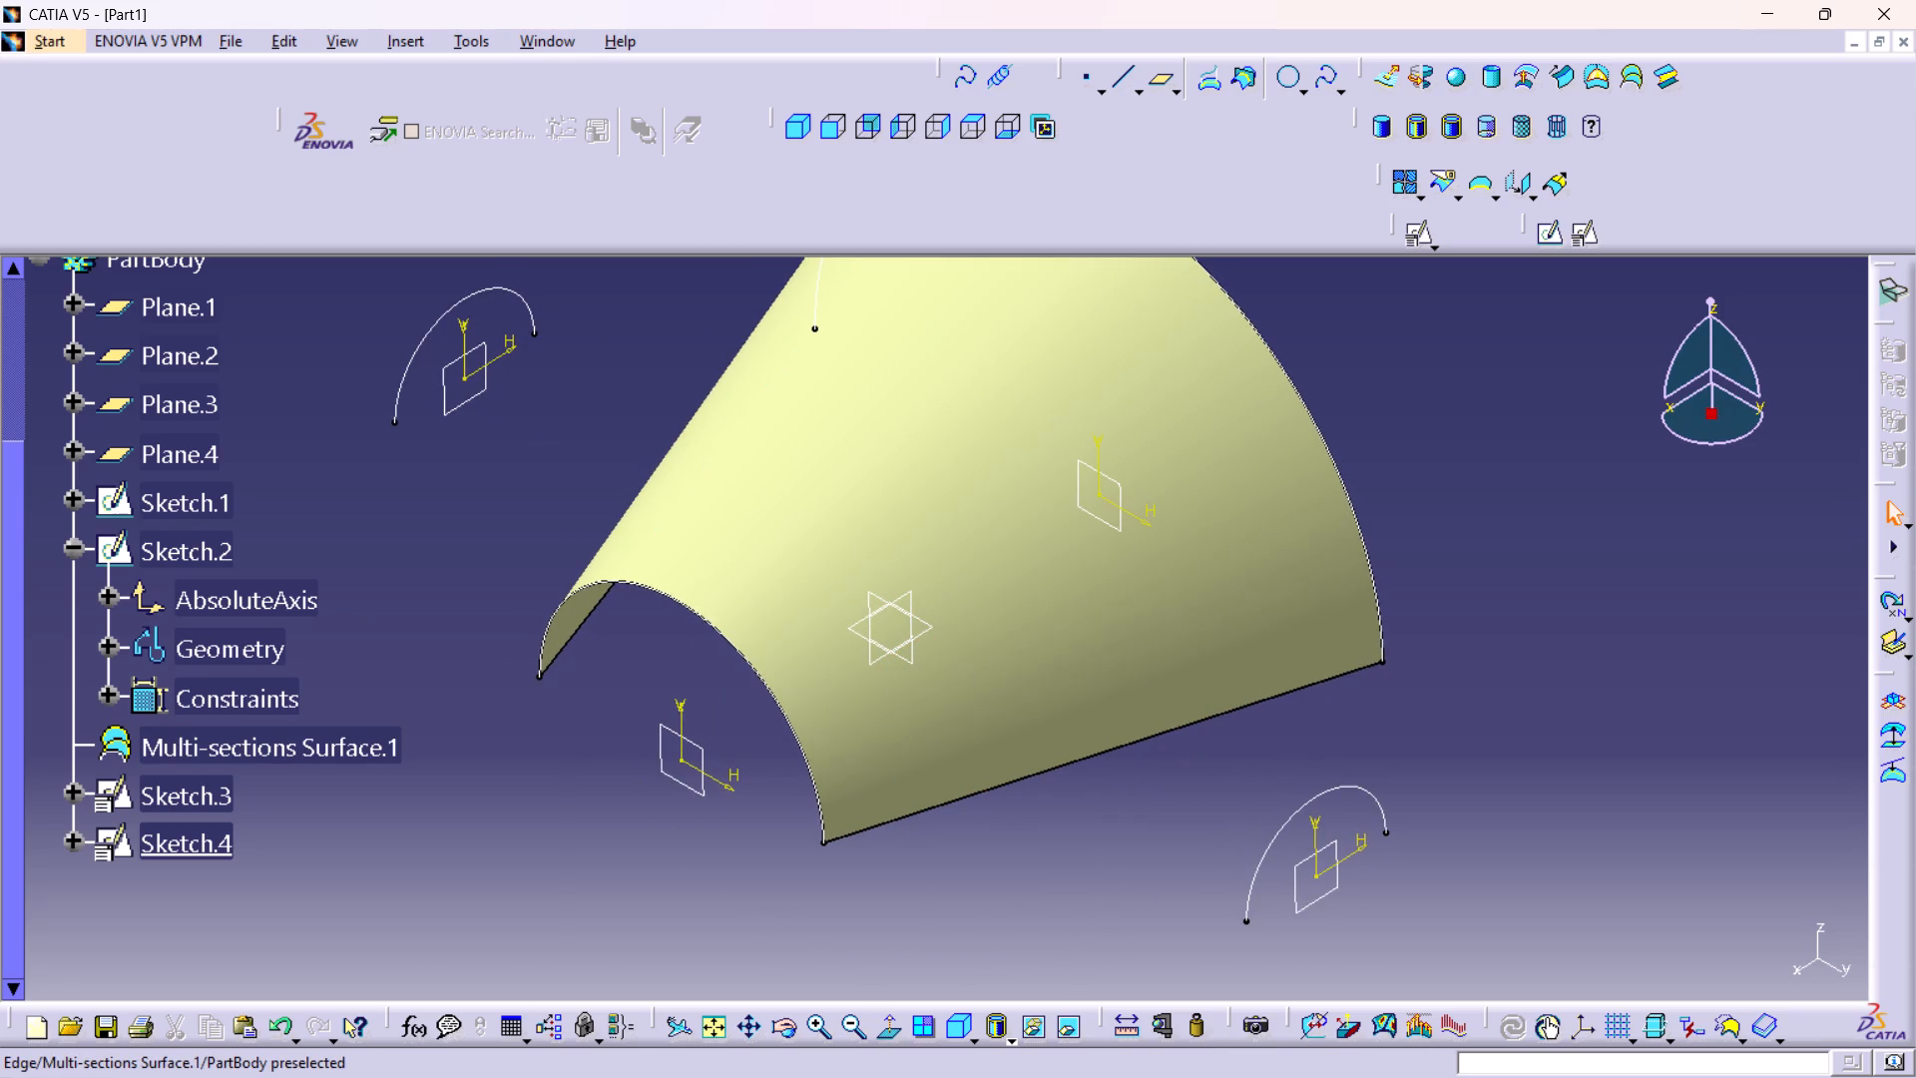
pyautogui.moveTo(1136, 852); pyautogui.dragTo(1128, 882, button='middle')
pyautogui.rightClick(1136, 852)
pyautogui.rightClick(1122, 819)
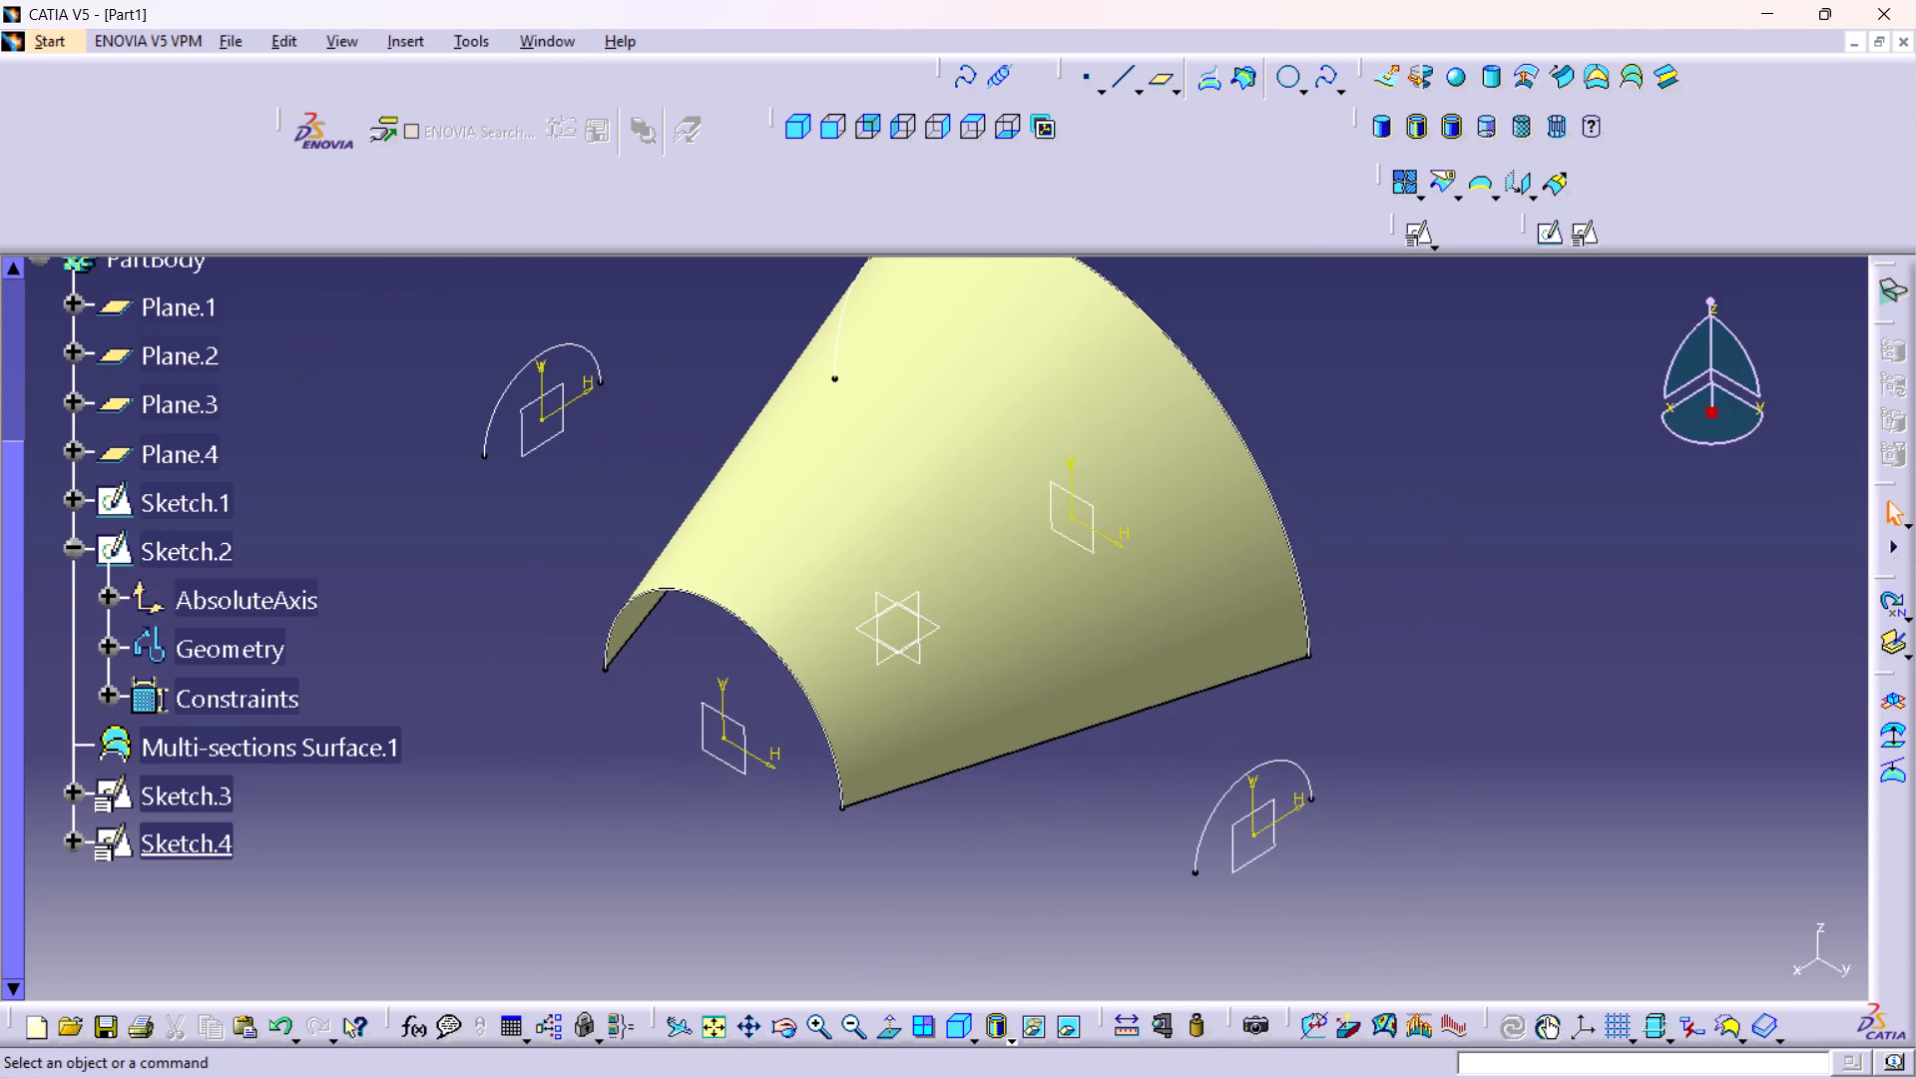
pyautogui.moveTo(1161, 858); pyautogui.dragTo(1167, 872, button='middle')
pyautogui.rightClick(1161, 858)
pyautogui.scroll(1, 1161, 858)
pyautogui.rightClick(1158, 849)
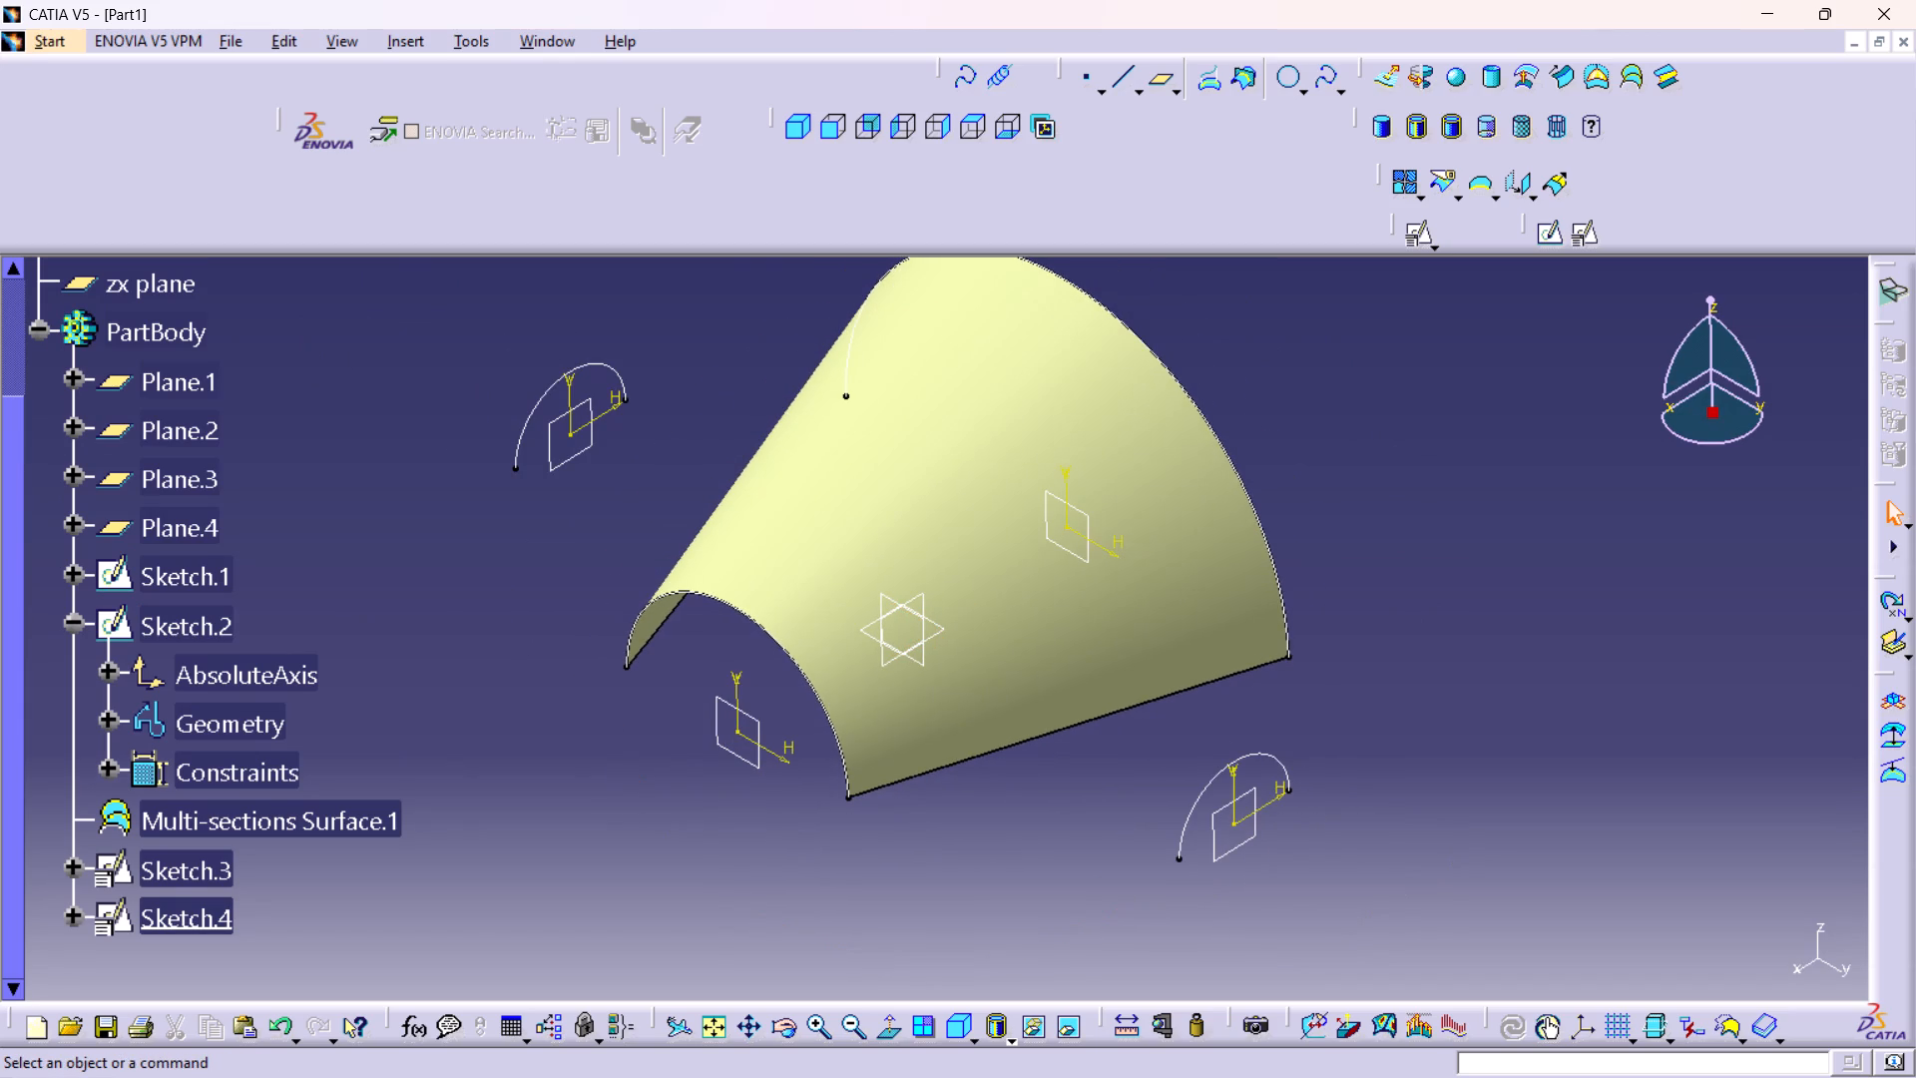
pyautogui.moveTo(761, 764); pyautogui.dragTo(762, 761, button='middle')
pyautogui.rightClick(762, 761)
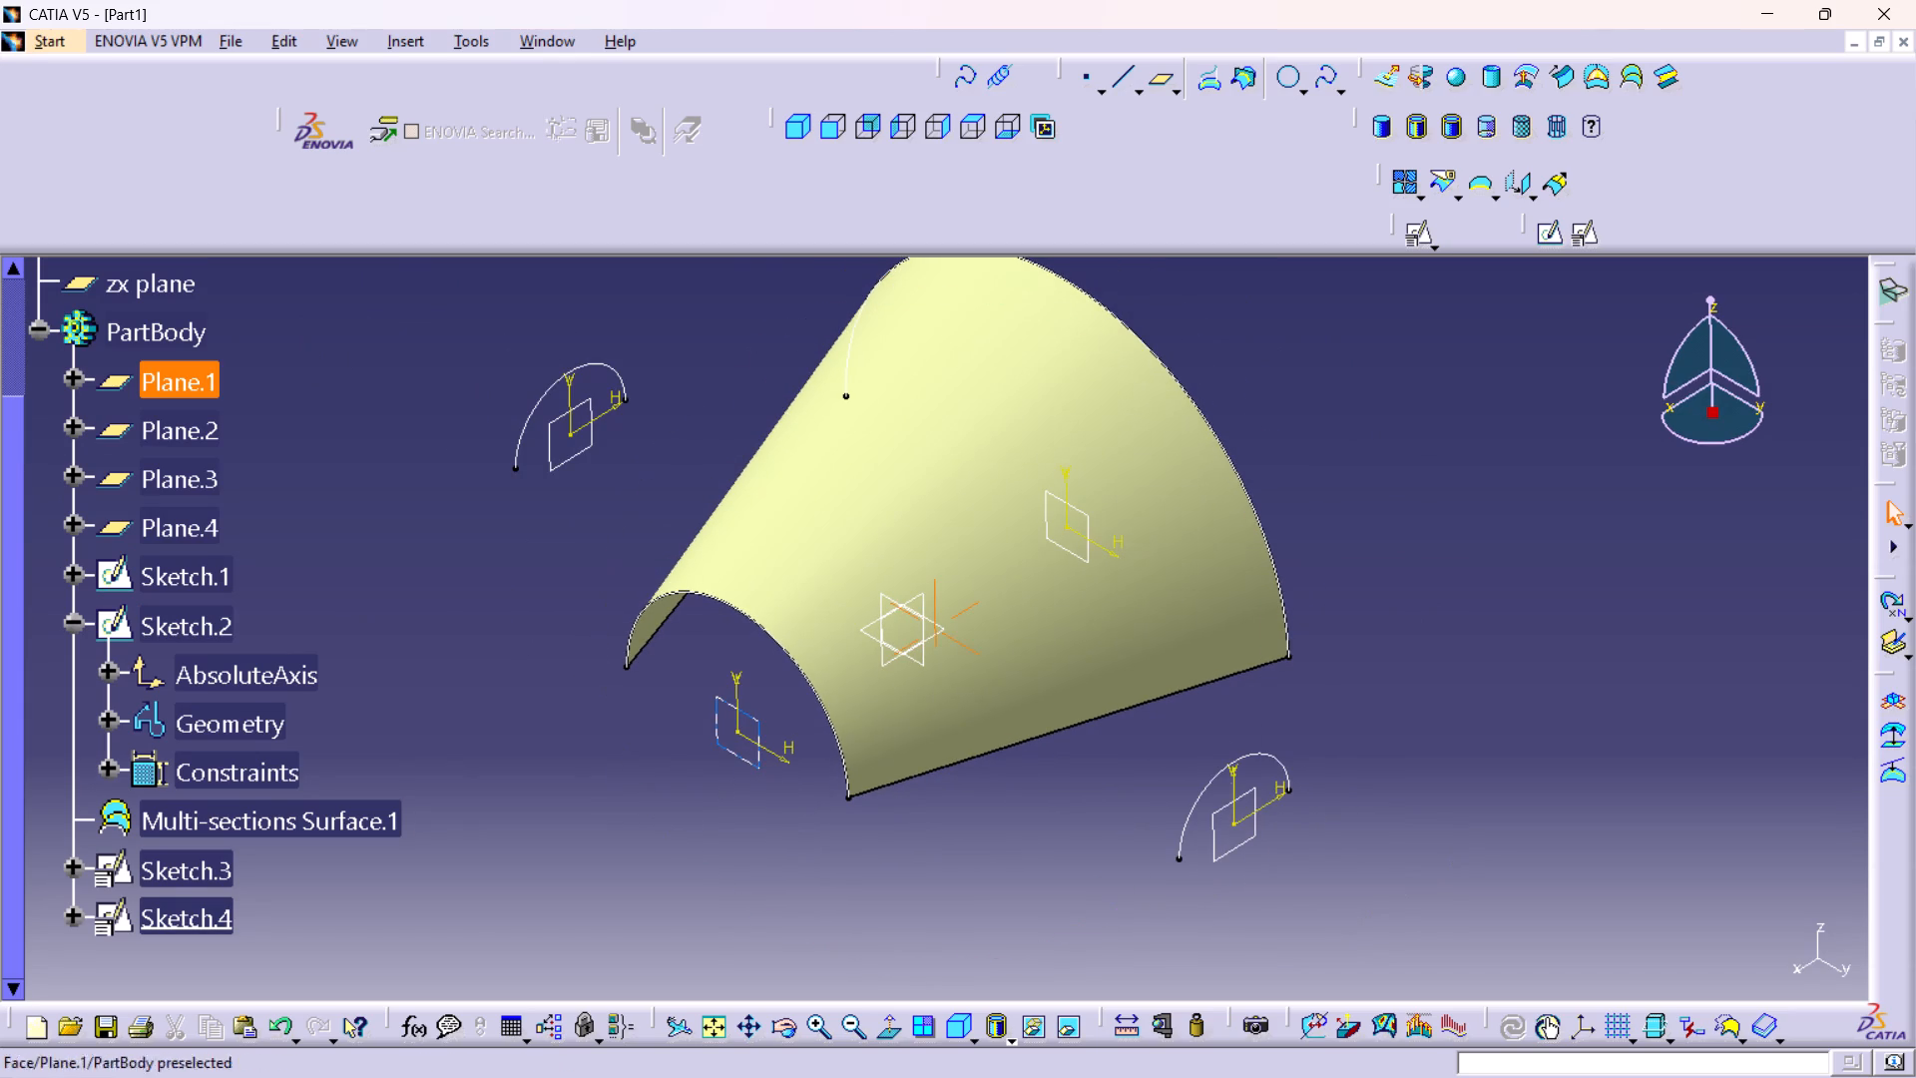
pyautogui.moveTo(762, 761); pyautogui.dragTo(783, 791, button='middle')
pyautogui.moveTo(838, 772); pyautogui.dragTo(838, 747, button='middle')
pyautogui.rightClick(838, 772)
pyautogui.moveTo(975, 720); pyautogui.dragTo(975, 736, button='middle')
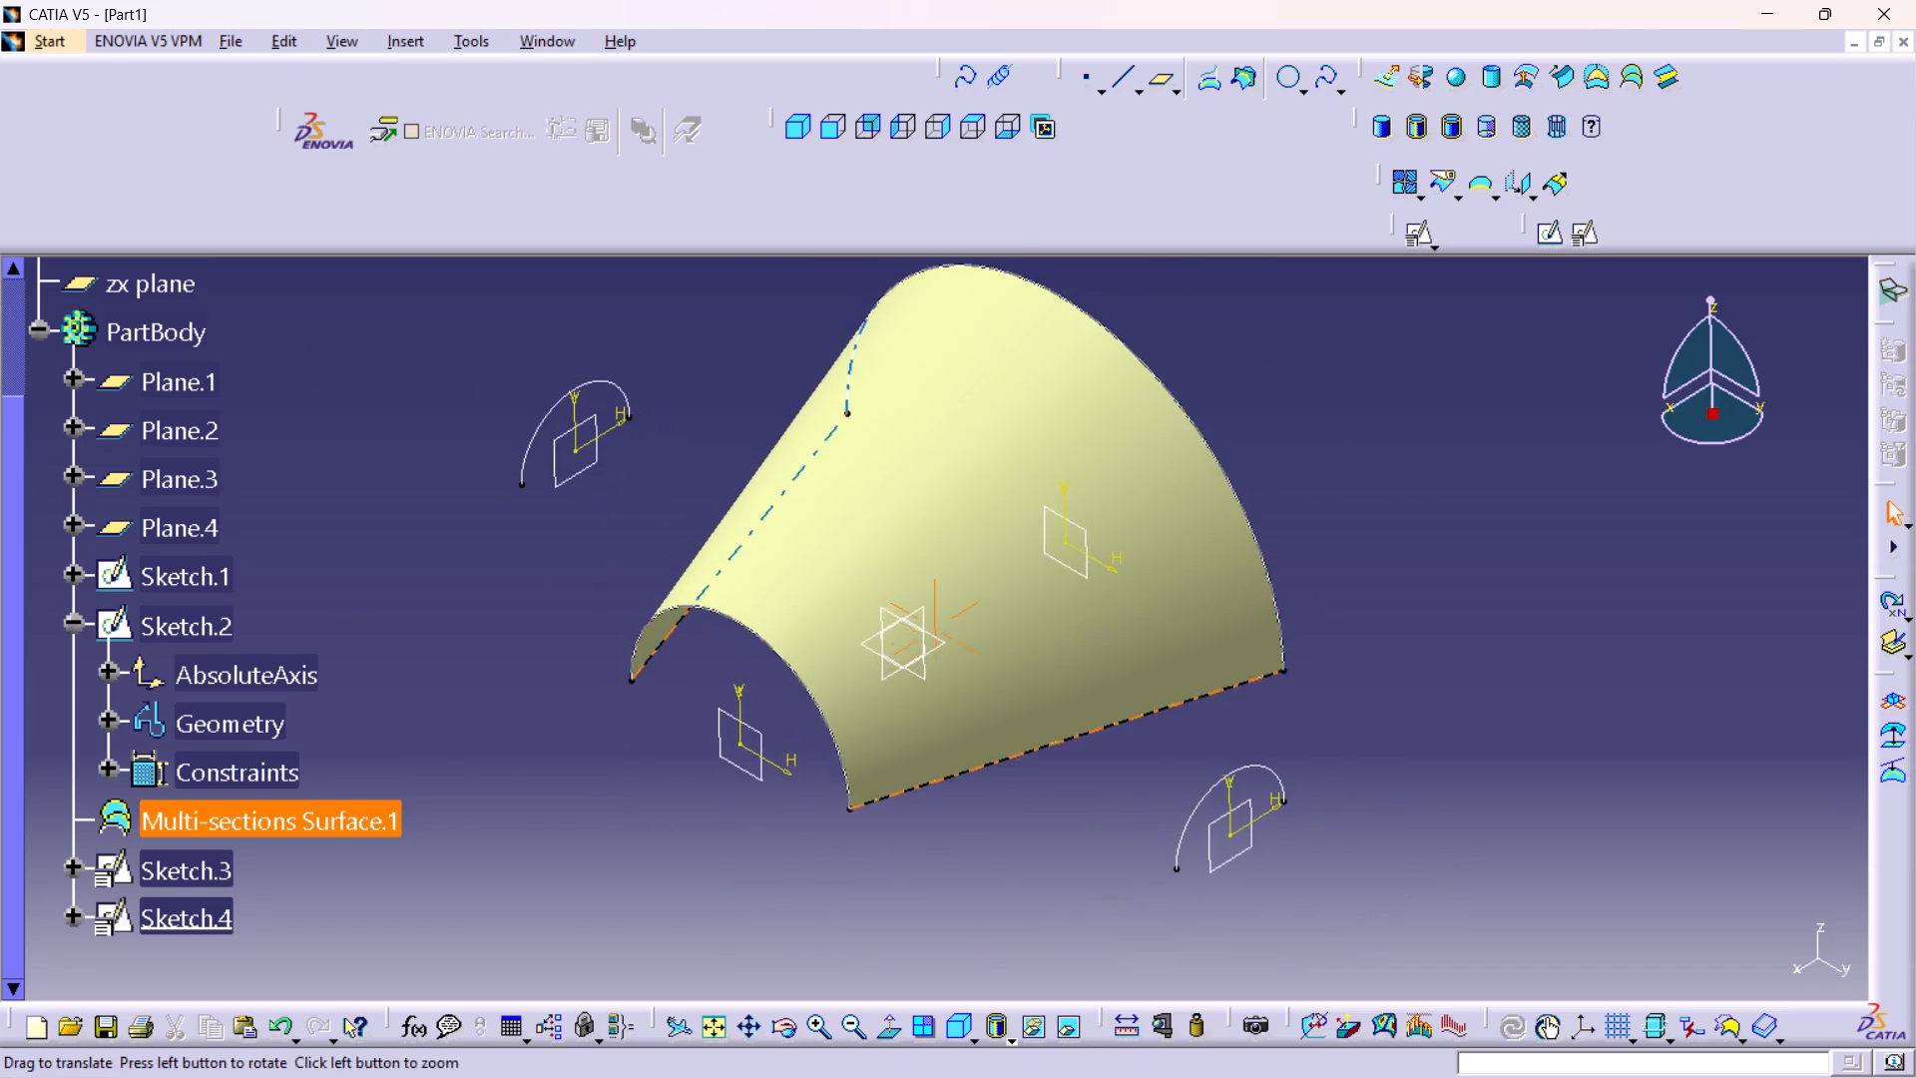
pyautogui.moveTo(975, 736); pyautogui.dragTo(960, 776, button='middle')
pyautogui.moveTo(957, 778); pyautogui.dragTo(1068, 743, button='middle')
pyautogui.rightClick(1068, 745)
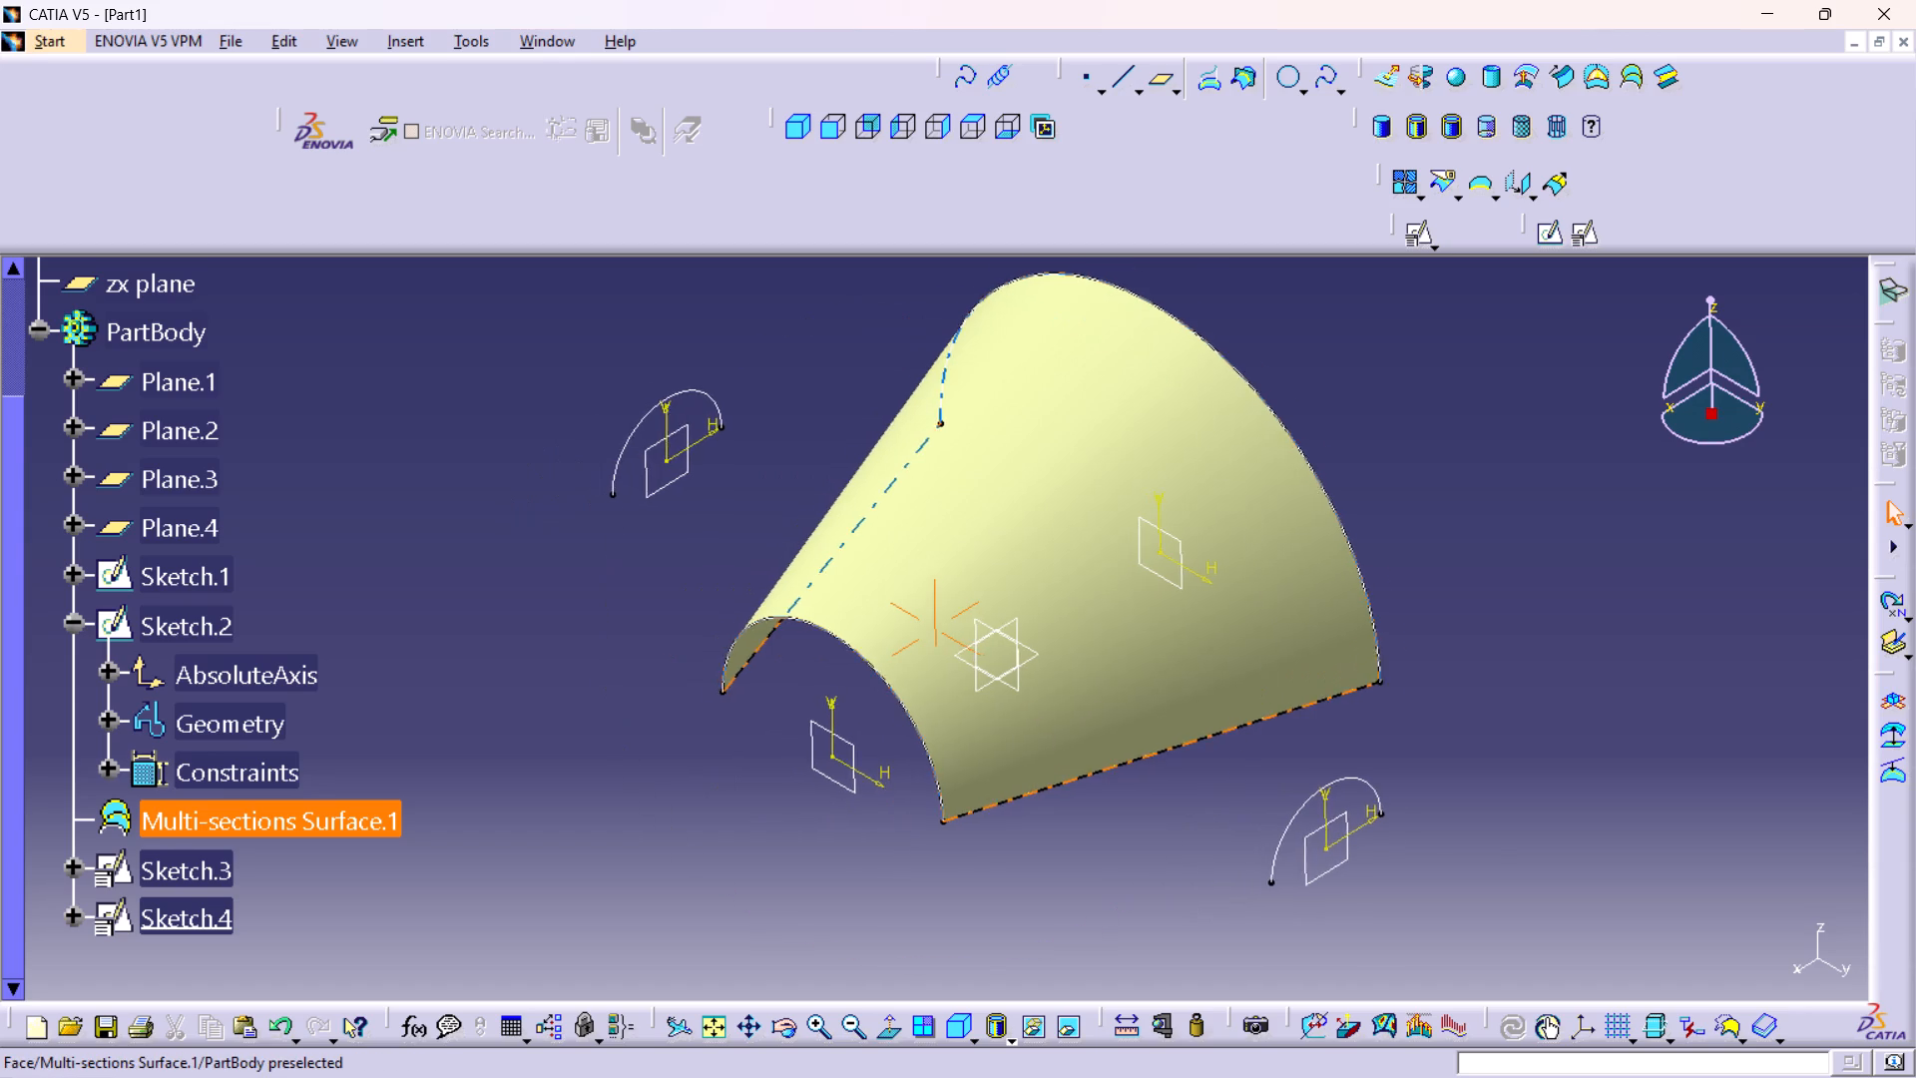
pyautogui.moveTo(1068, 743); pyautogui.dragTo(1079, 732, button='middle')
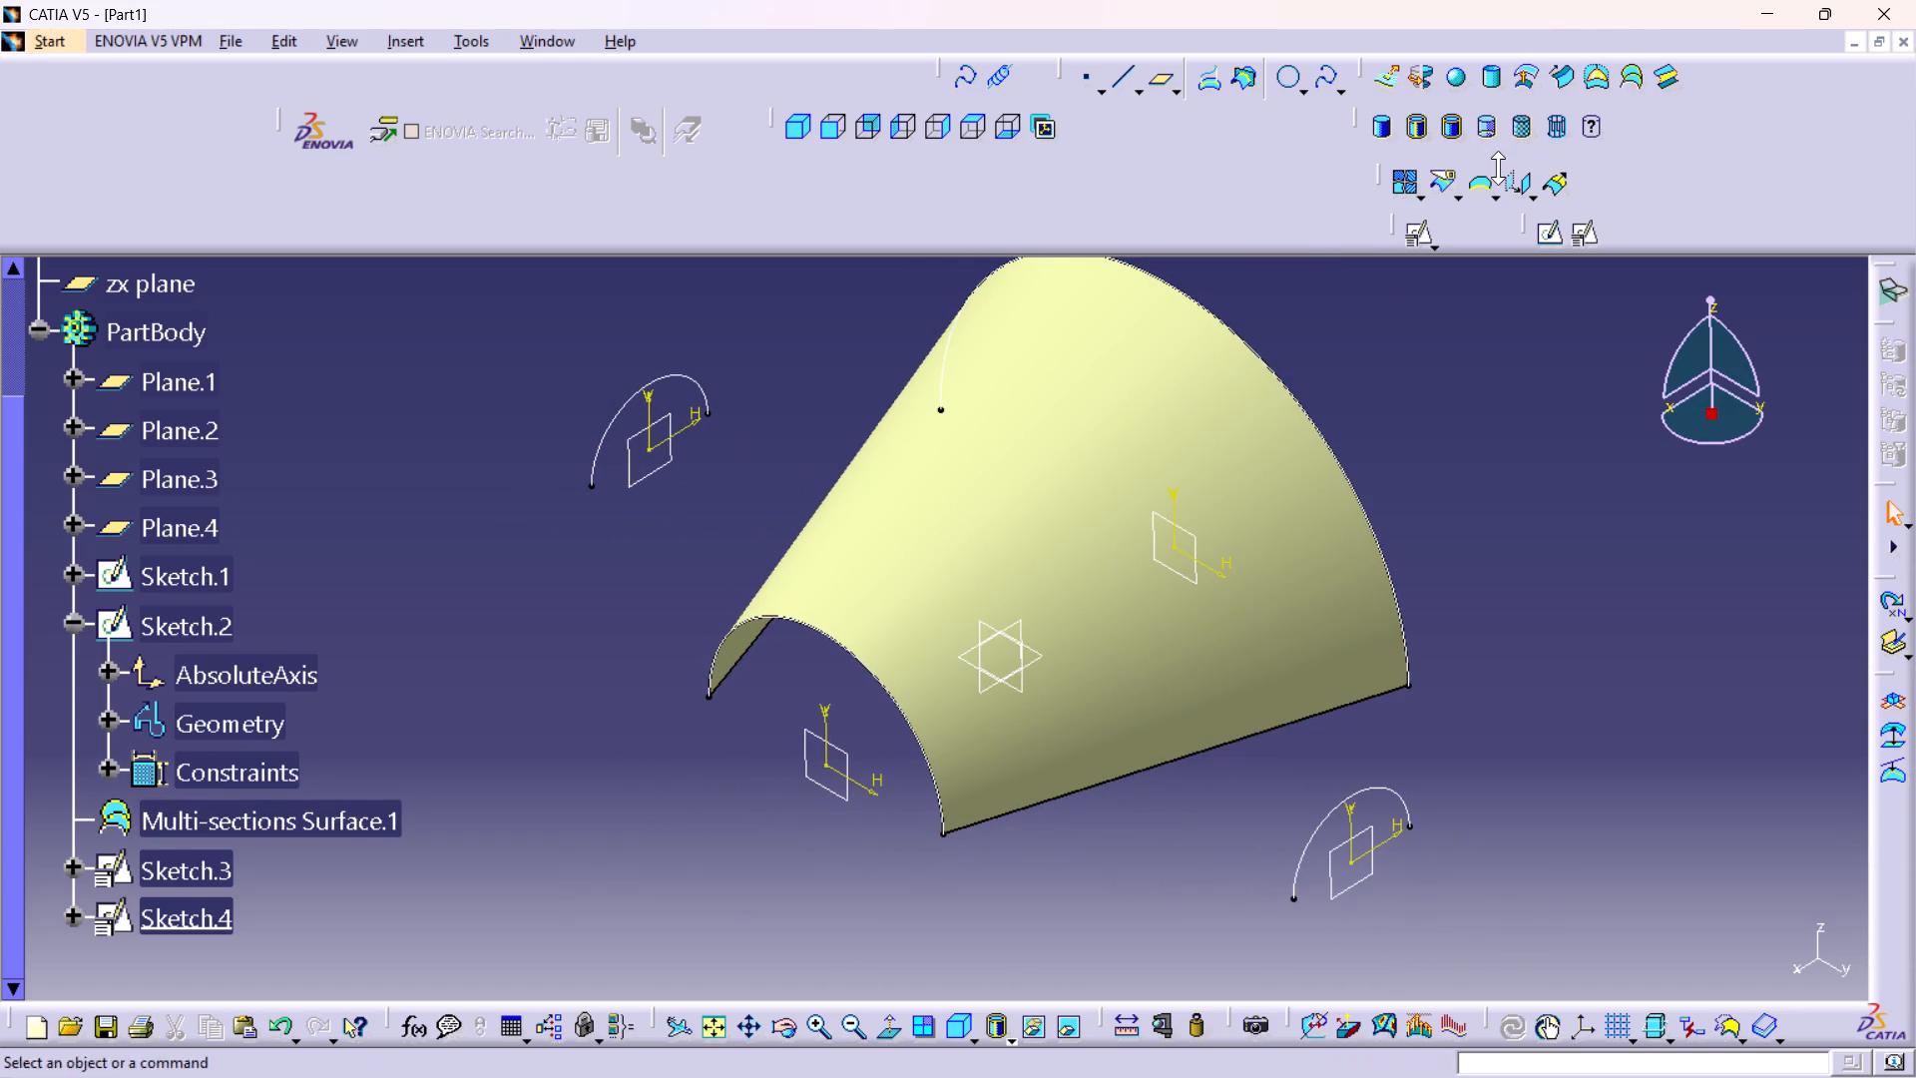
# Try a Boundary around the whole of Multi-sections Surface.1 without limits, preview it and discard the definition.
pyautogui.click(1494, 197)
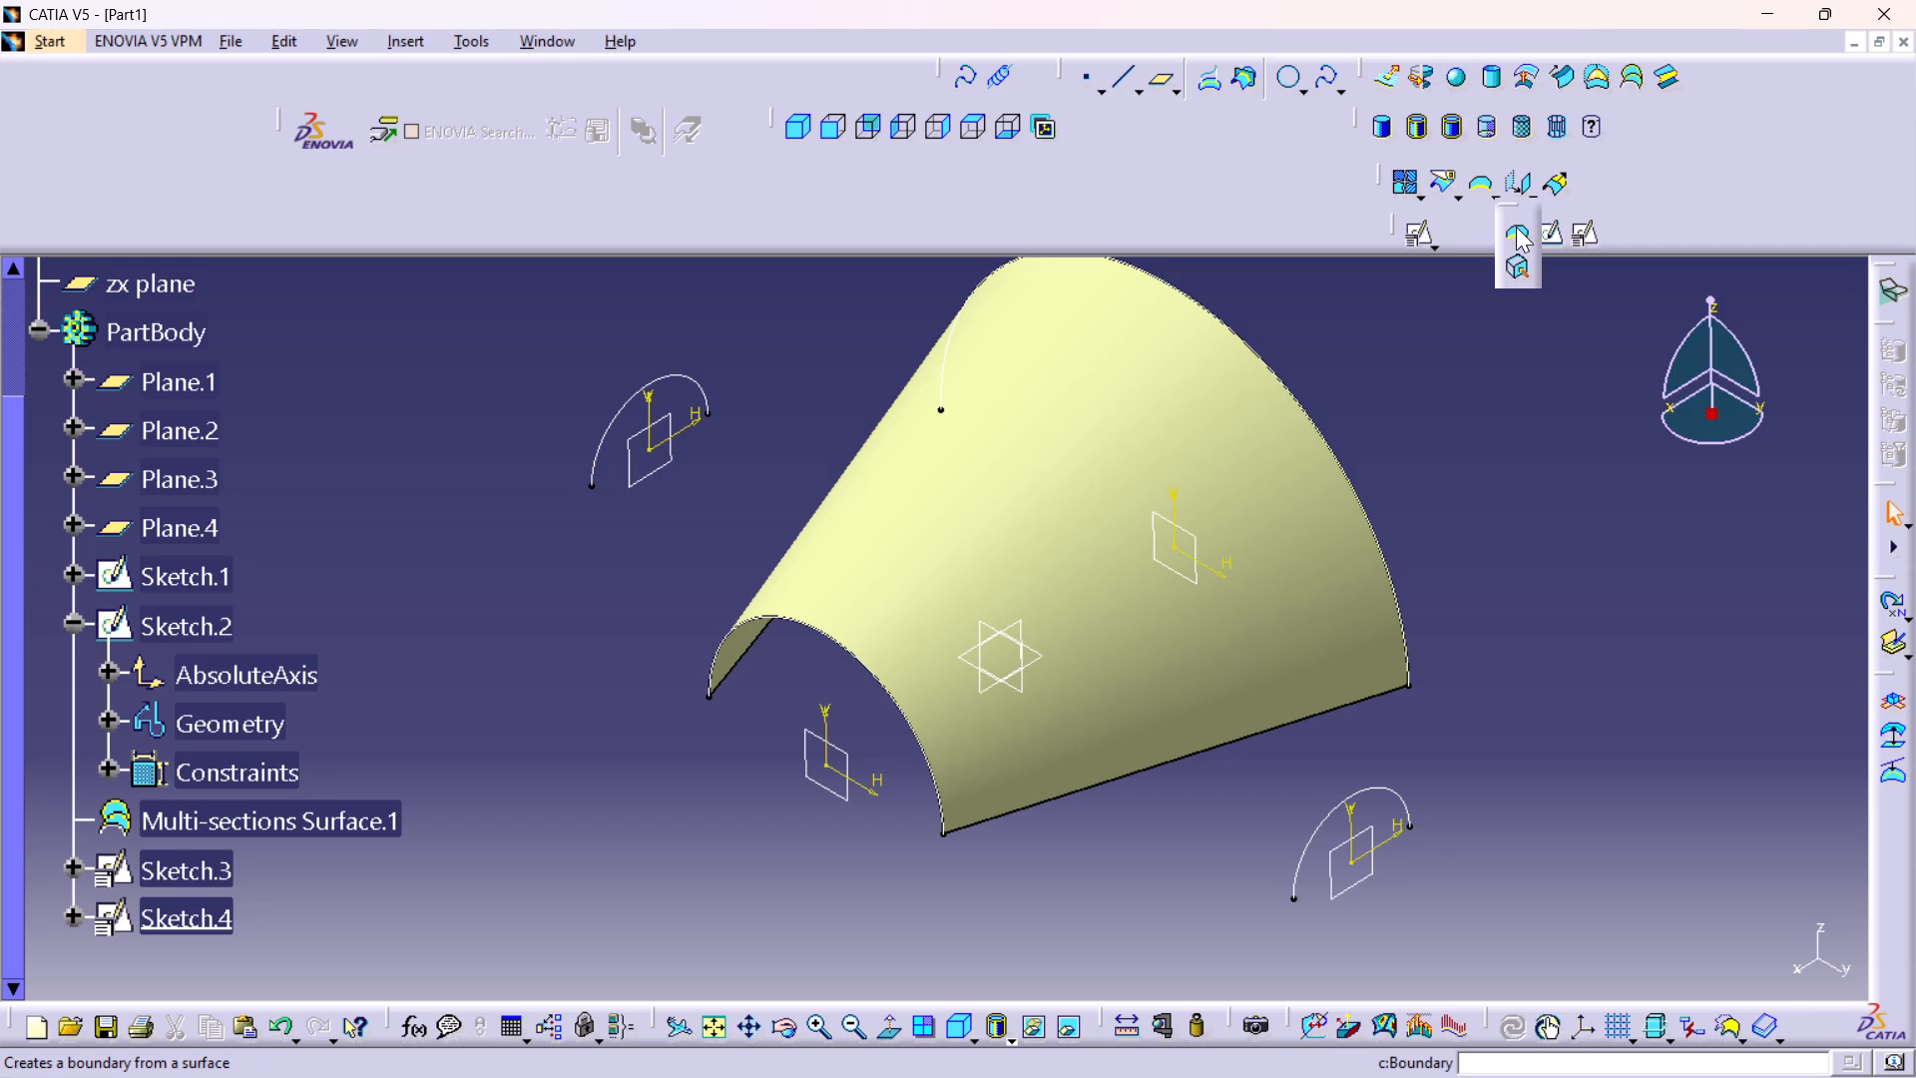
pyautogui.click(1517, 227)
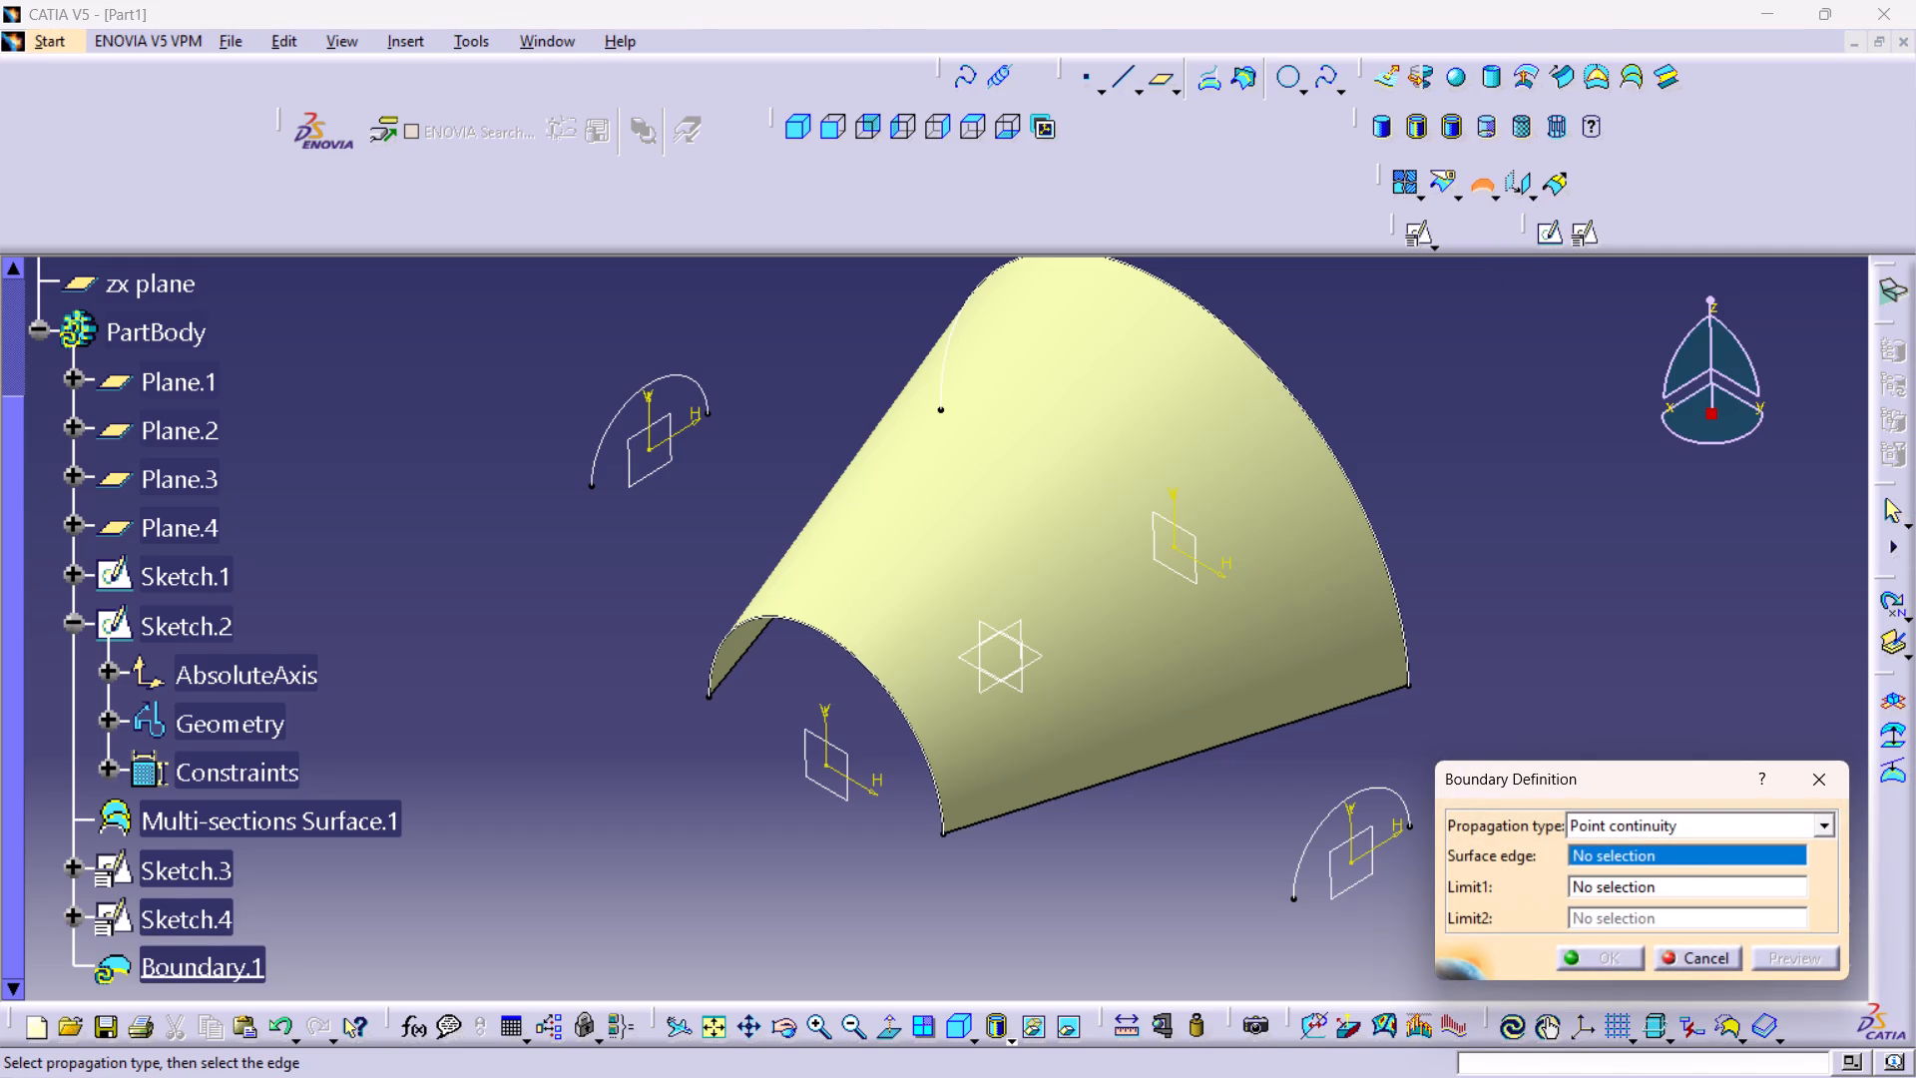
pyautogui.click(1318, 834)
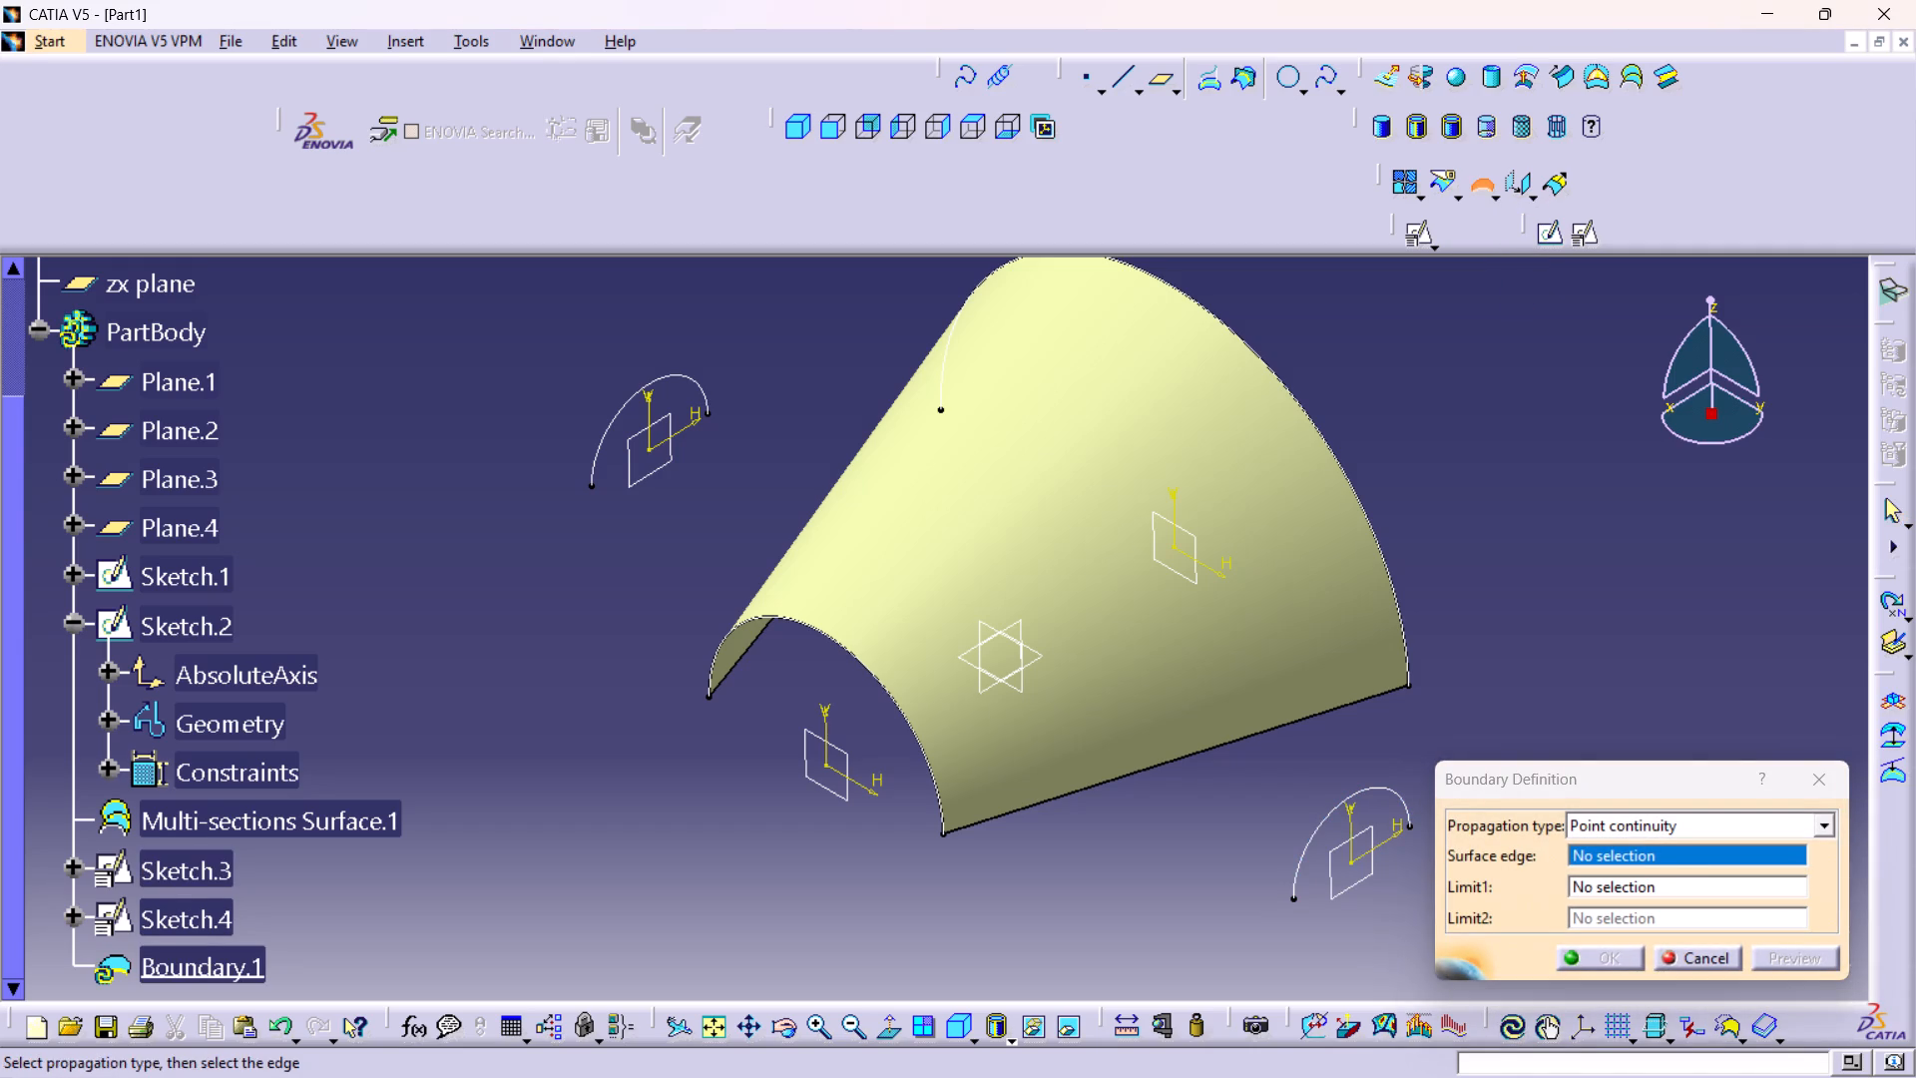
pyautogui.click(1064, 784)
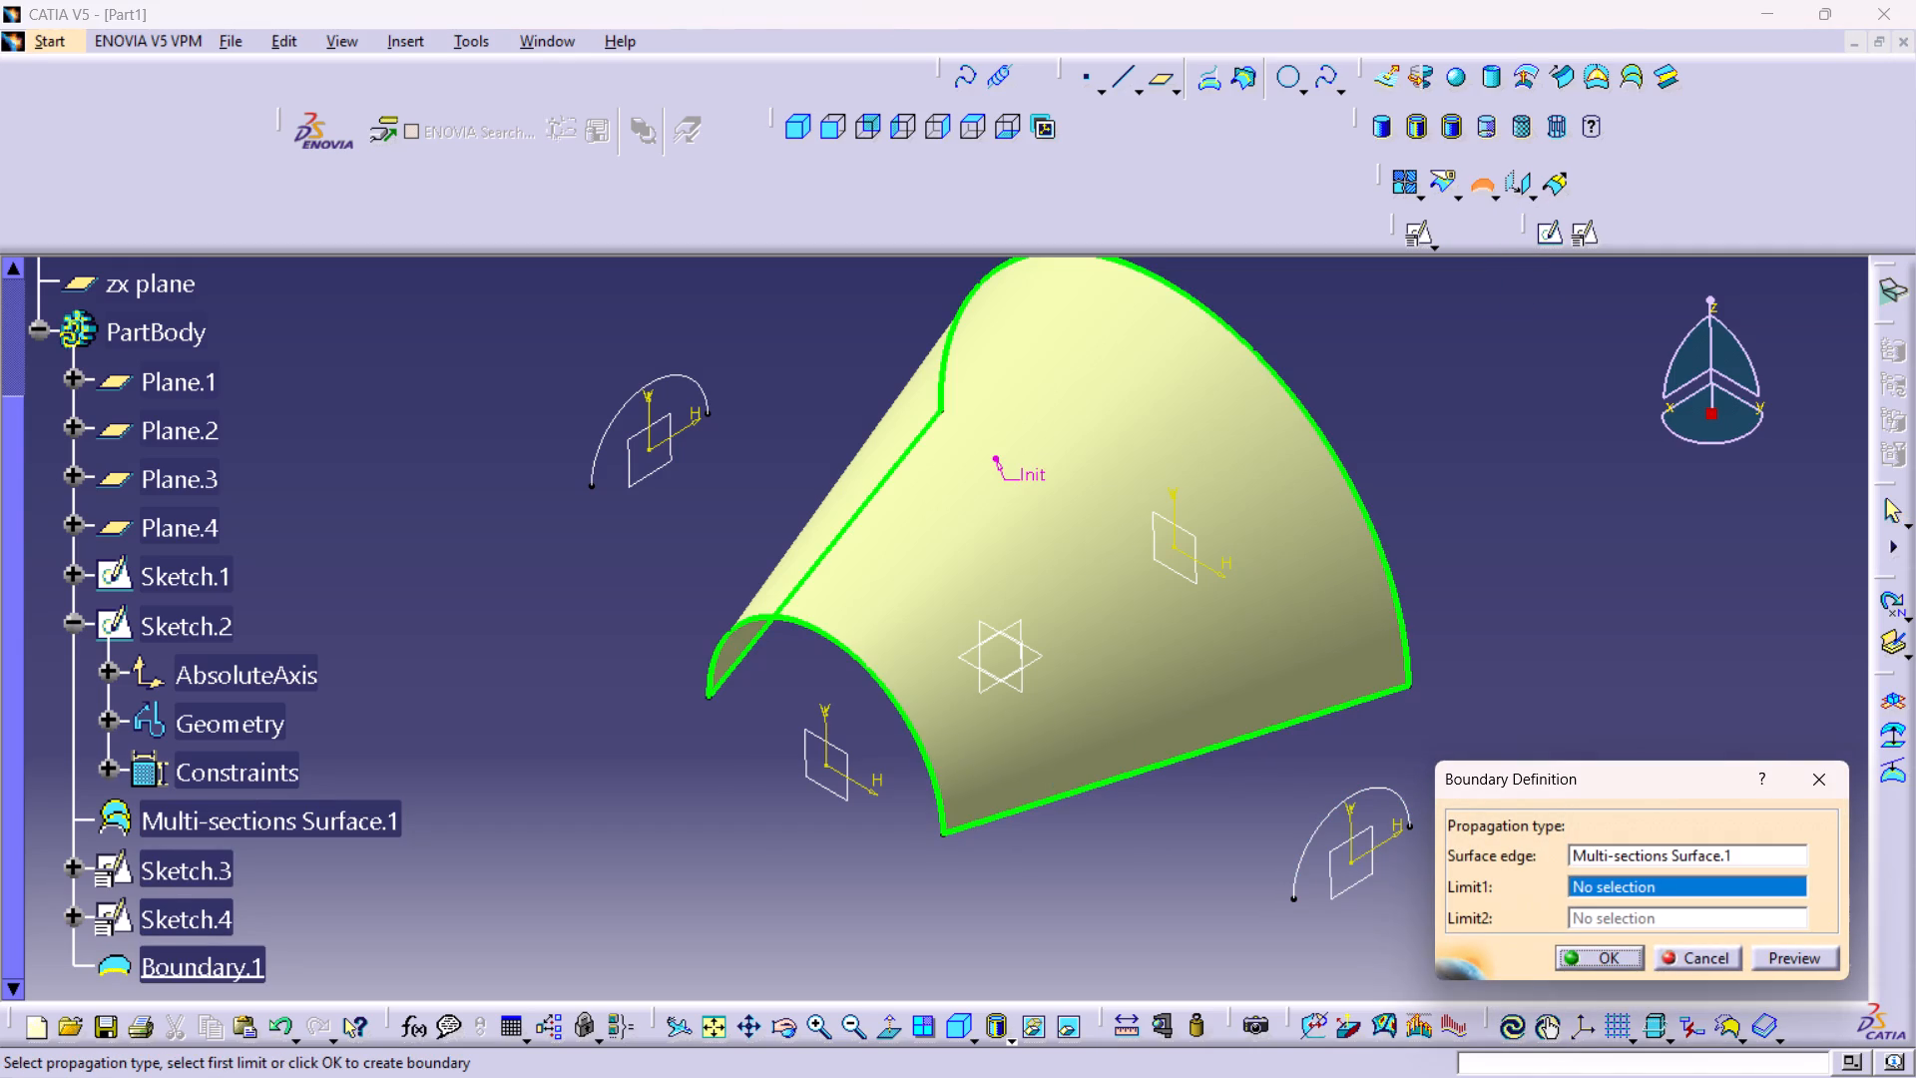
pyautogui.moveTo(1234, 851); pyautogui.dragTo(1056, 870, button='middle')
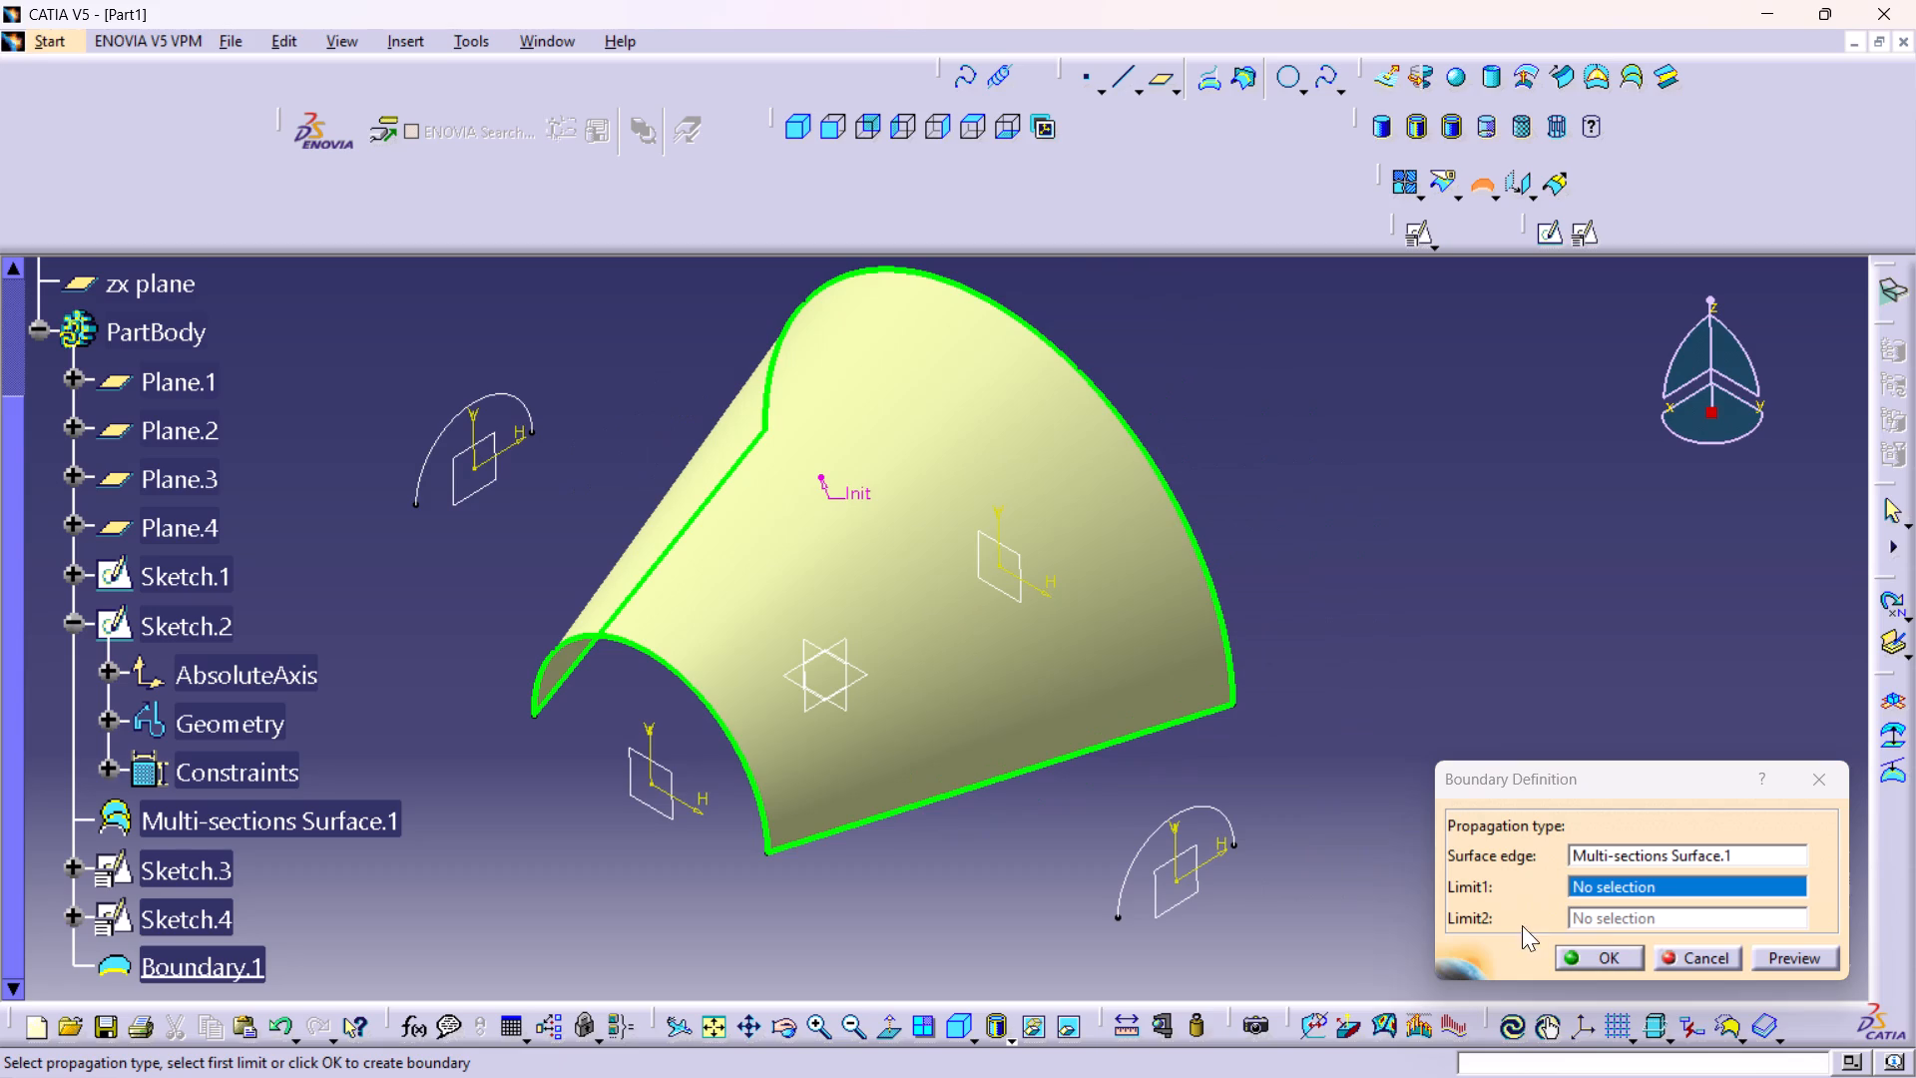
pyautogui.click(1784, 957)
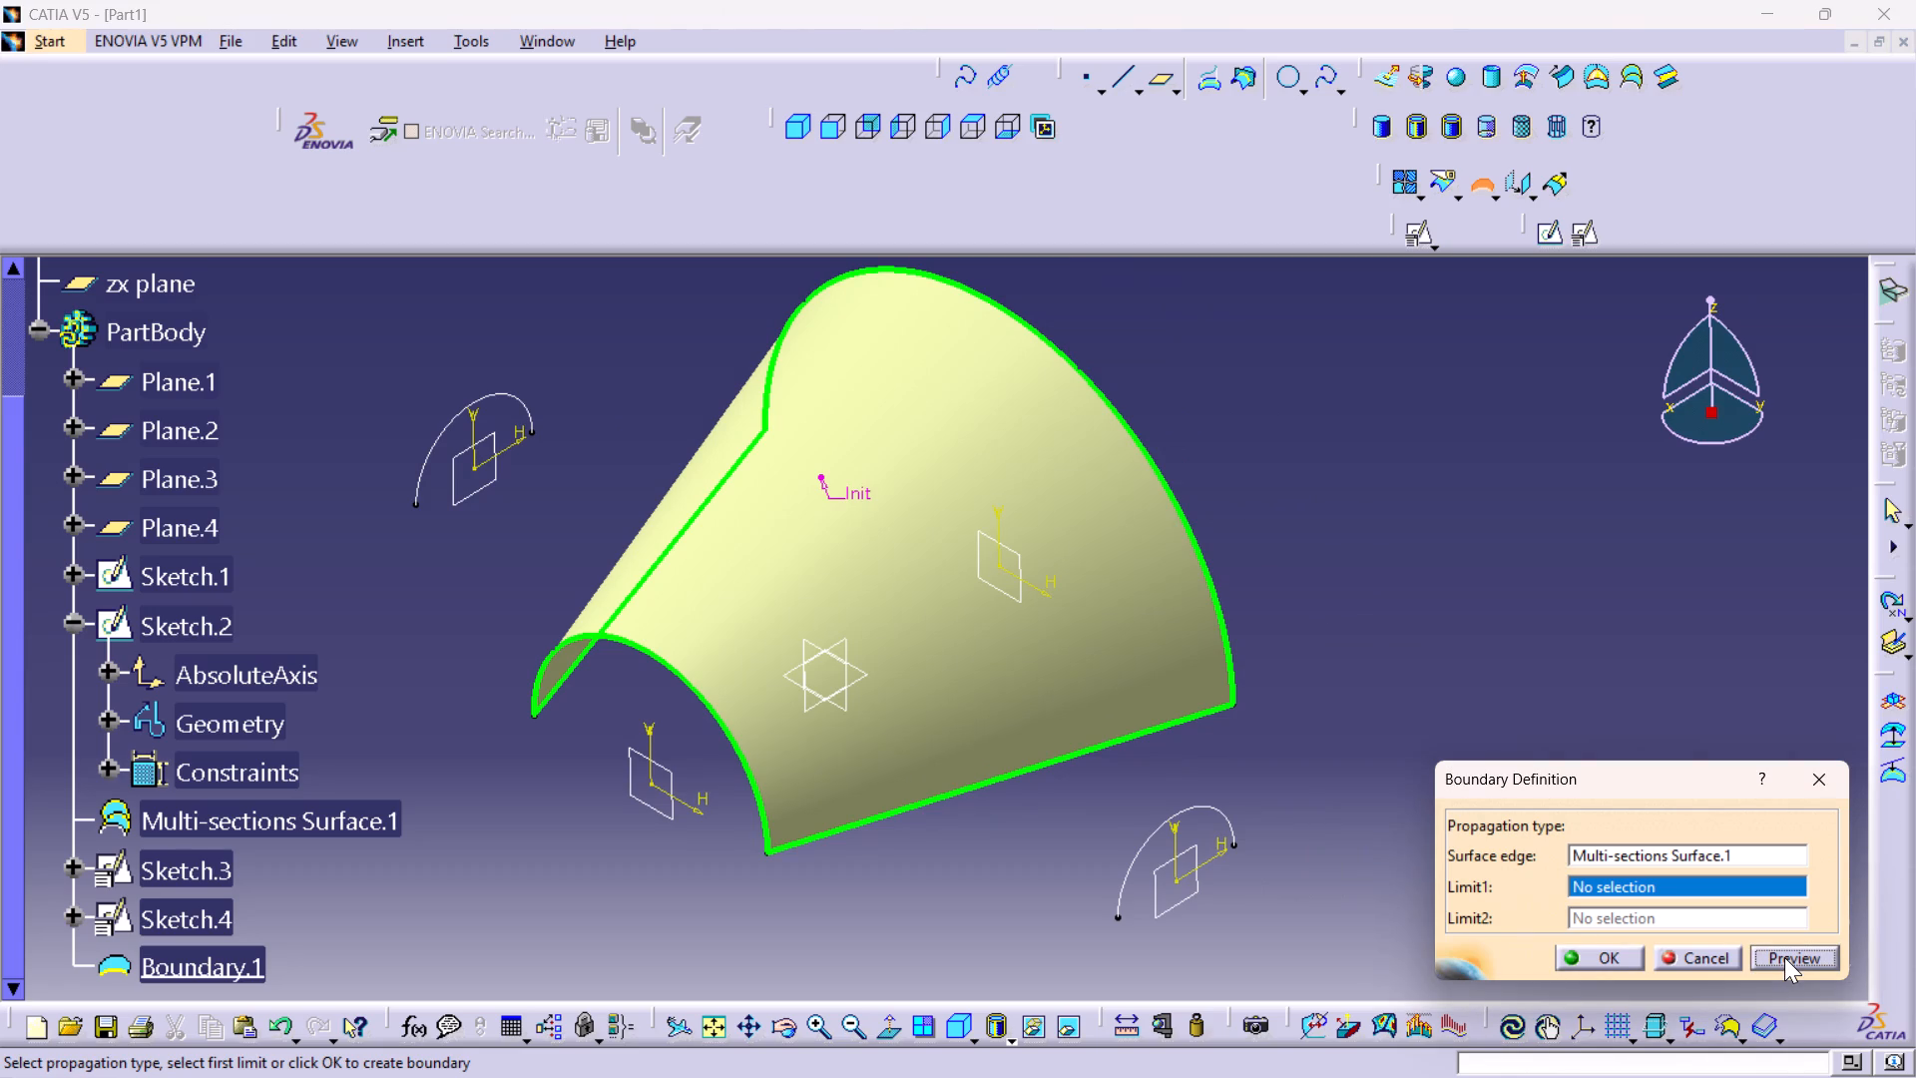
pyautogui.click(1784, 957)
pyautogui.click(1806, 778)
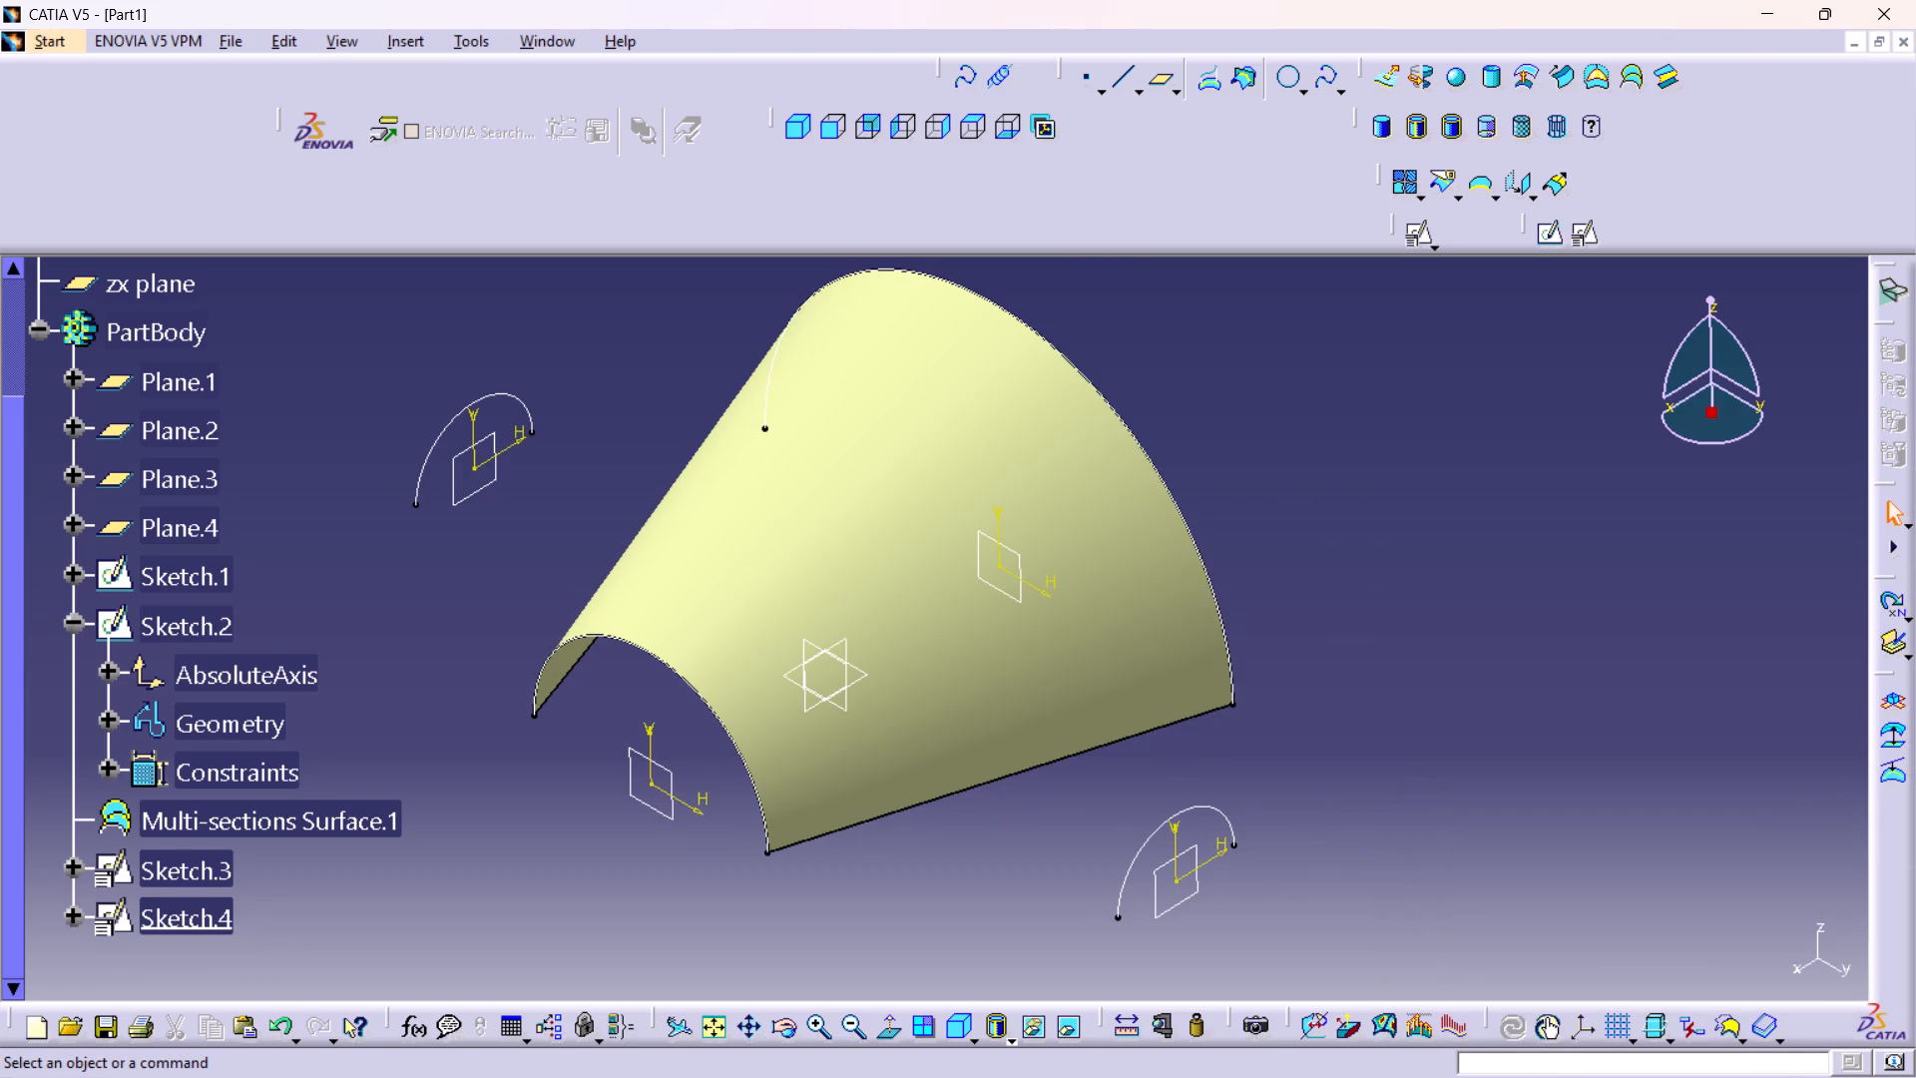
# Examine the multi-sections surface and the two side arcs from the side and at an angle.
pyautogui.click(1474, 782)
pyautogui.moveTo(1329, 791); pyautogui.dragTo(1482, 791, button='middle')
pyautogui.moveTo(1519, 636); pyautogui.dragTo(1275, 722, button='middle')
pyautogui.moveTo(1515, 636); pyautogui.dragTo(1275, 722, button='right')
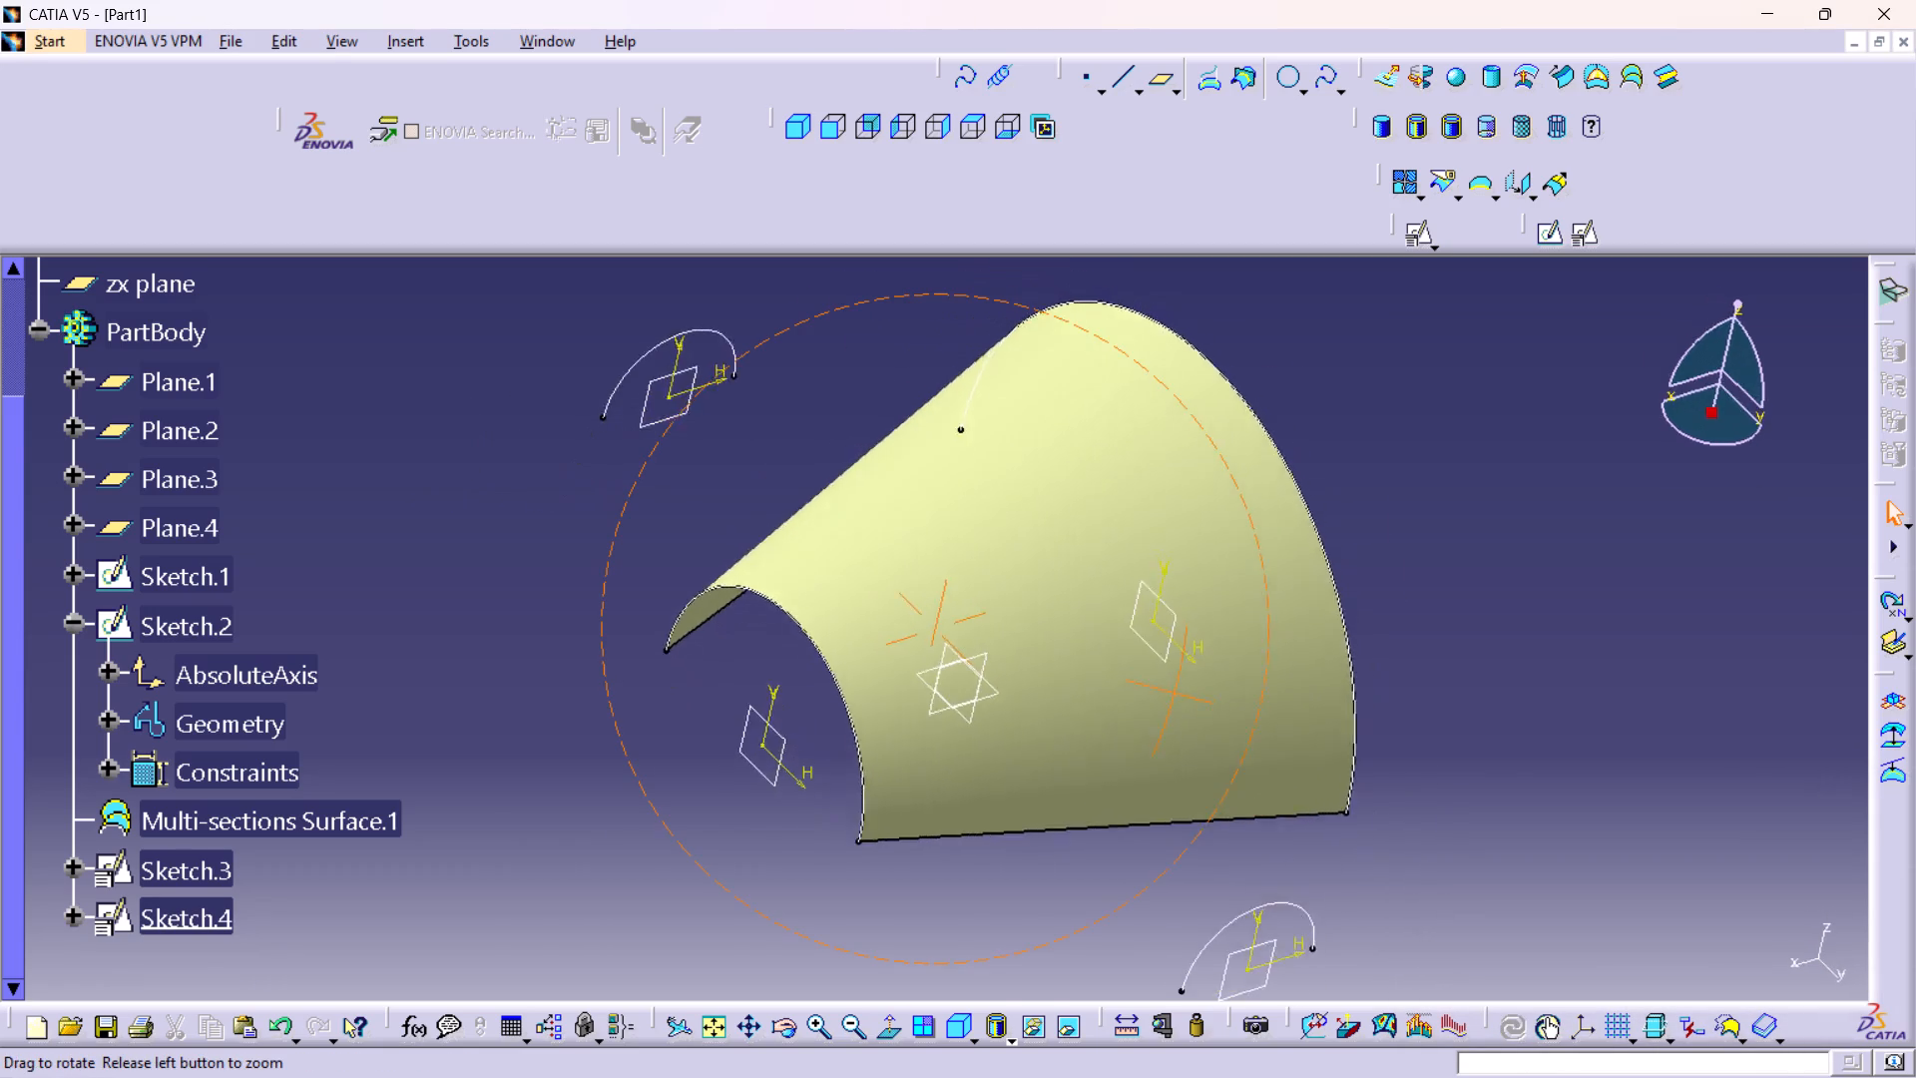
pyautogui.moveTo(1275, 722); pyautogui.dragTo(1162, 761, button='middle')
pyautogui.moveTo(1275, 722); pyautogui.dragTo(1220, 704, button='right')
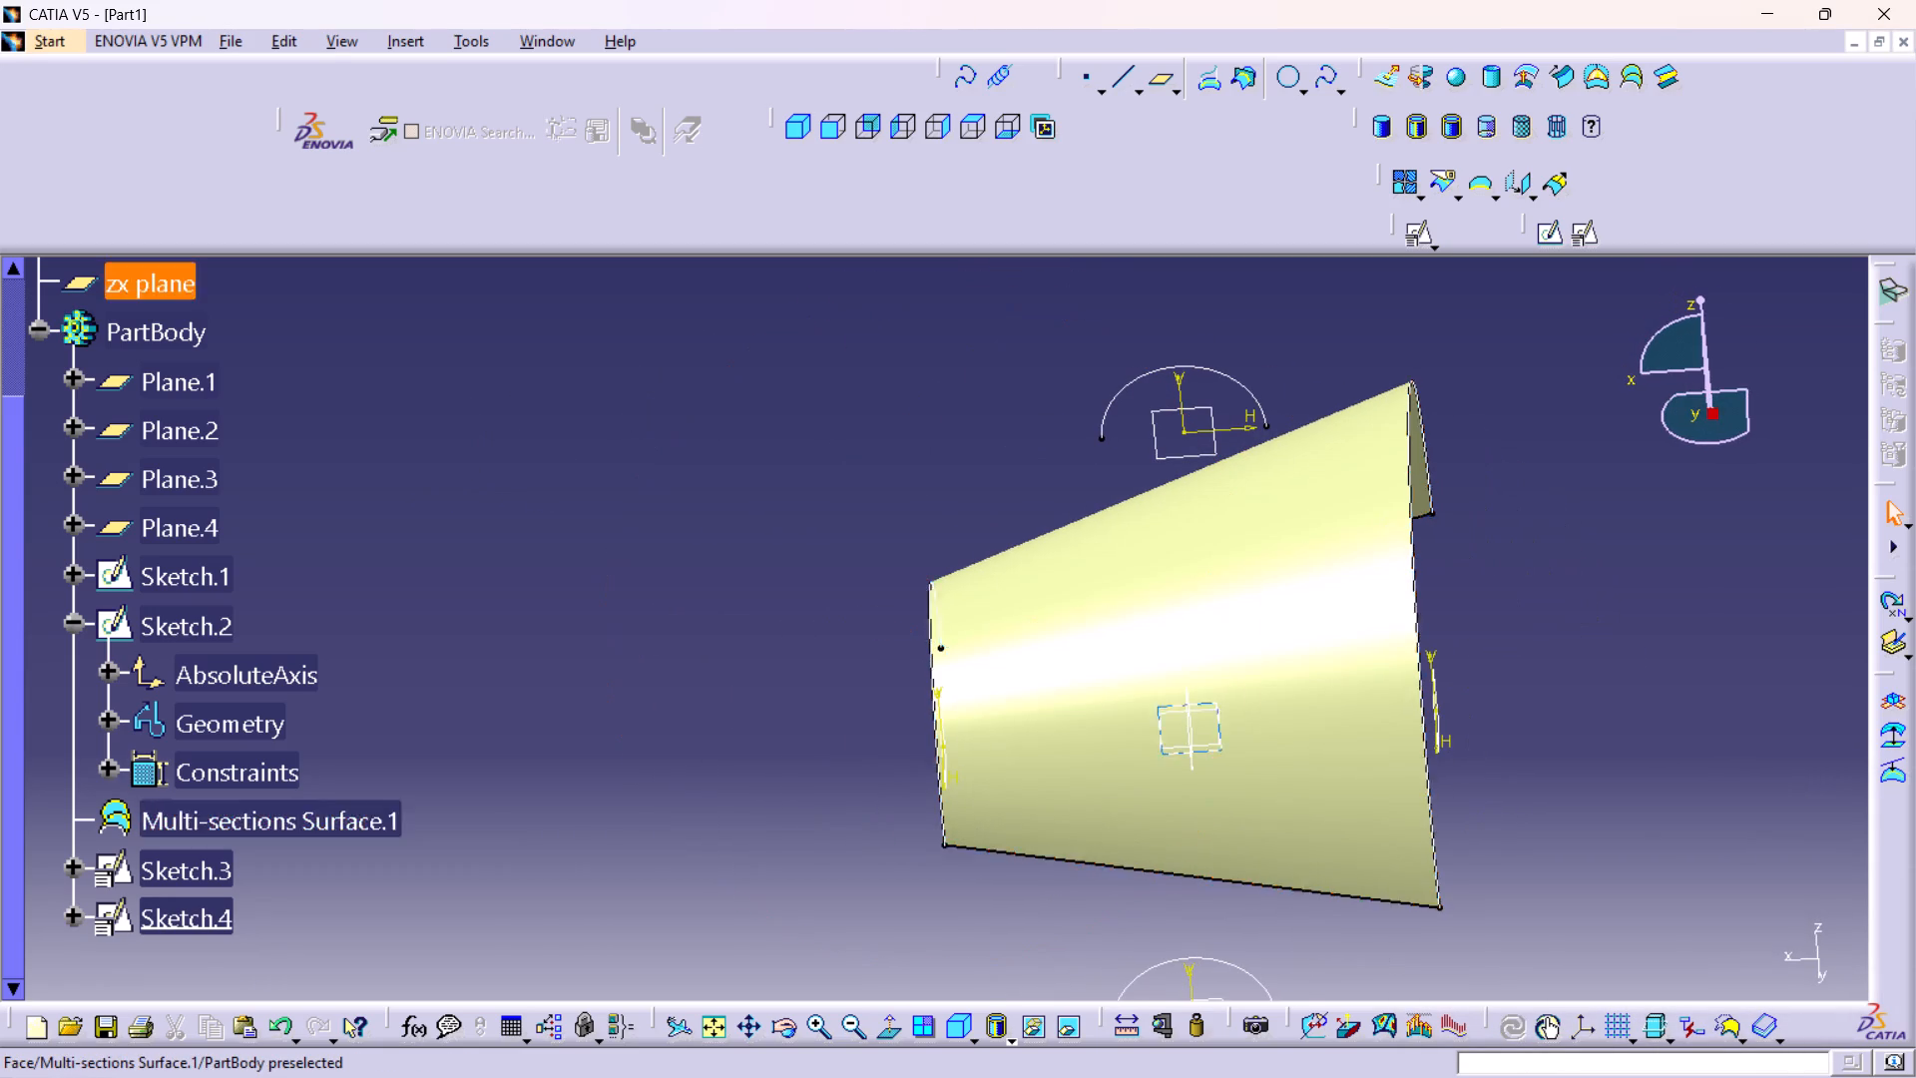
pyautogui.moveTo(1220, 704); pyautogui.dragTo(1254, 654, button='right')
pyautogui.moveTo(1017, 714); pyautogui.dragTo(1186, 668, button='middle')
pyautogui.moveTo(1019, 717); pyautogui.dragTo(1186, 668, button='right')
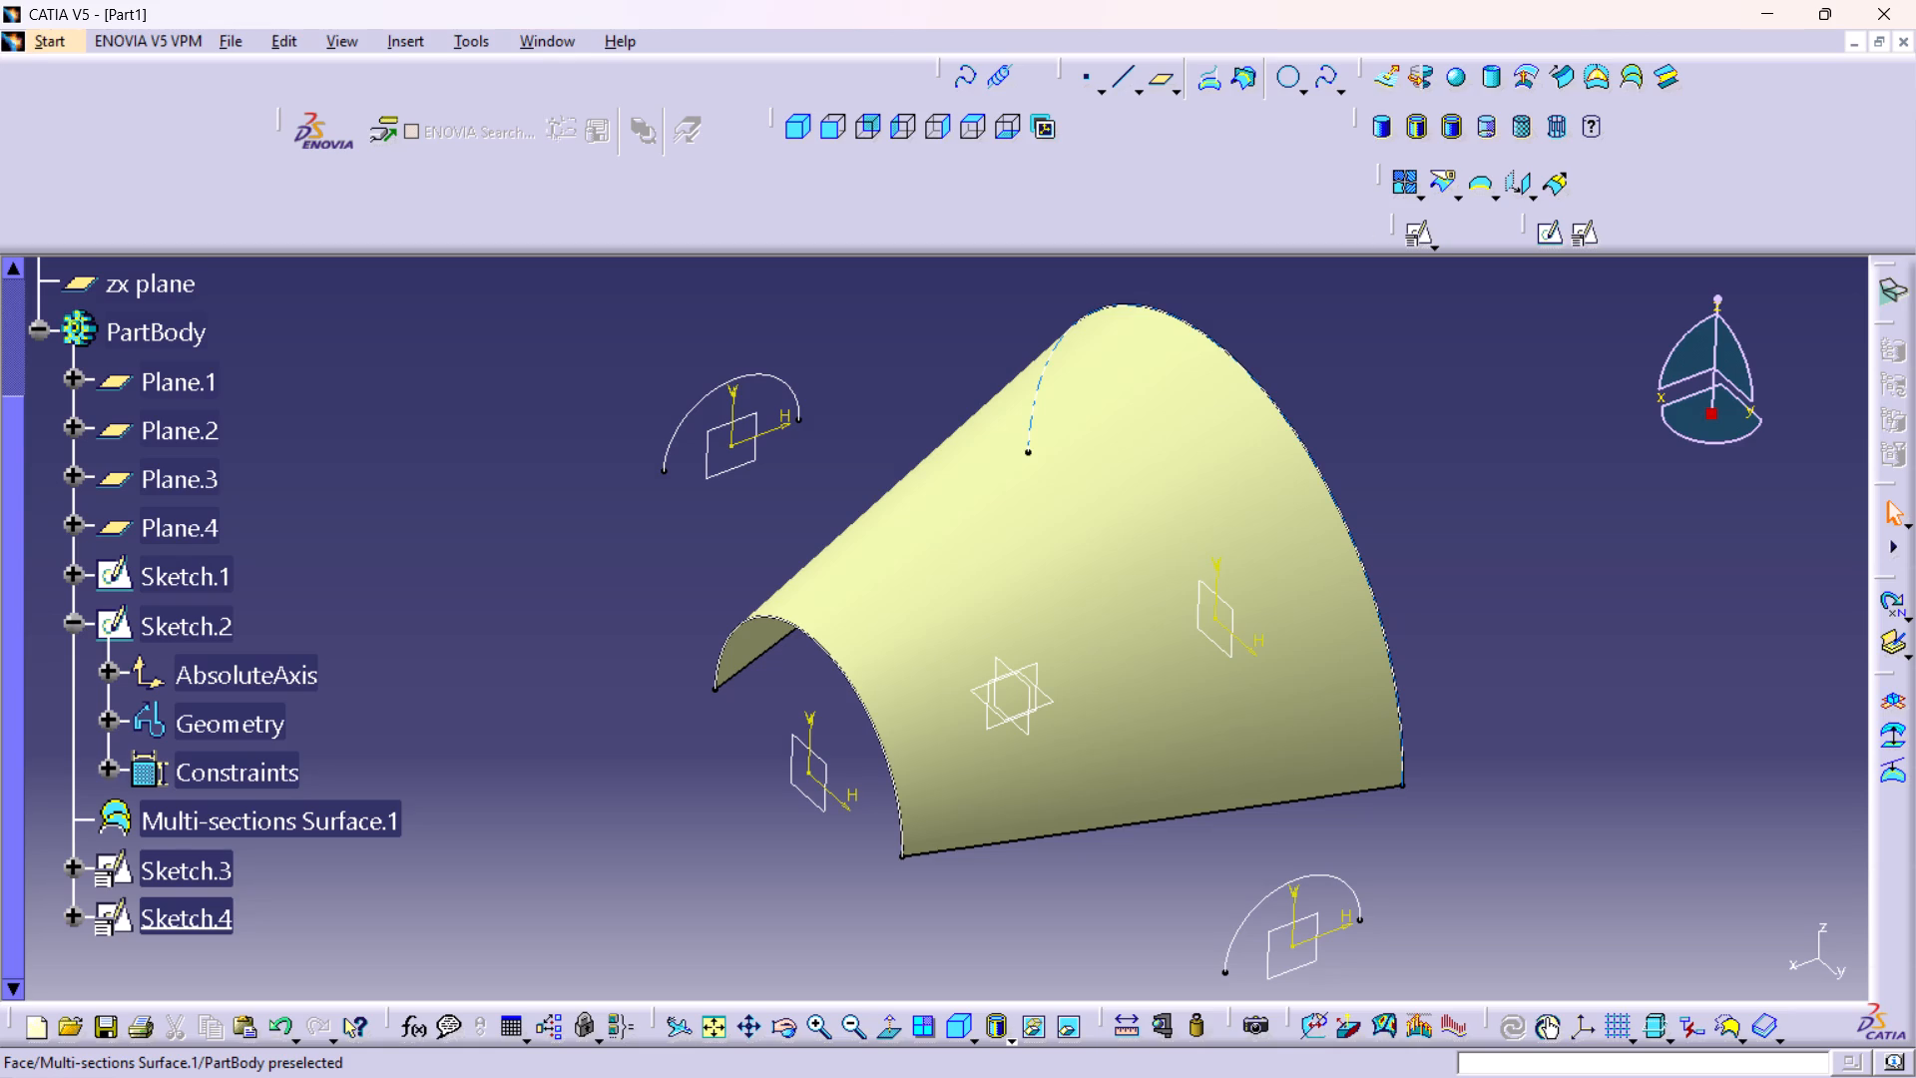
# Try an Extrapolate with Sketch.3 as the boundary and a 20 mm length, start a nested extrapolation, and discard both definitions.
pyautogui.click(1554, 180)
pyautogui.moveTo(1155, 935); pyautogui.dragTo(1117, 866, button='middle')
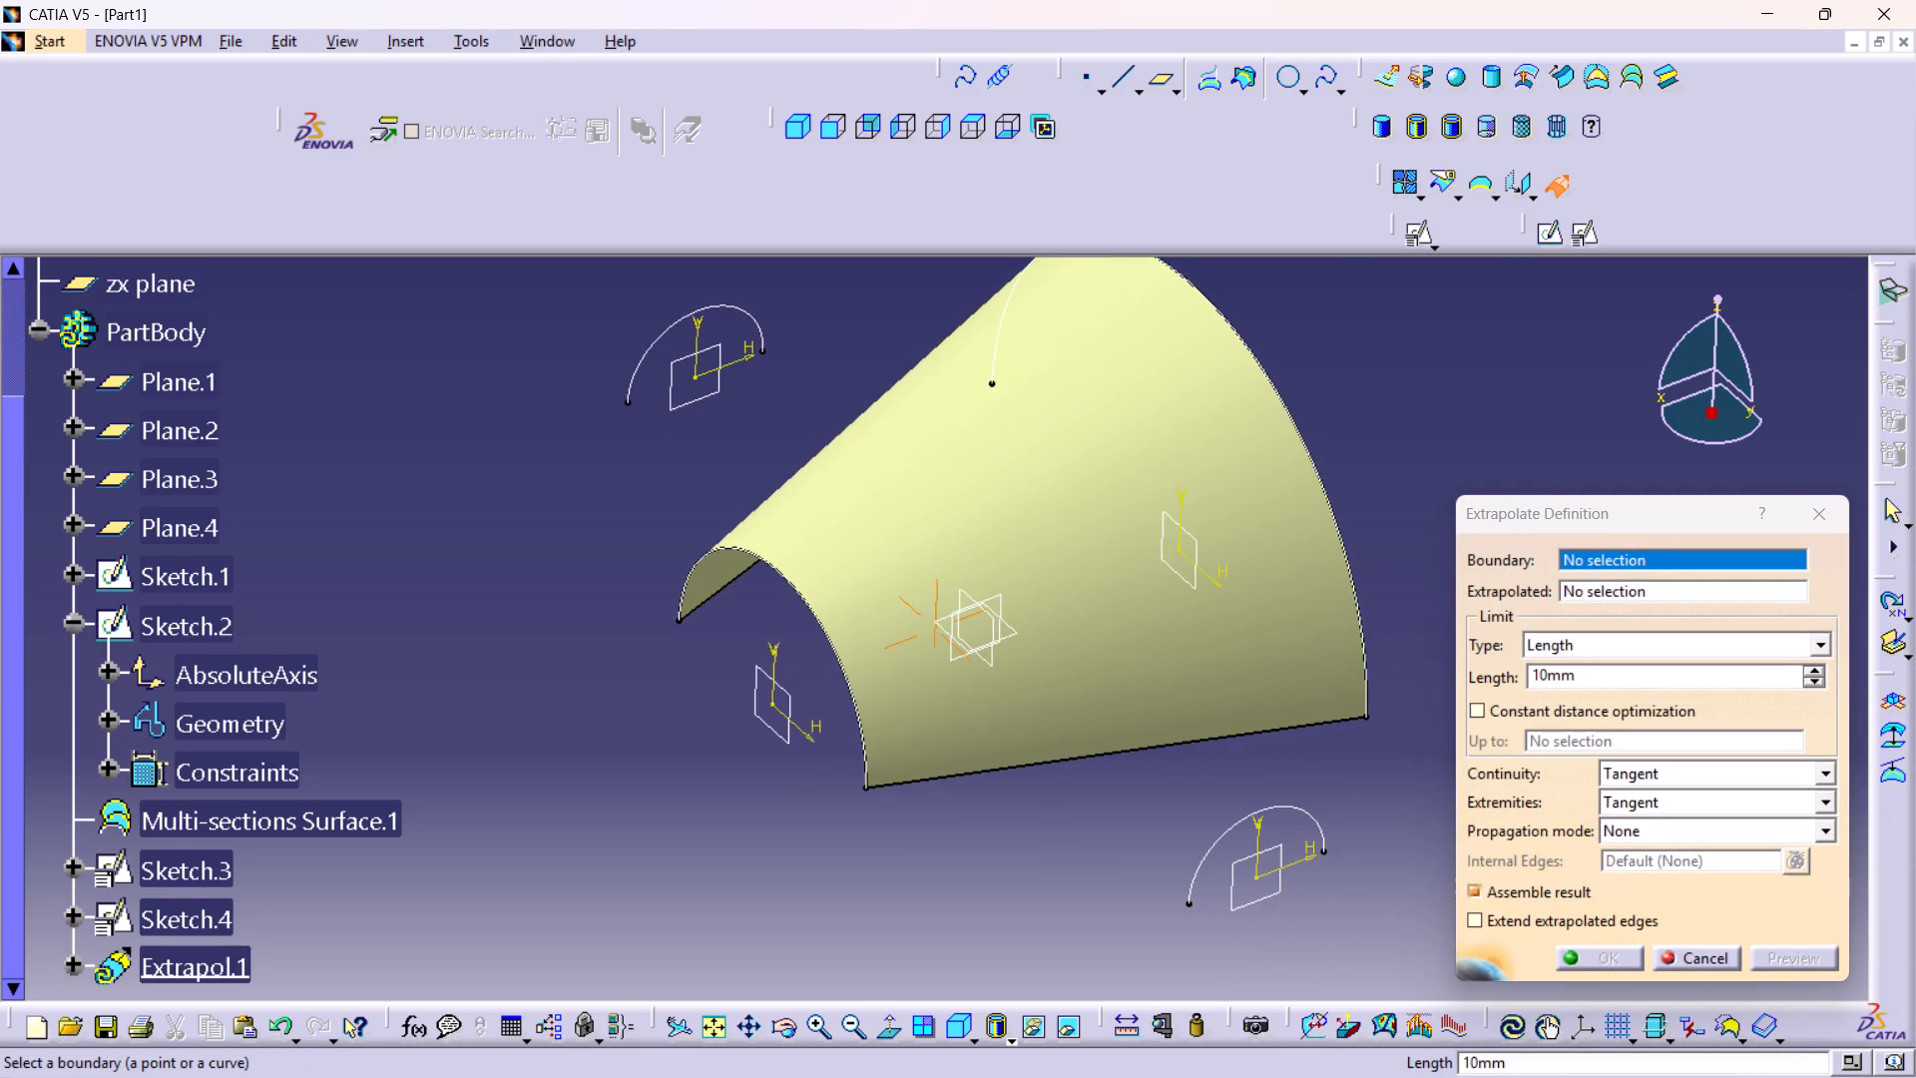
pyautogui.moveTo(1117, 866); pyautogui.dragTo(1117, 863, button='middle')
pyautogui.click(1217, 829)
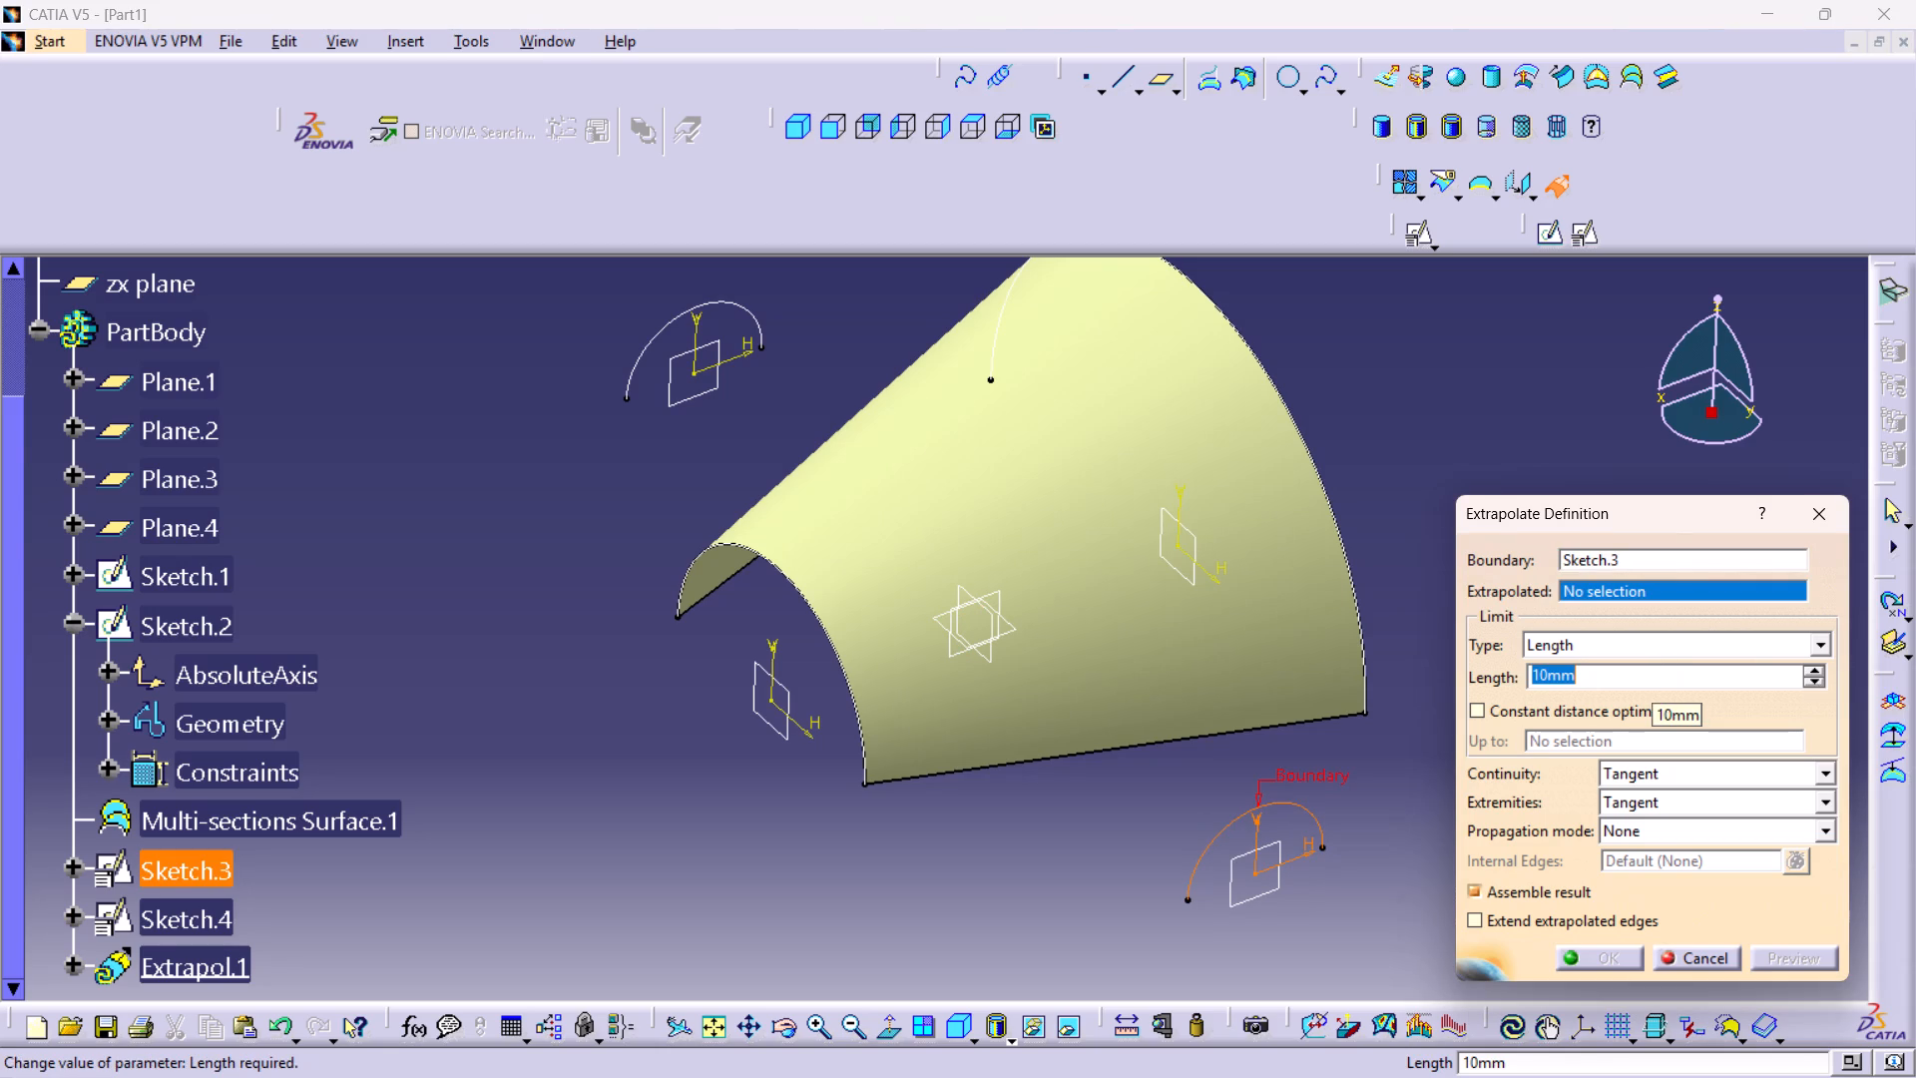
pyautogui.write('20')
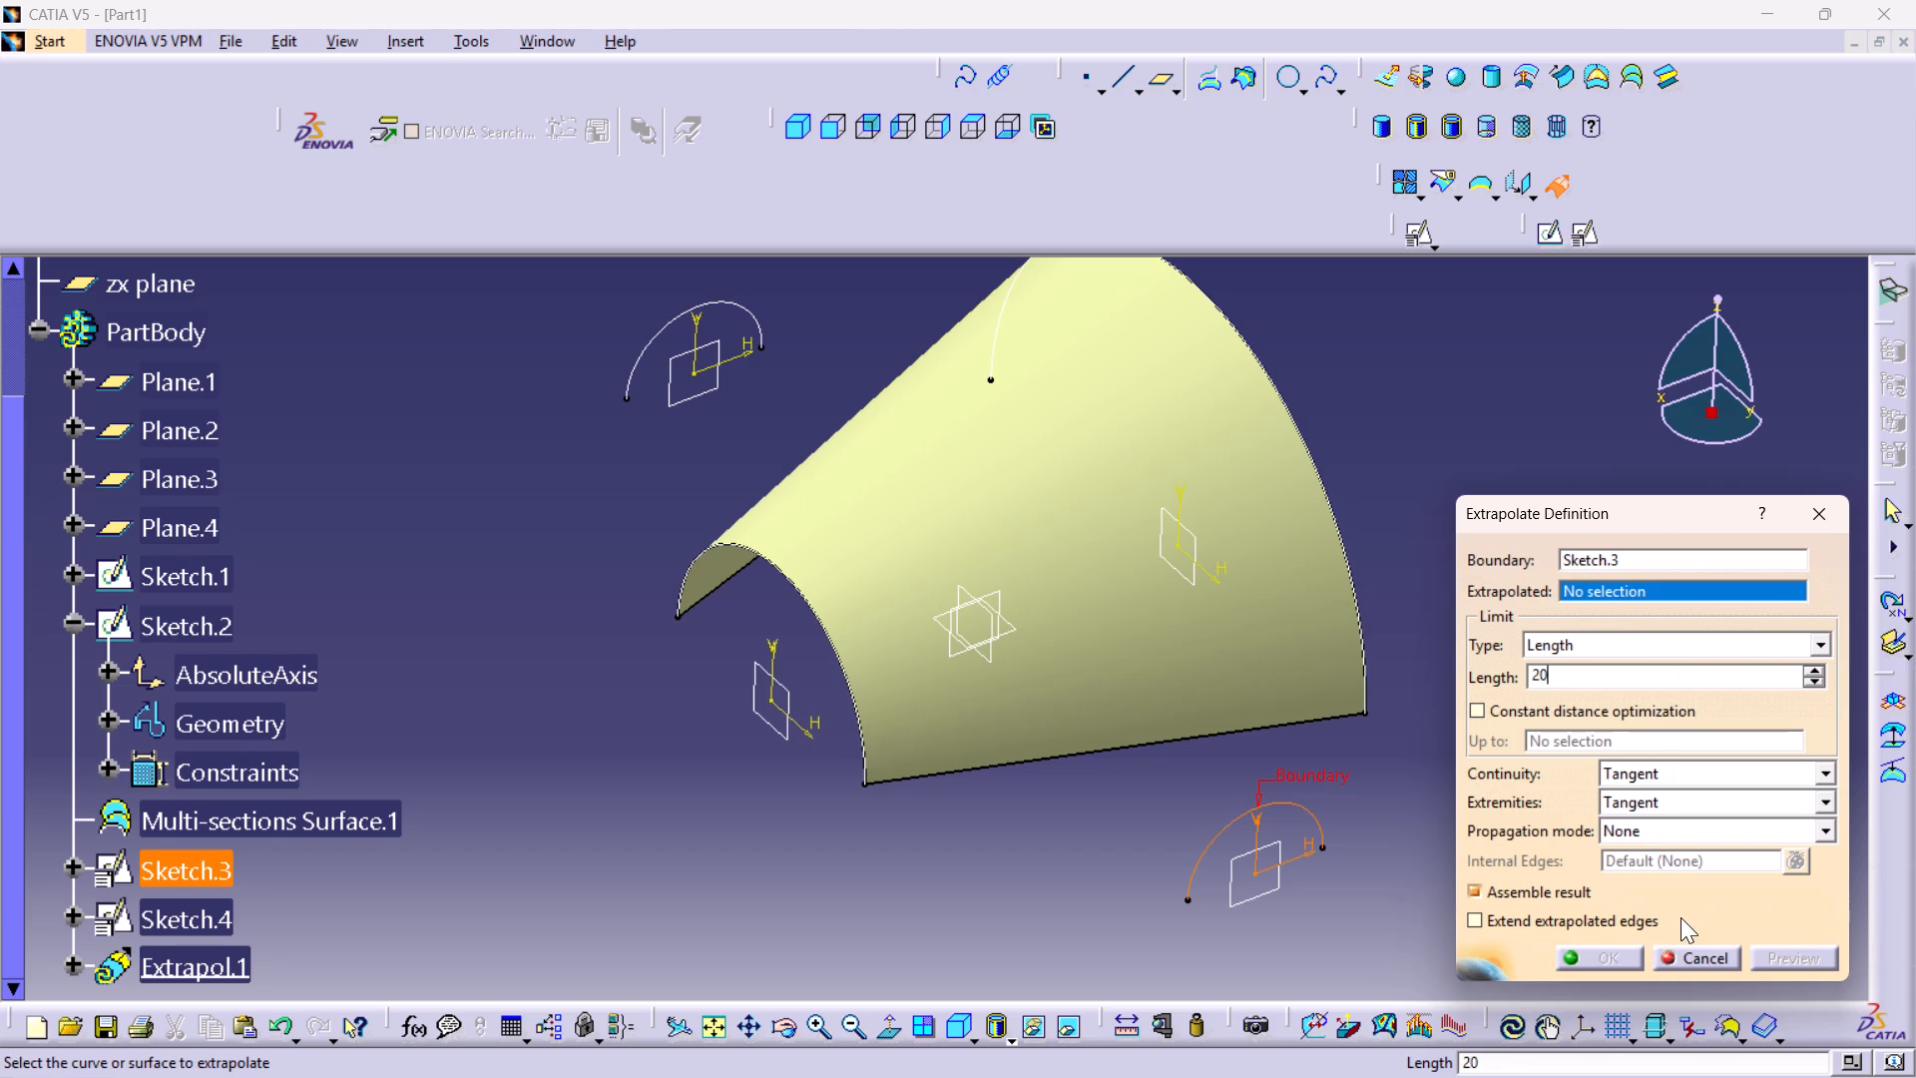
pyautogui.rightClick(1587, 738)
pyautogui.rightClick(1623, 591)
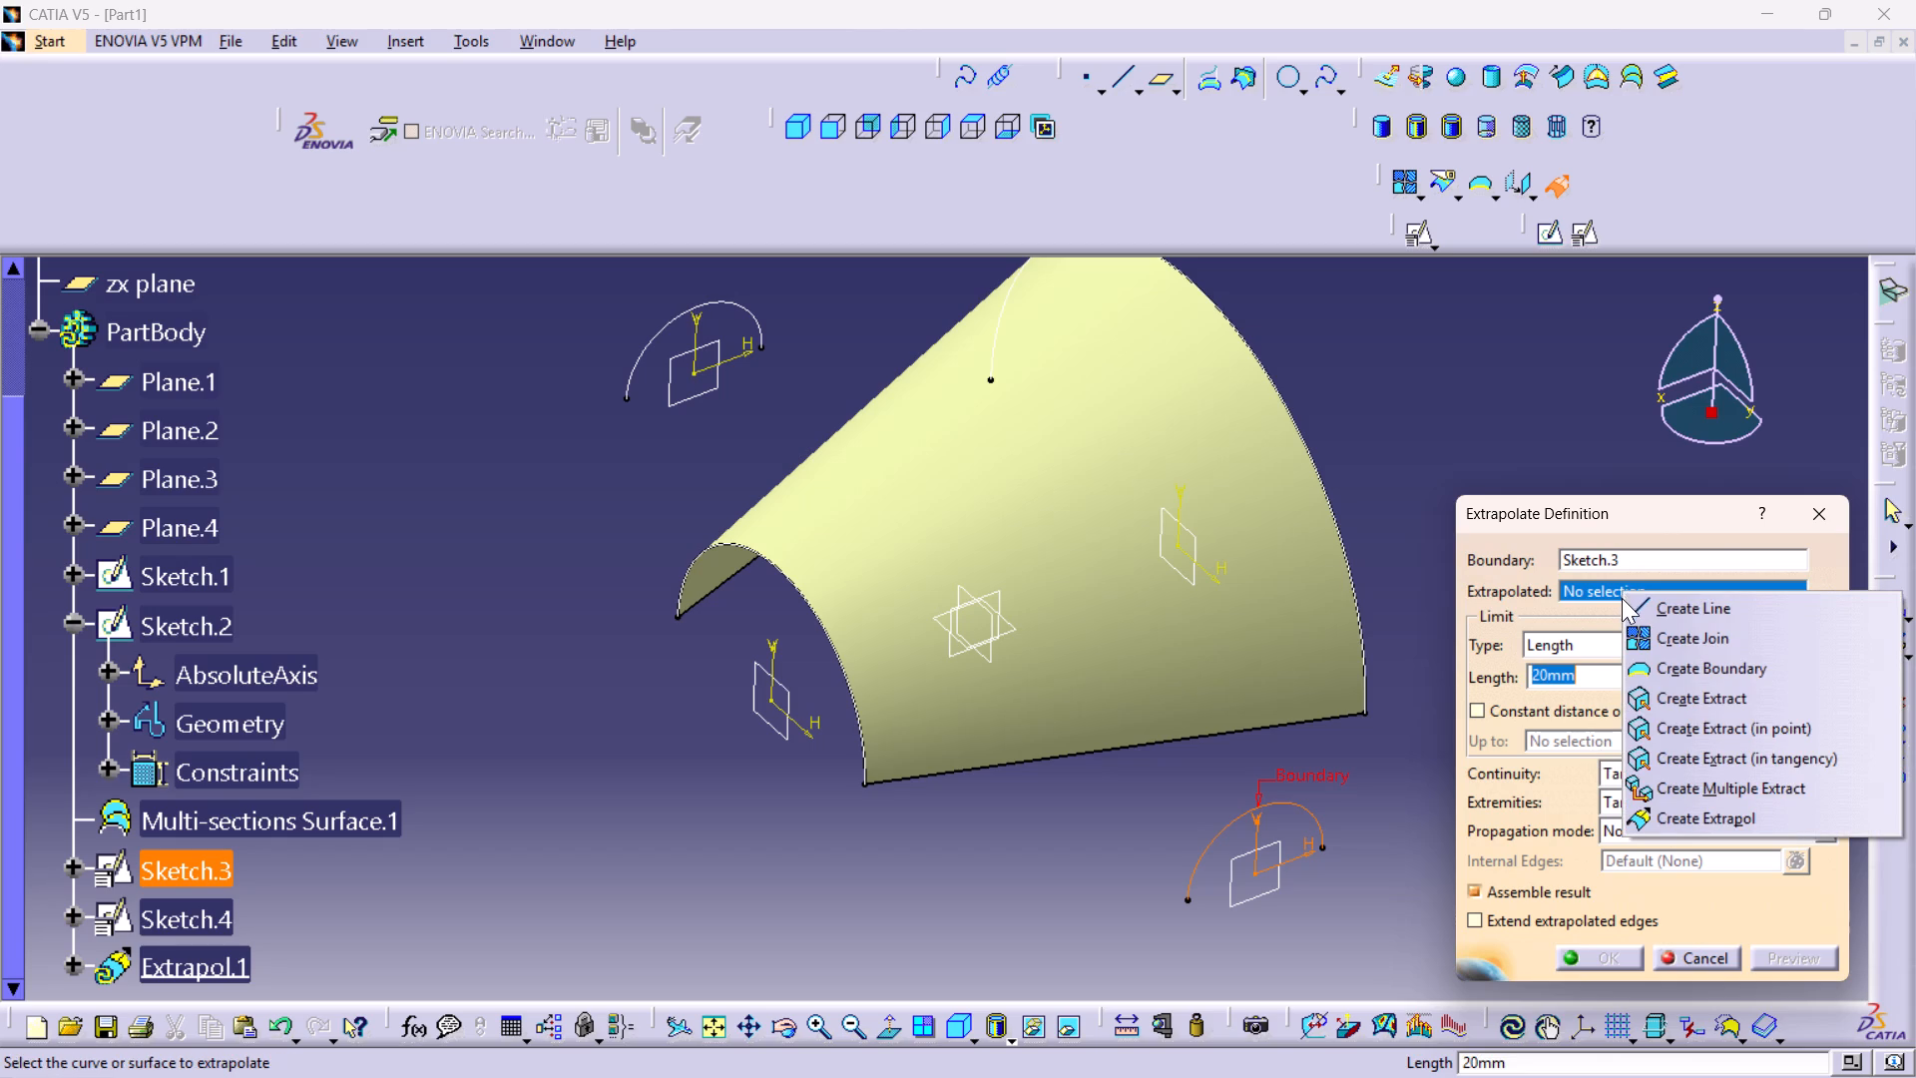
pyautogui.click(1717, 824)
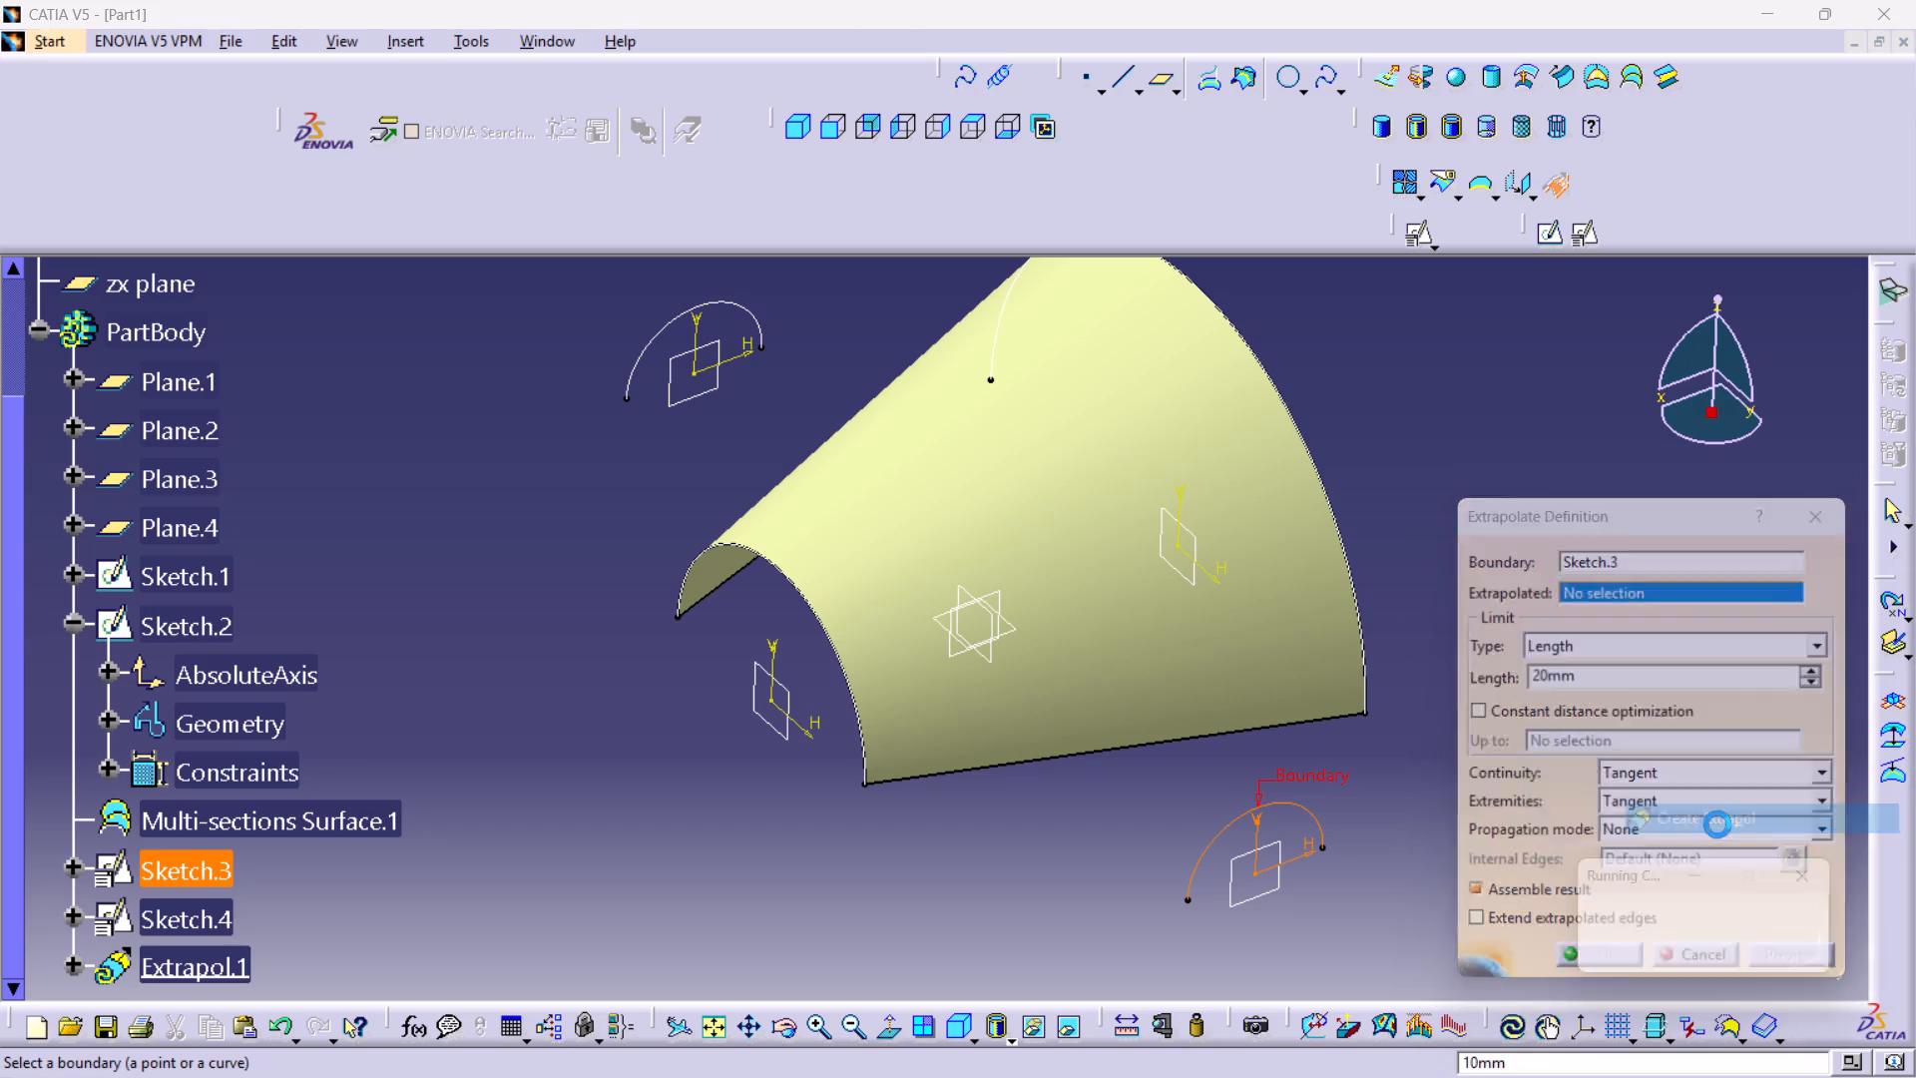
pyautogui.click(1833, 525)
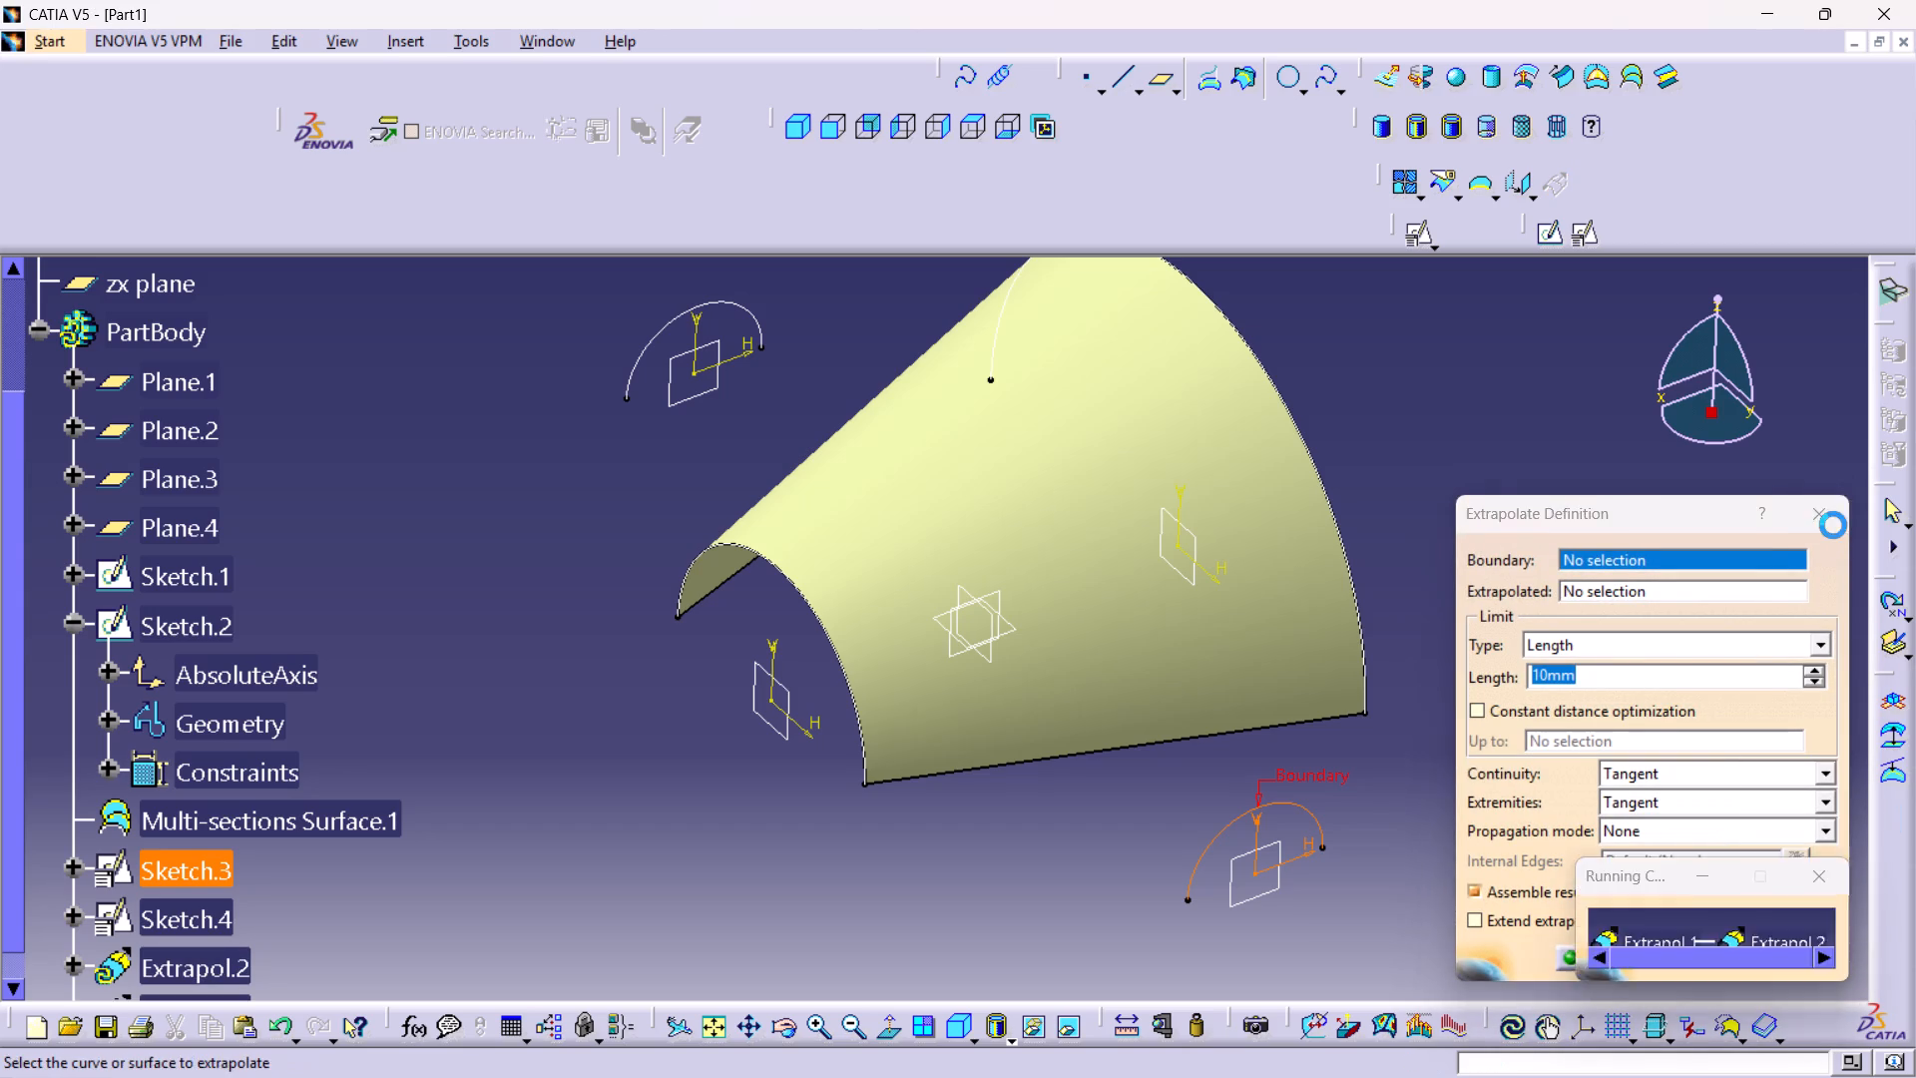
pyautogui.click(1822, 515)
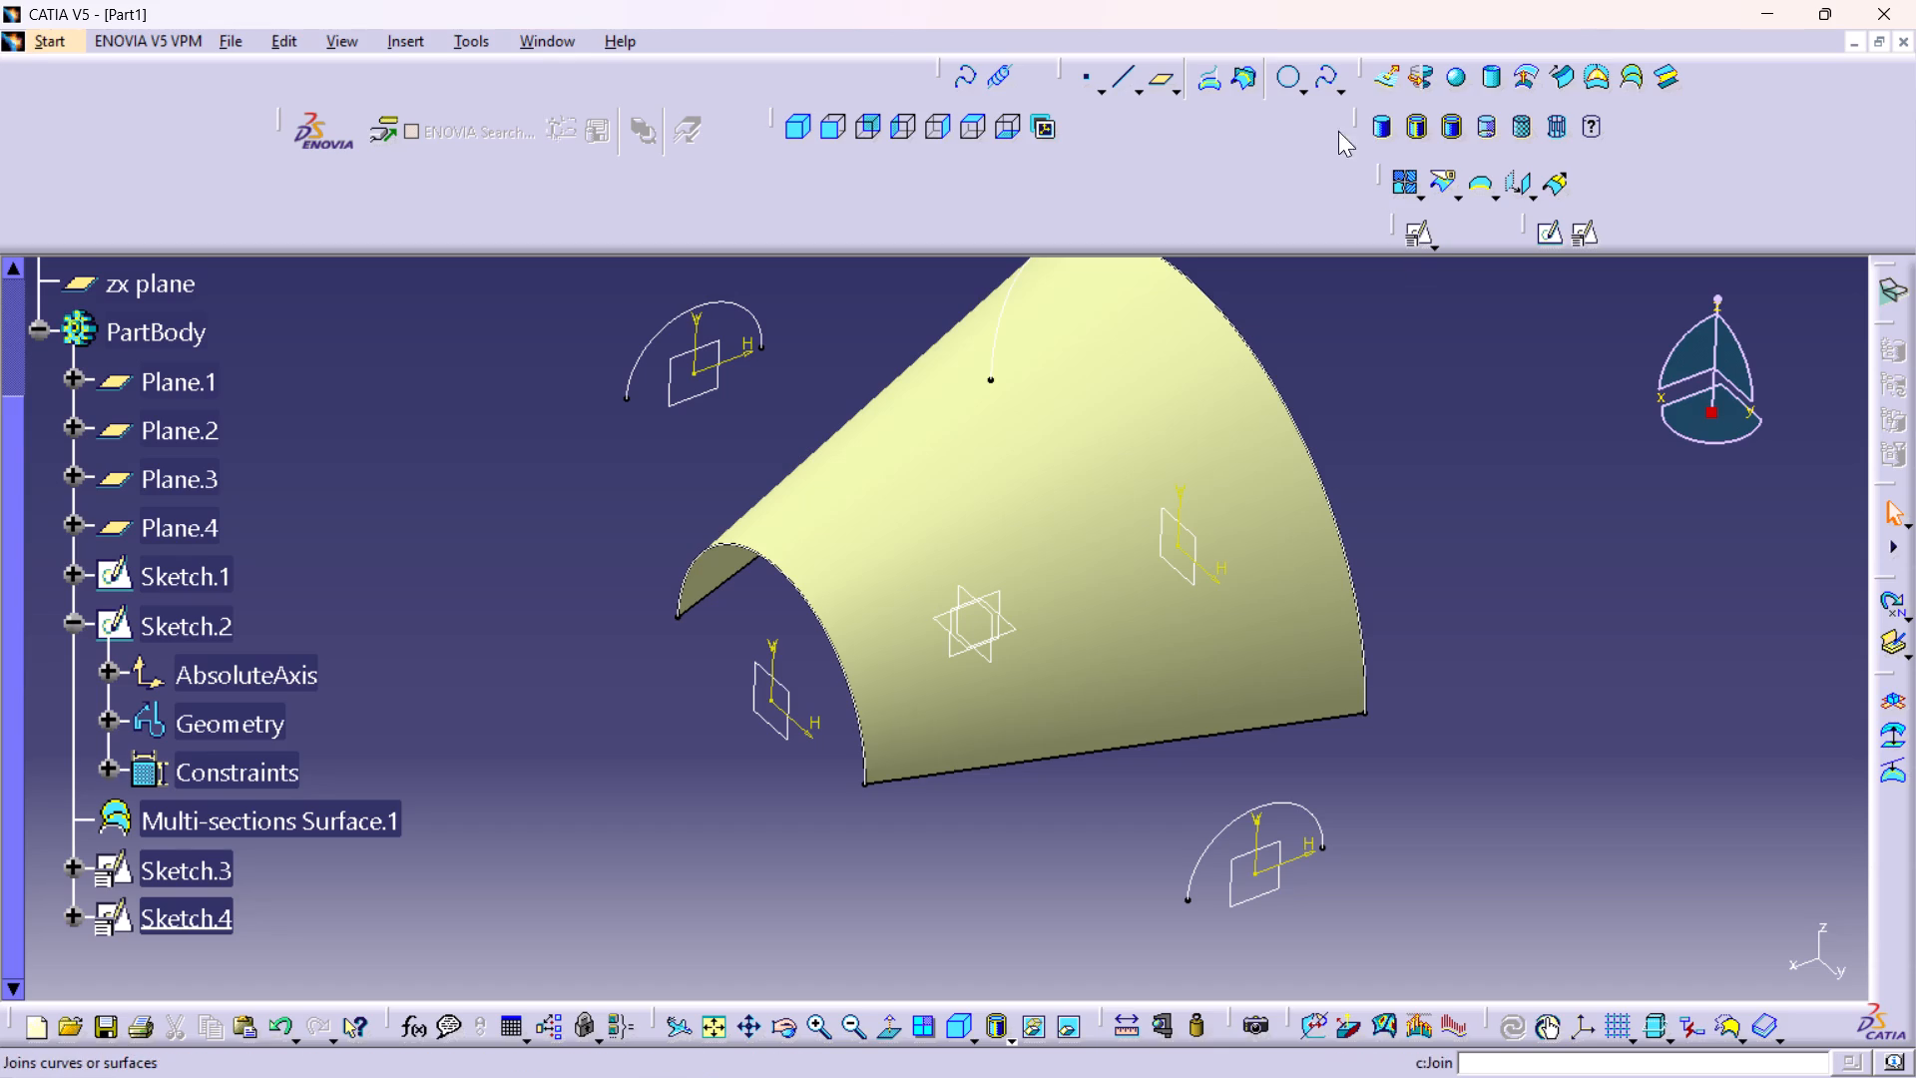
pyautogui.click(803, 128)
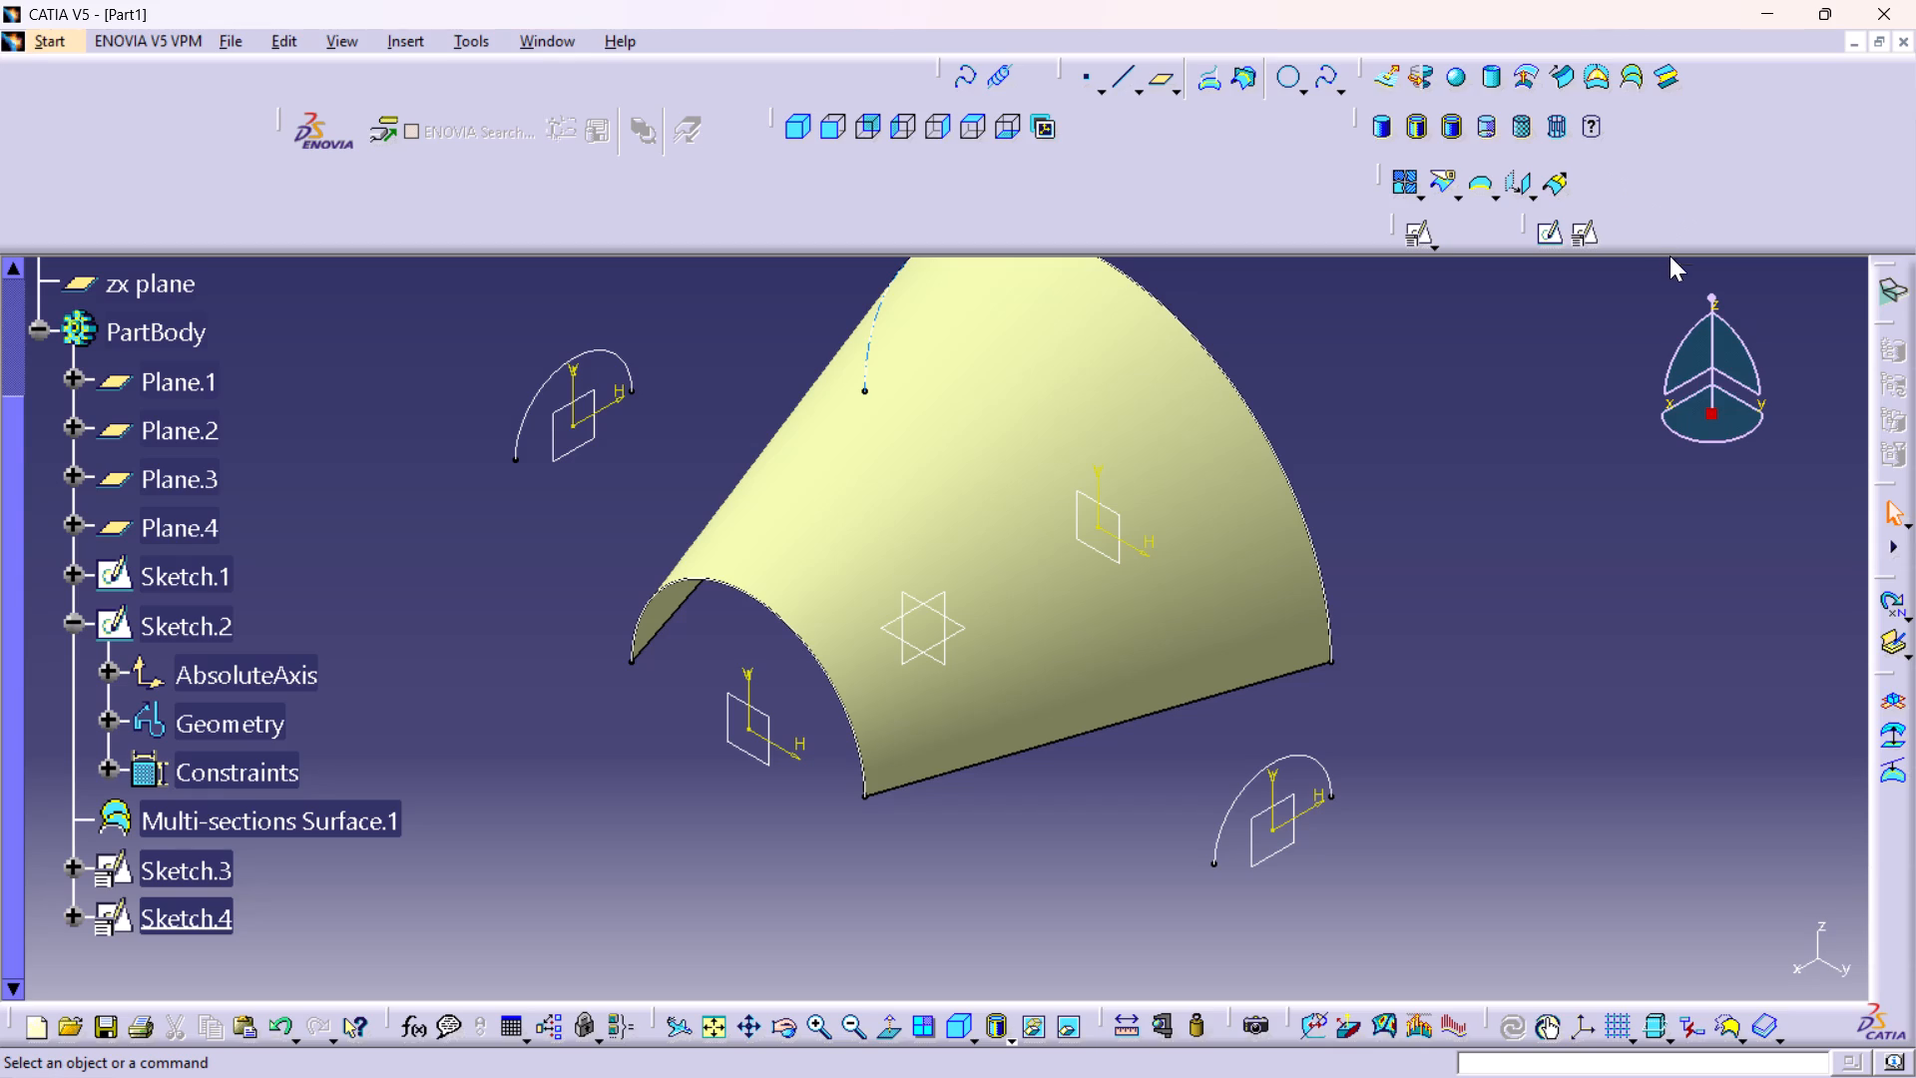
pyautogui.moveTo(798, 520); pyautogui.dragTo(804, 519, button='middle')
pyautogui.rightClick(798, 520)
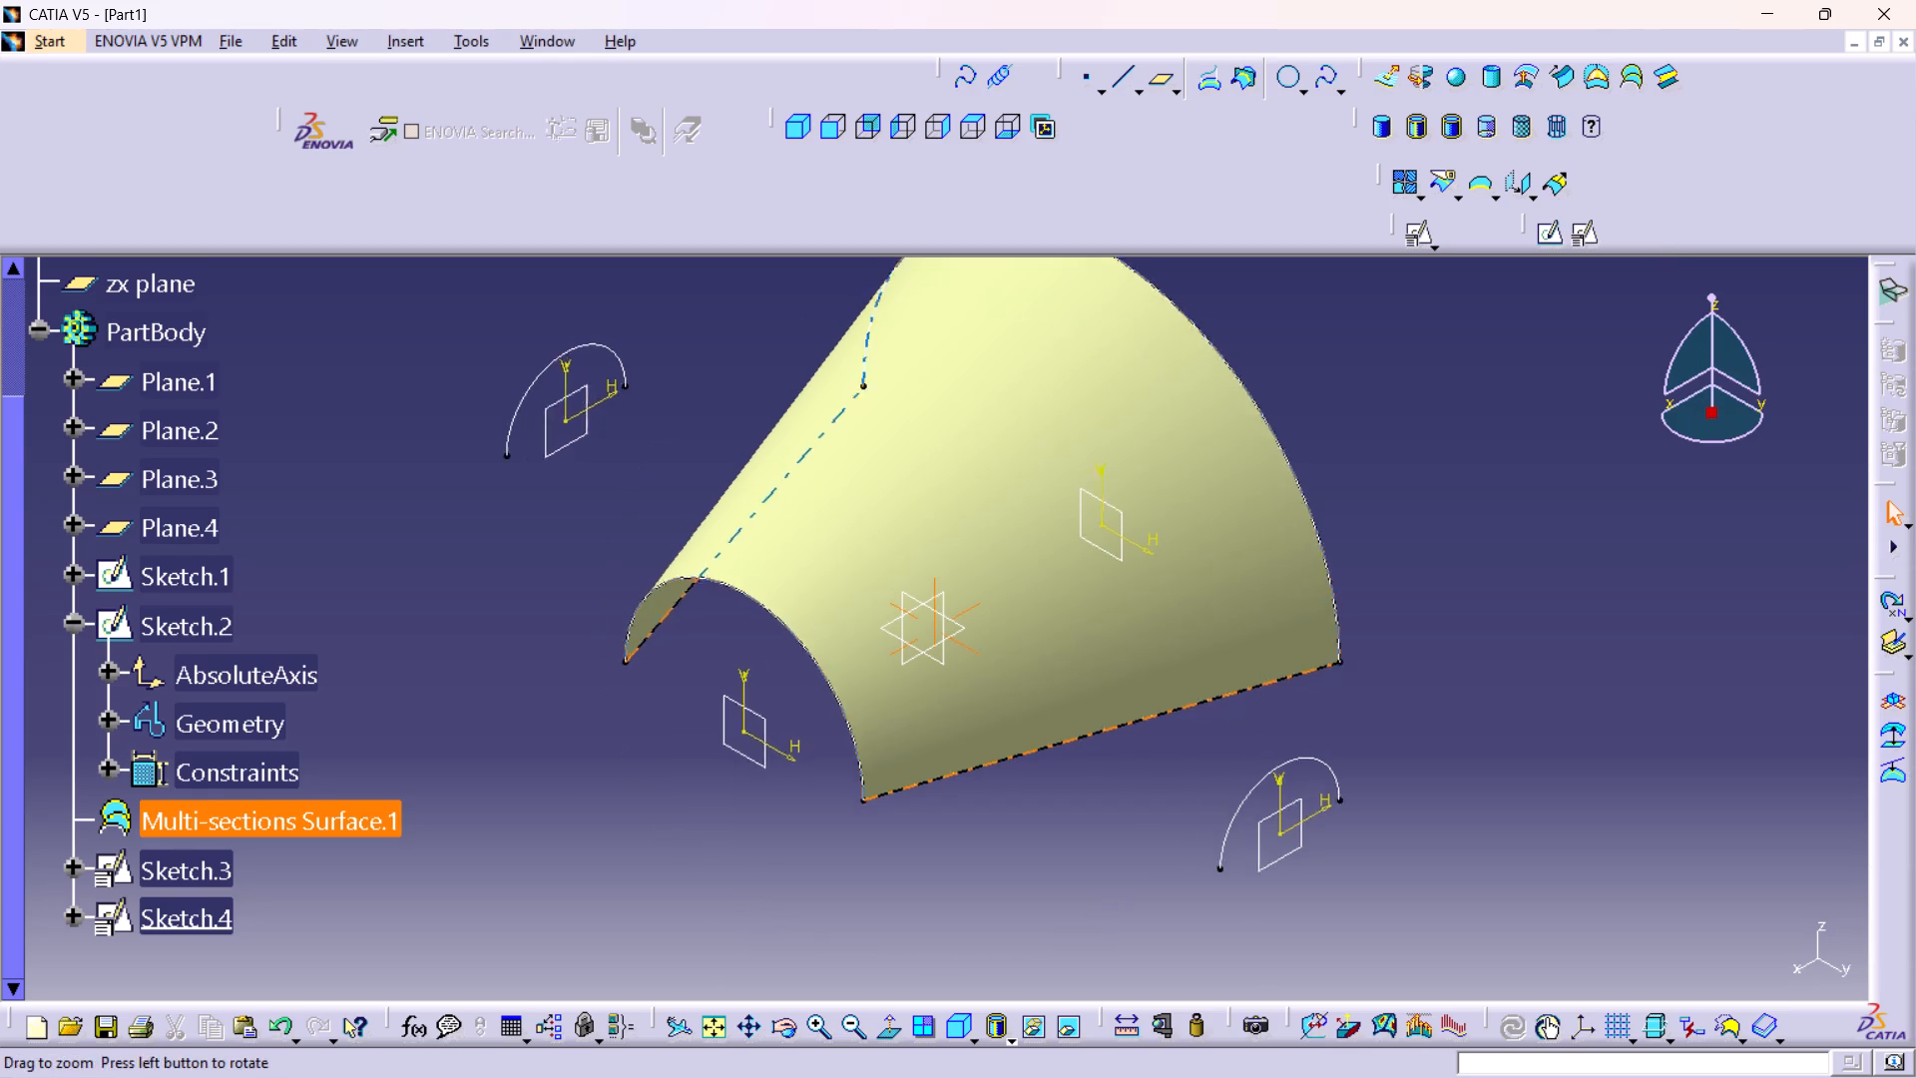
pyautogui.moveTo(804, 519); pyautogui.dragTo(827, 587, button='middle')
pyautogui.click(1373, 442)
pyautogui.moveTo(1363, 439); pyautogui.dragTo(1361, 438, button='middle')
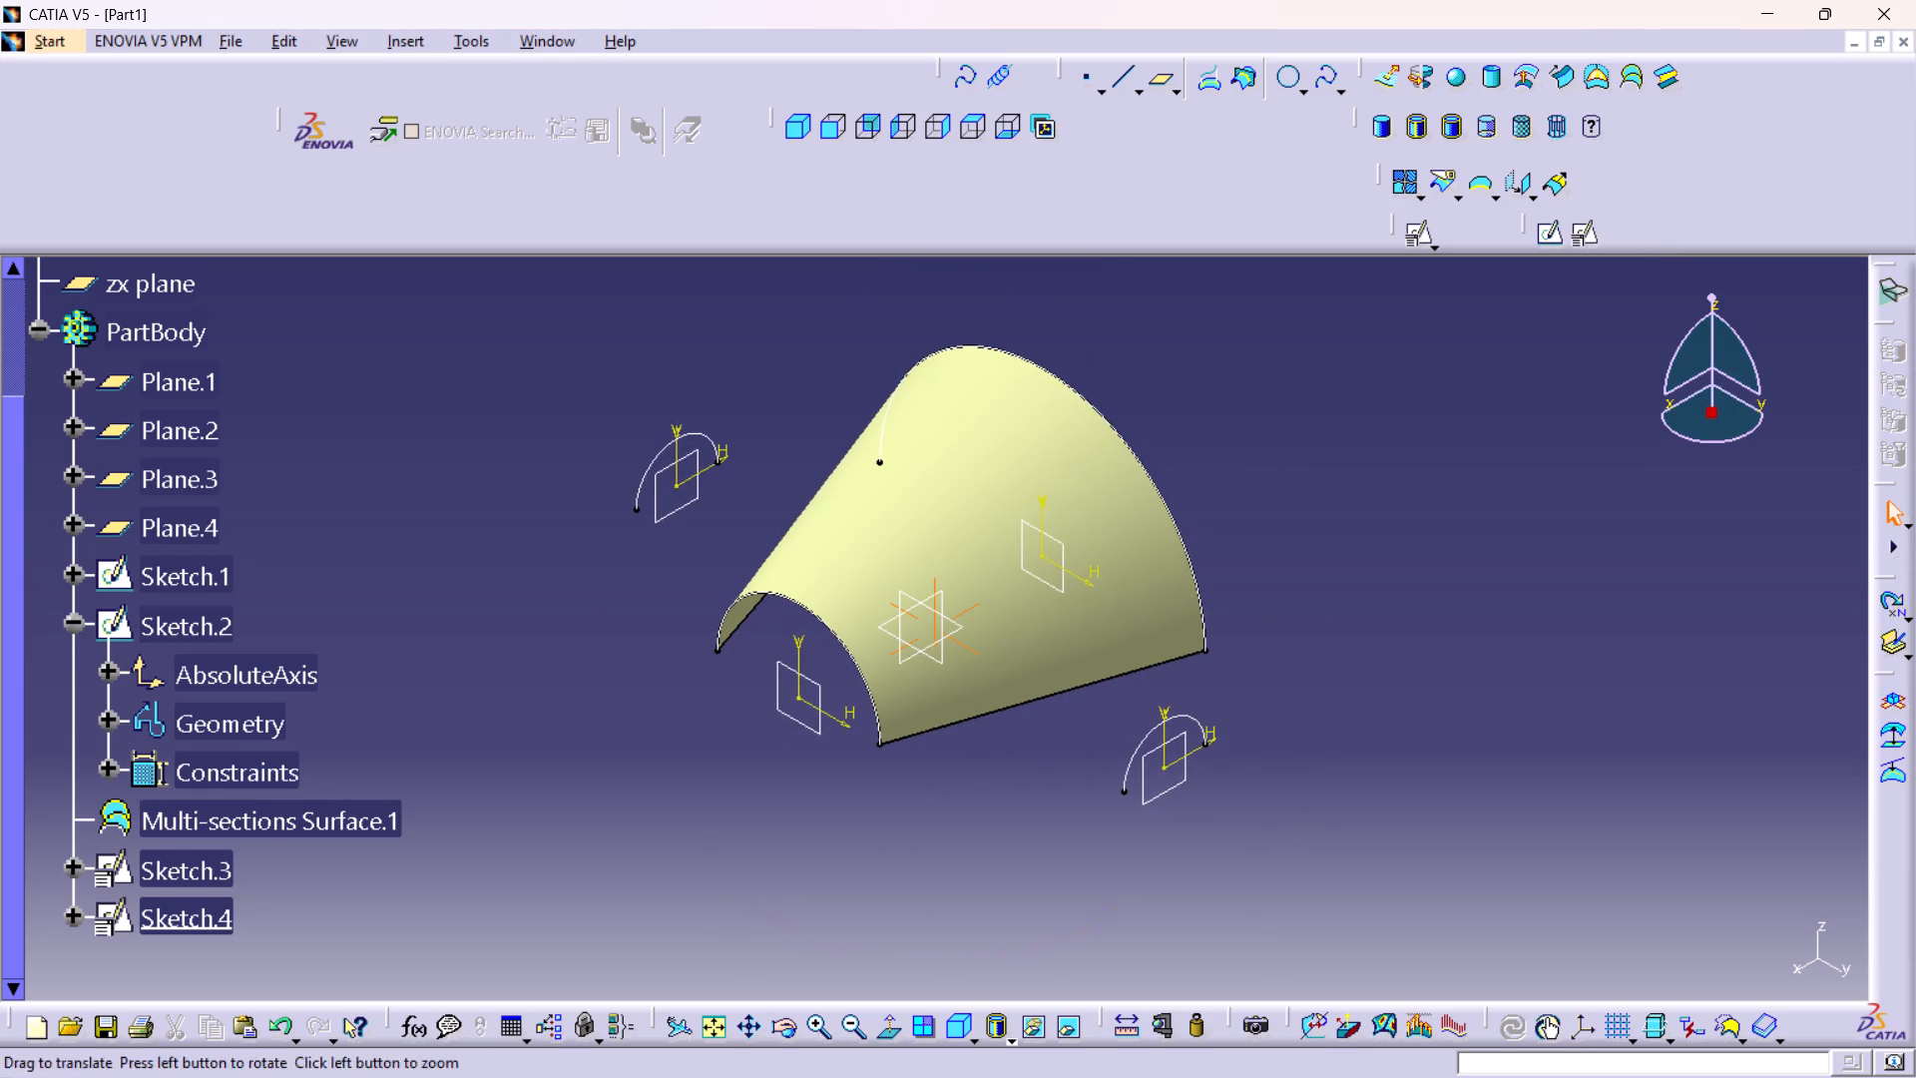
# Examine the multi-sections surface with its side arcs and review the planes, sketches and surface listed in the specification tree.
pyautogui.rightClick(1361, 436)
pyautogui.moveTo(1361, 438); pyautogui.dragTo(1358, 417, button='middle')
pyautogui.scroll(1, 1358, 392)
pyautogui.rightClick(1358, 378)
pyautogui.moveTo(1351, 384); pyautogui.dragTo(1333, 479, button='middle')
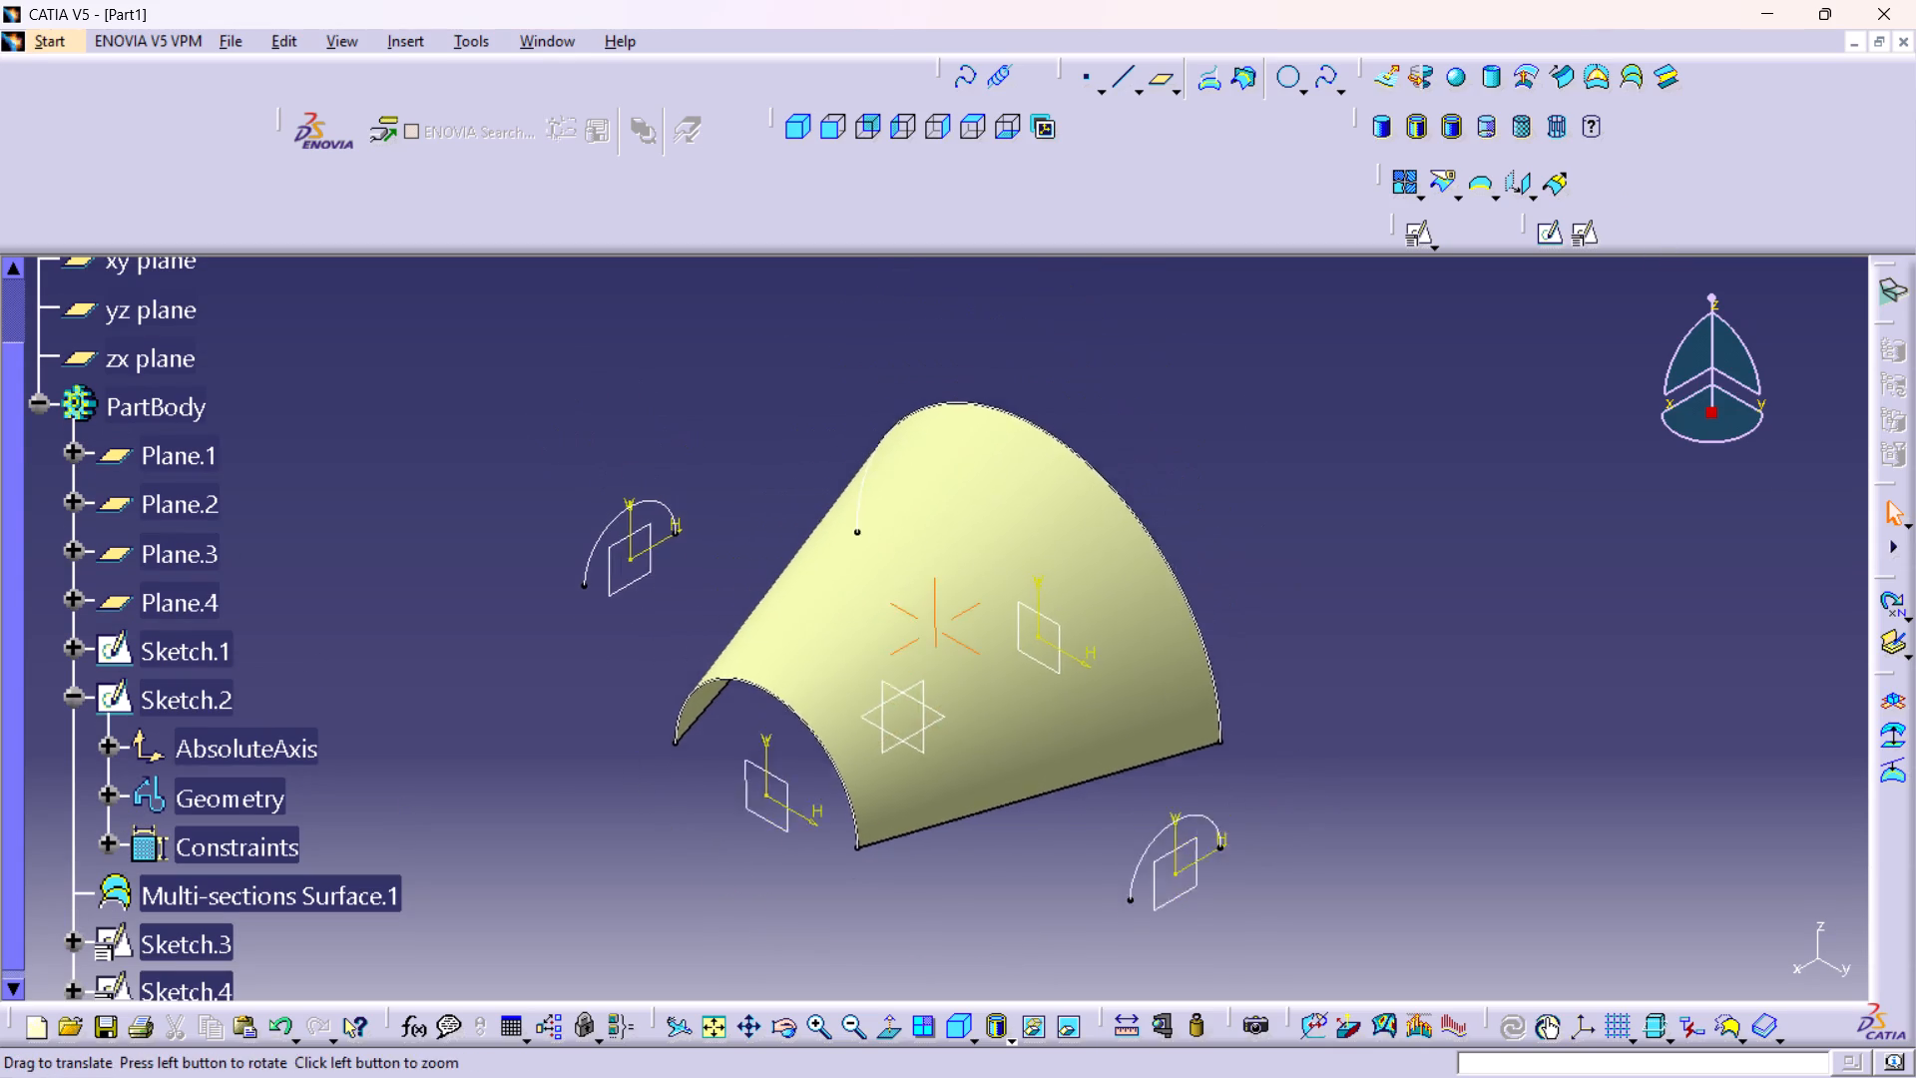
pyautogui.moveTo(1333, 479); pyautogui.dragTo(1332, 509, button='middle')
pyautogui.middleClick(1197, 520)
pyautogui.rightClick(1197, 520)
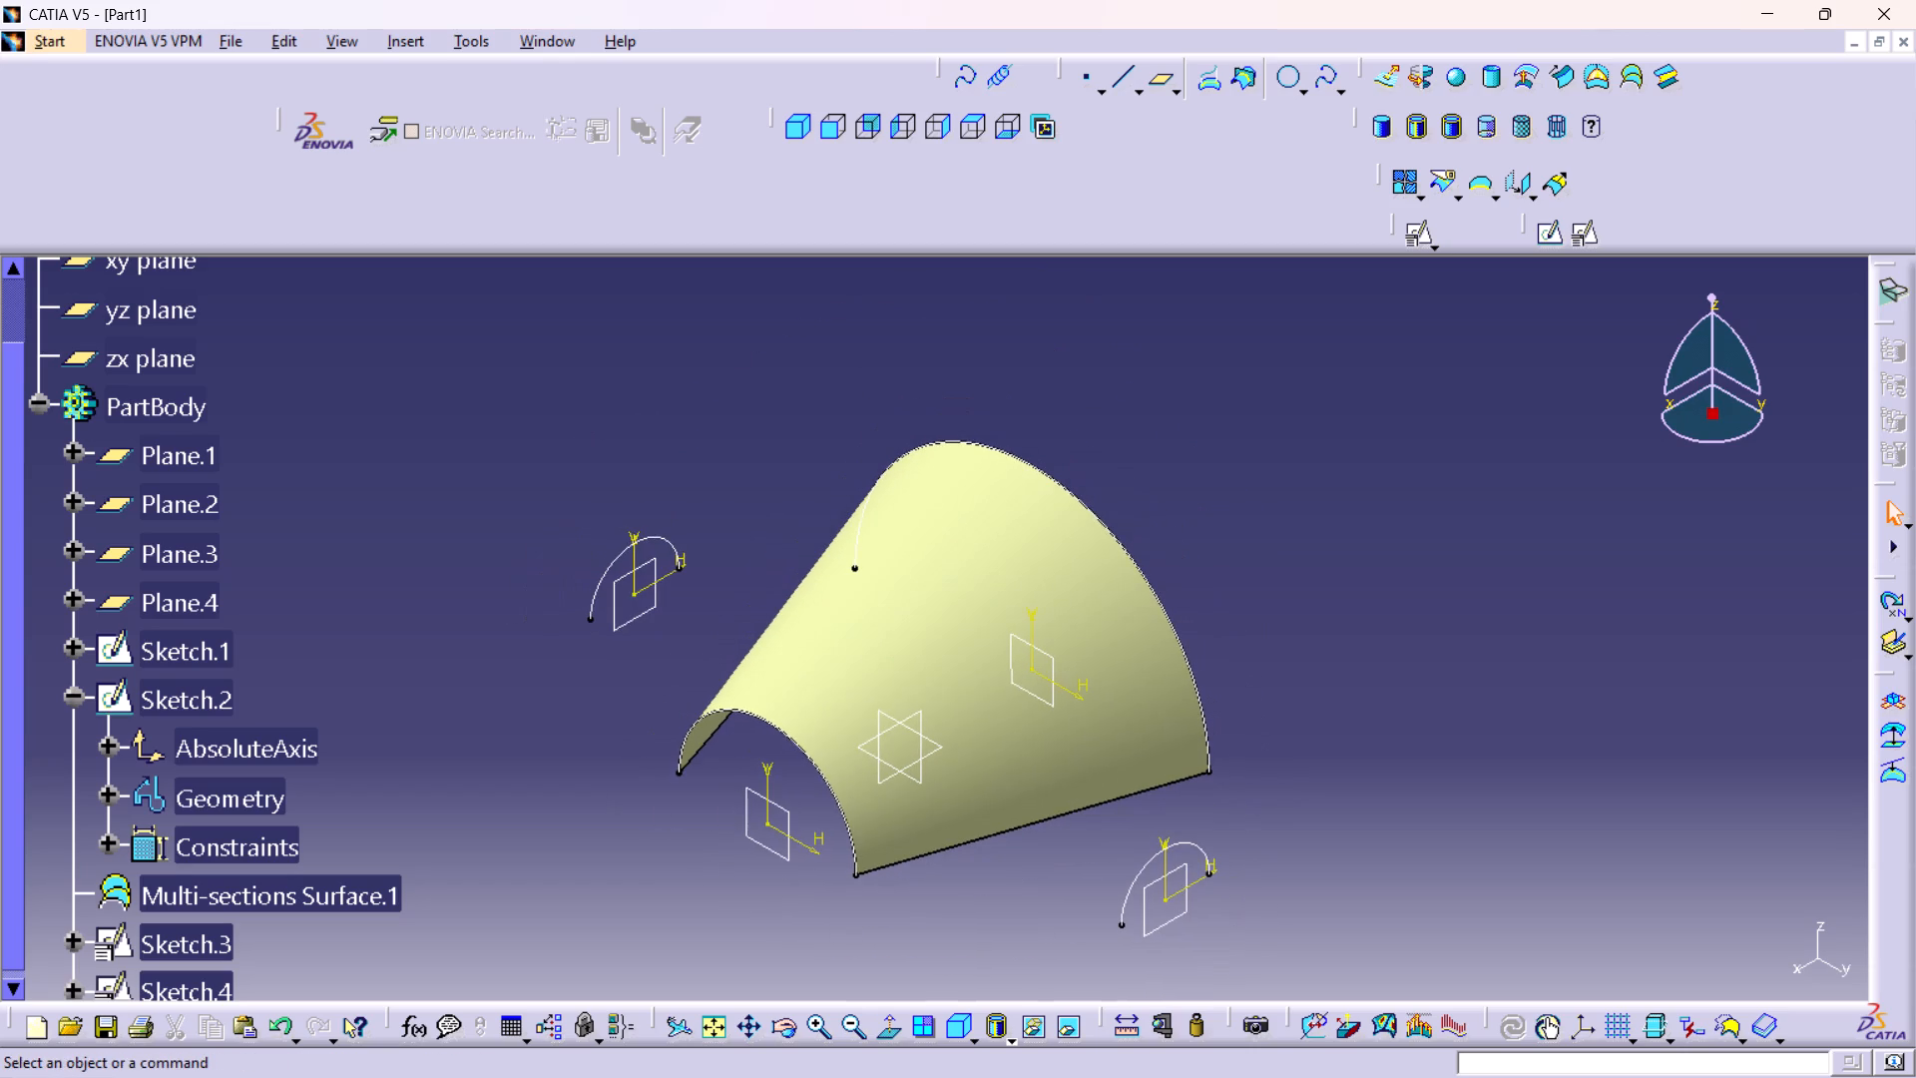
pyautogui.scroll(-2, 329, 630)
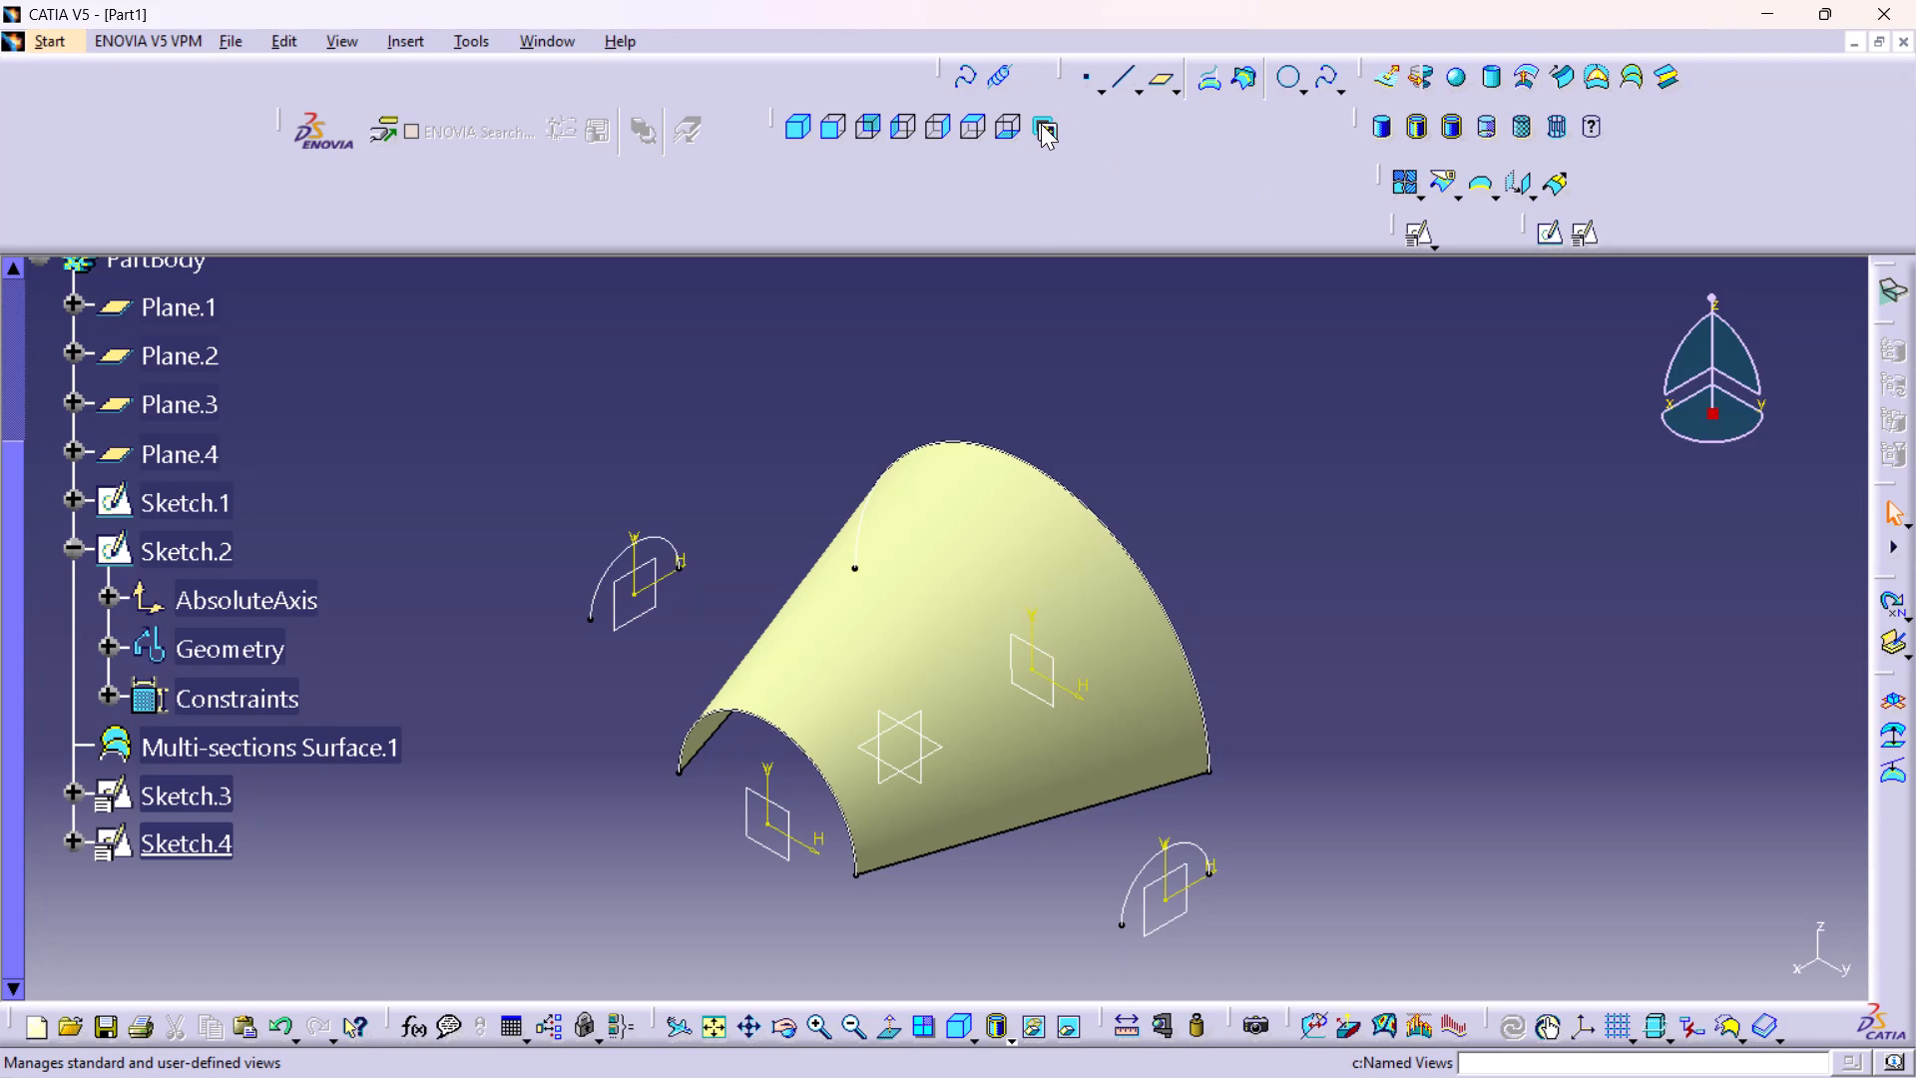
pyautogui.scroll(-1, 166, 392)
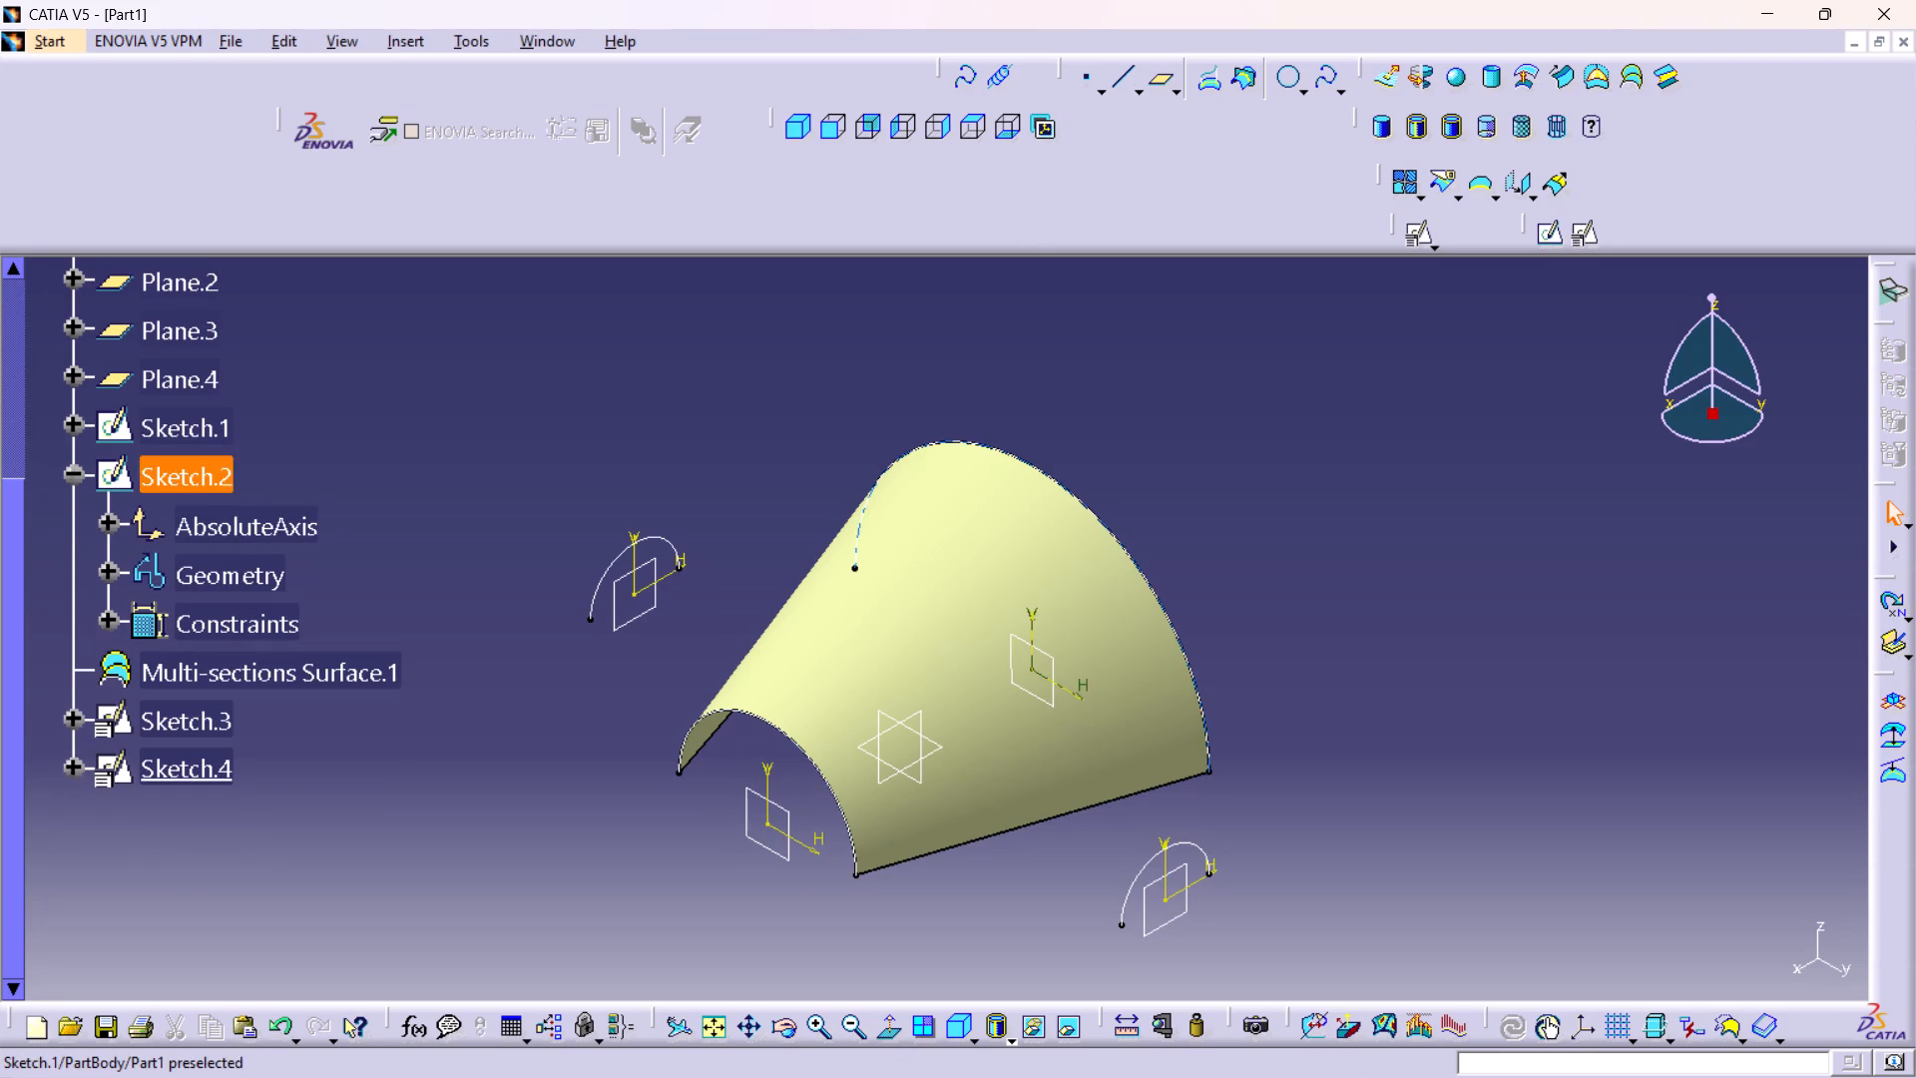
pyautogui.scroll(1, 247, 468)
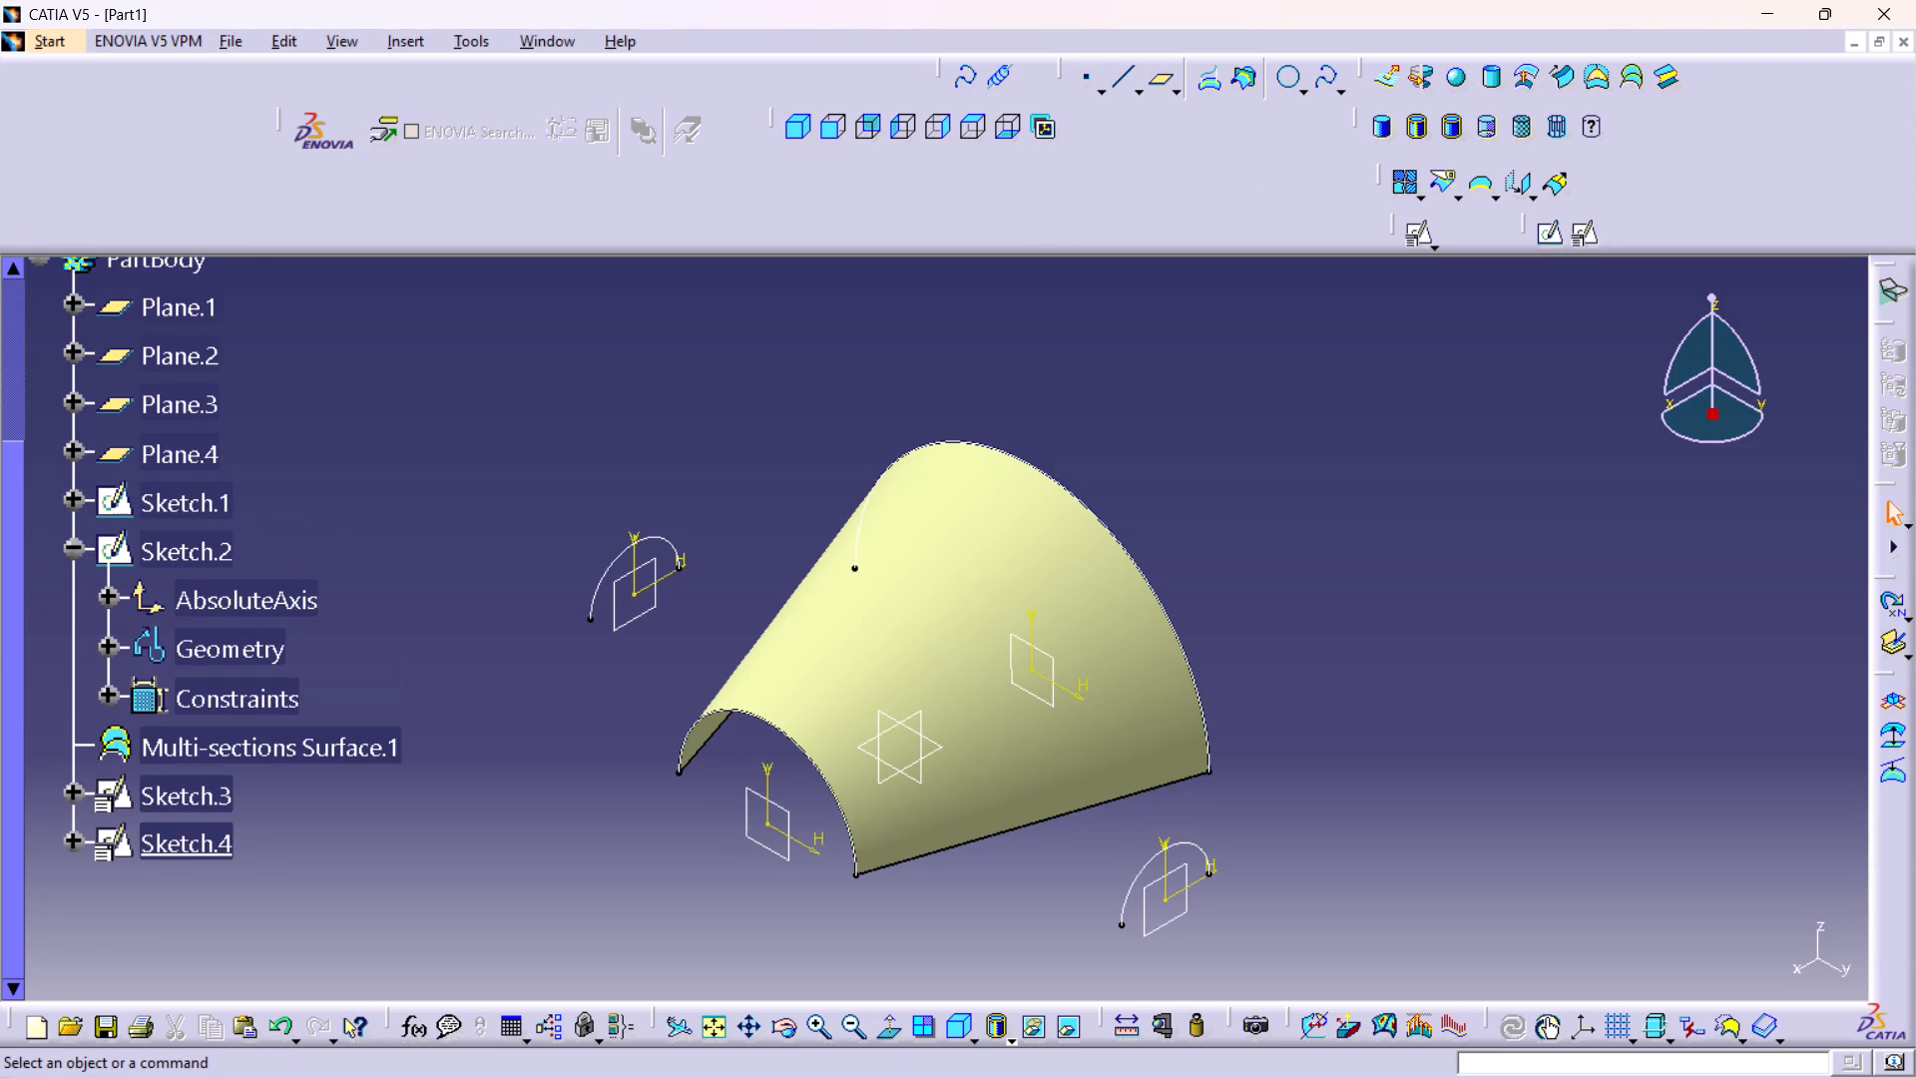
pyautogui.scroll(3, 233, 450)
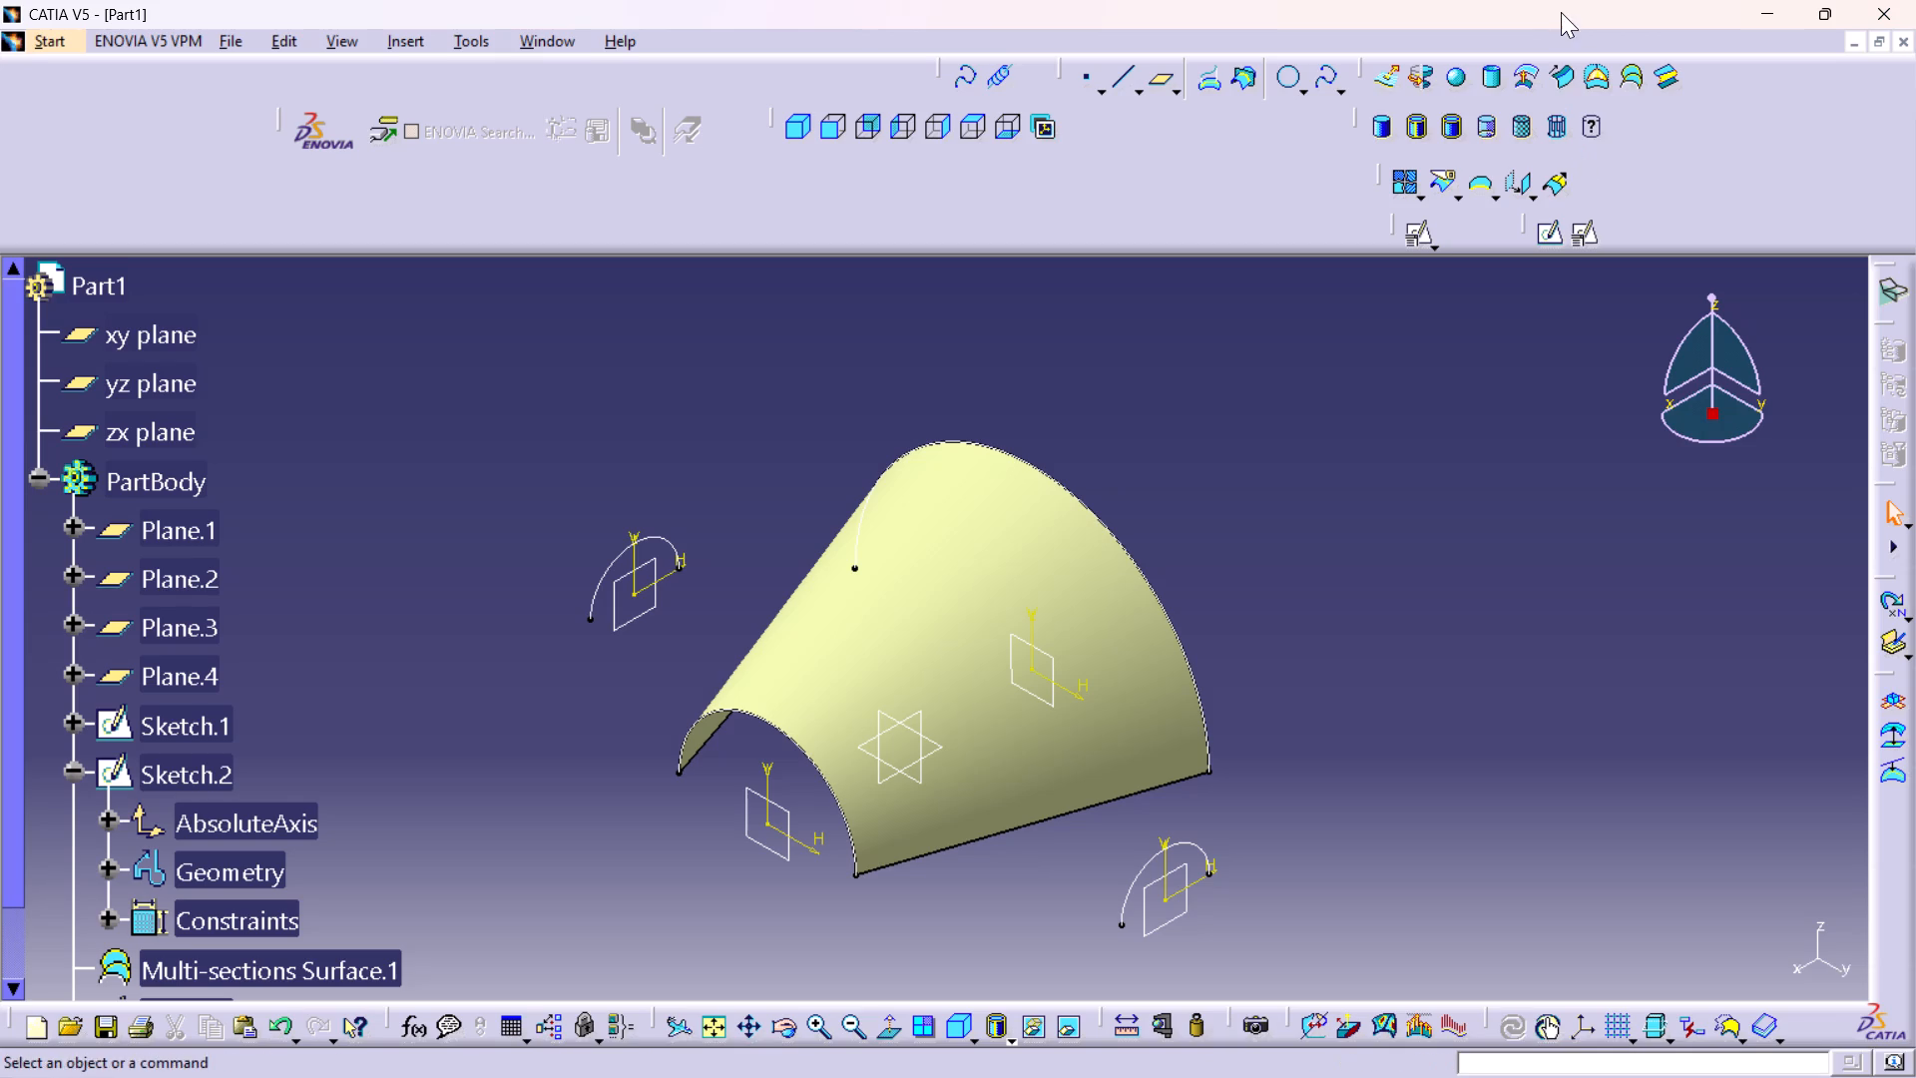
# Open a new Sweep surface definition.
pyautogui.click(1561, 78)
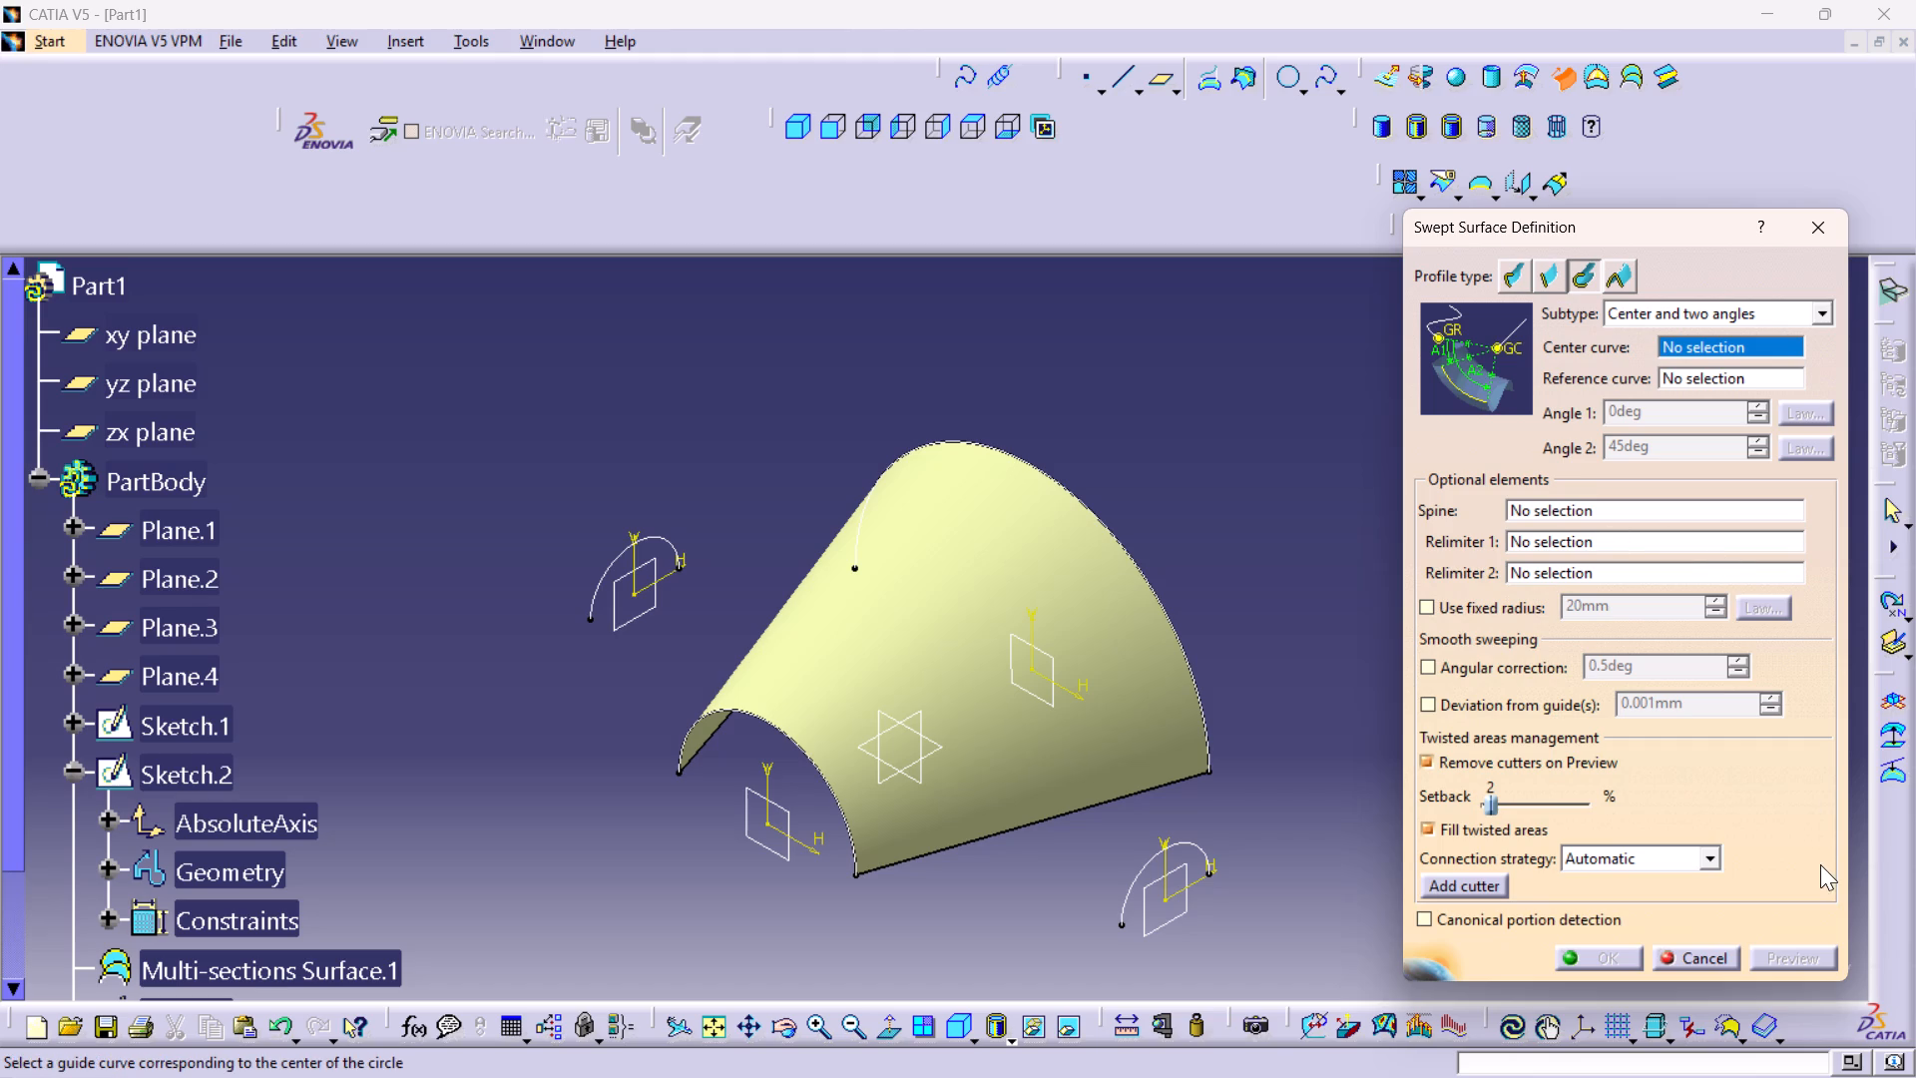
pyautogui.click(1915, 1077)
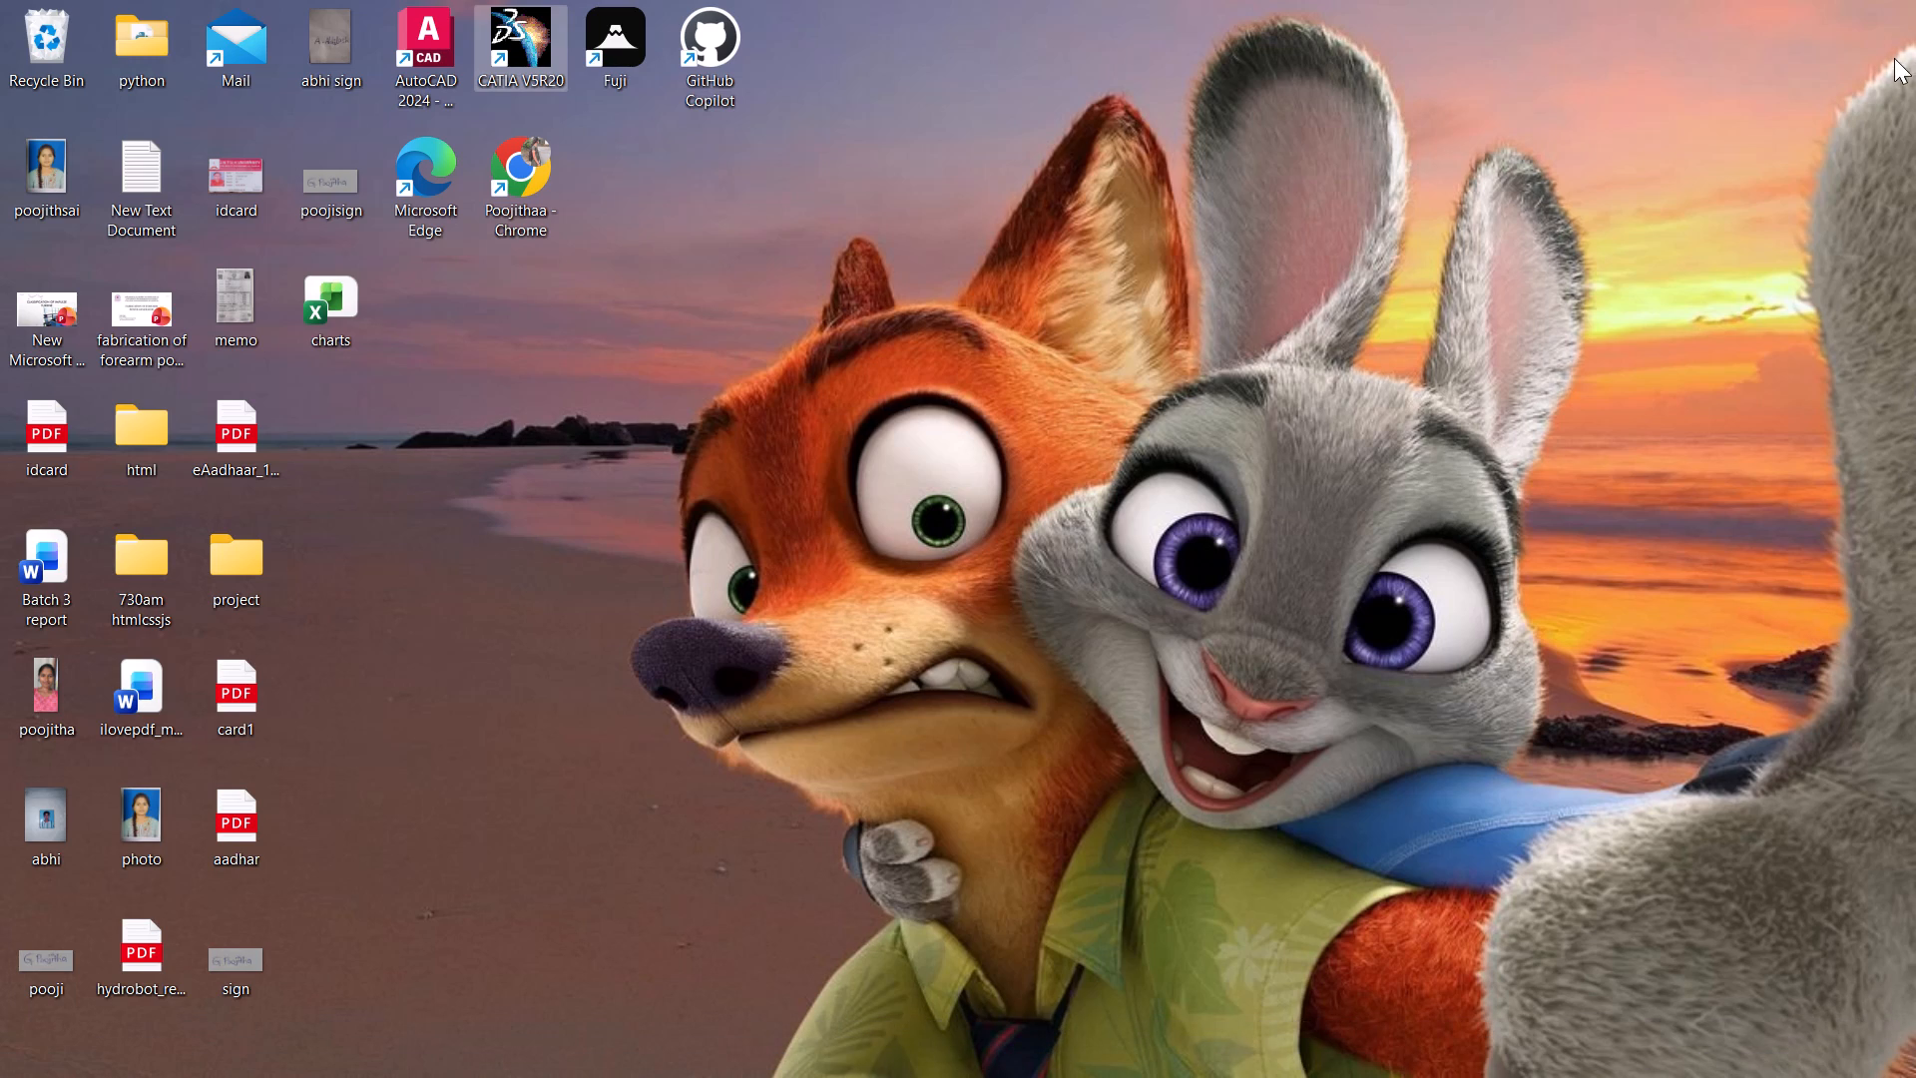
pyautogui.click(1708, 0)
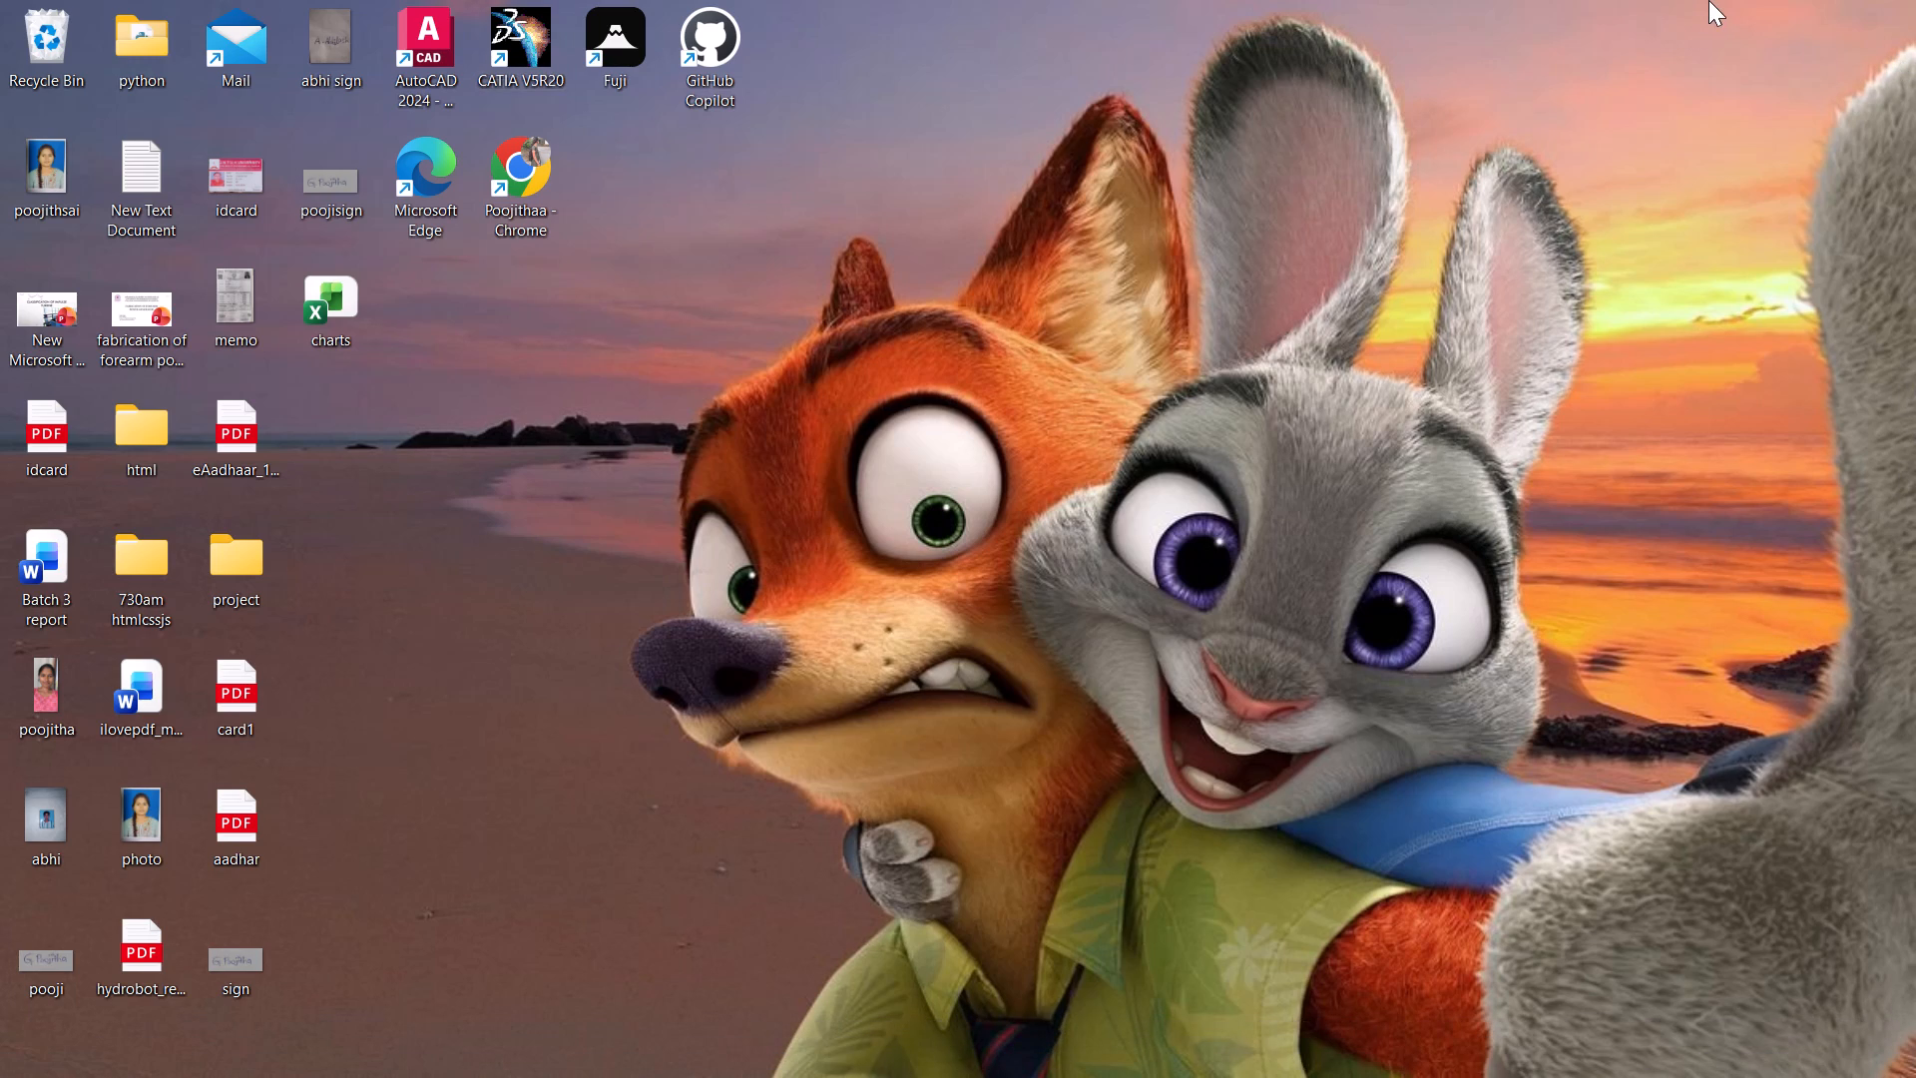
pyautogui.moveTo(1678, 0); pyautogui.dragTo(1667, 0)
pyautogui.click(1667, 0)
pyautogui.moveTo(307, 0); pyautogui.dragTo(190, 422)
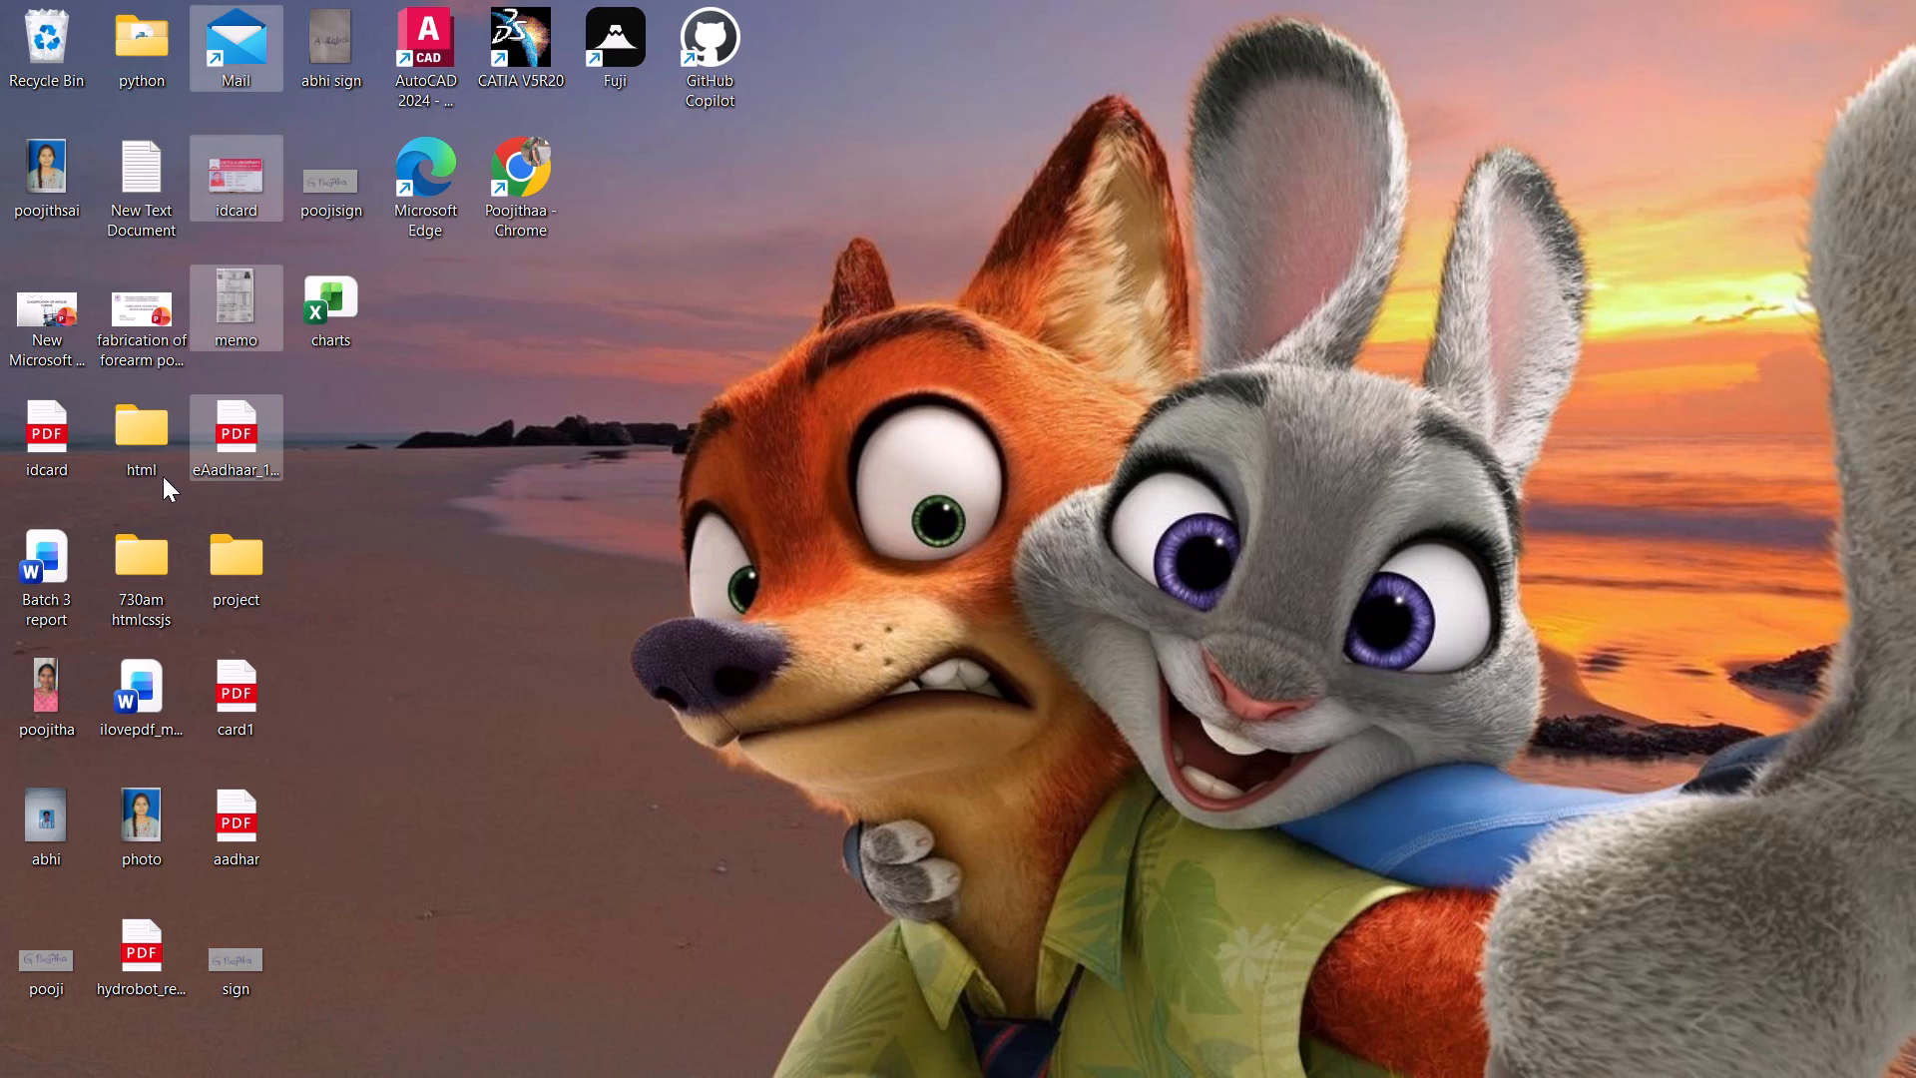
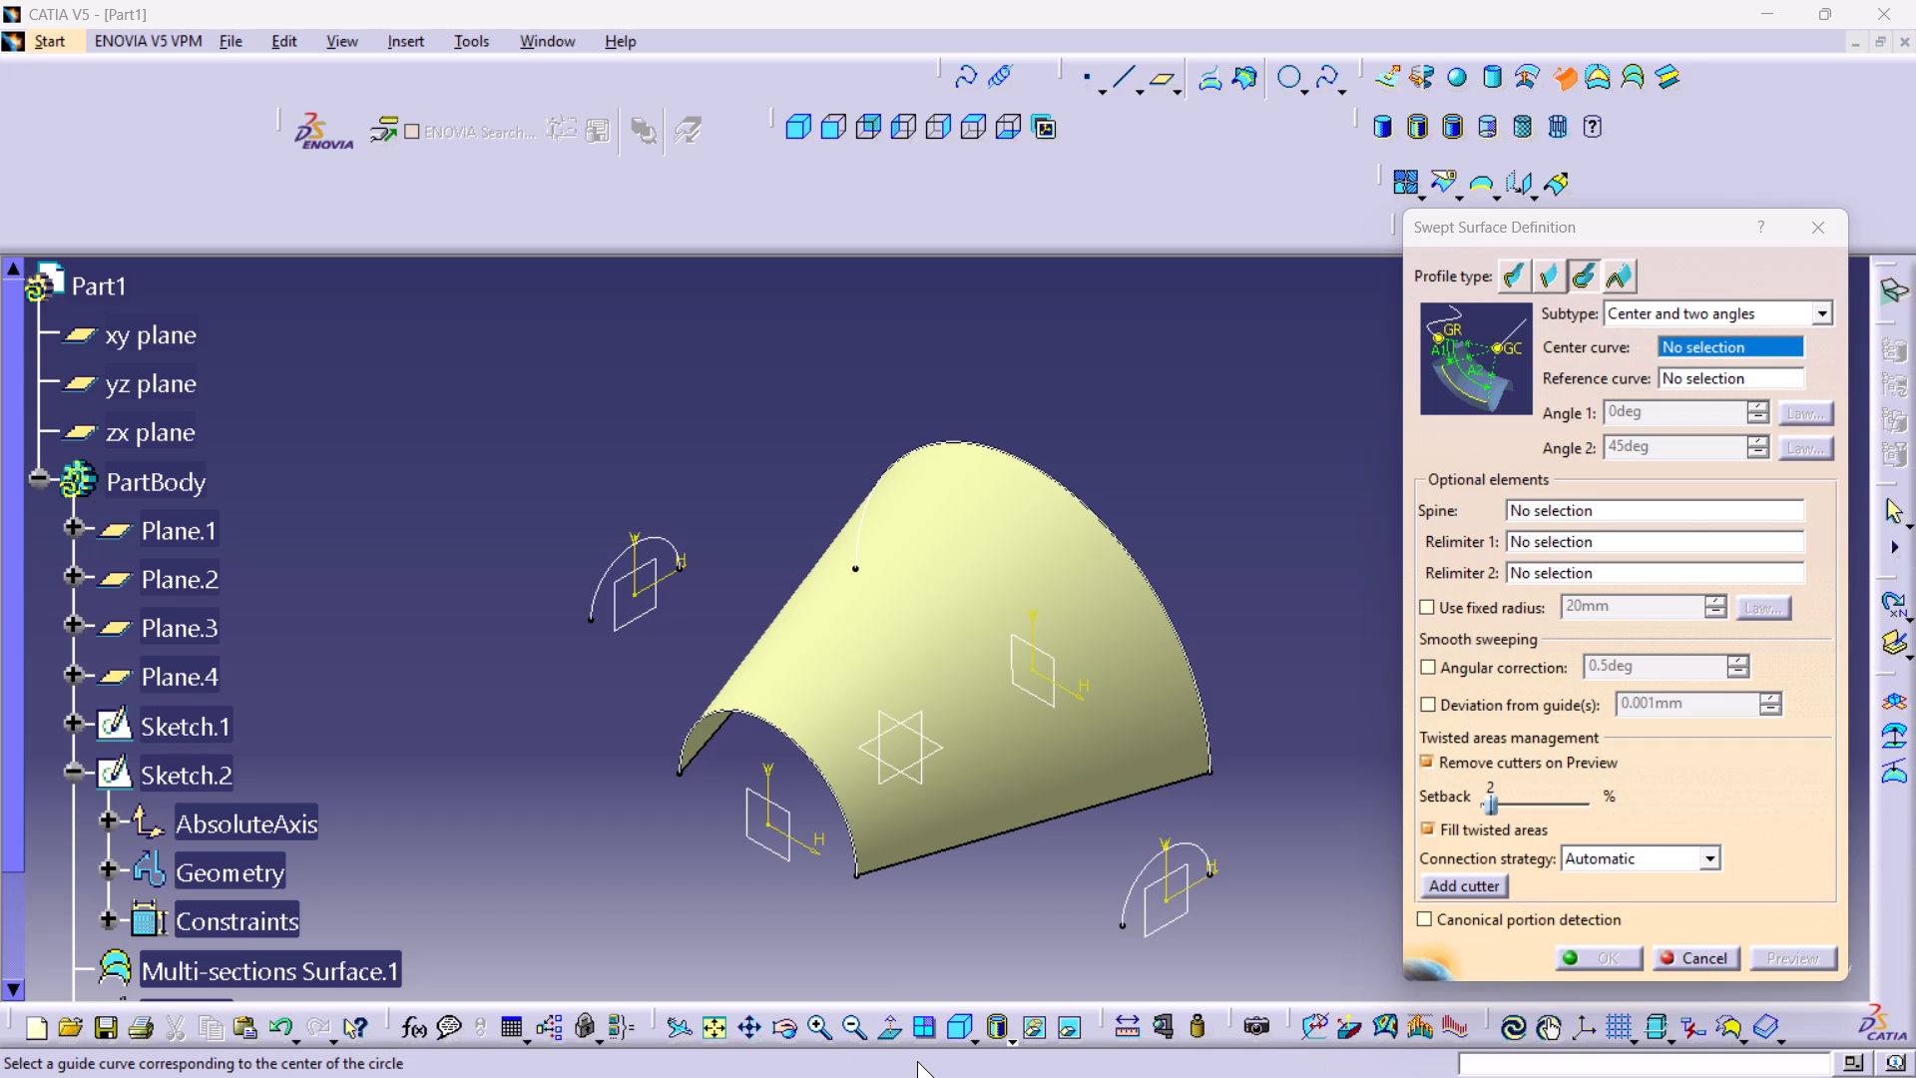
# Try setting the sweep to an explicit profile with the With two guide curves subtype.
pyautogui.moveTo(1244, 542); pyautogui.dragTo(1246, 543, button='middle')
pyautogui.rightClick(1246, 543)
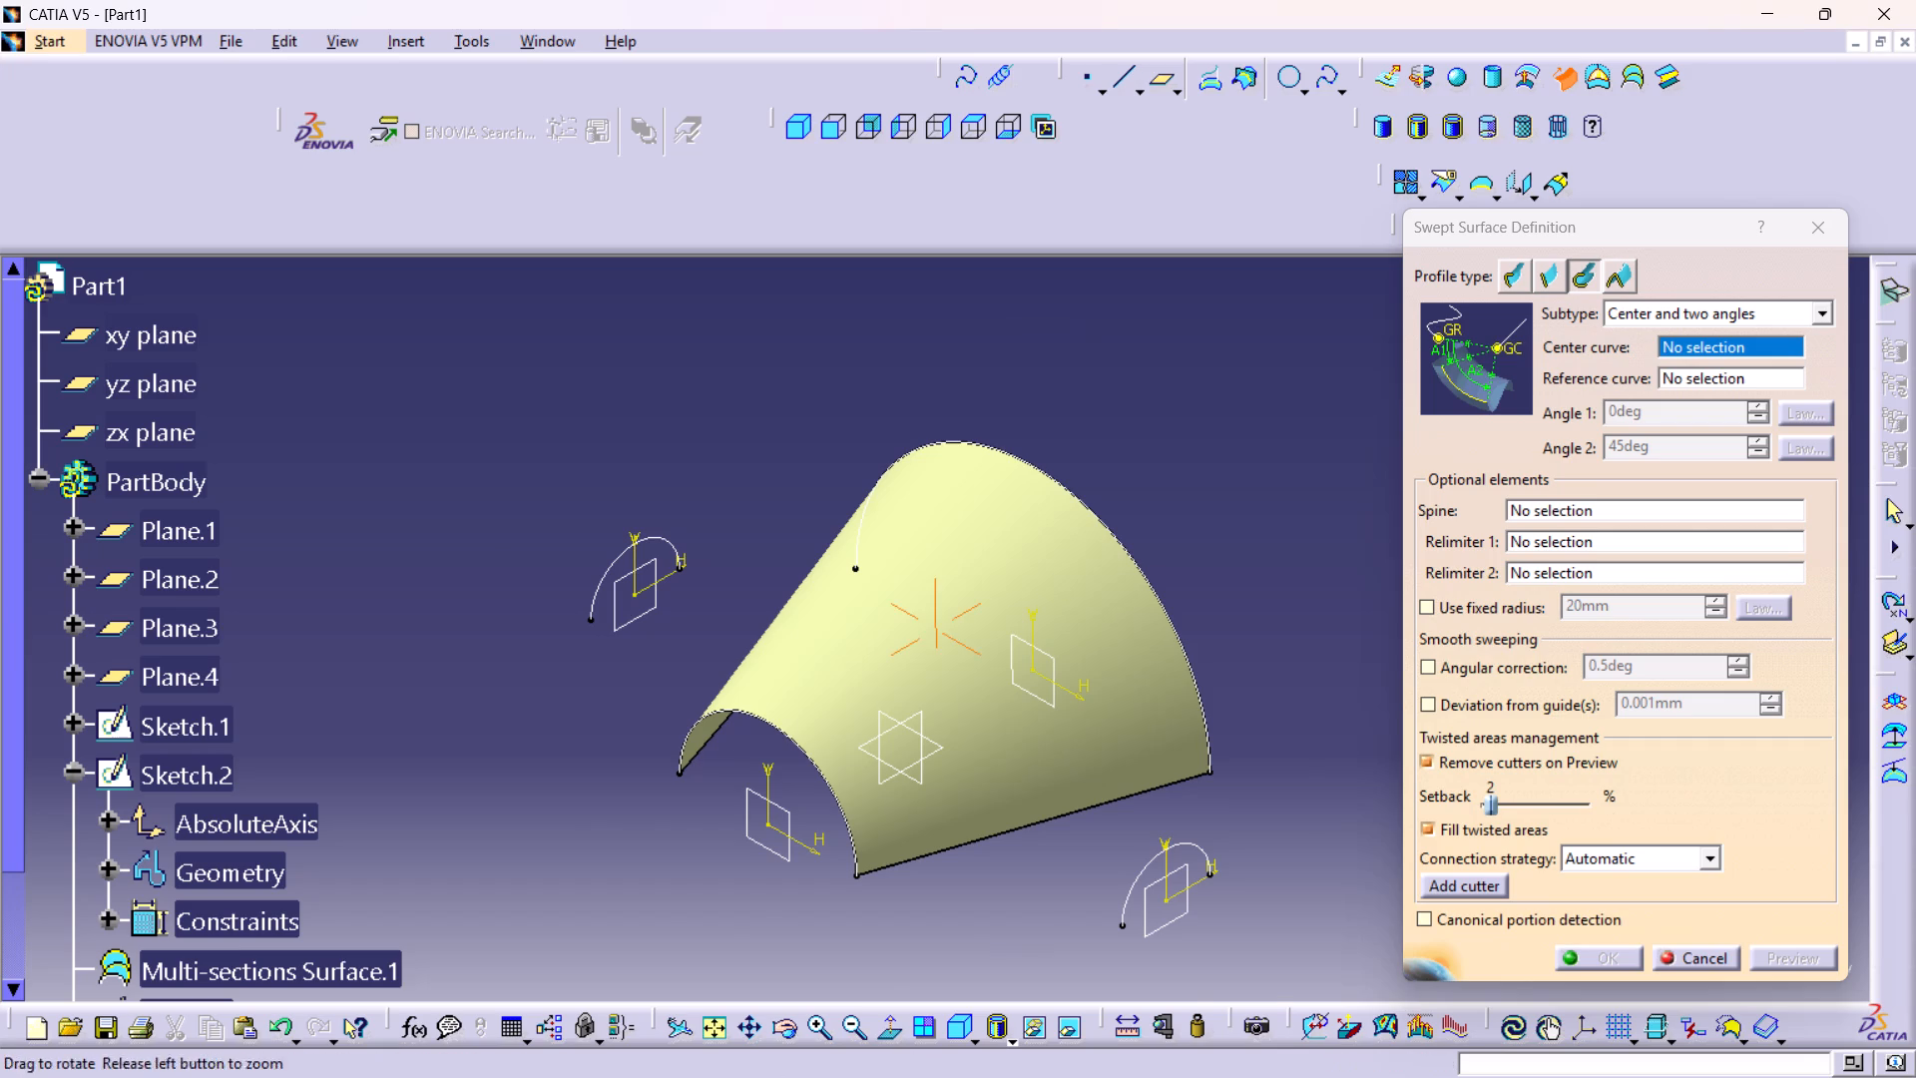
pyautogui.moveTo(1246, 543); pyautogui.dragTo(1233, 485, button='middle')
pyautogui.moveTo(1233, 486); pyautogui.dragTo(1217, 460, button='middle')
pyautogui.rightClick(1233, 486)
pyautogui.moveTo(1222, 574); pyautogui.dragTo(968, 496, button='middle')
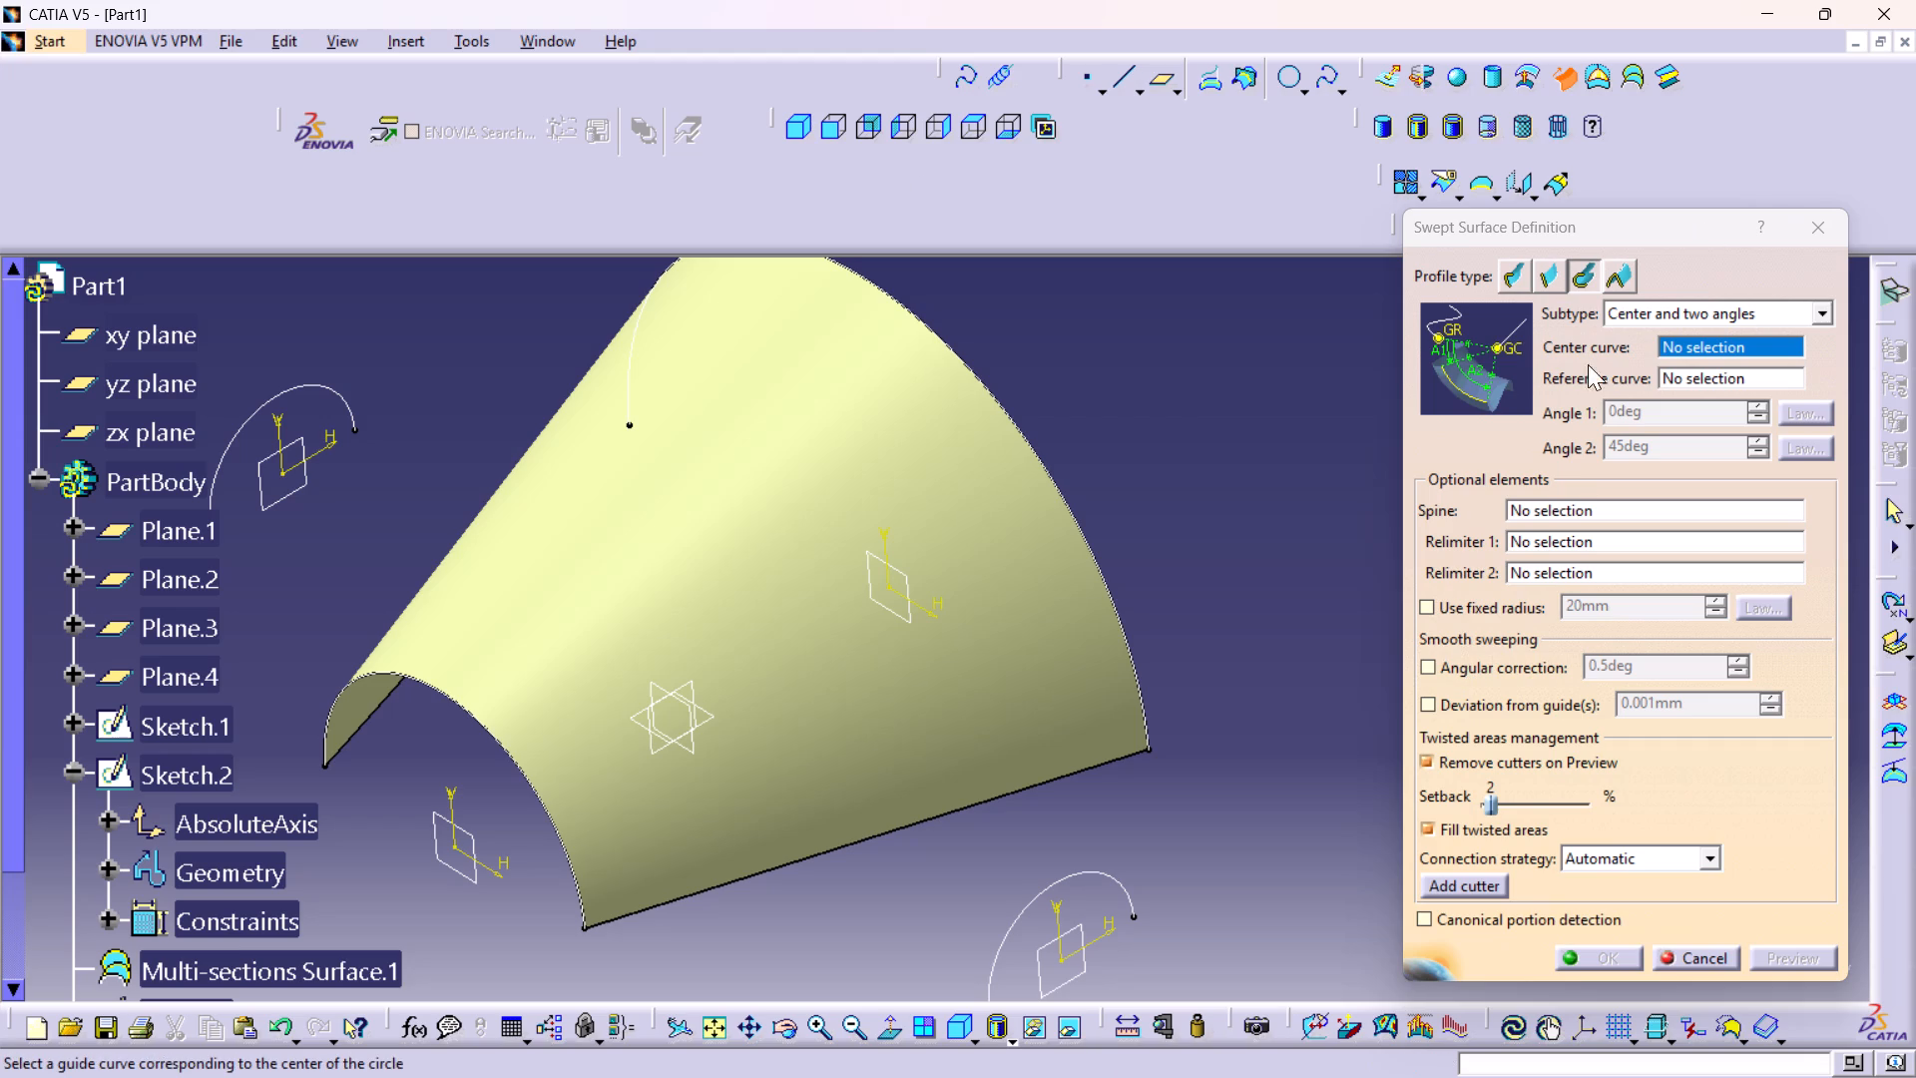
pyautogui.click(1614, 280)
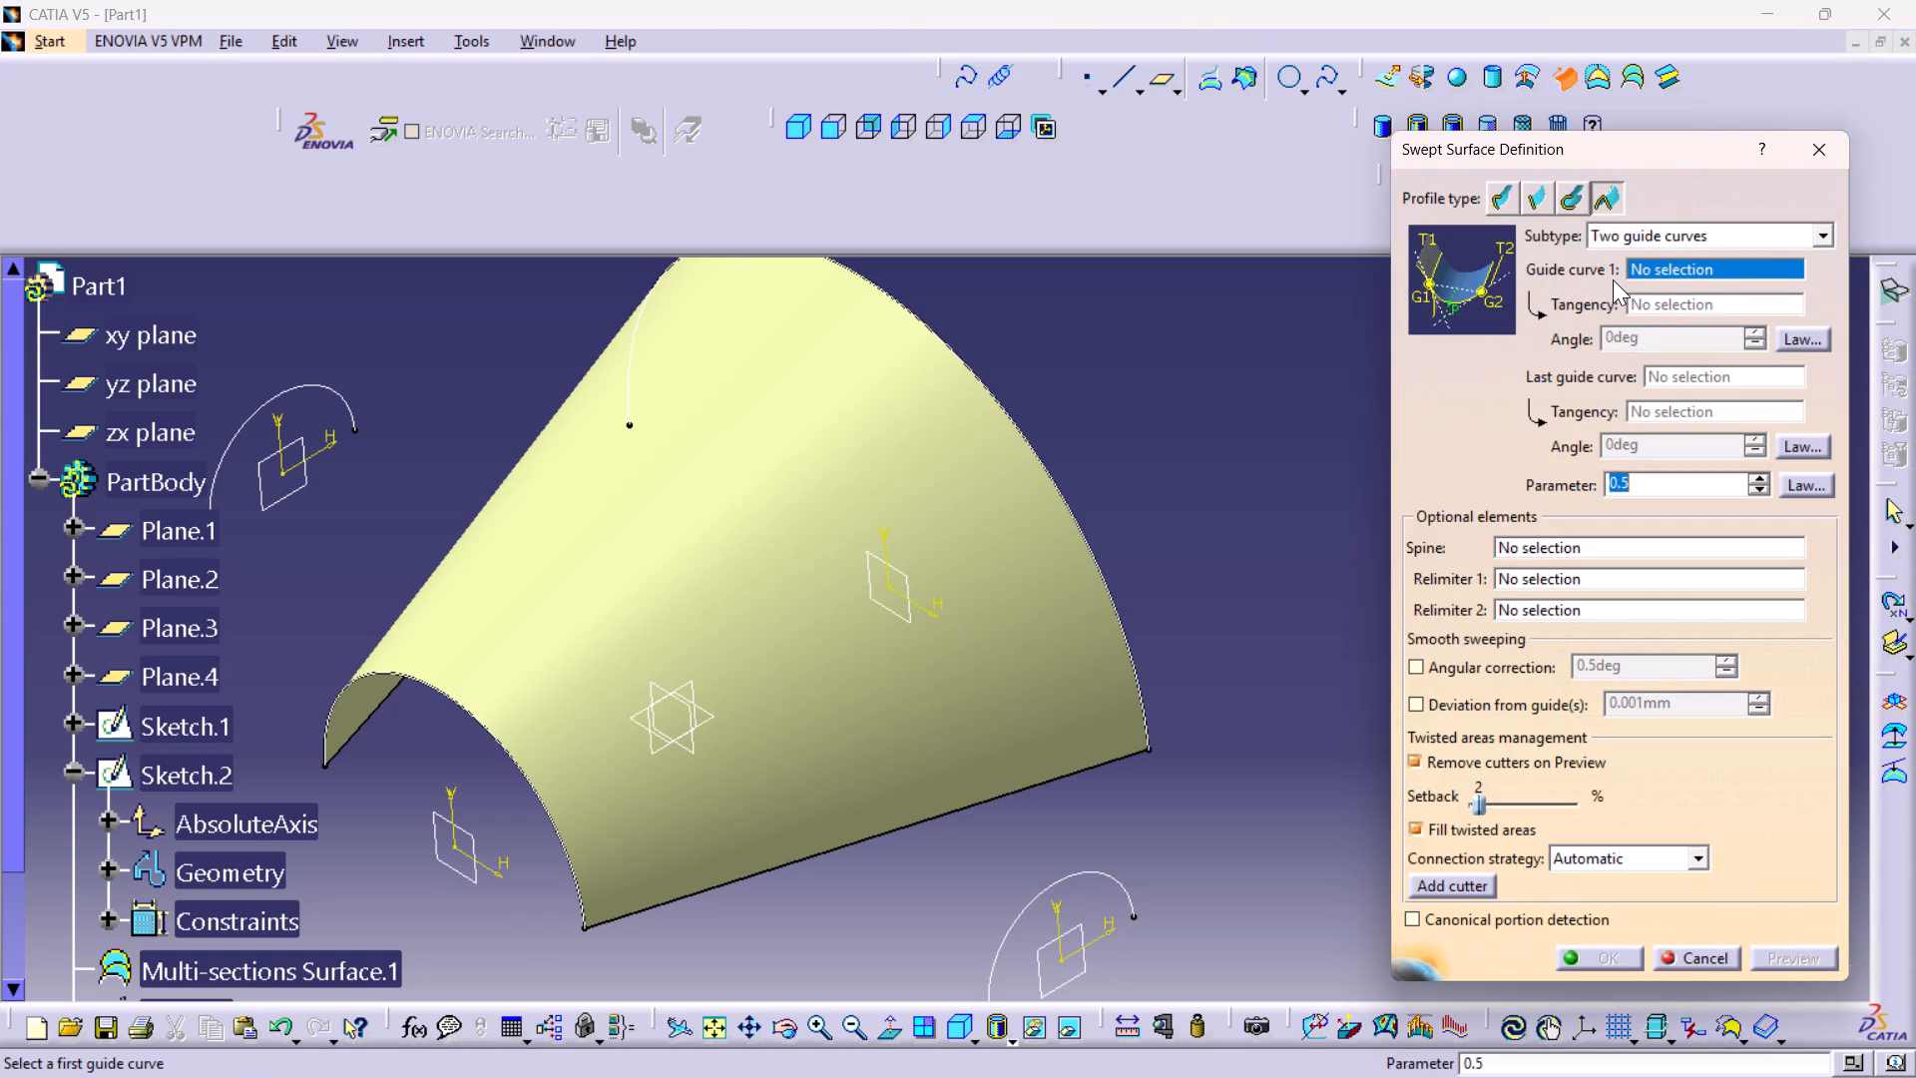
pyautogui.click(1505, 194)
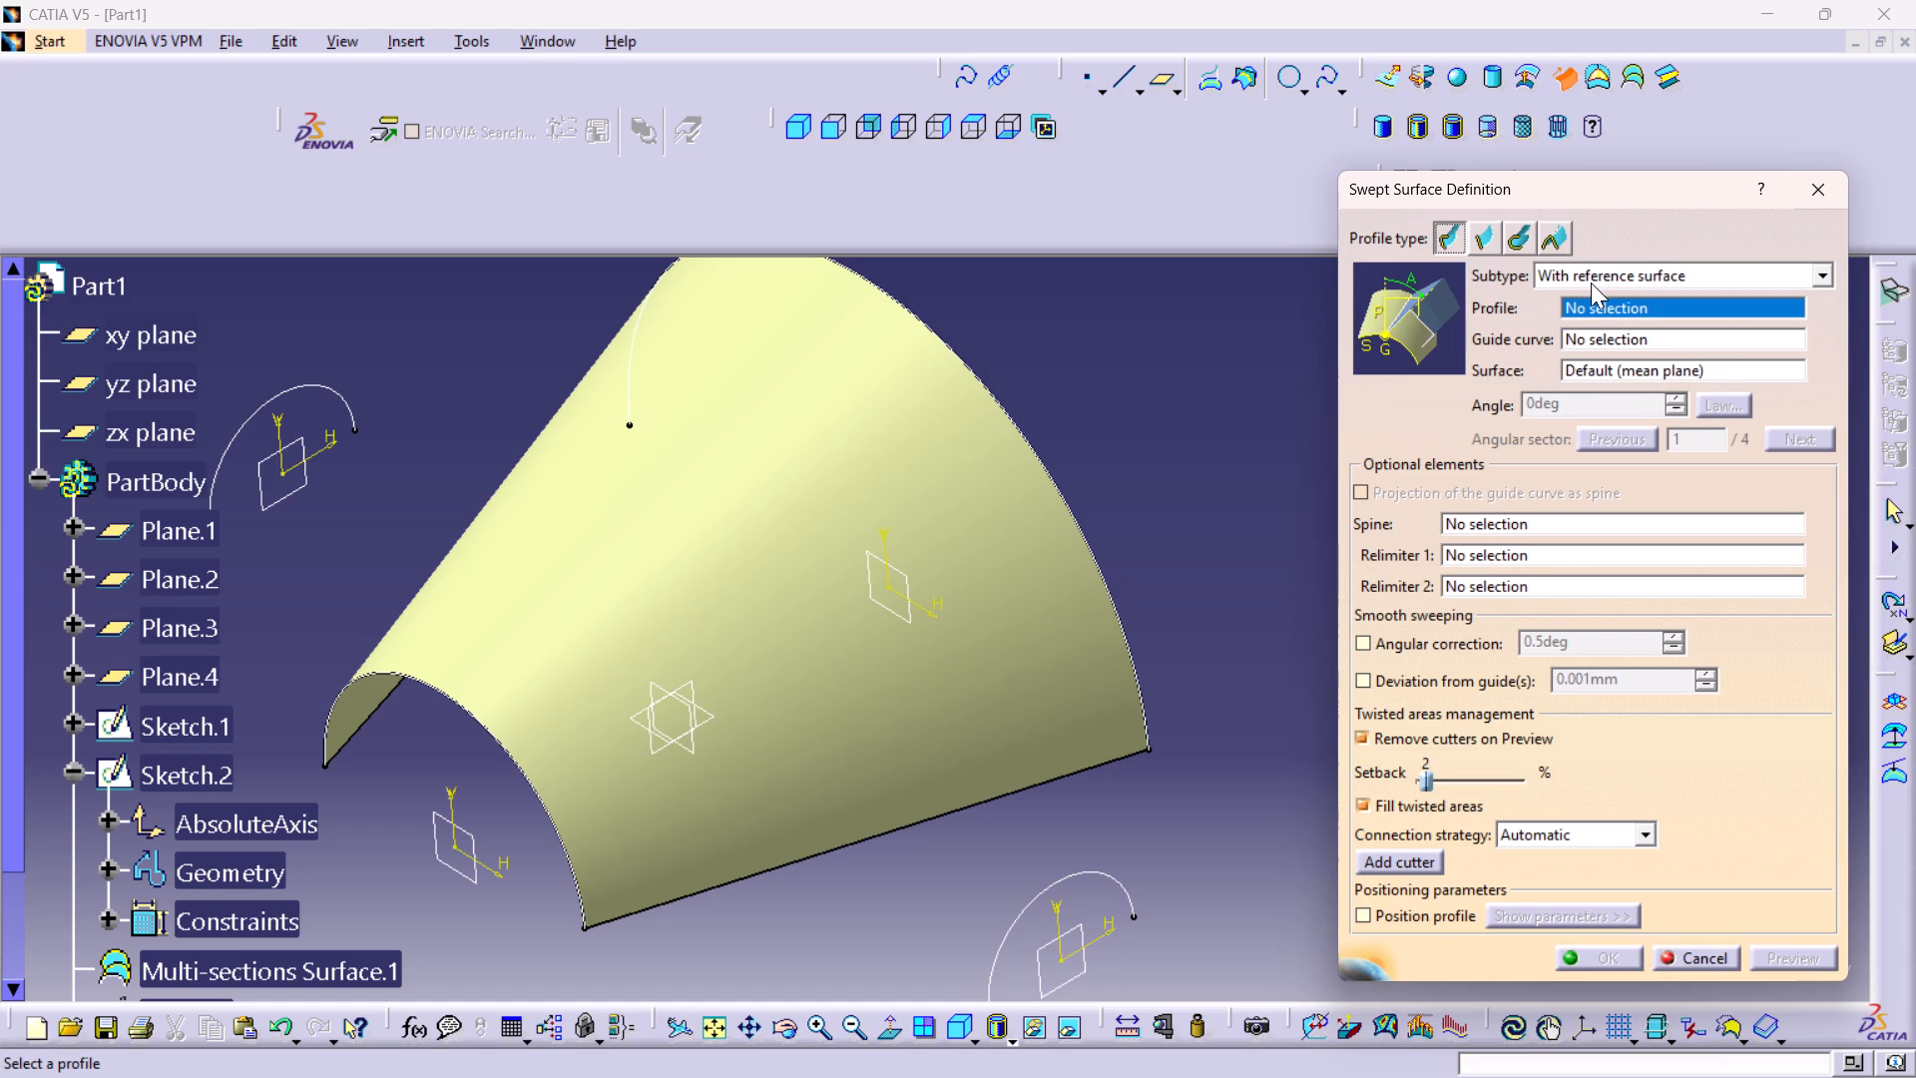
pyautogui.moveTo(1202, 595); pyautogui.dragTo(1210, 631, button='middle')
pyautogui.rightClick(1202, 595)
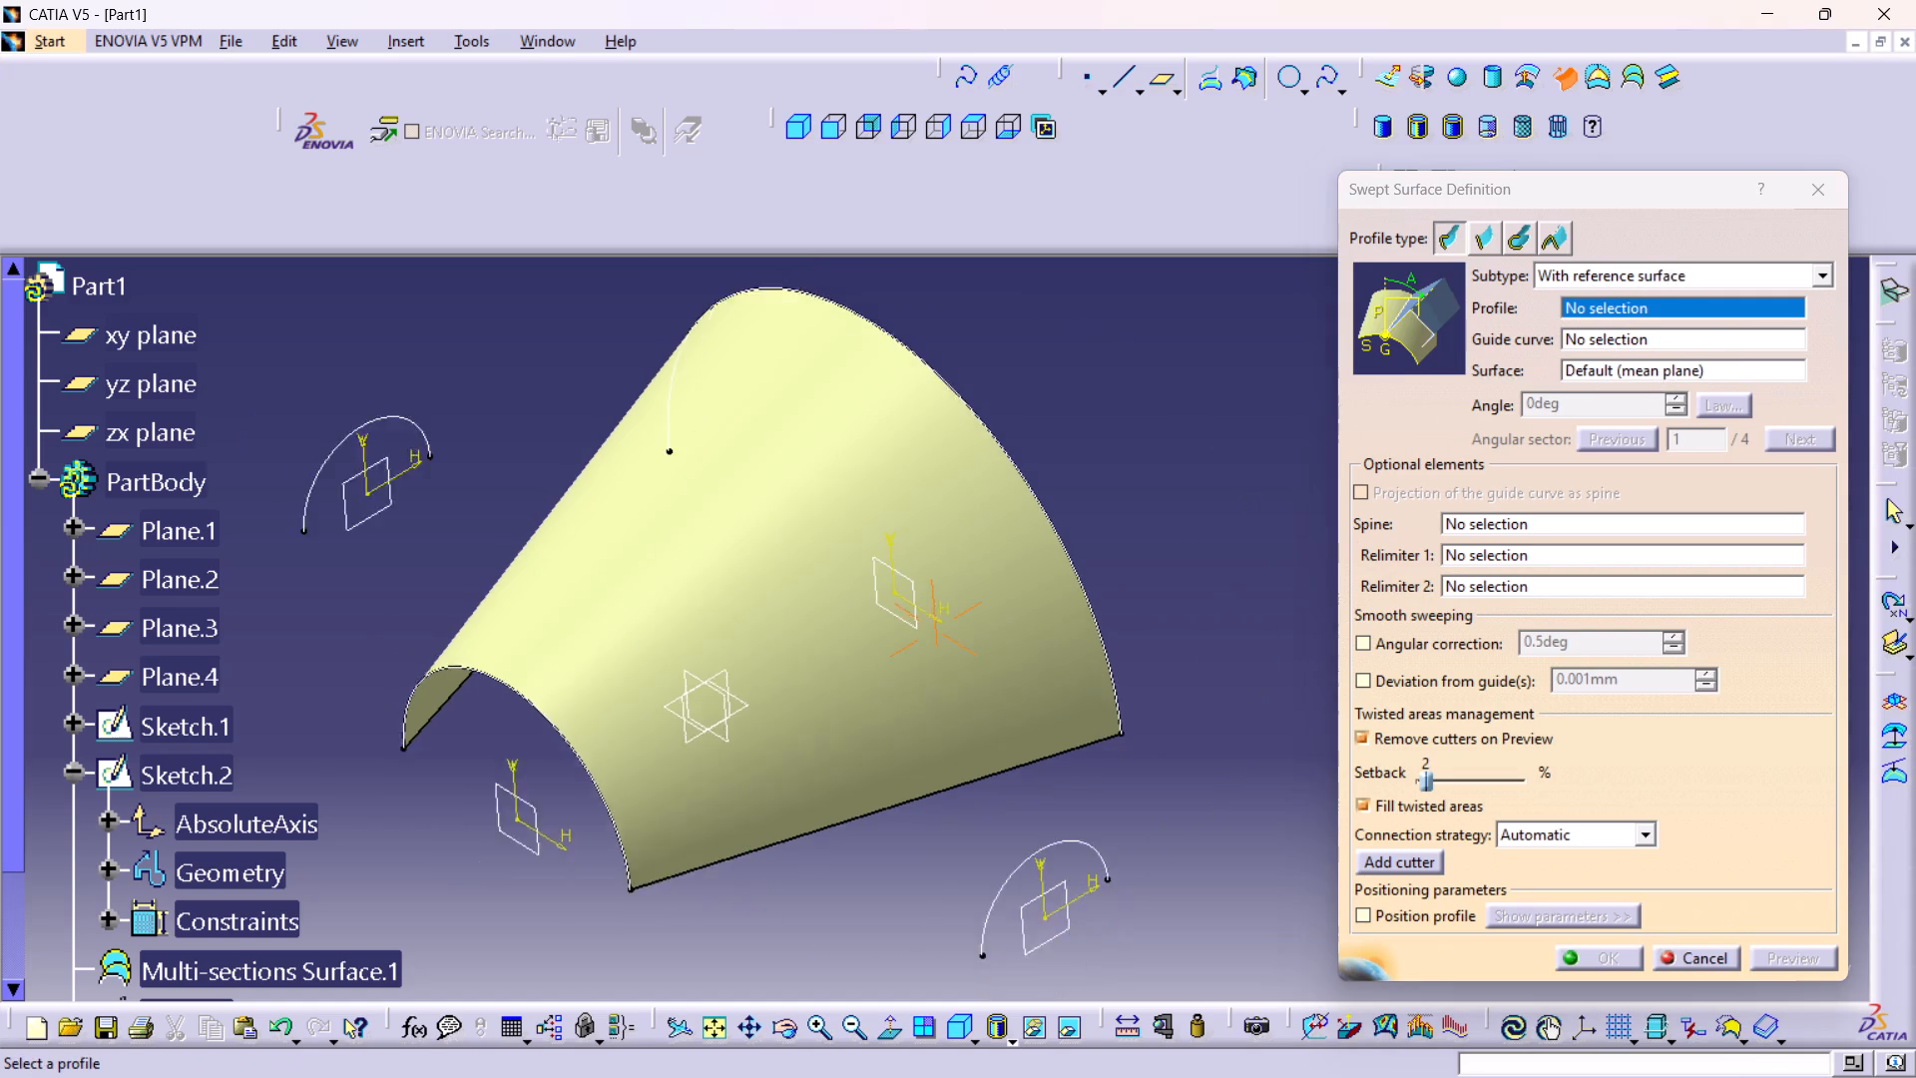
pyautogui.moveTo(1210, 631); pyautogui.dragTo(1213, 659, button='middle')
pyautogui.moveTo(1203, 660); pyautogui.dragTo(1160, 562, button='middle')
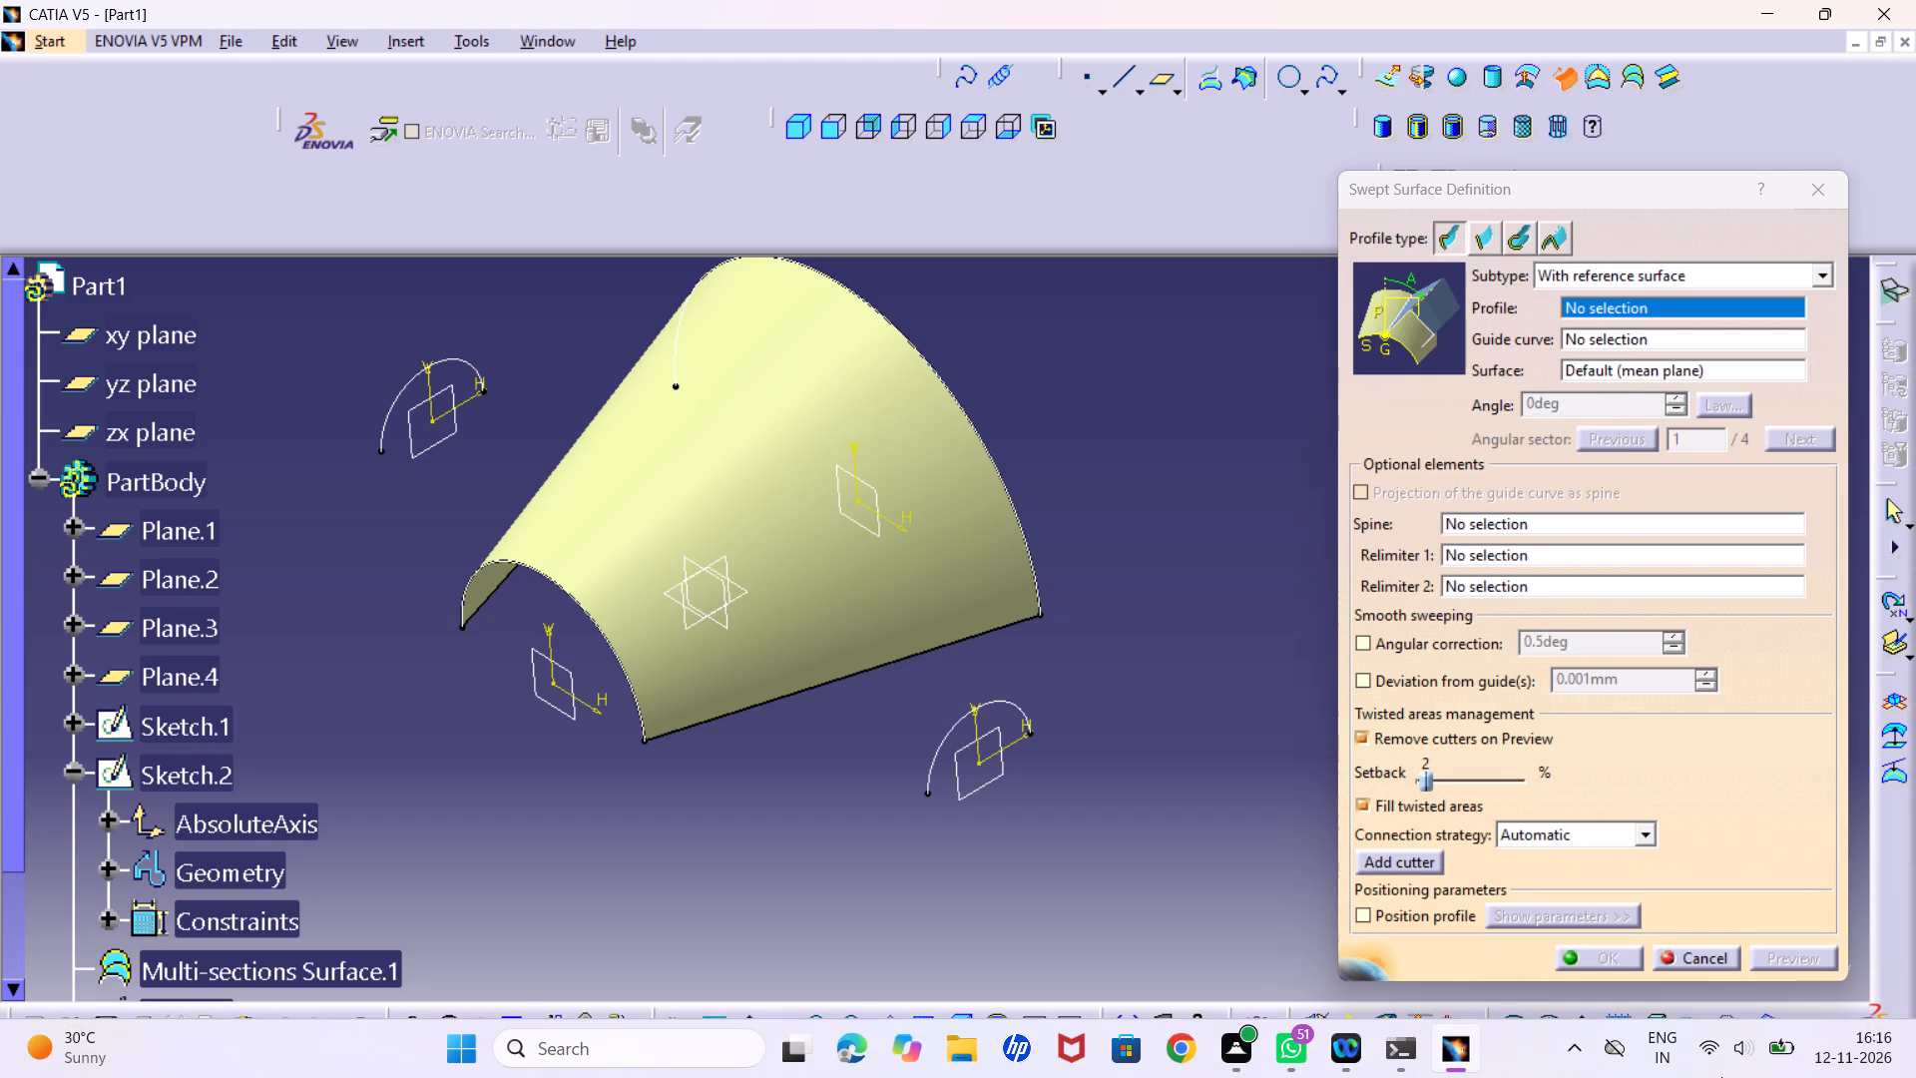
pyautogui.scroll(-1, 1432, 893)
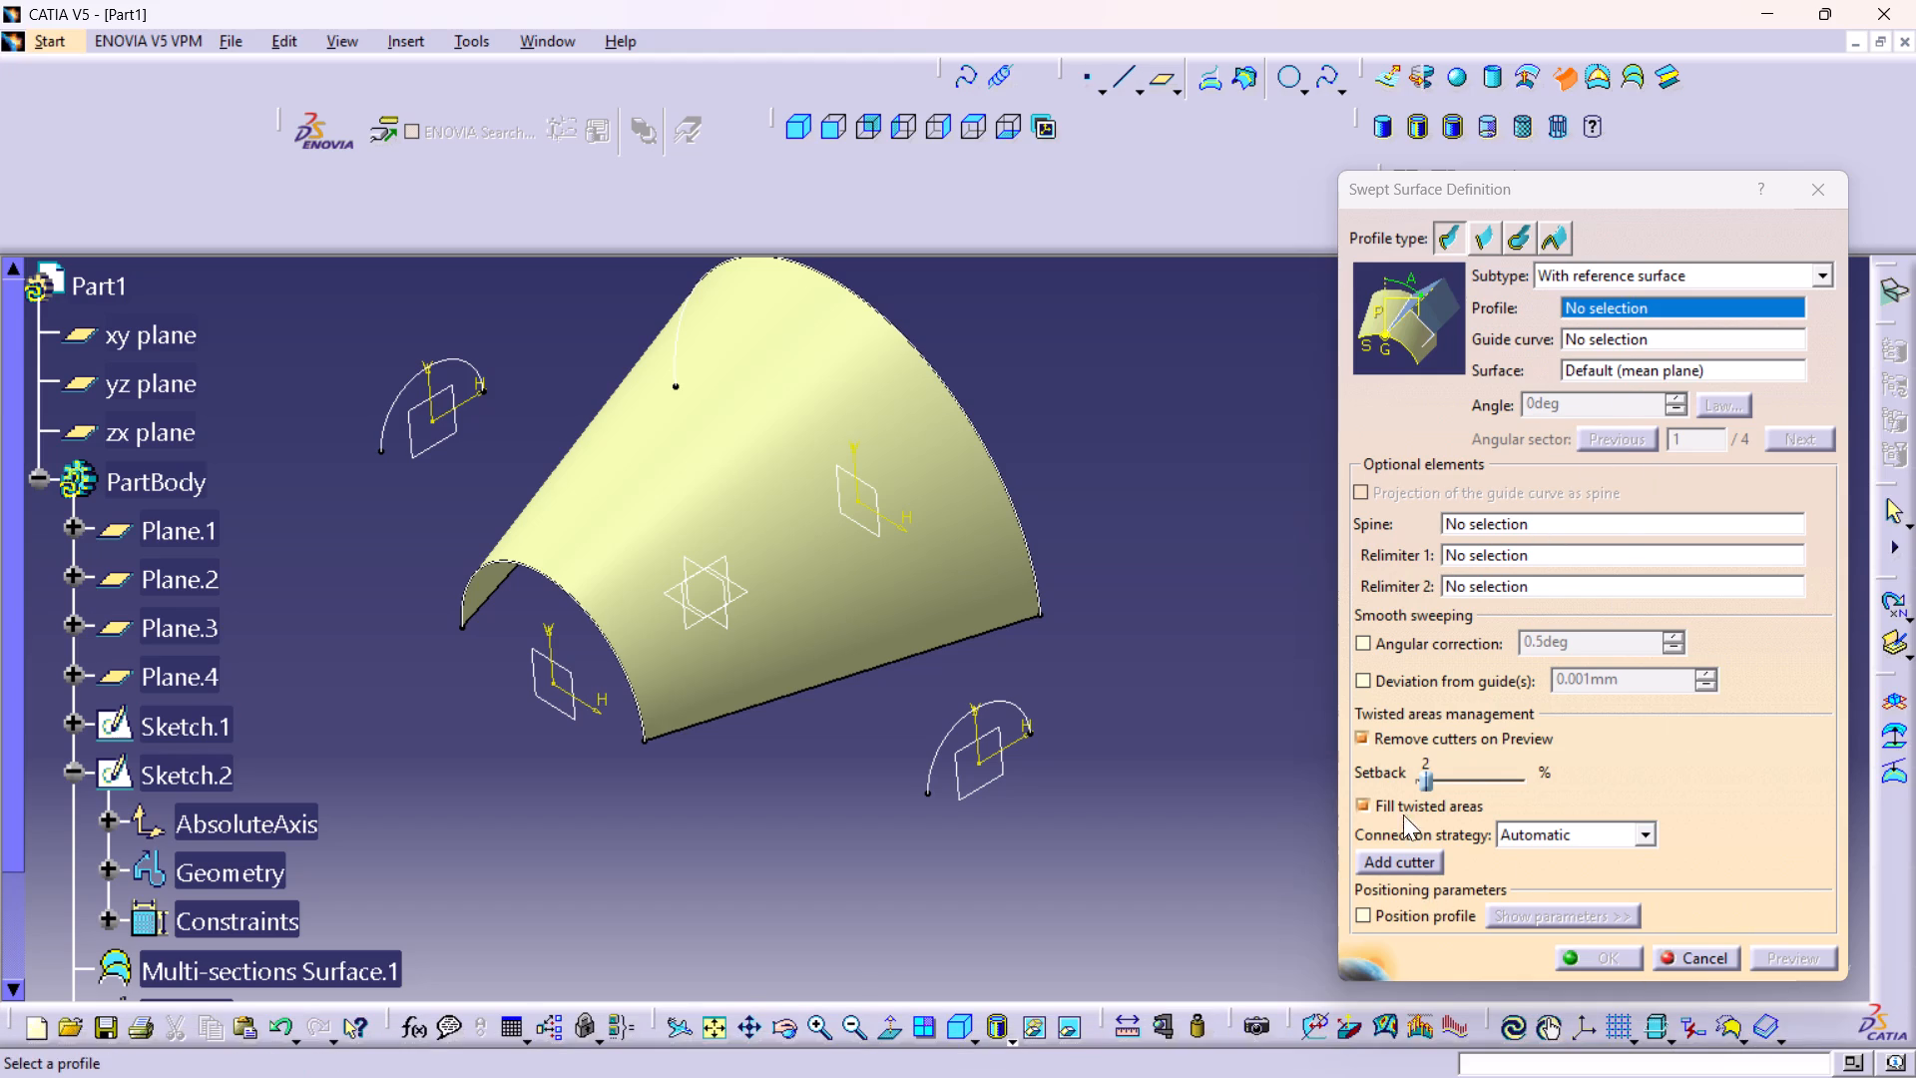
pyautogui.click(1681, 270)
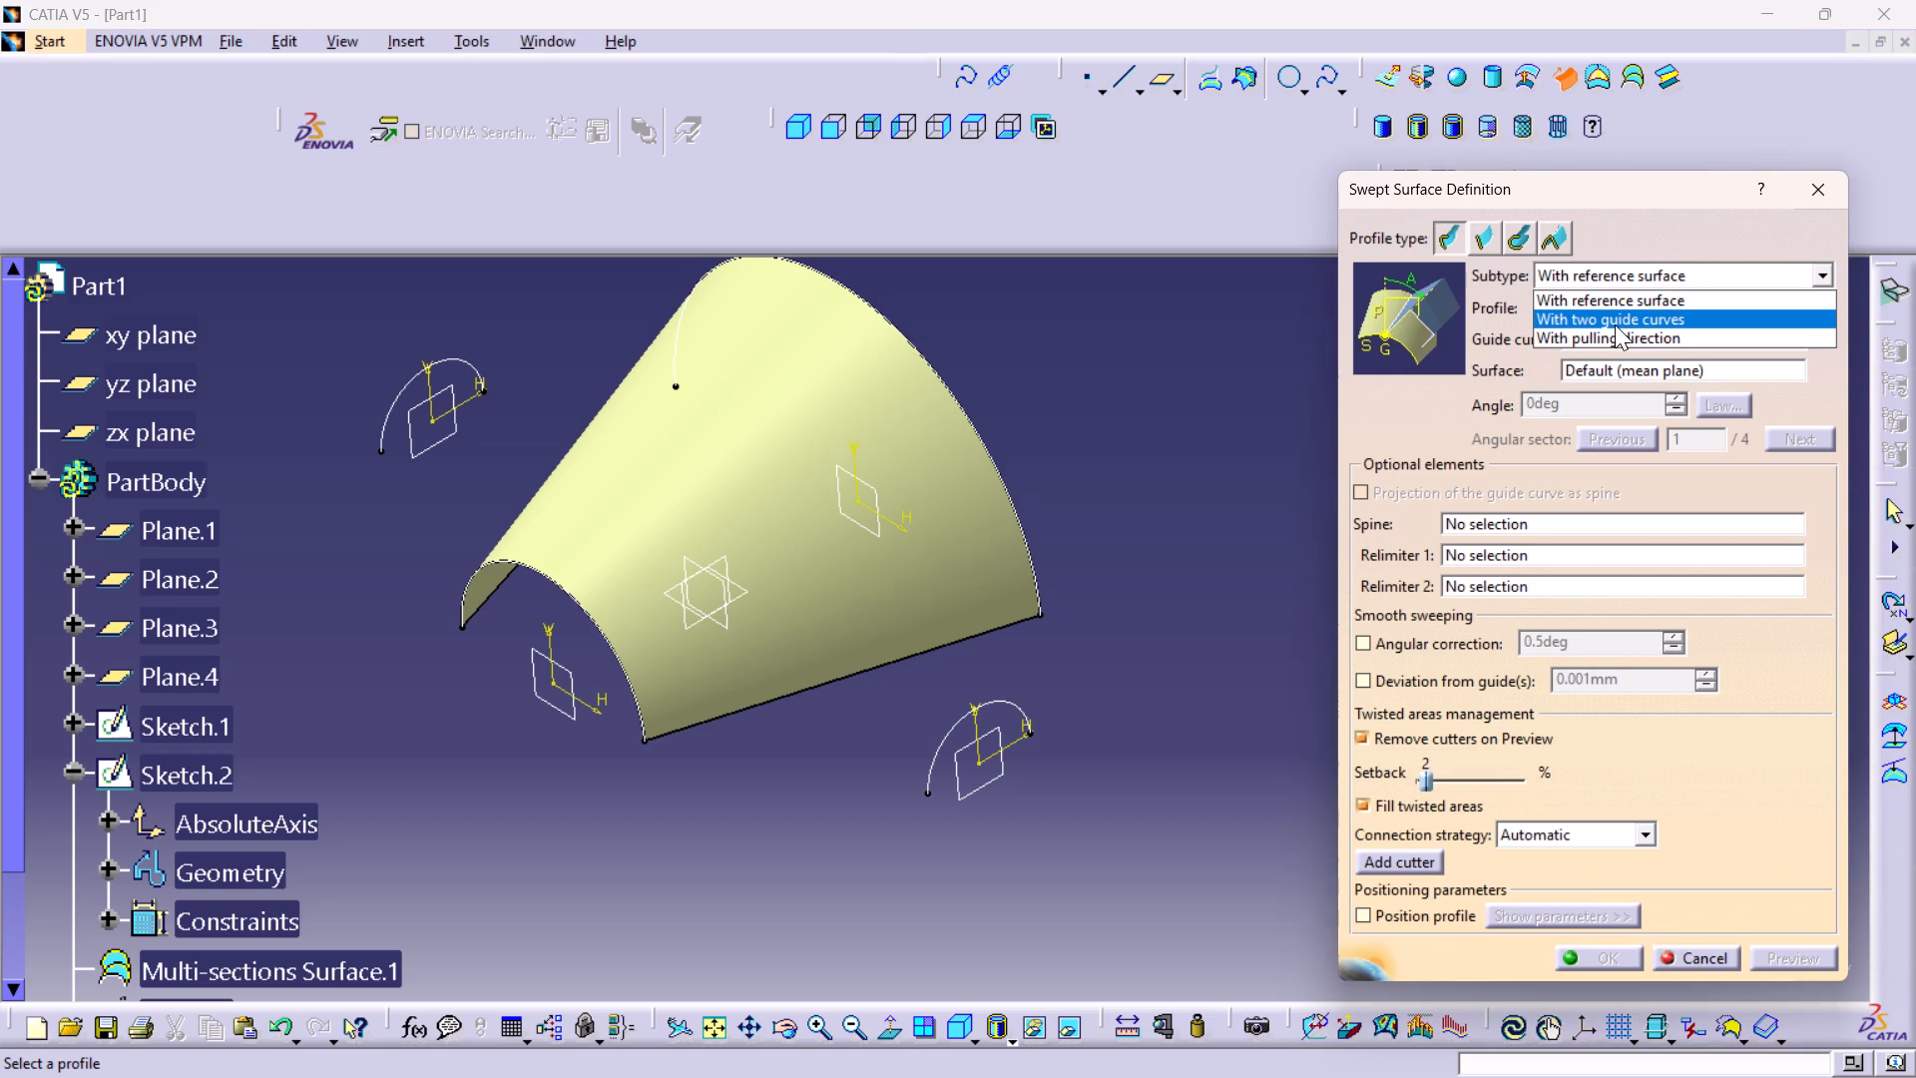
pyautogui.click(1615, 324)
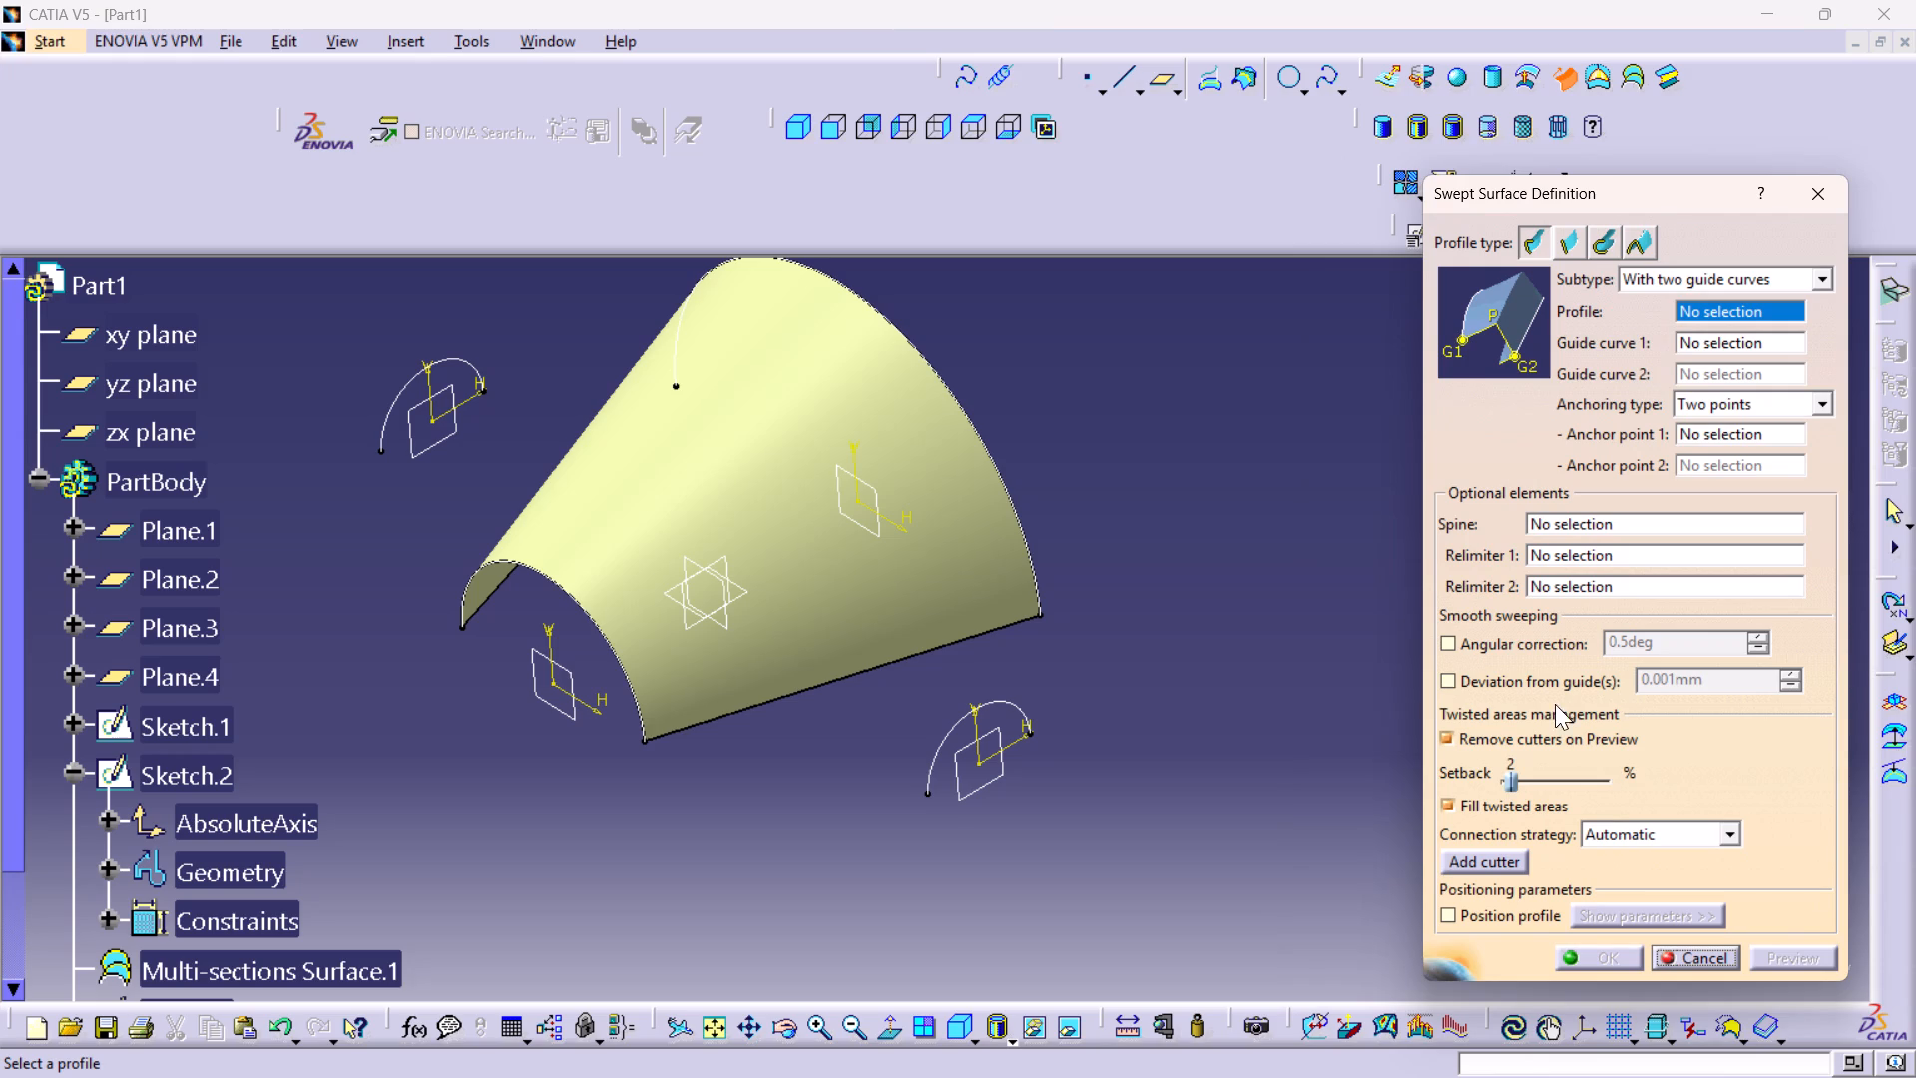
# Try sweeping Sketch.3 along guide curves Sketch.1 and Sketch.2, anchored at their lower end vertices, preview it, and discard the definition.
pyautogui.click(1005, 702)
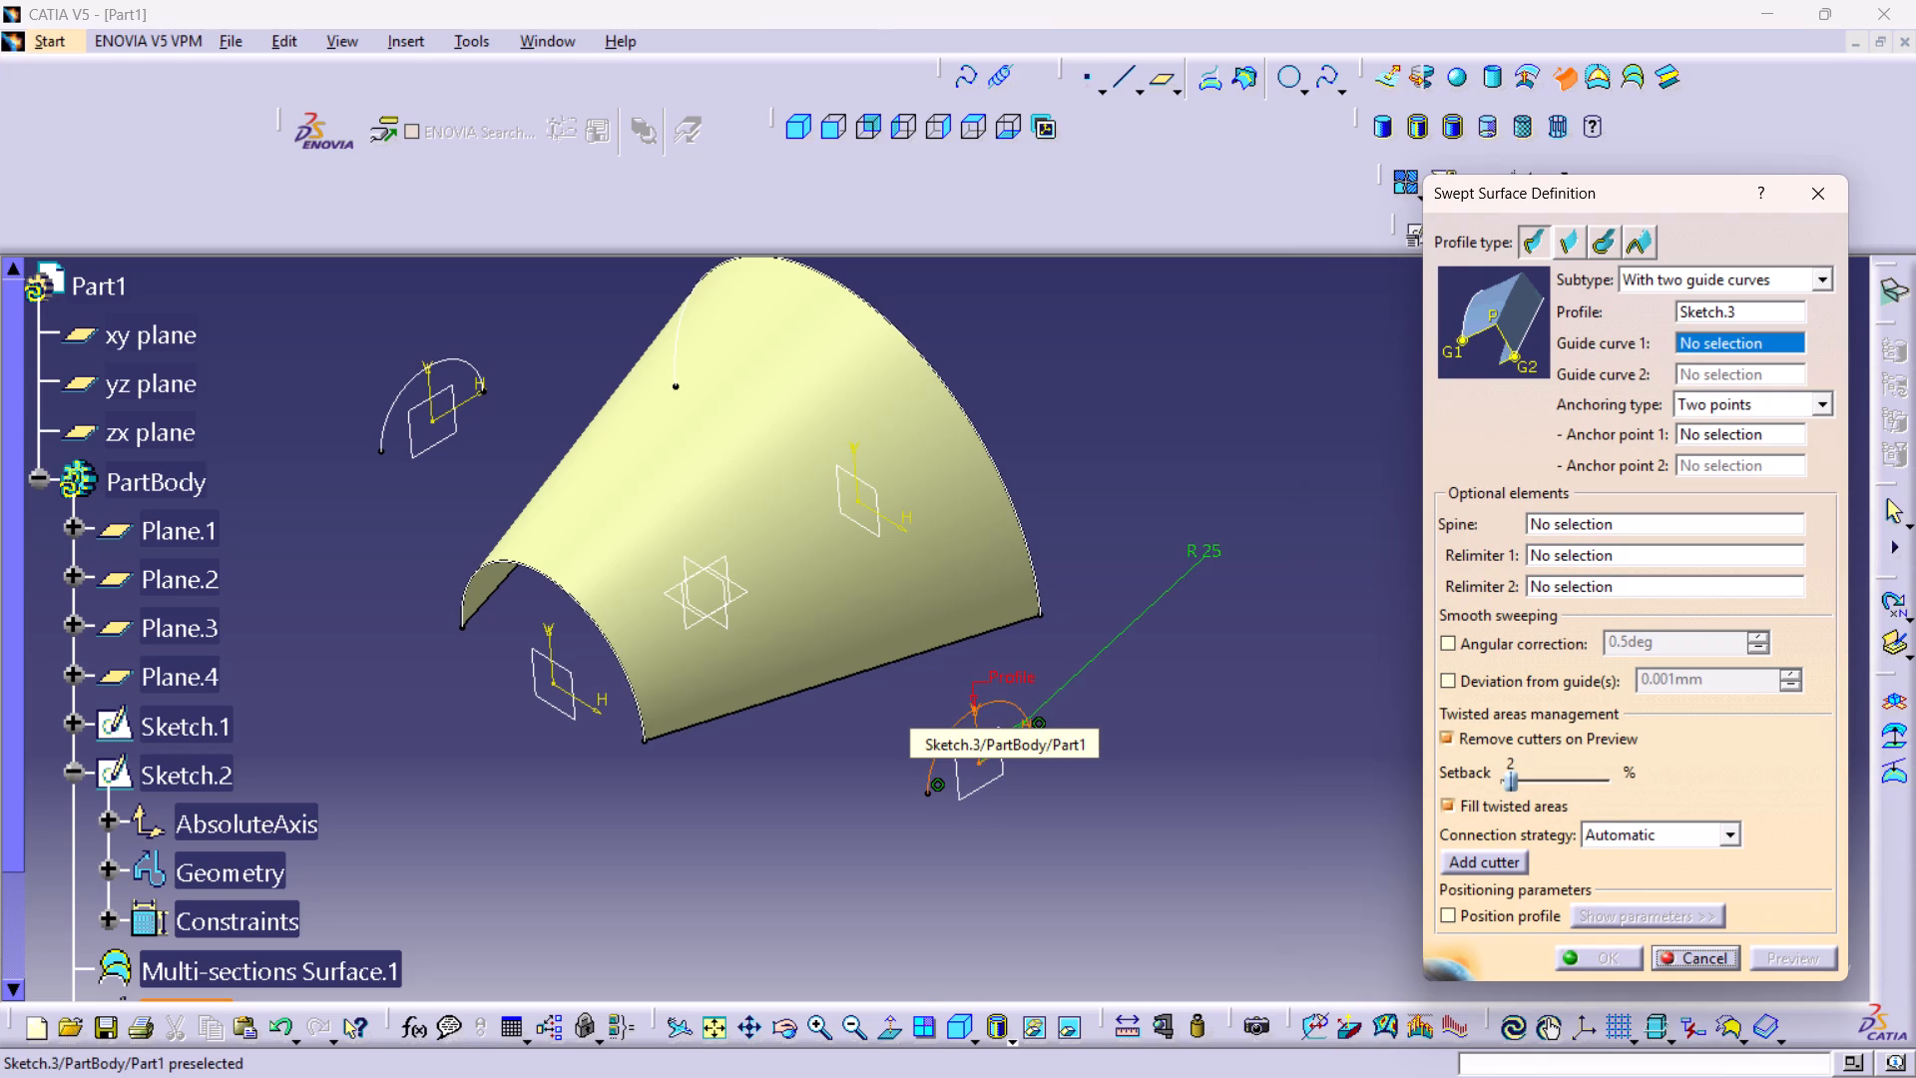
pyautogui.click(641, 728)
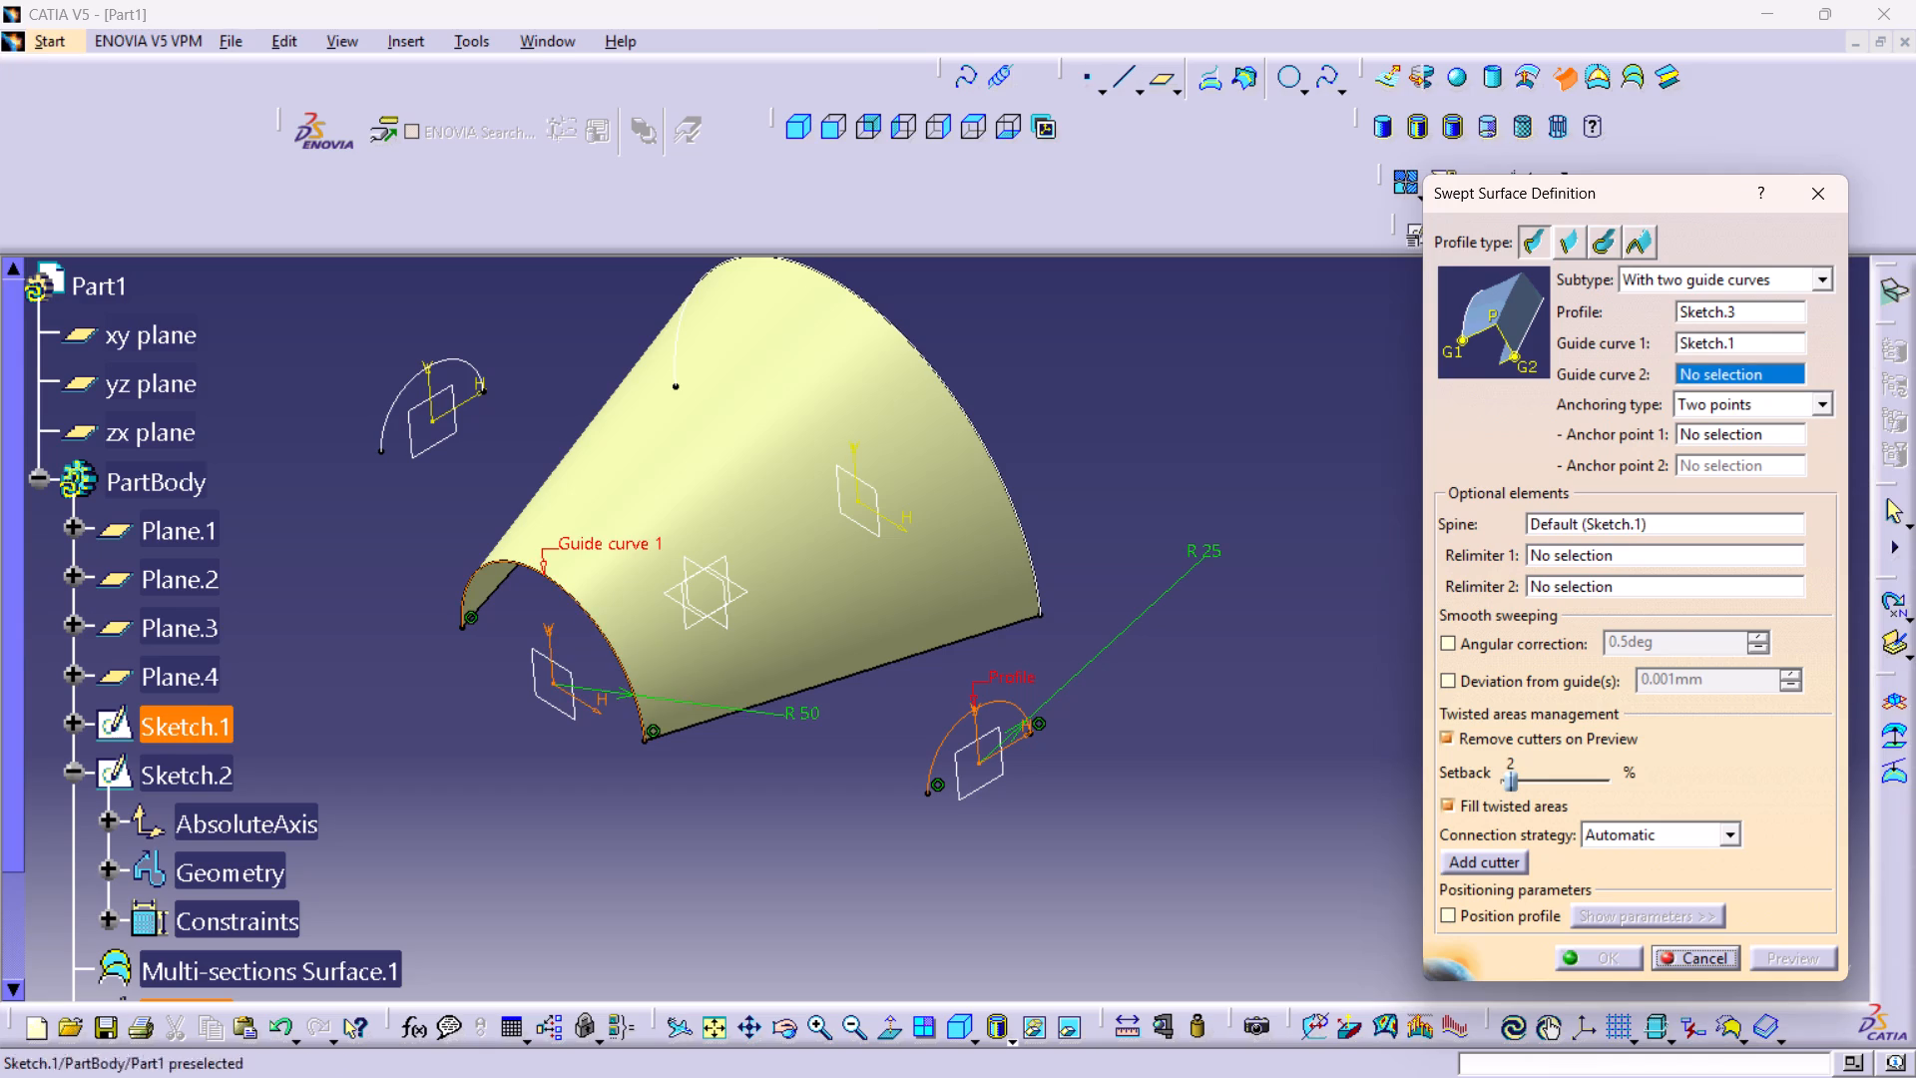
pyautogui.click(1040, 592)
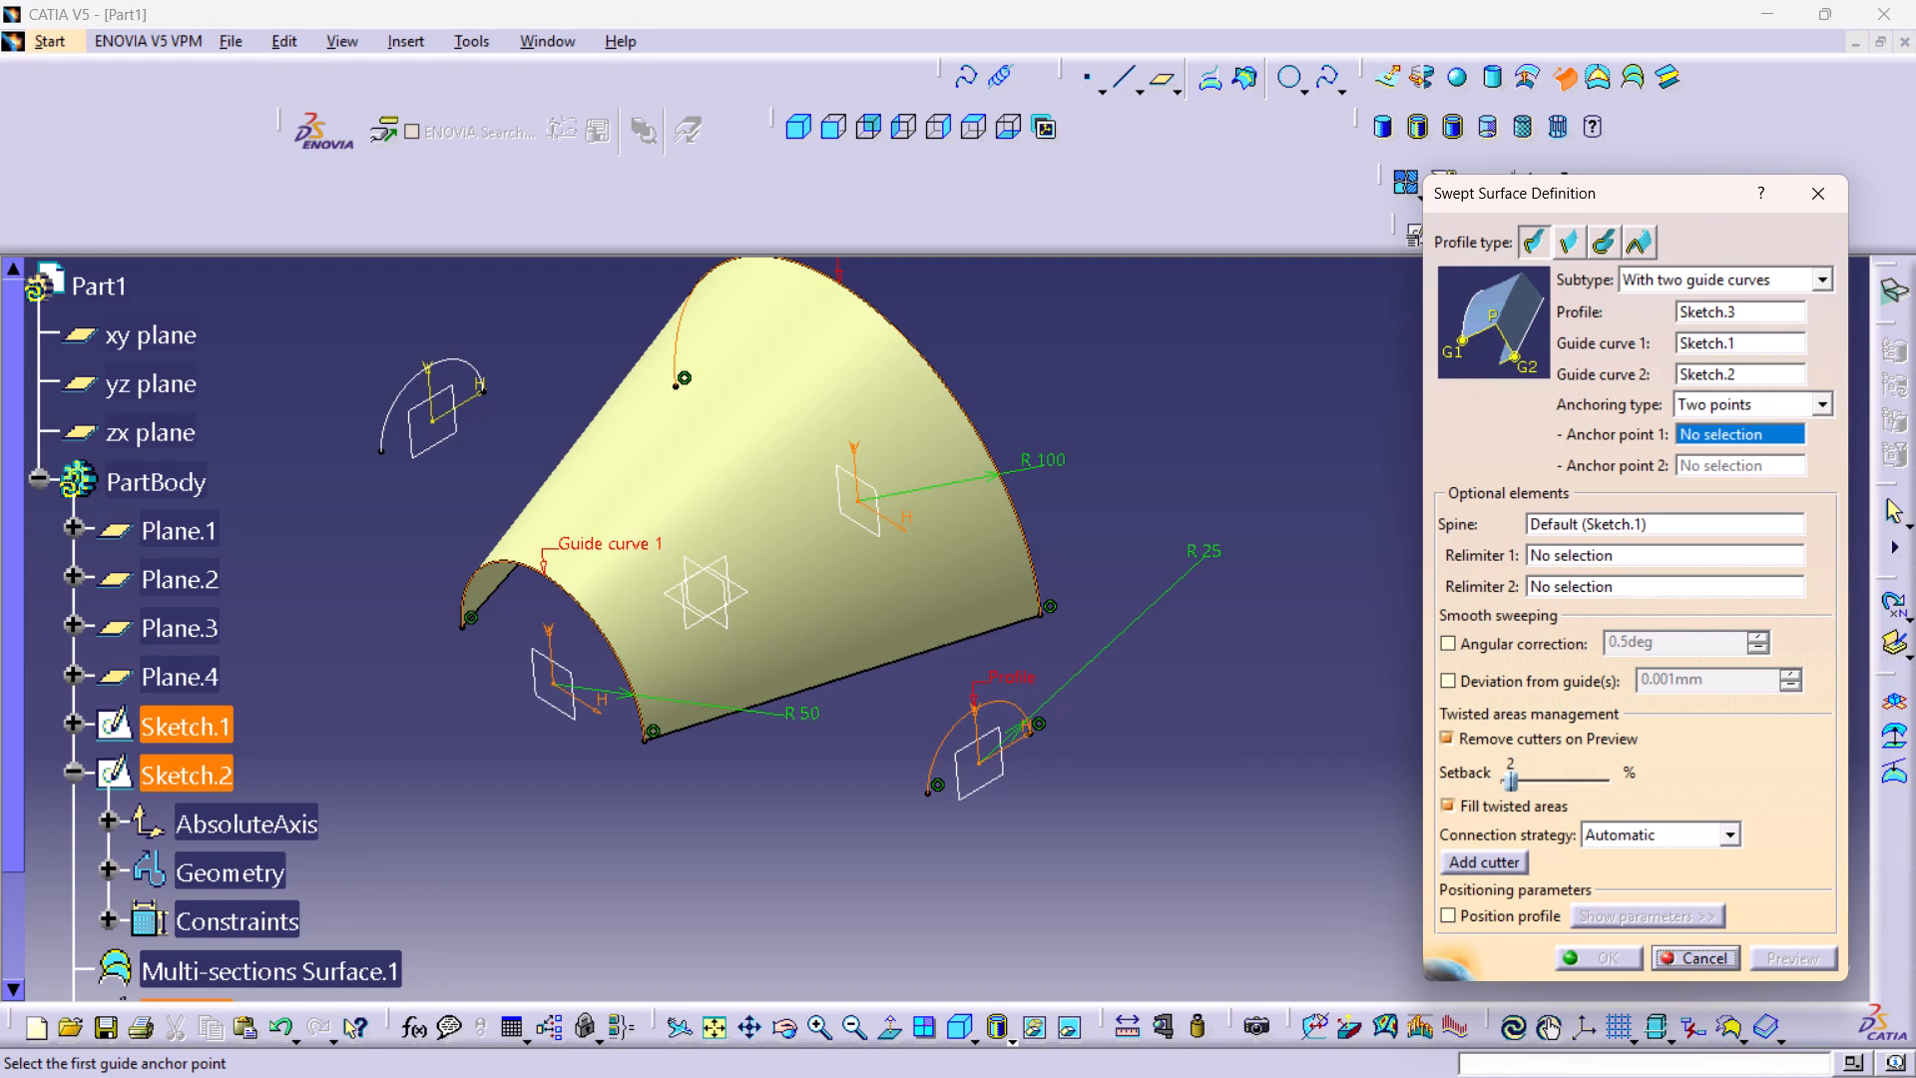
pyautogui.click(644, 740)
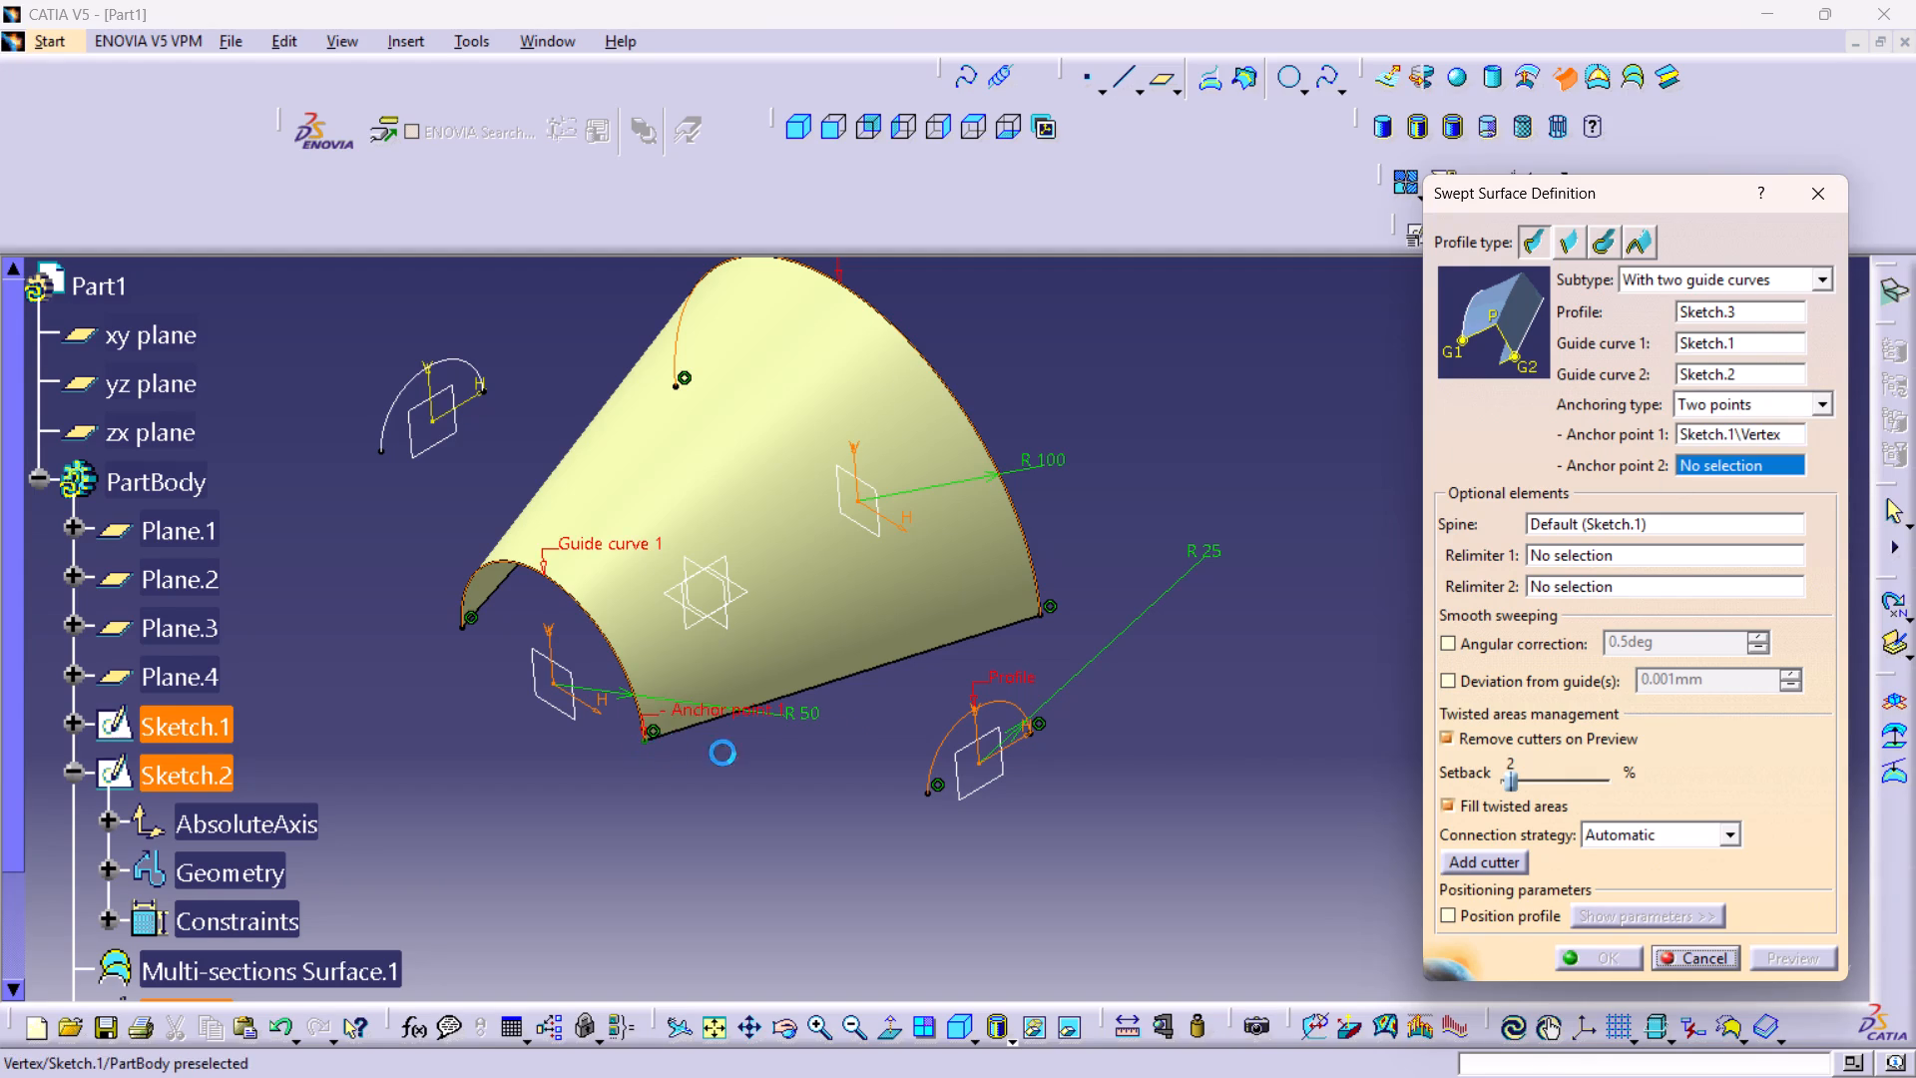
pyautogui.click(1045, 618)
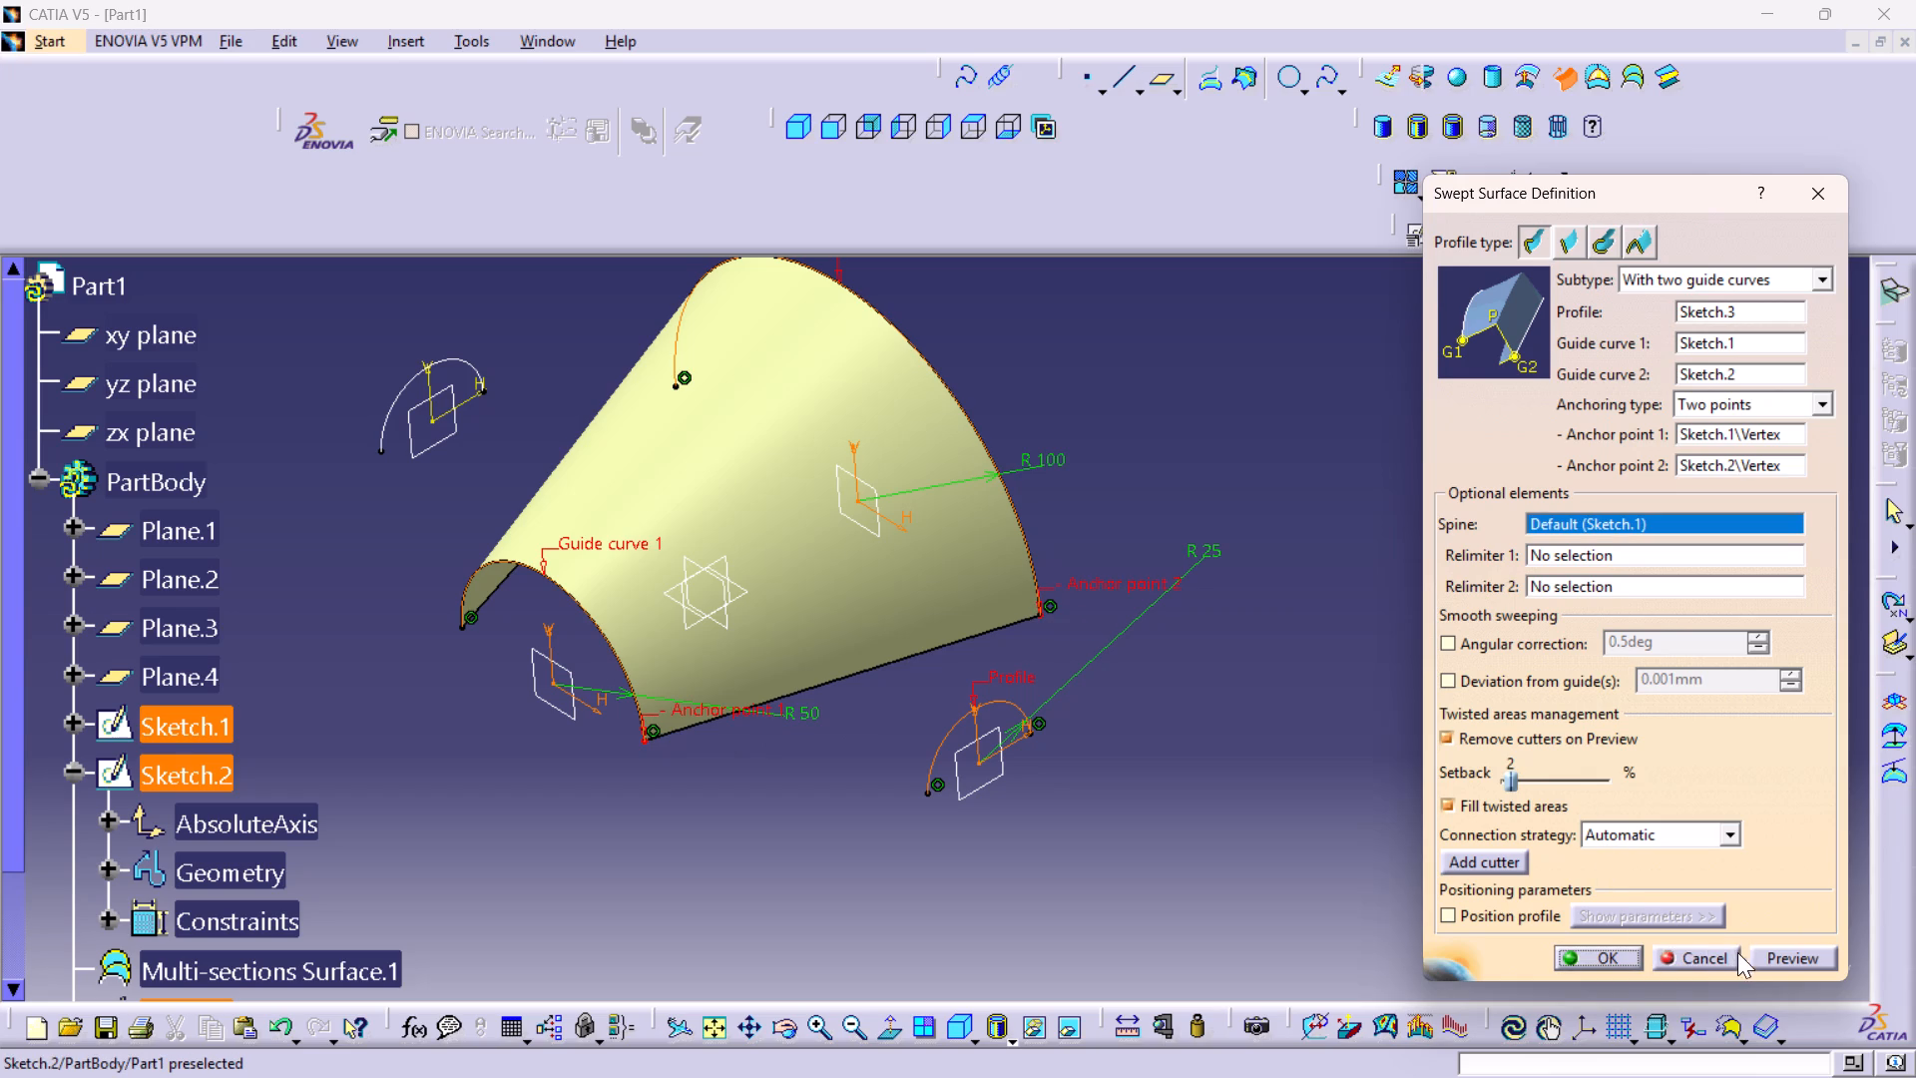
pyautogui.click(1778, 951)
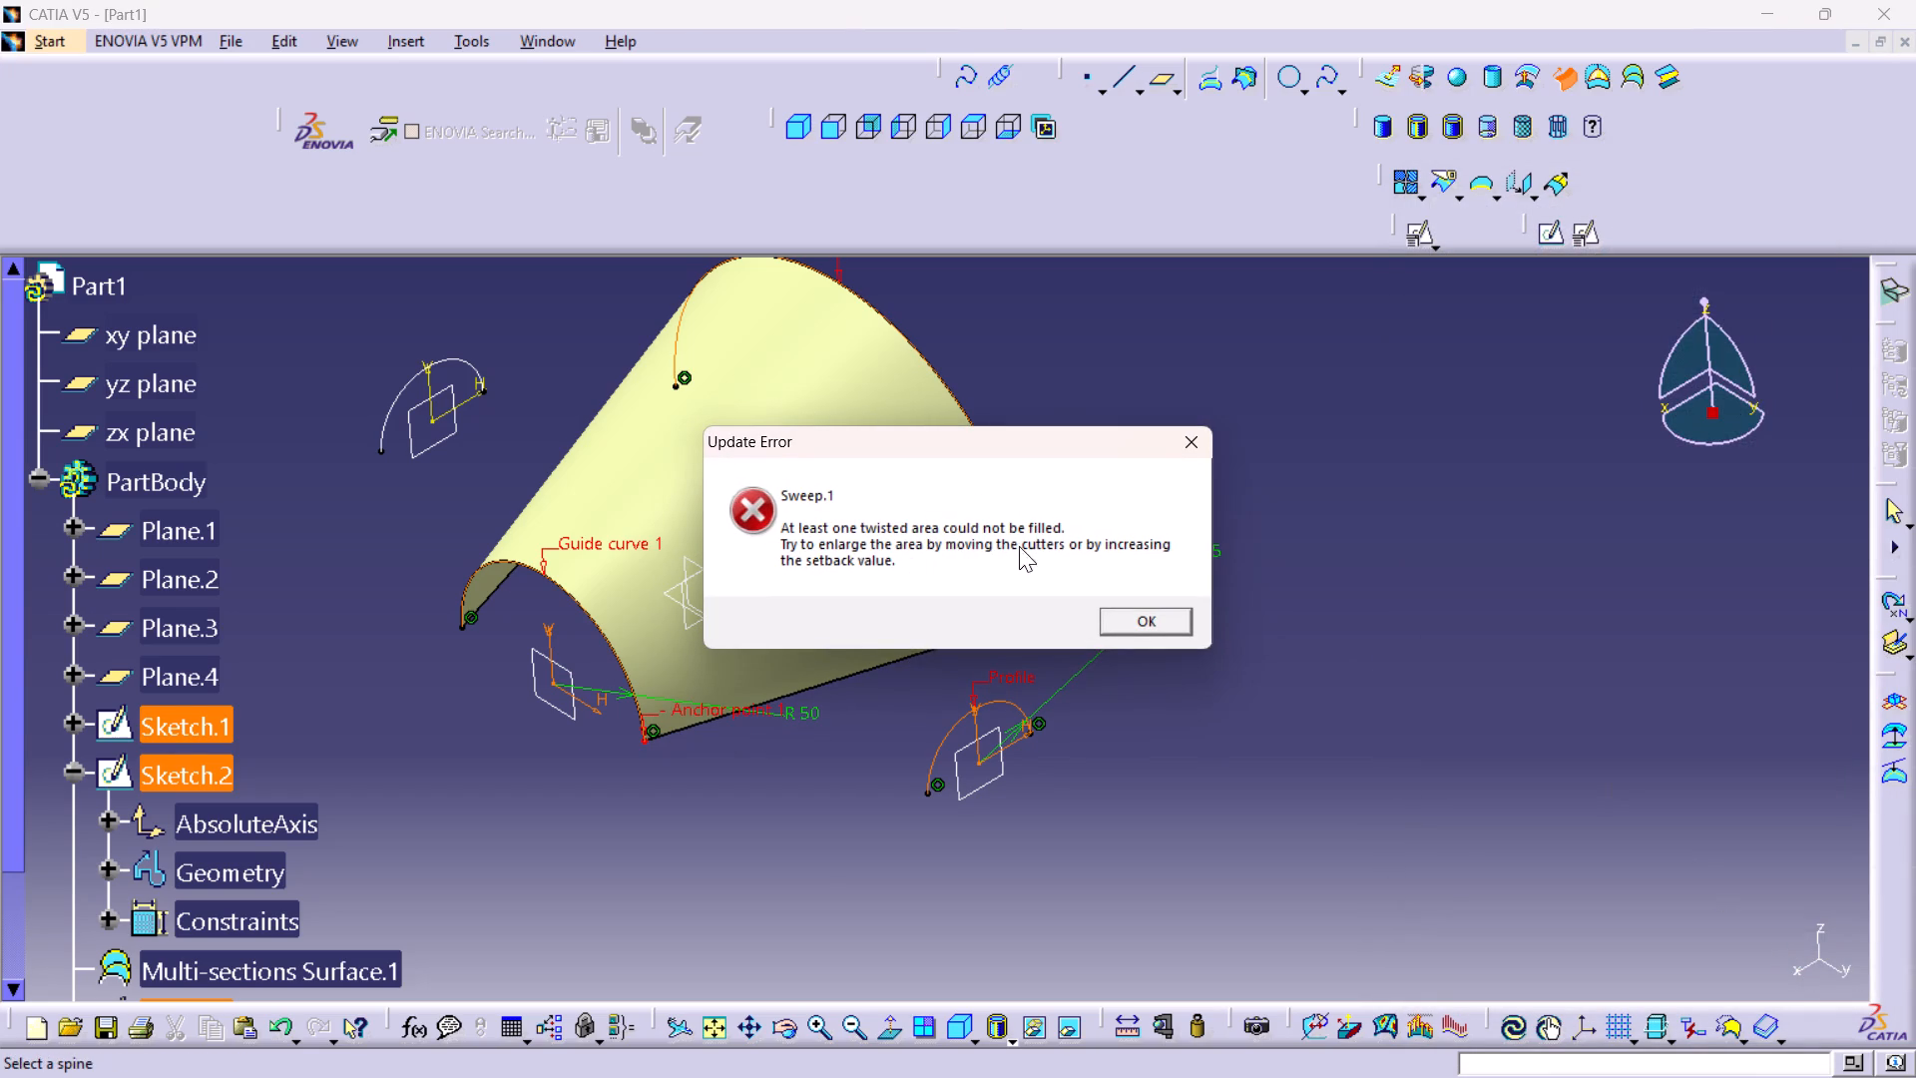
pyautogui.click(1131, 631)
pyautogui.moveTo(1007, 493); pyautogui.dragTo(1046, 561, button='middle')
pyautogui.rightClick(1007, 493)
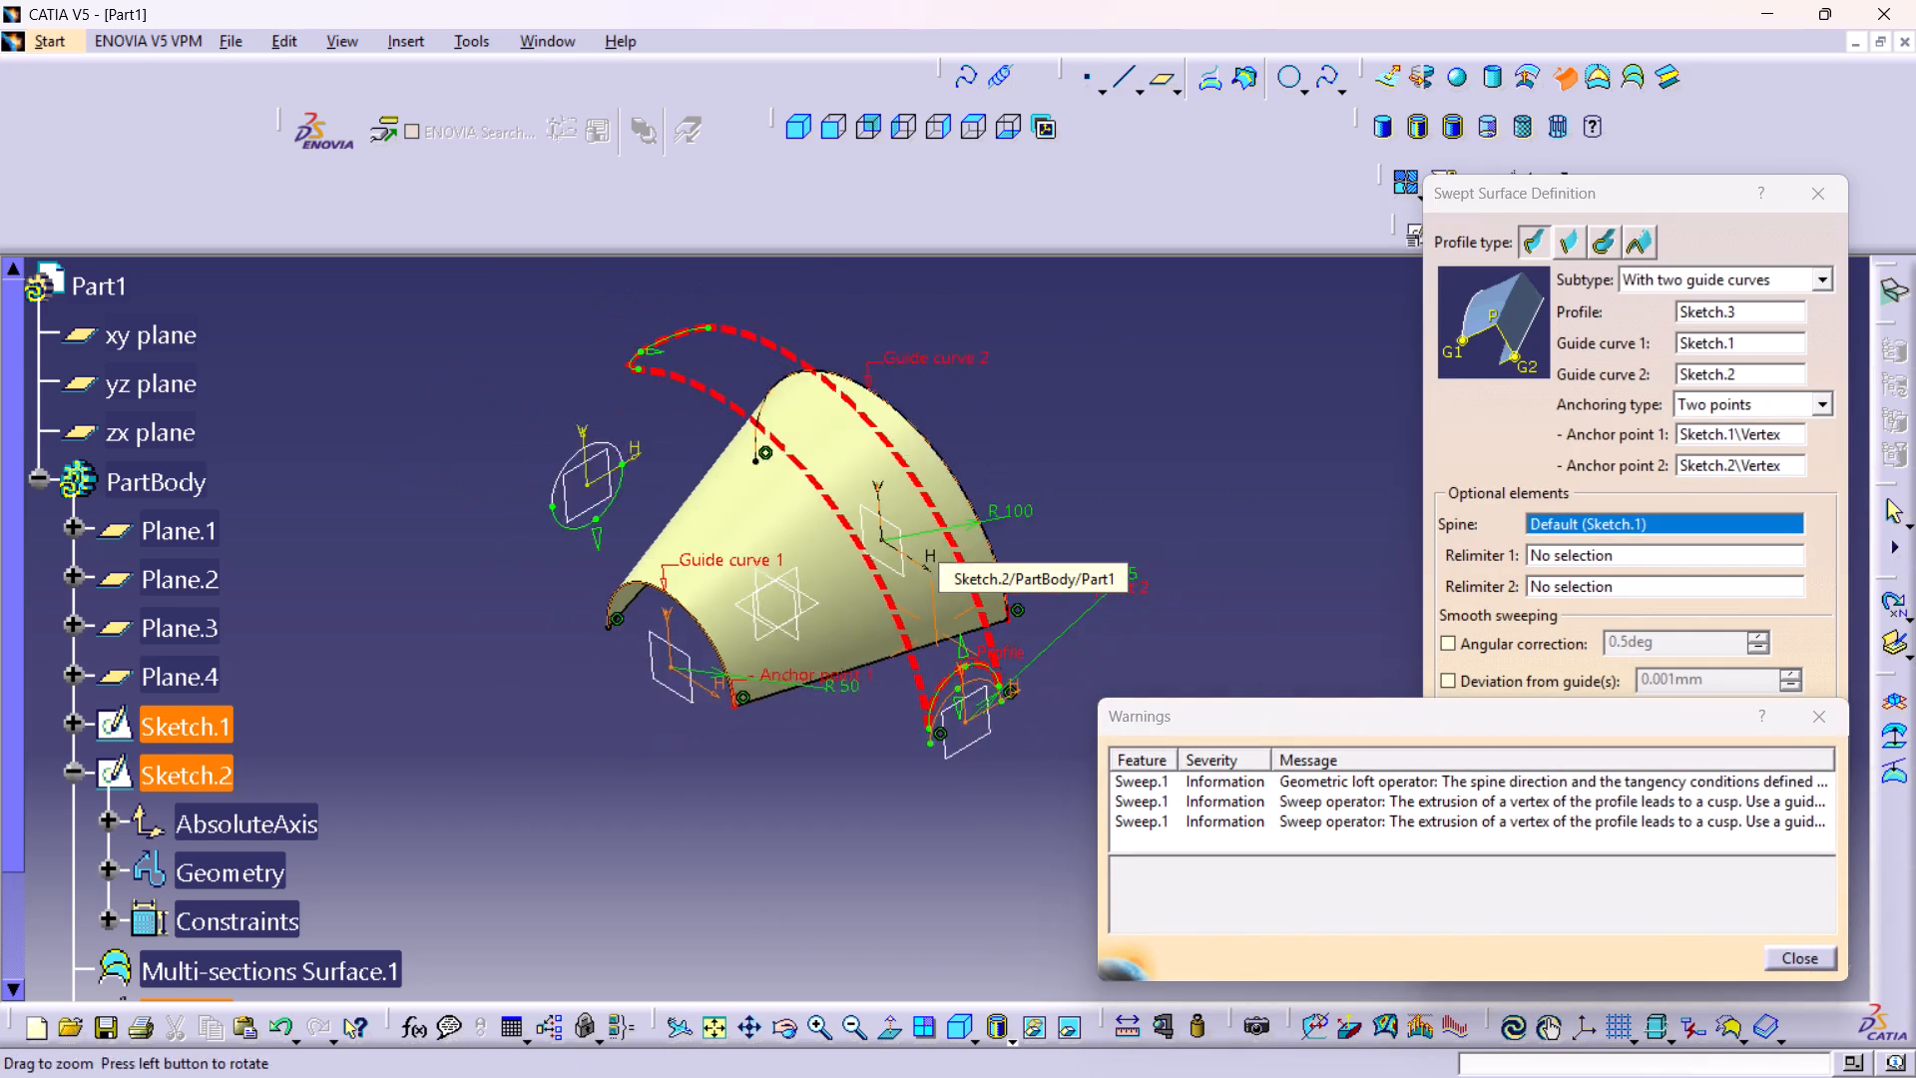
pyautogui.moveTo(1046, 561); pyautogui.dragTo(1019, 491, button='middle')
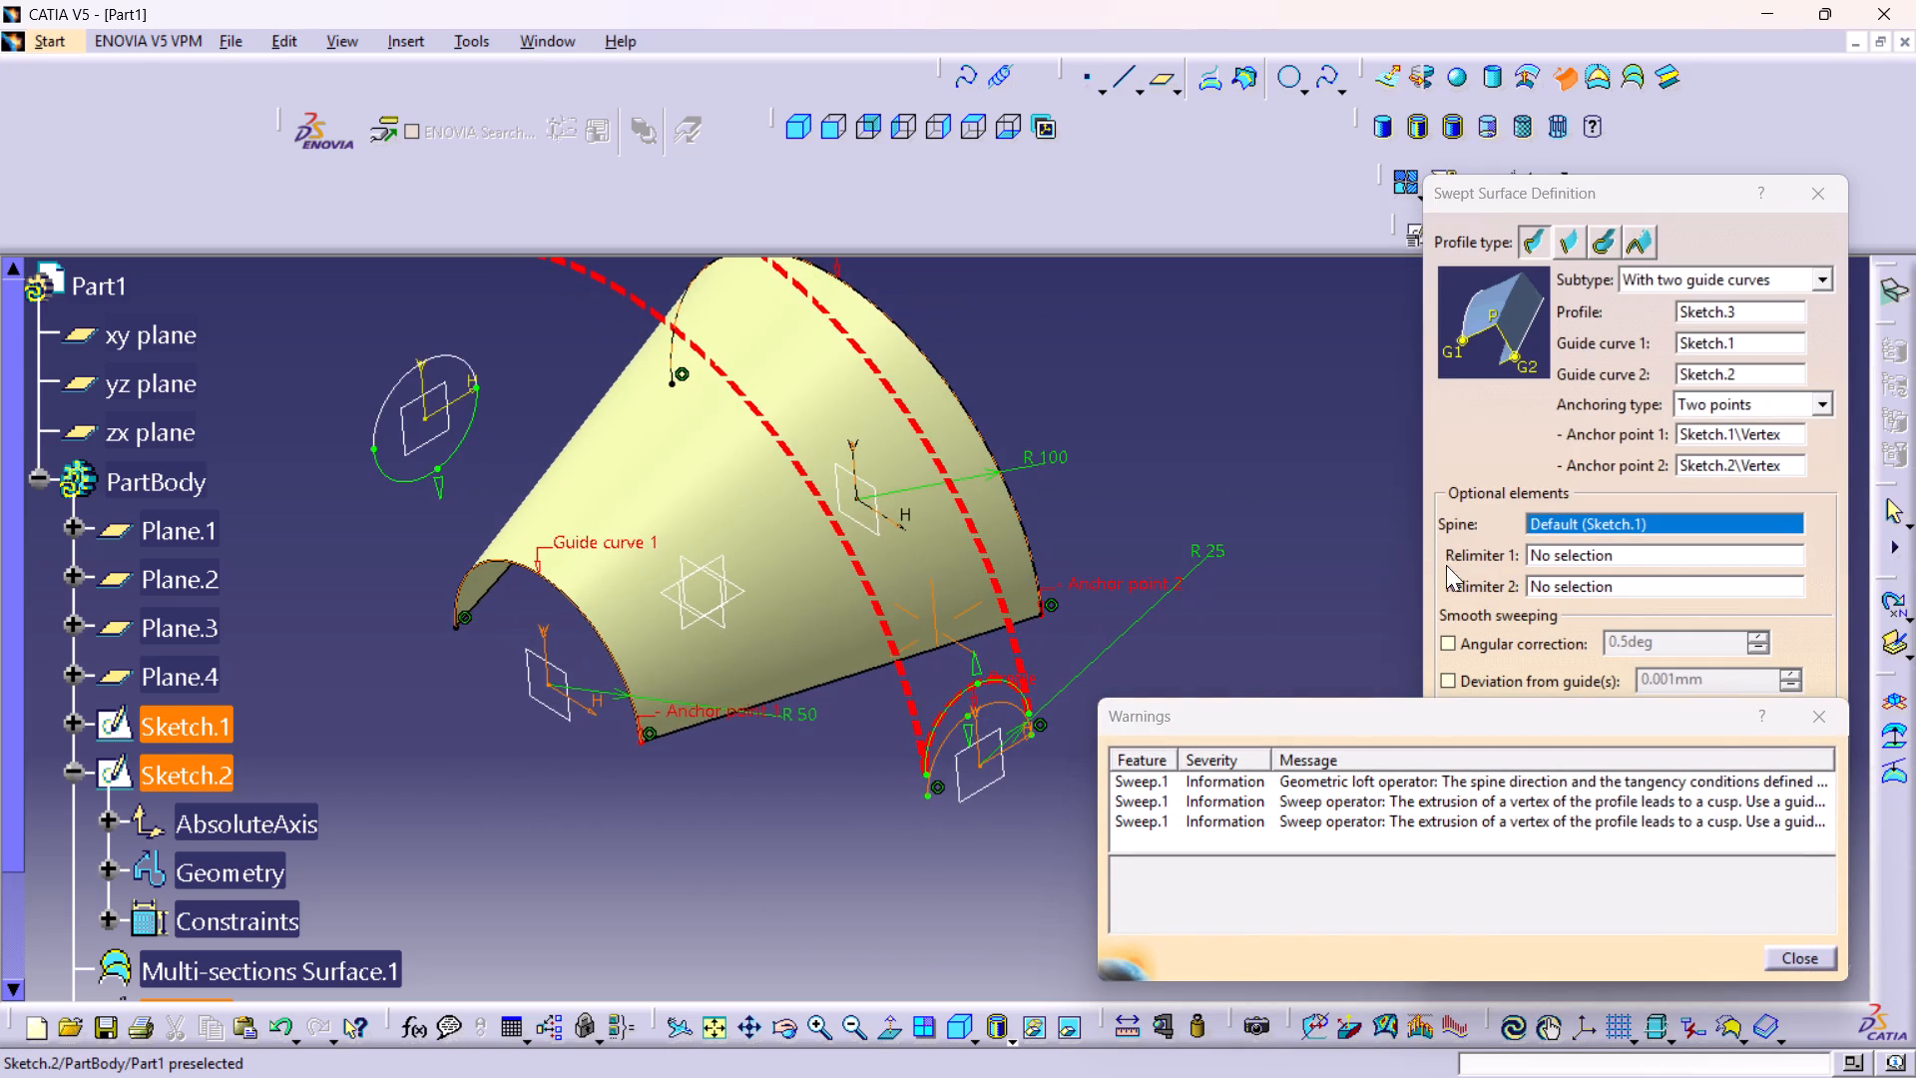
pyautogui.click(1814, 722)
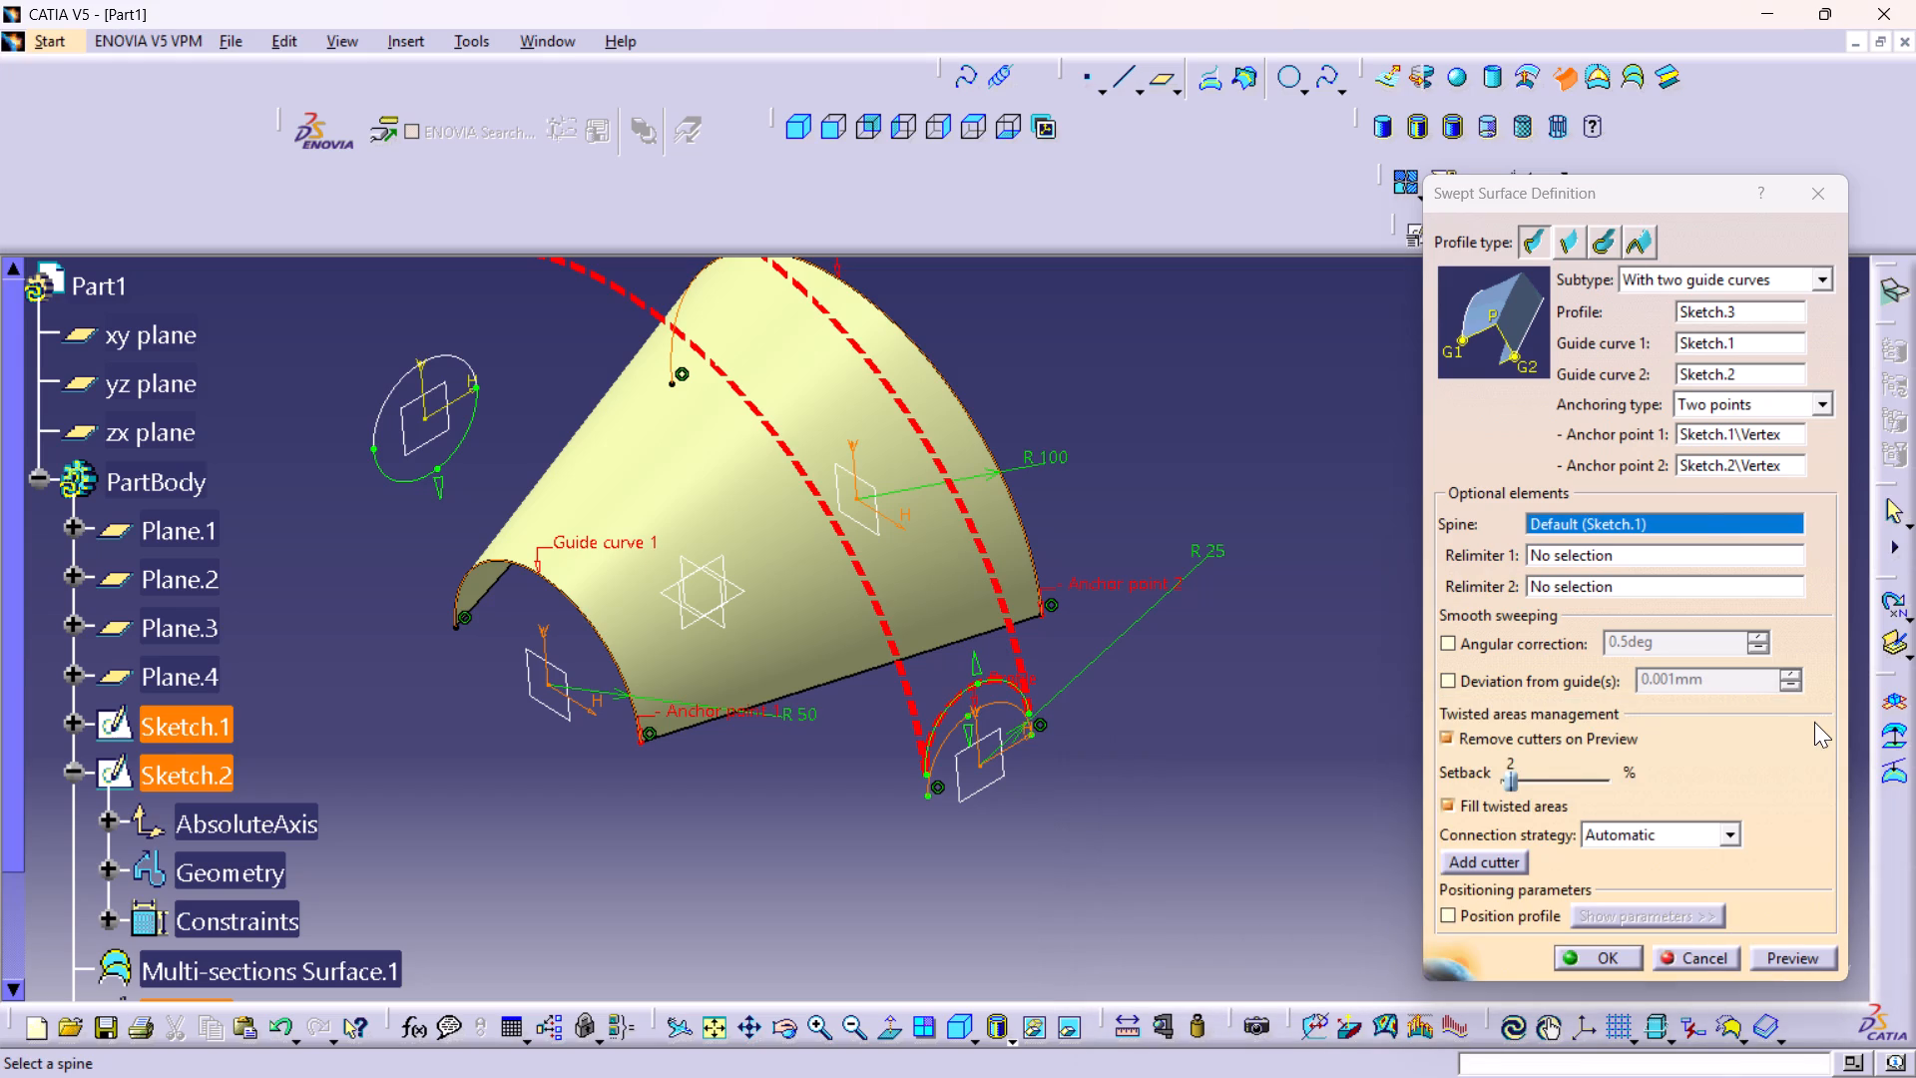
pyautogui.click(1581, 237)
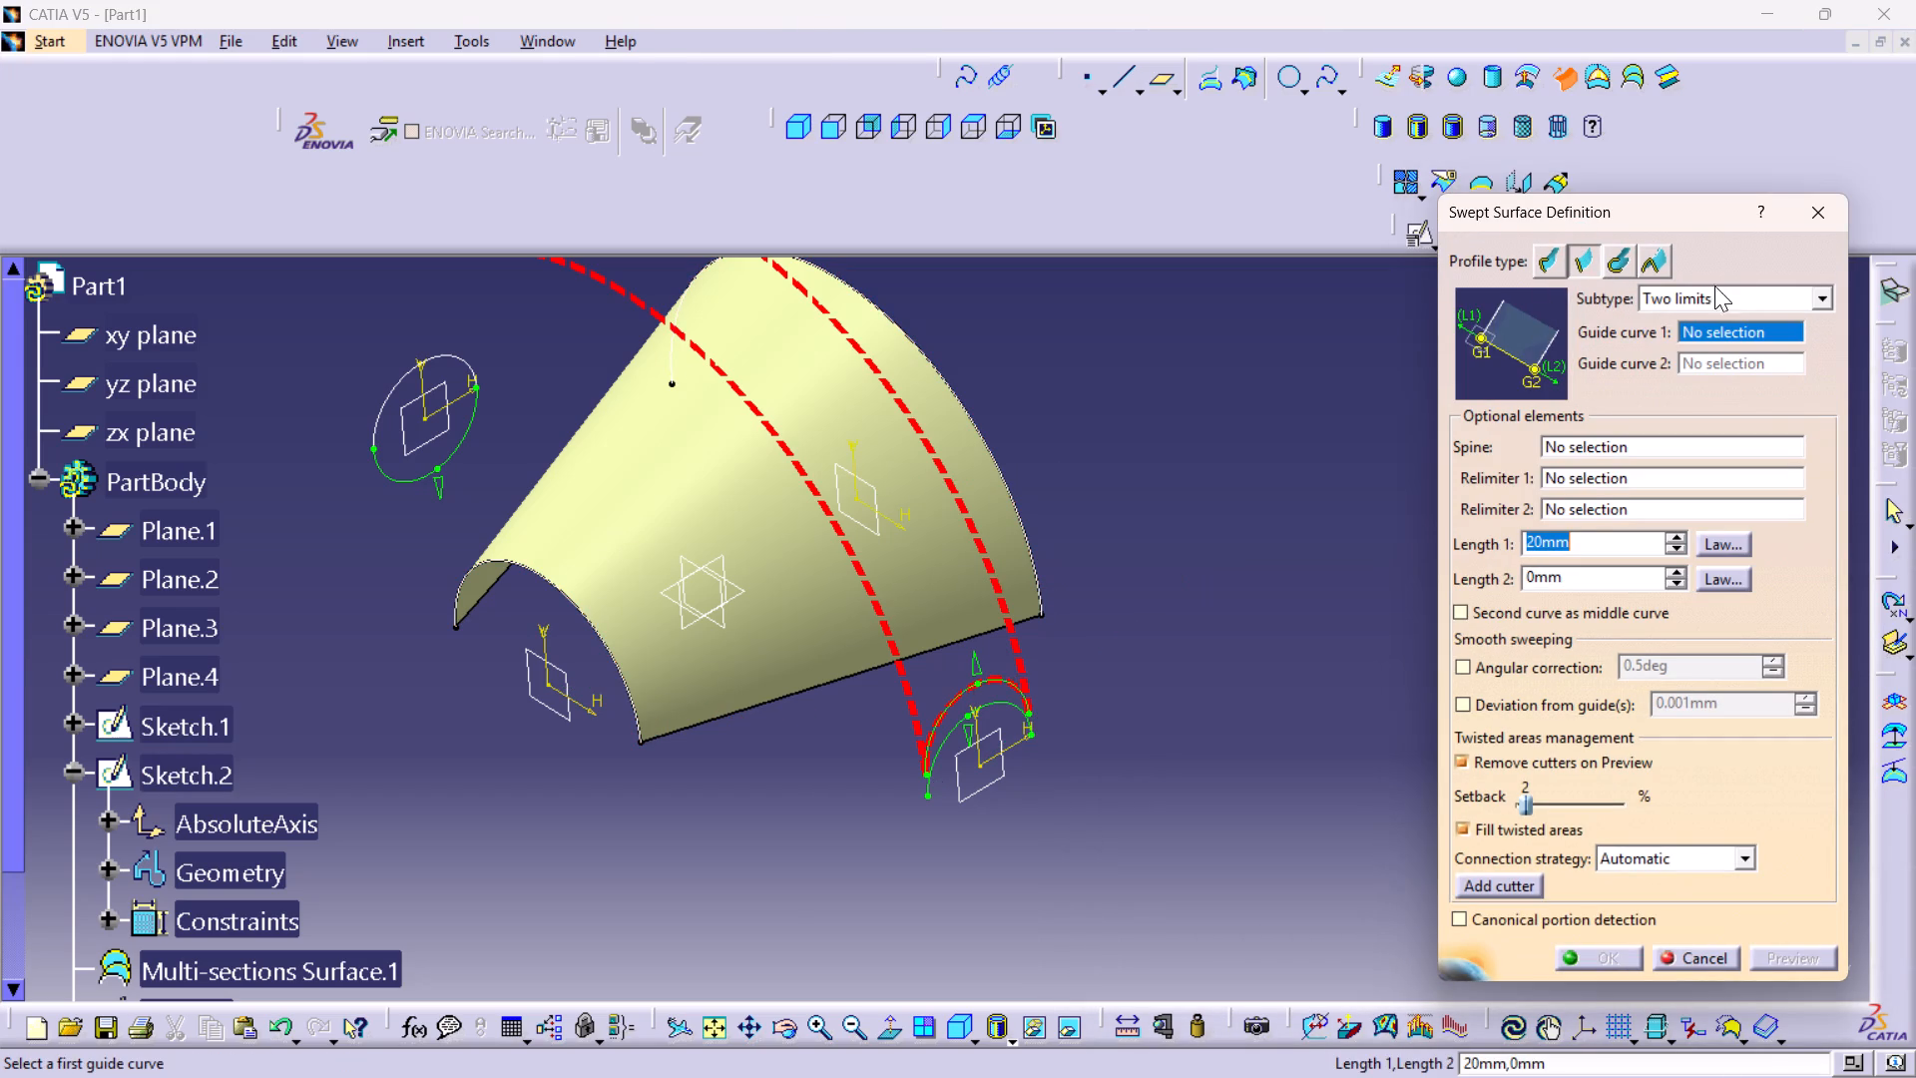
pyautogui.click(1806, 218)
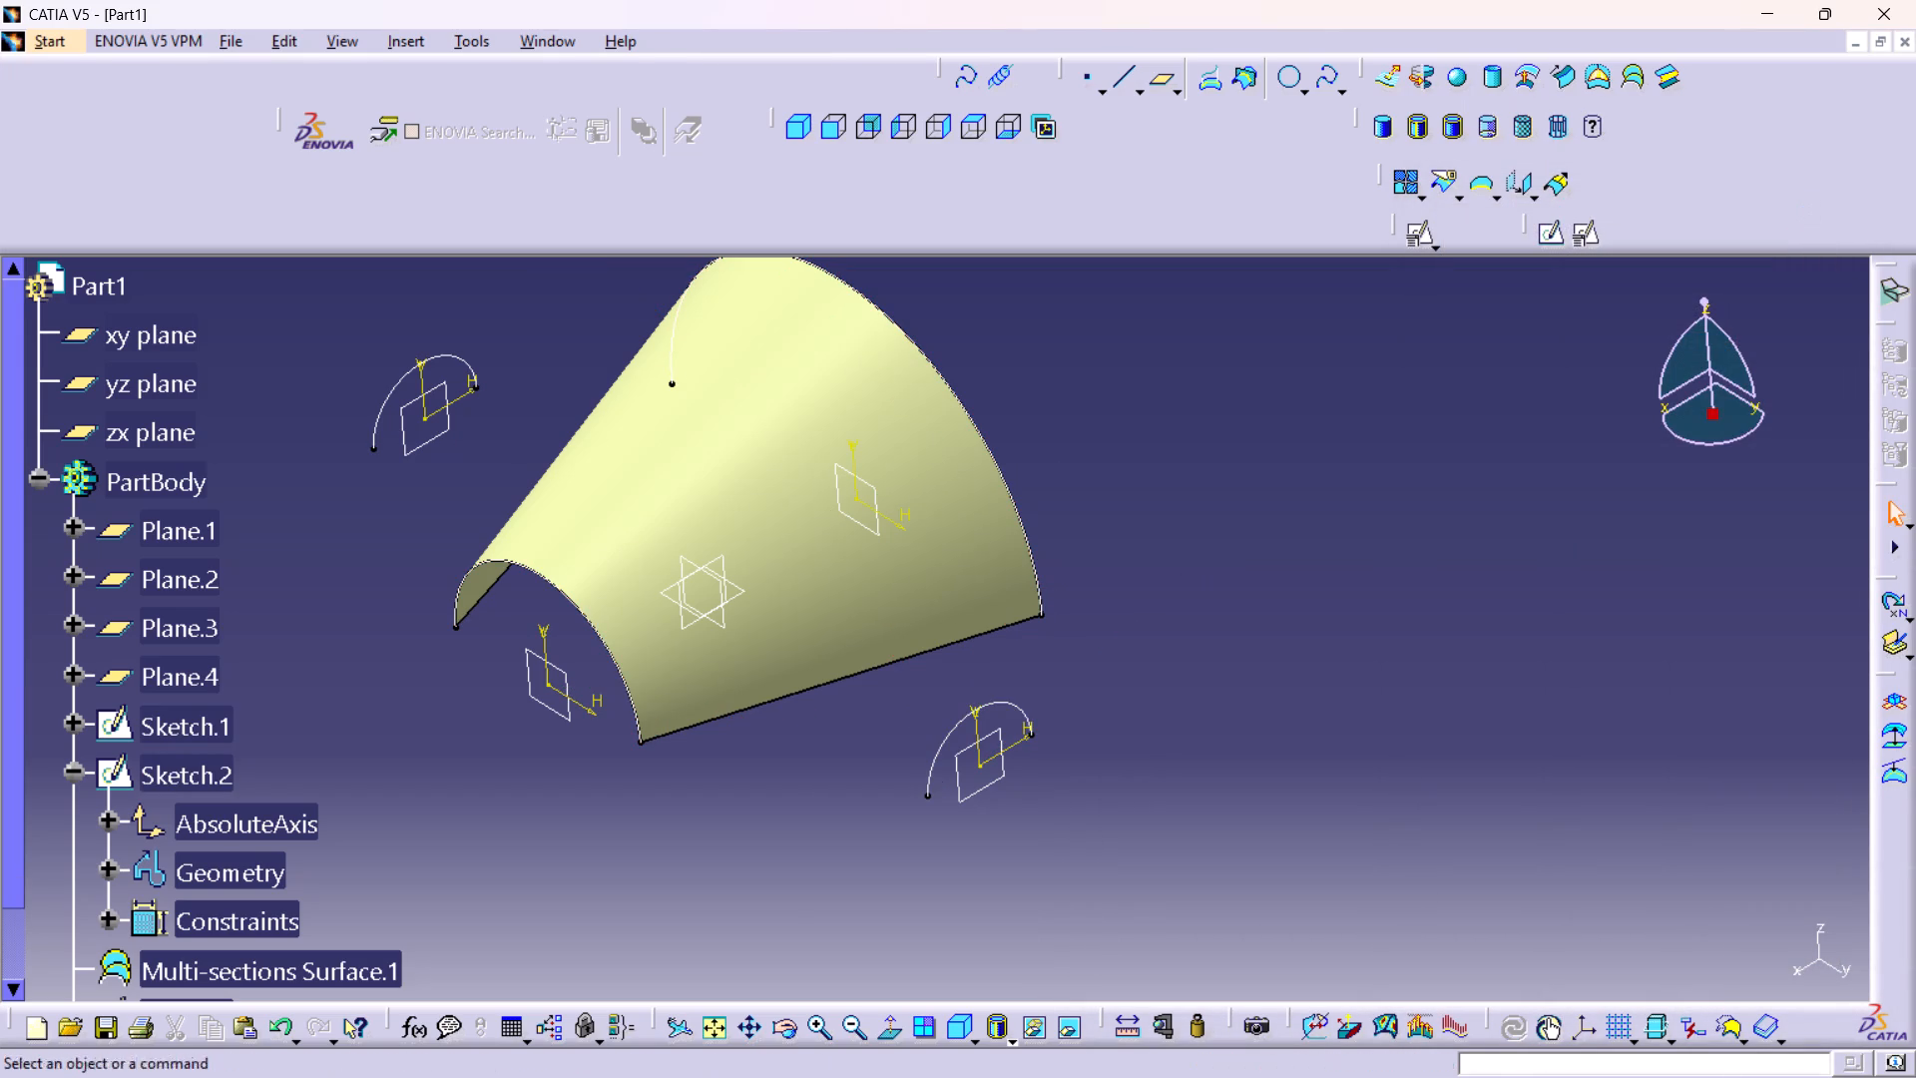
# Select the Sketch.3 arc beside the multi-sections surface as input for a surface command.
pyautogui.click(1003, 700)
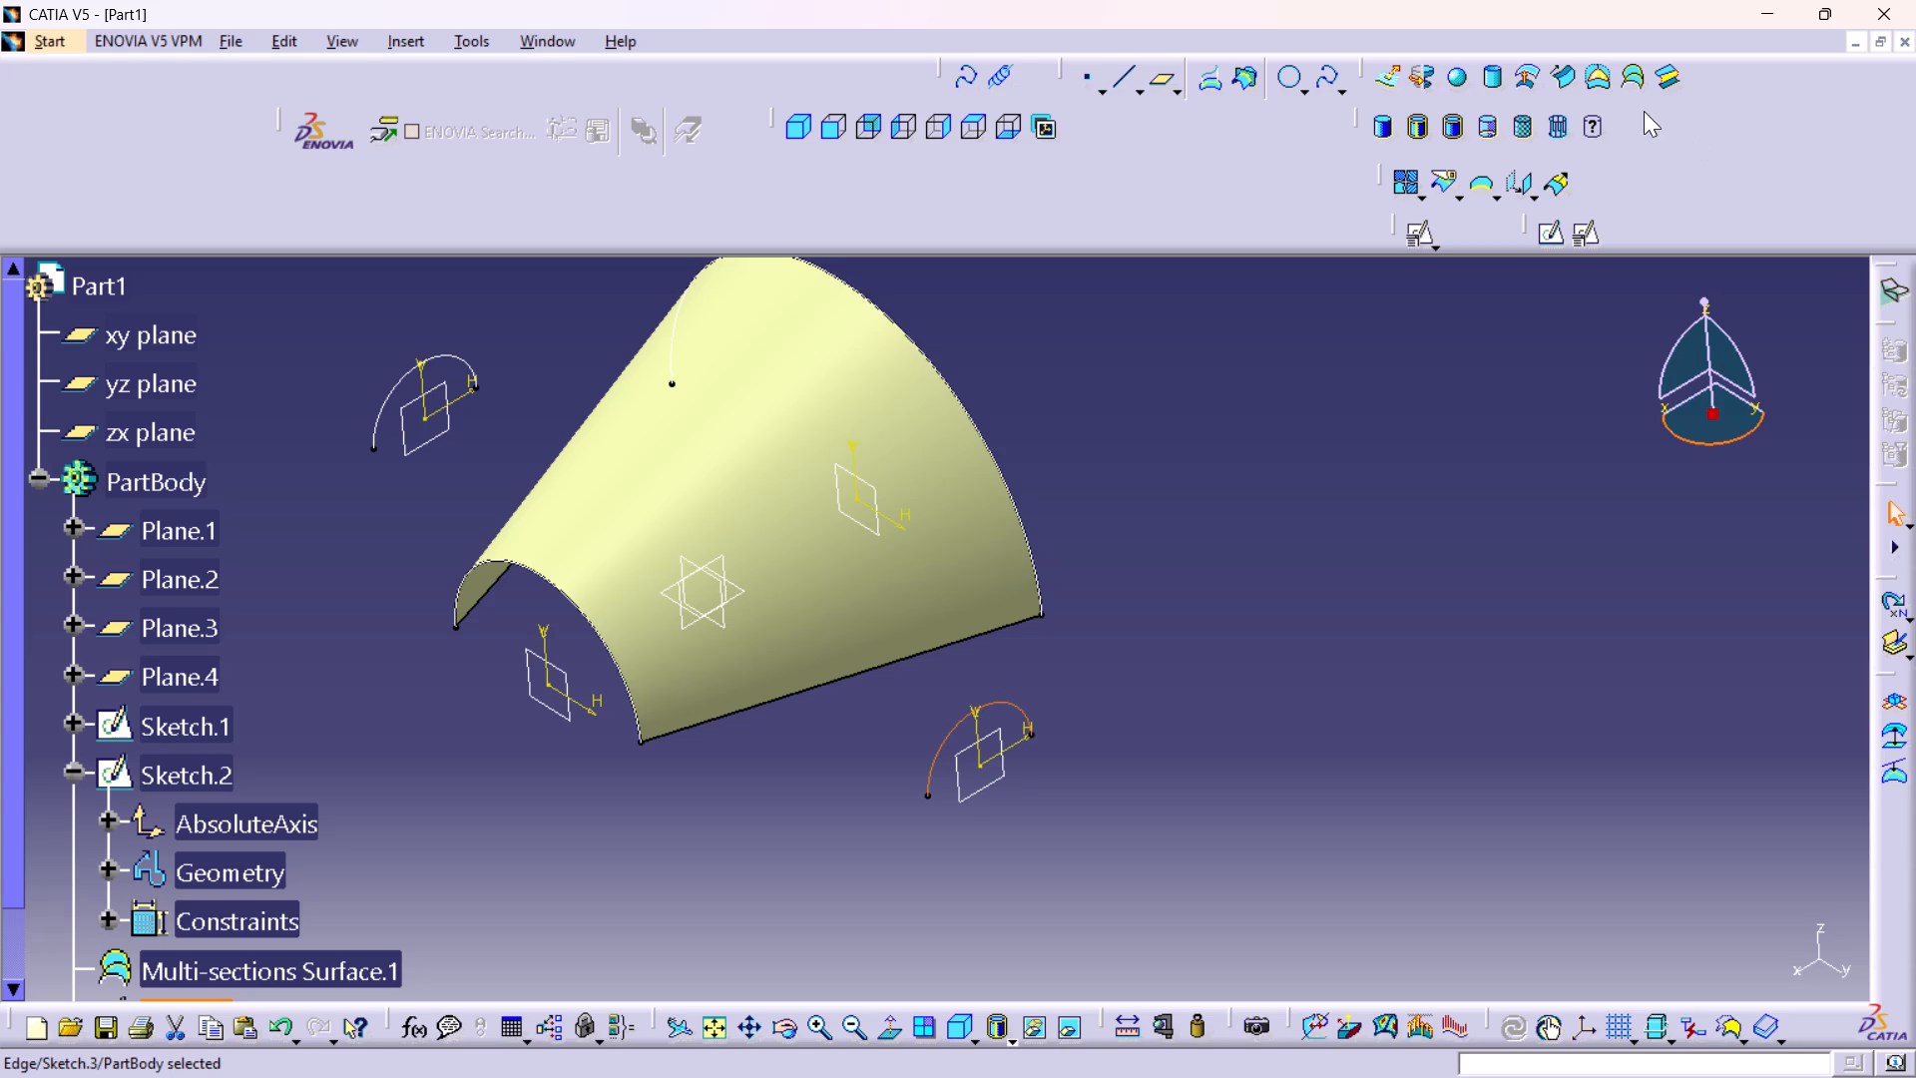
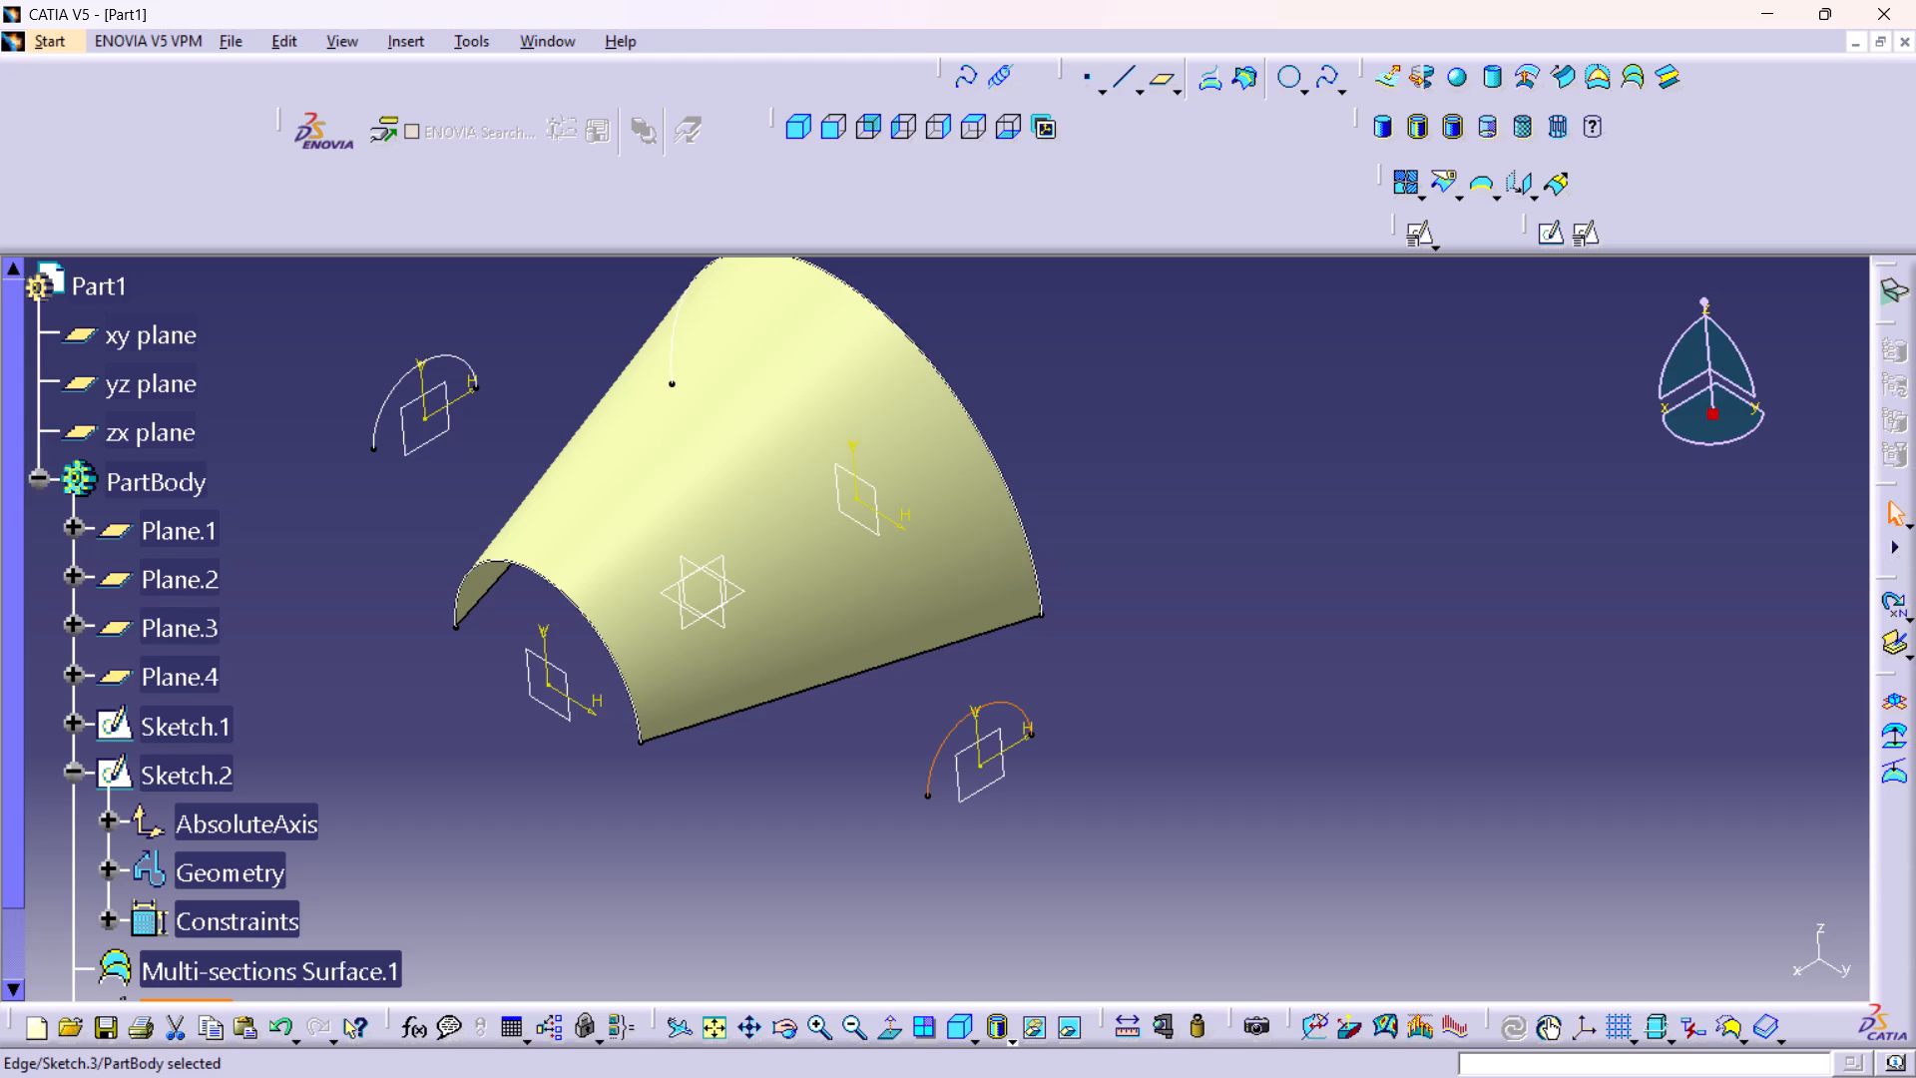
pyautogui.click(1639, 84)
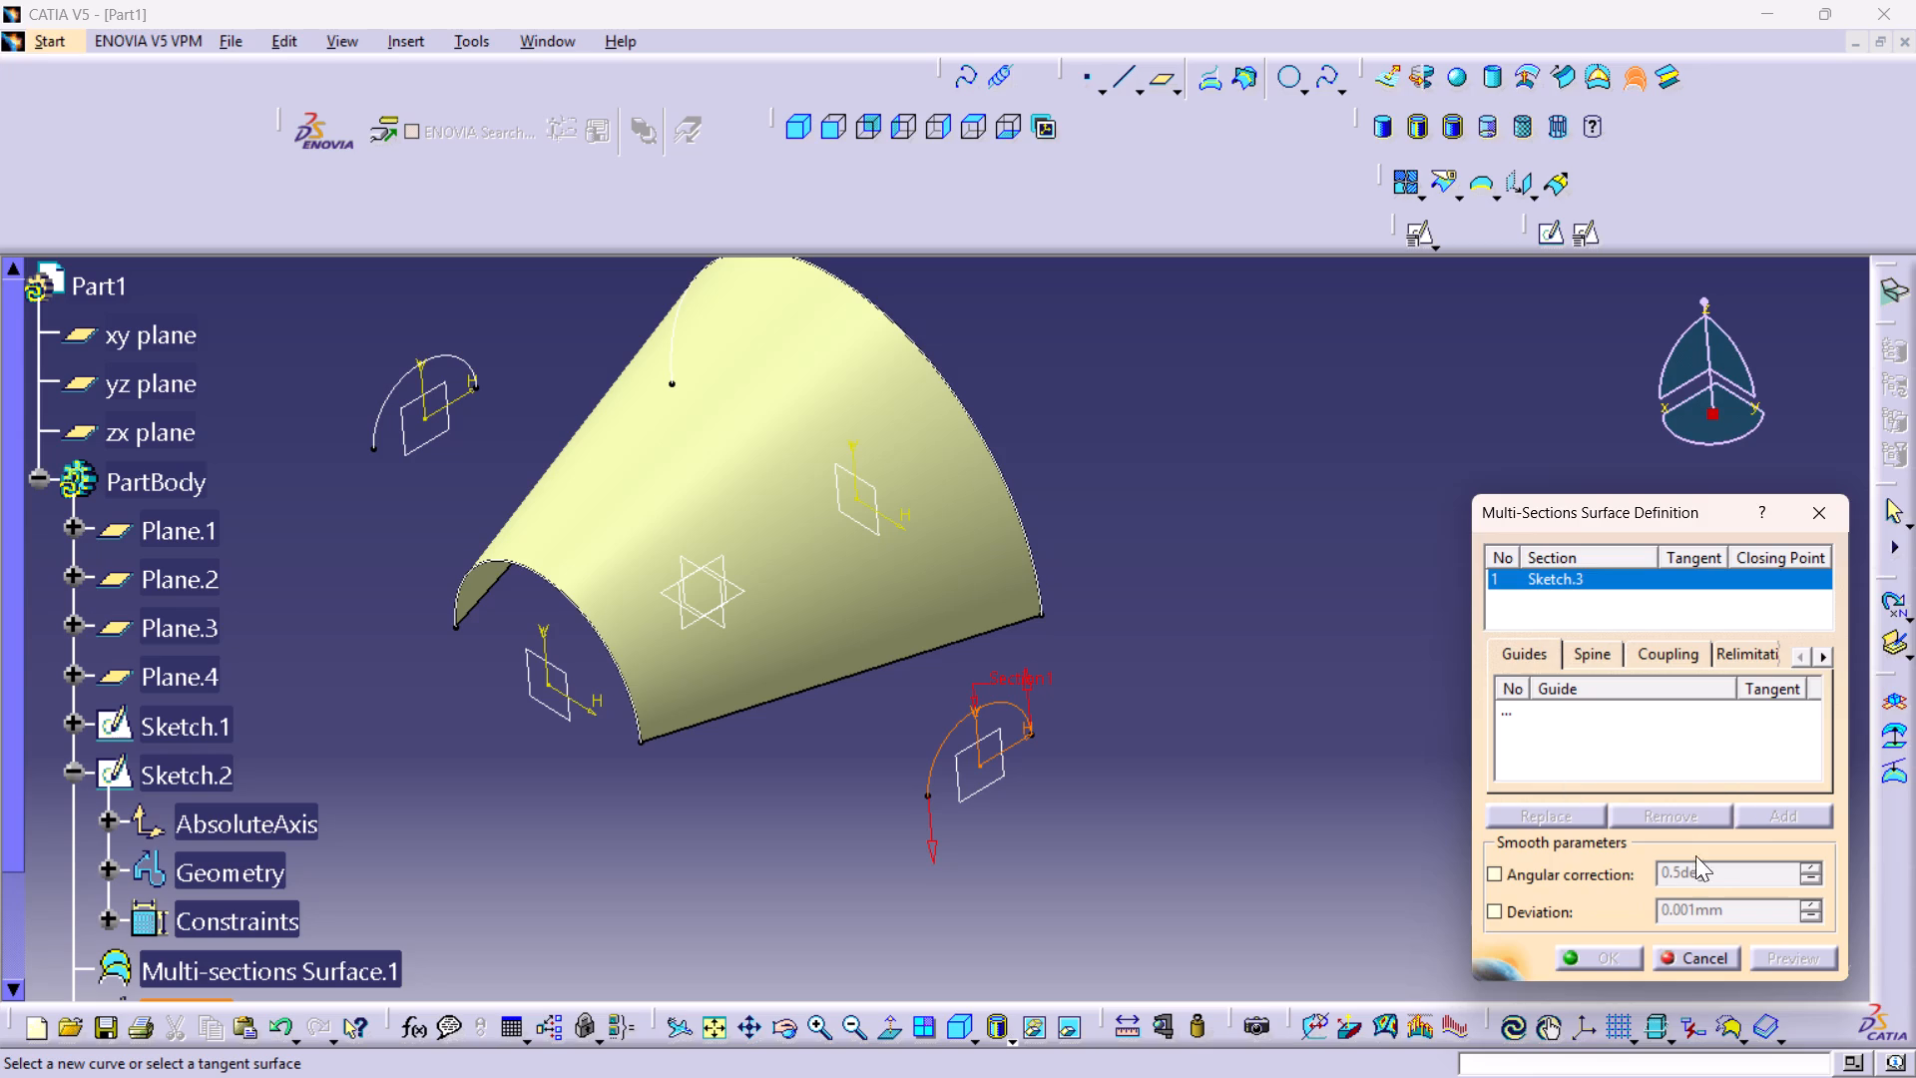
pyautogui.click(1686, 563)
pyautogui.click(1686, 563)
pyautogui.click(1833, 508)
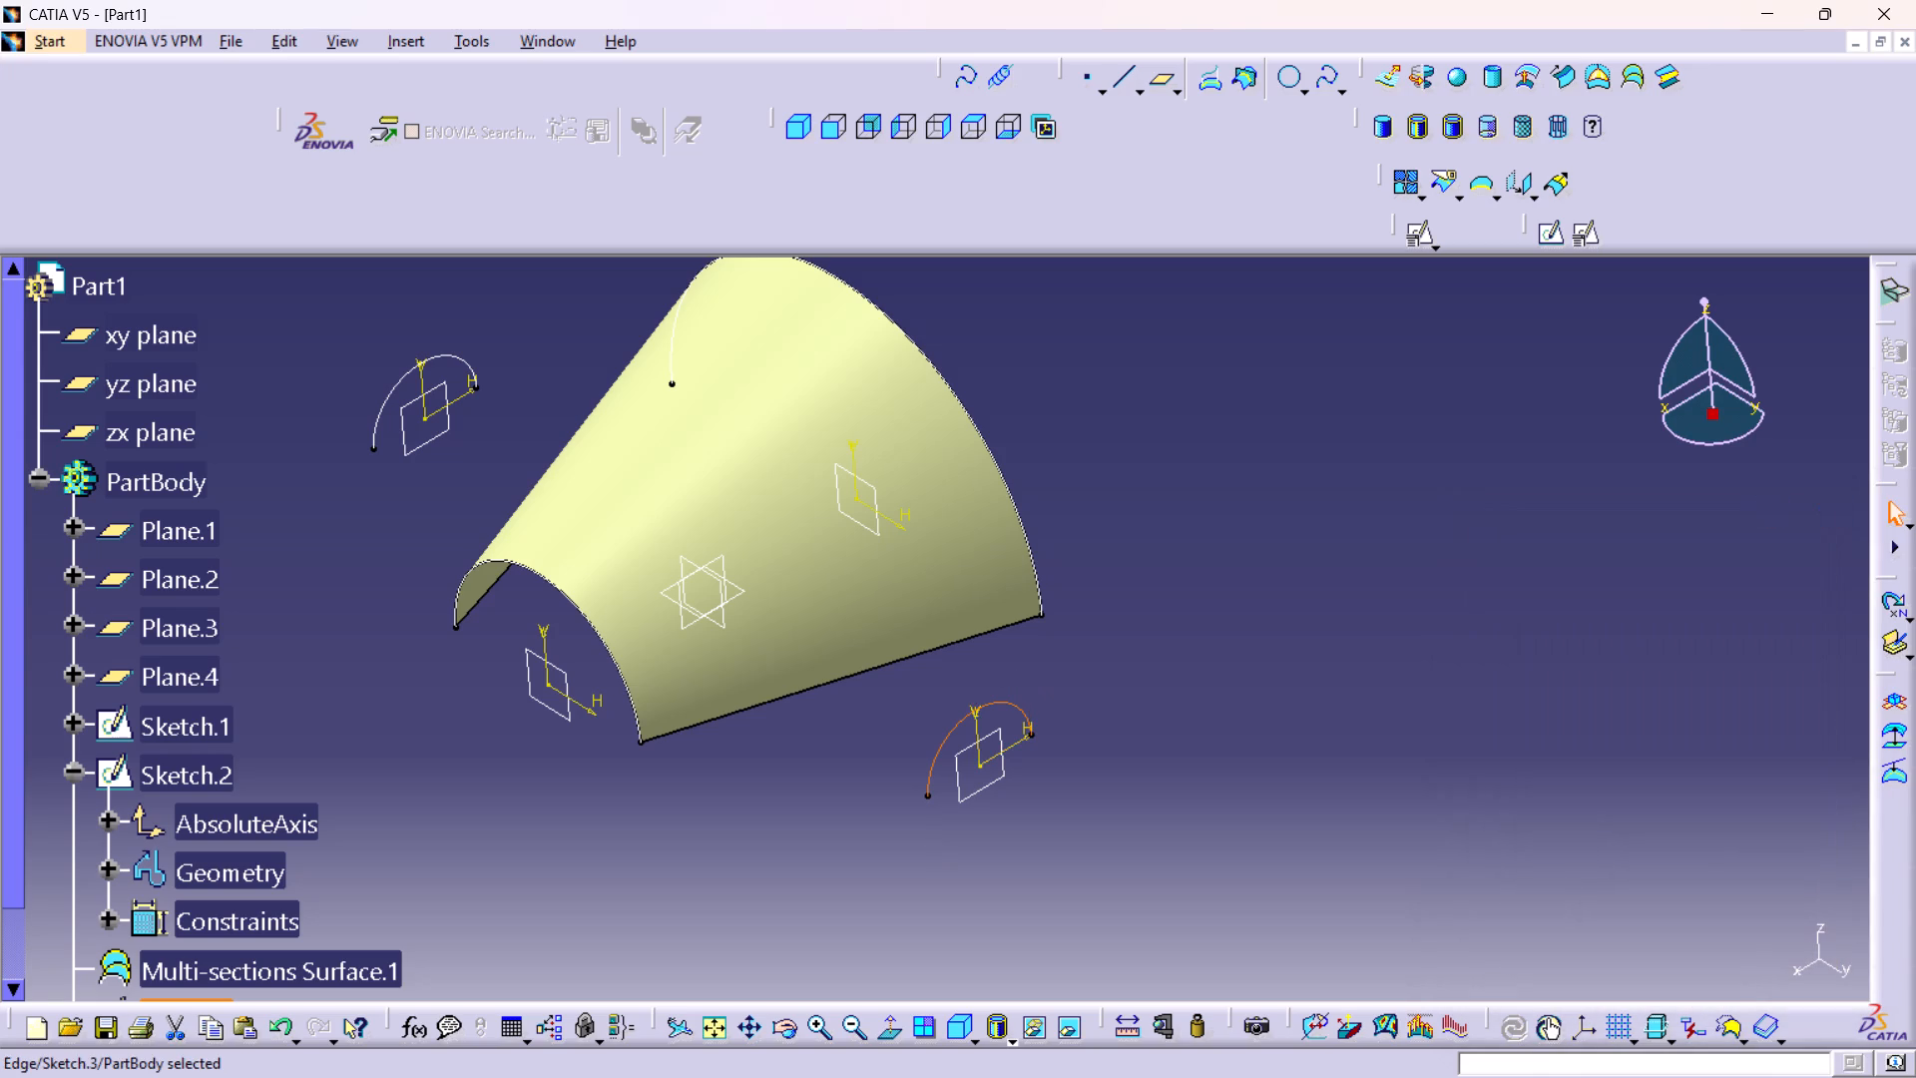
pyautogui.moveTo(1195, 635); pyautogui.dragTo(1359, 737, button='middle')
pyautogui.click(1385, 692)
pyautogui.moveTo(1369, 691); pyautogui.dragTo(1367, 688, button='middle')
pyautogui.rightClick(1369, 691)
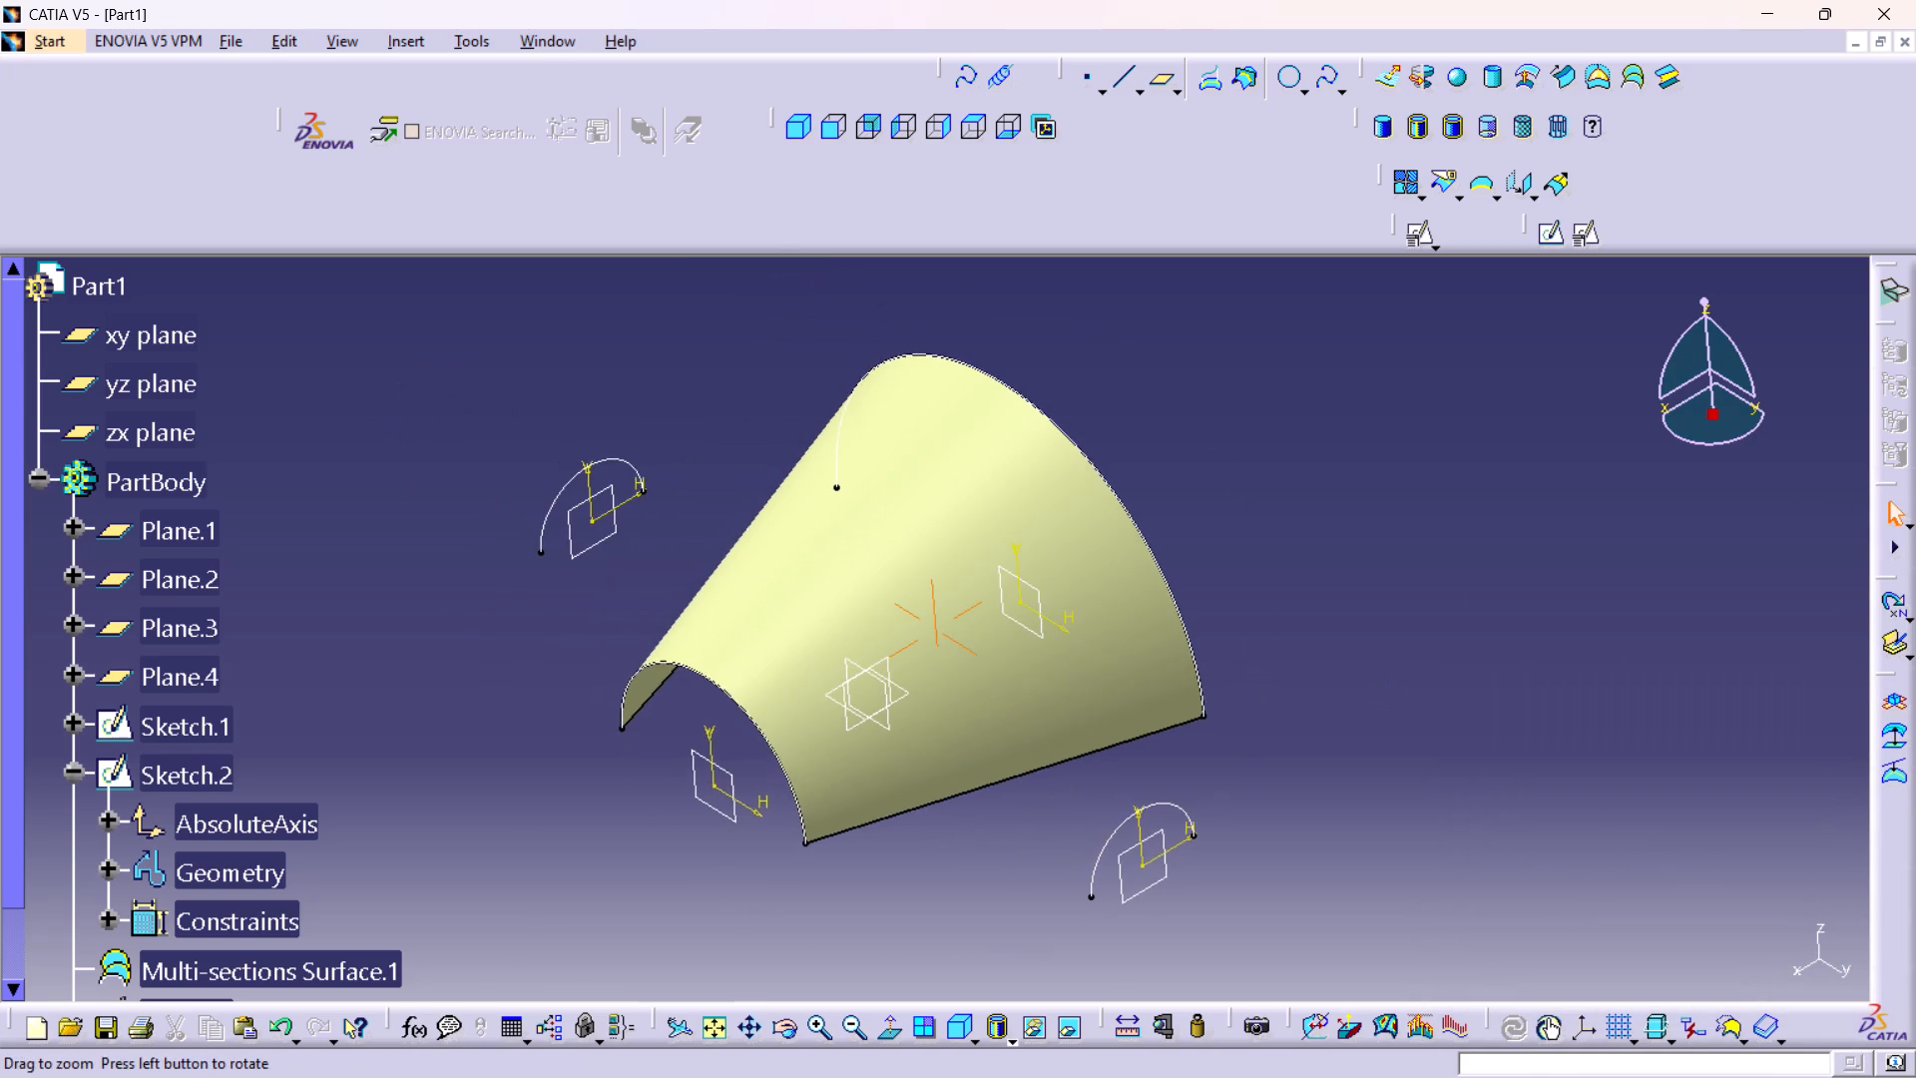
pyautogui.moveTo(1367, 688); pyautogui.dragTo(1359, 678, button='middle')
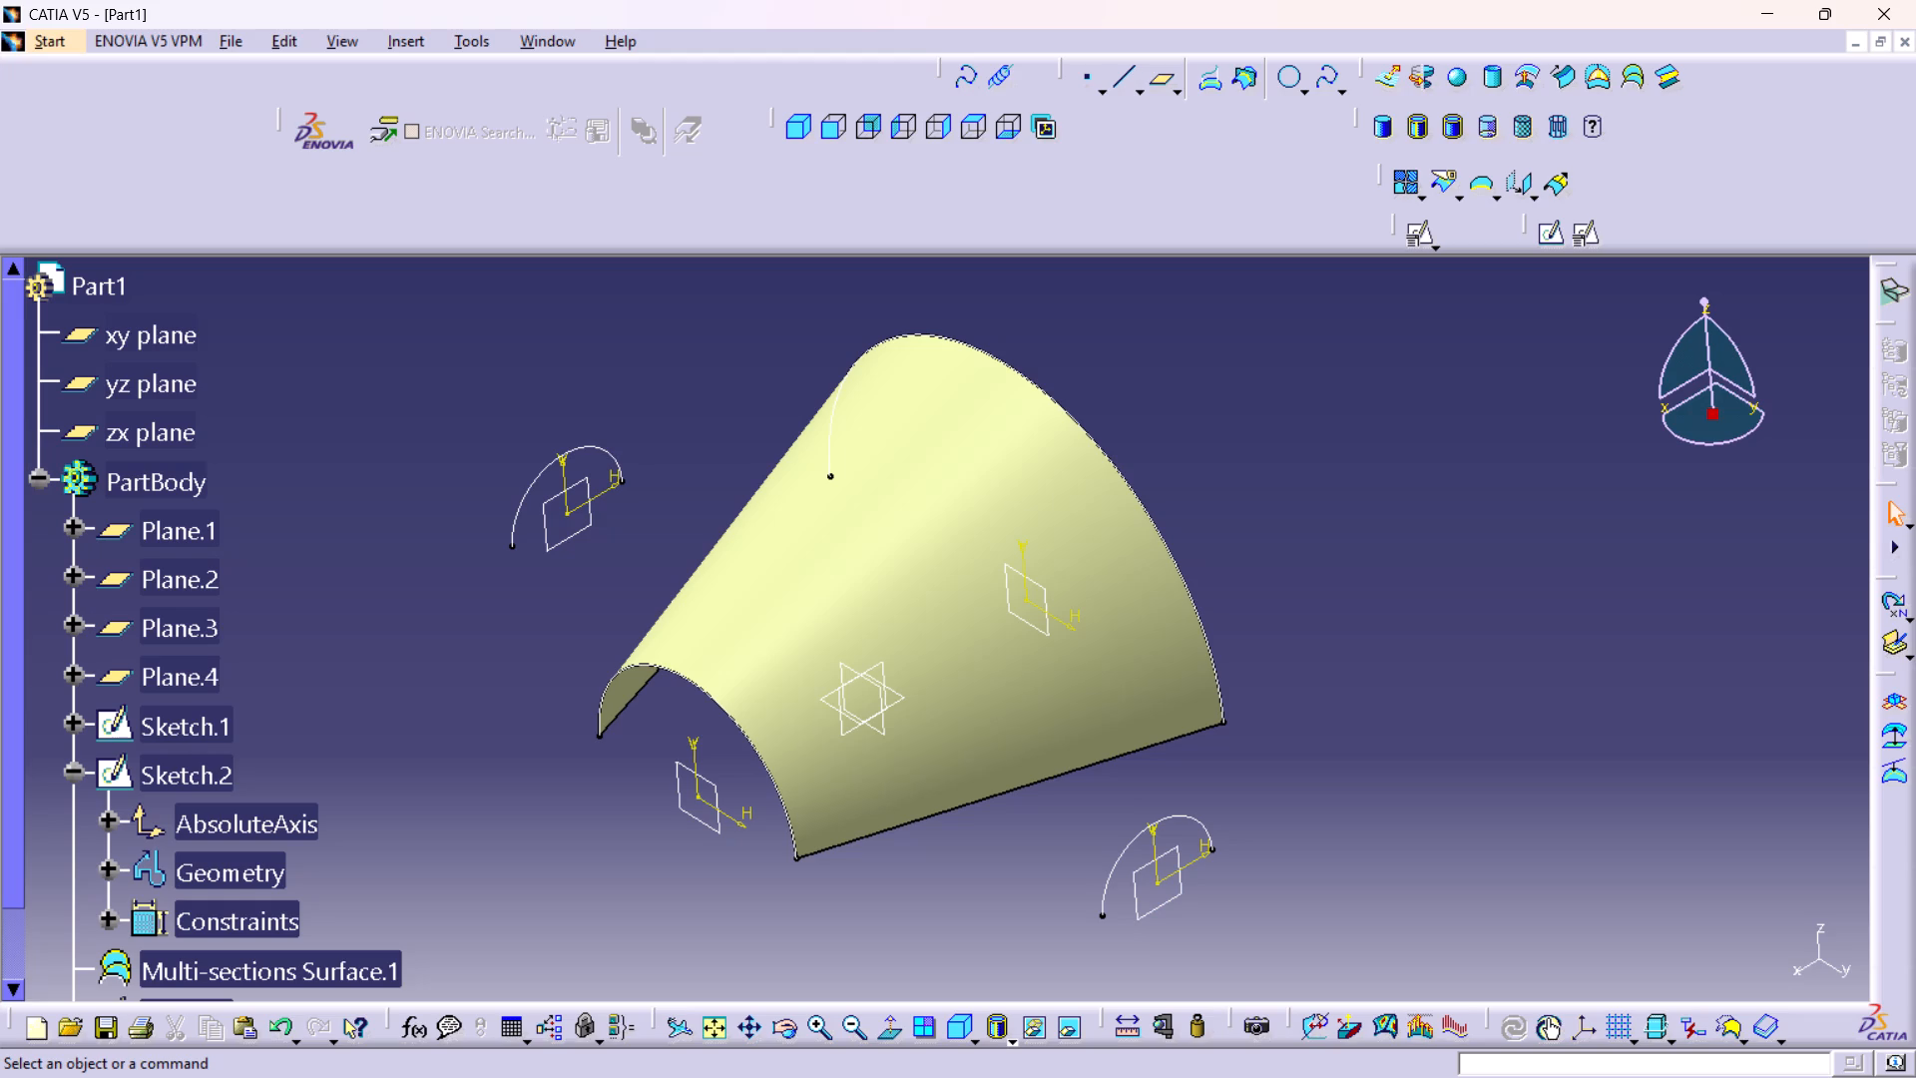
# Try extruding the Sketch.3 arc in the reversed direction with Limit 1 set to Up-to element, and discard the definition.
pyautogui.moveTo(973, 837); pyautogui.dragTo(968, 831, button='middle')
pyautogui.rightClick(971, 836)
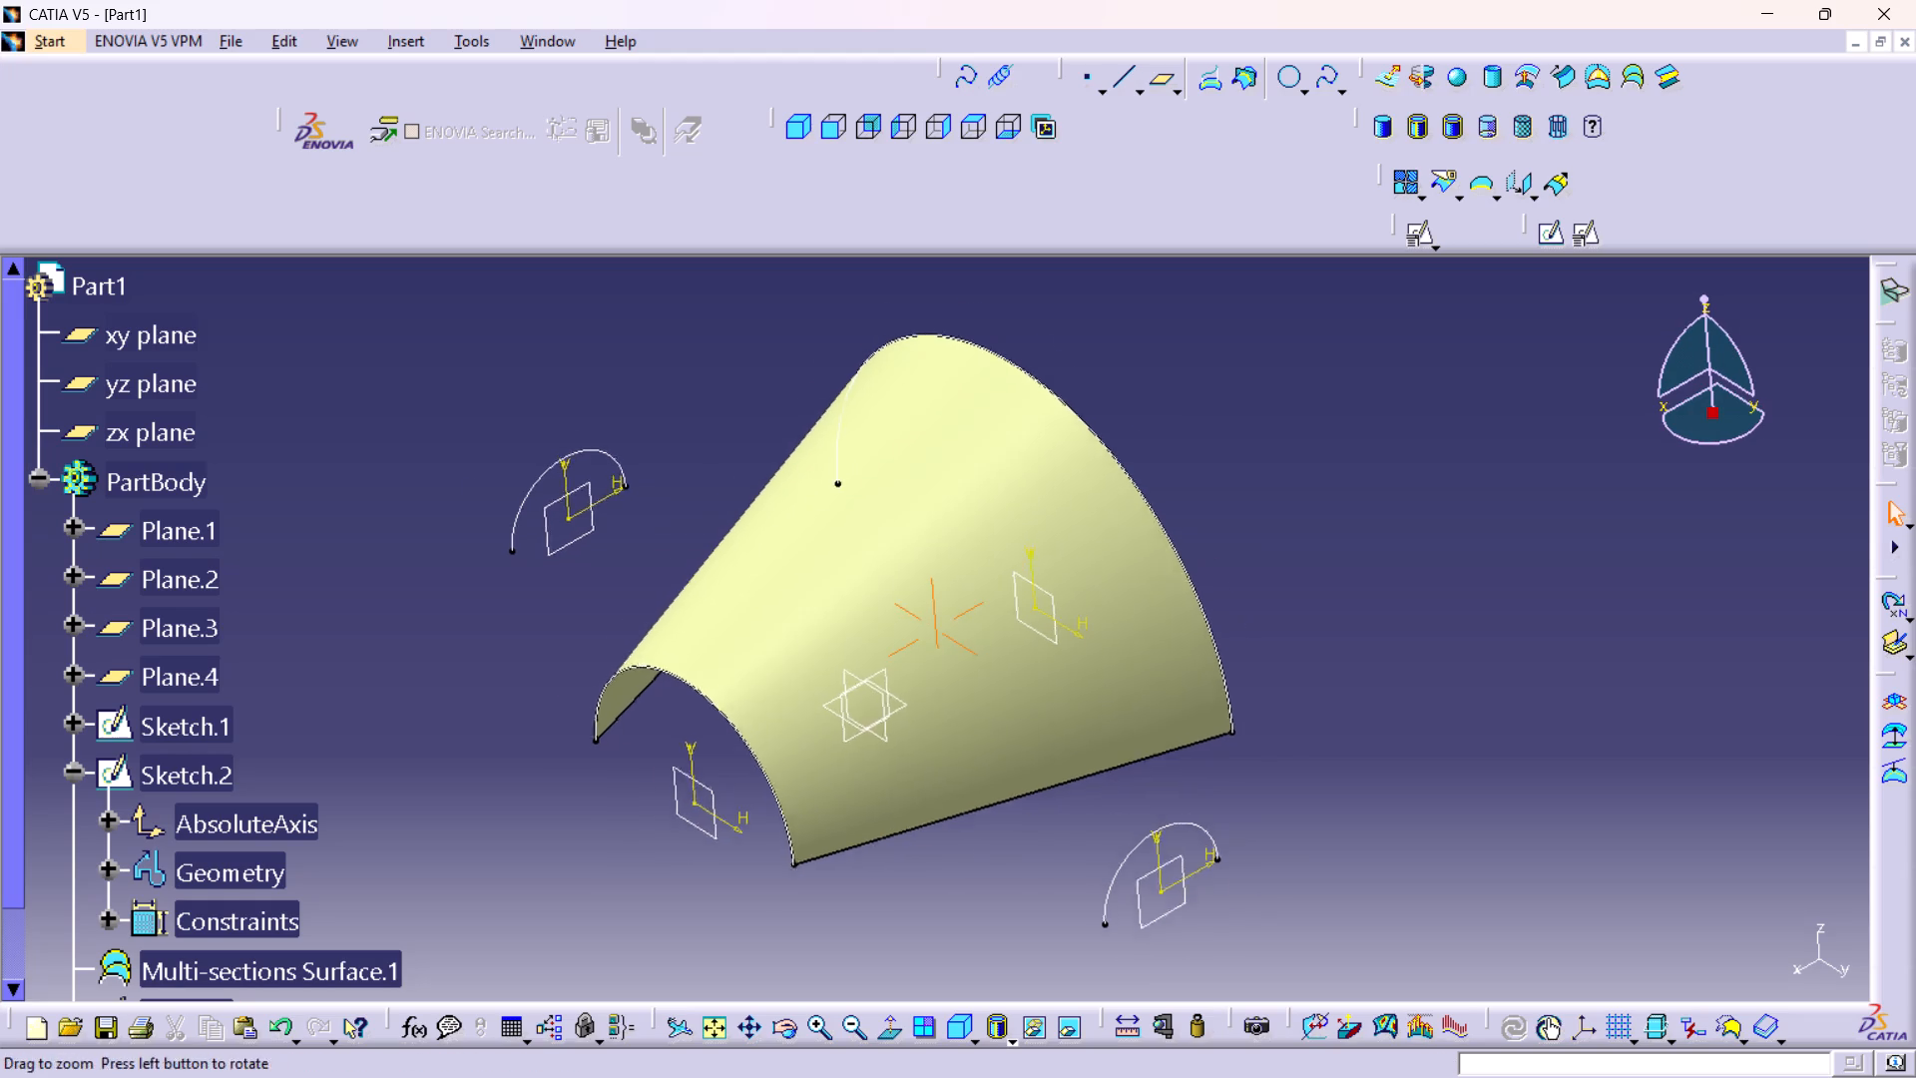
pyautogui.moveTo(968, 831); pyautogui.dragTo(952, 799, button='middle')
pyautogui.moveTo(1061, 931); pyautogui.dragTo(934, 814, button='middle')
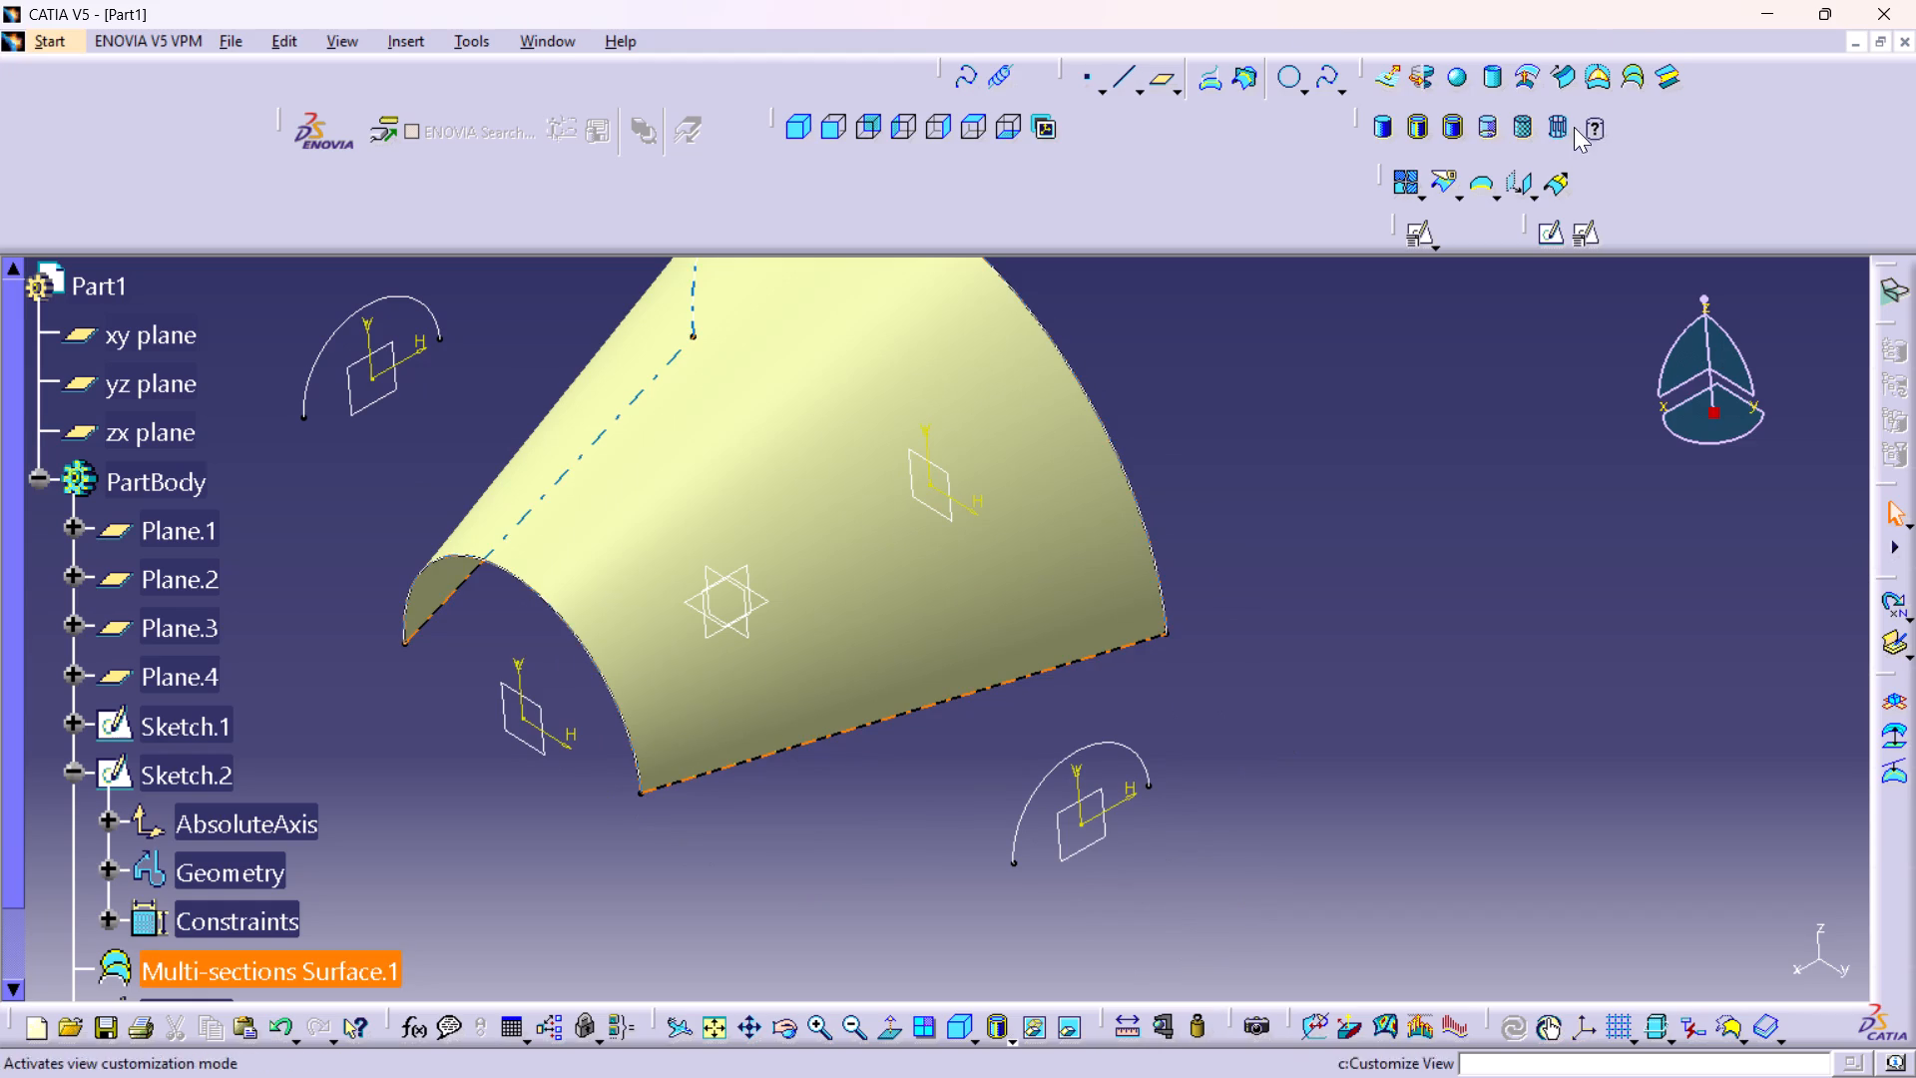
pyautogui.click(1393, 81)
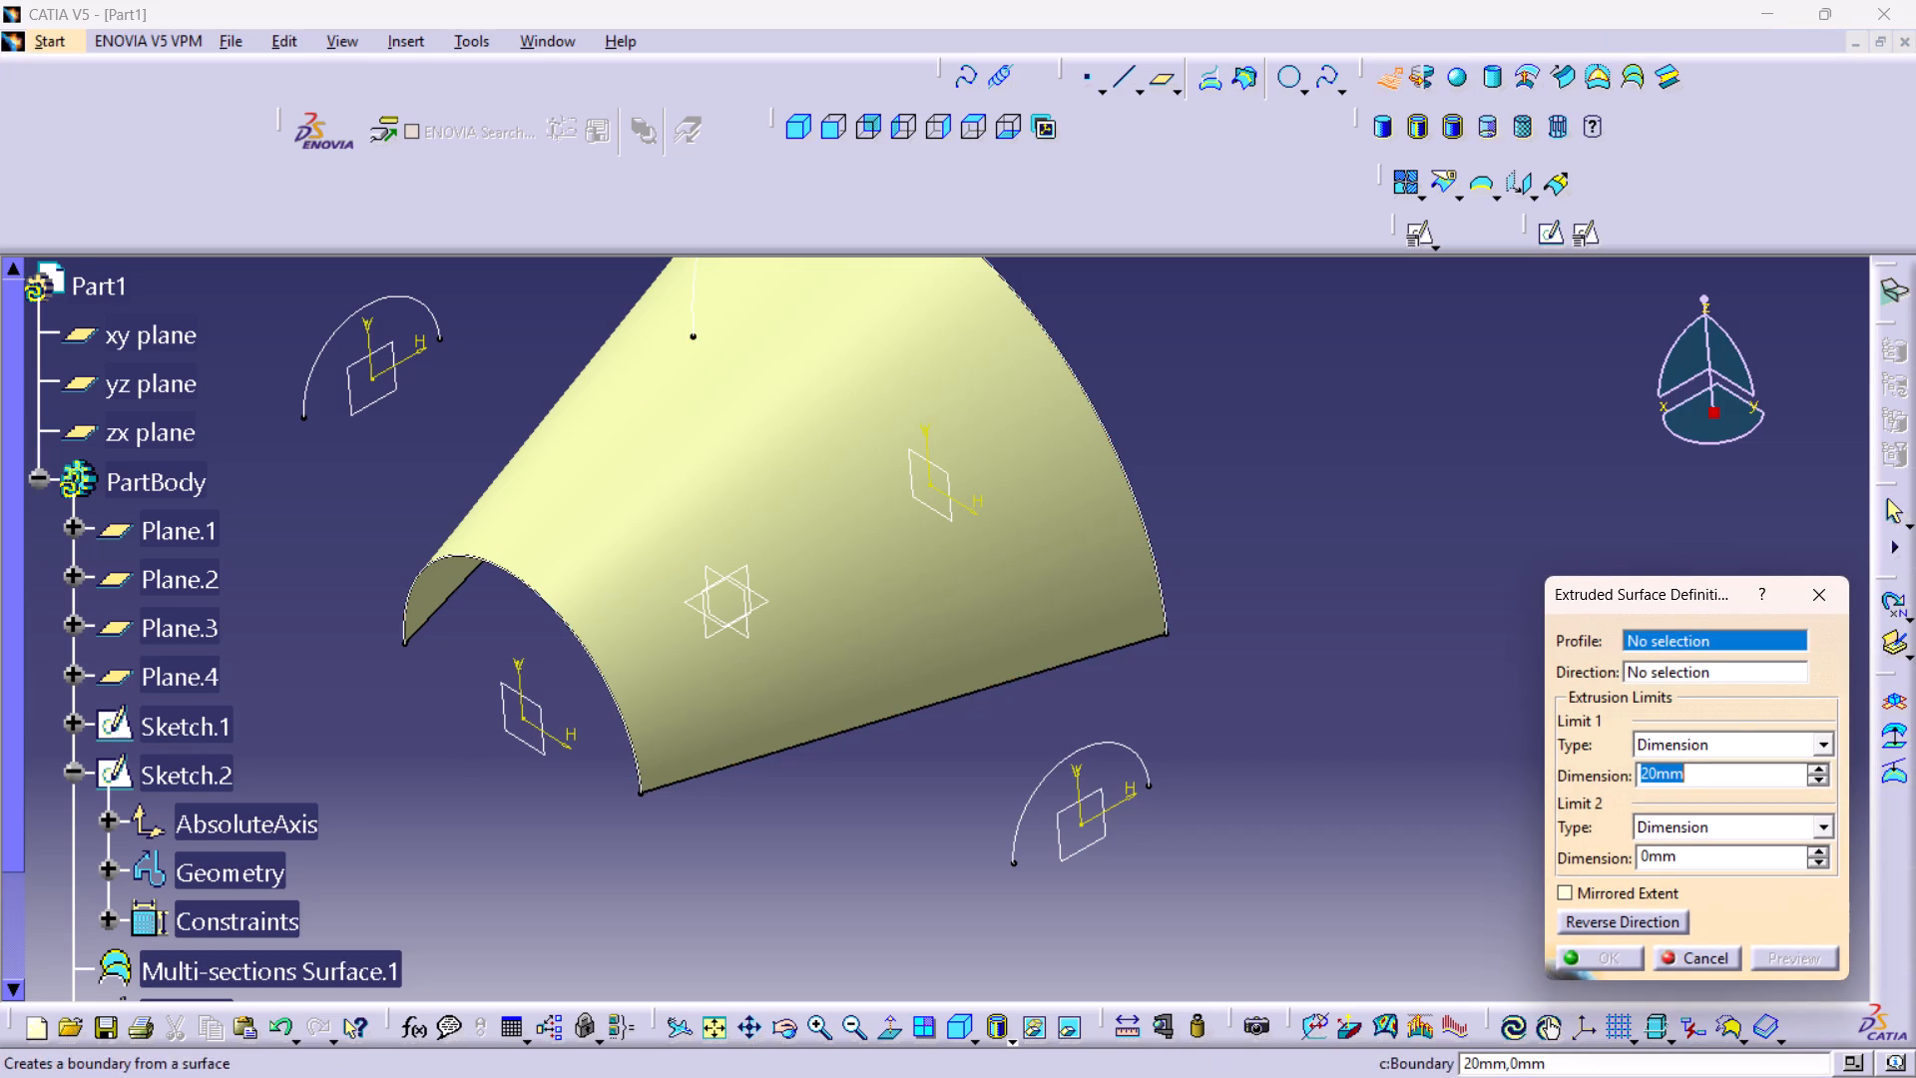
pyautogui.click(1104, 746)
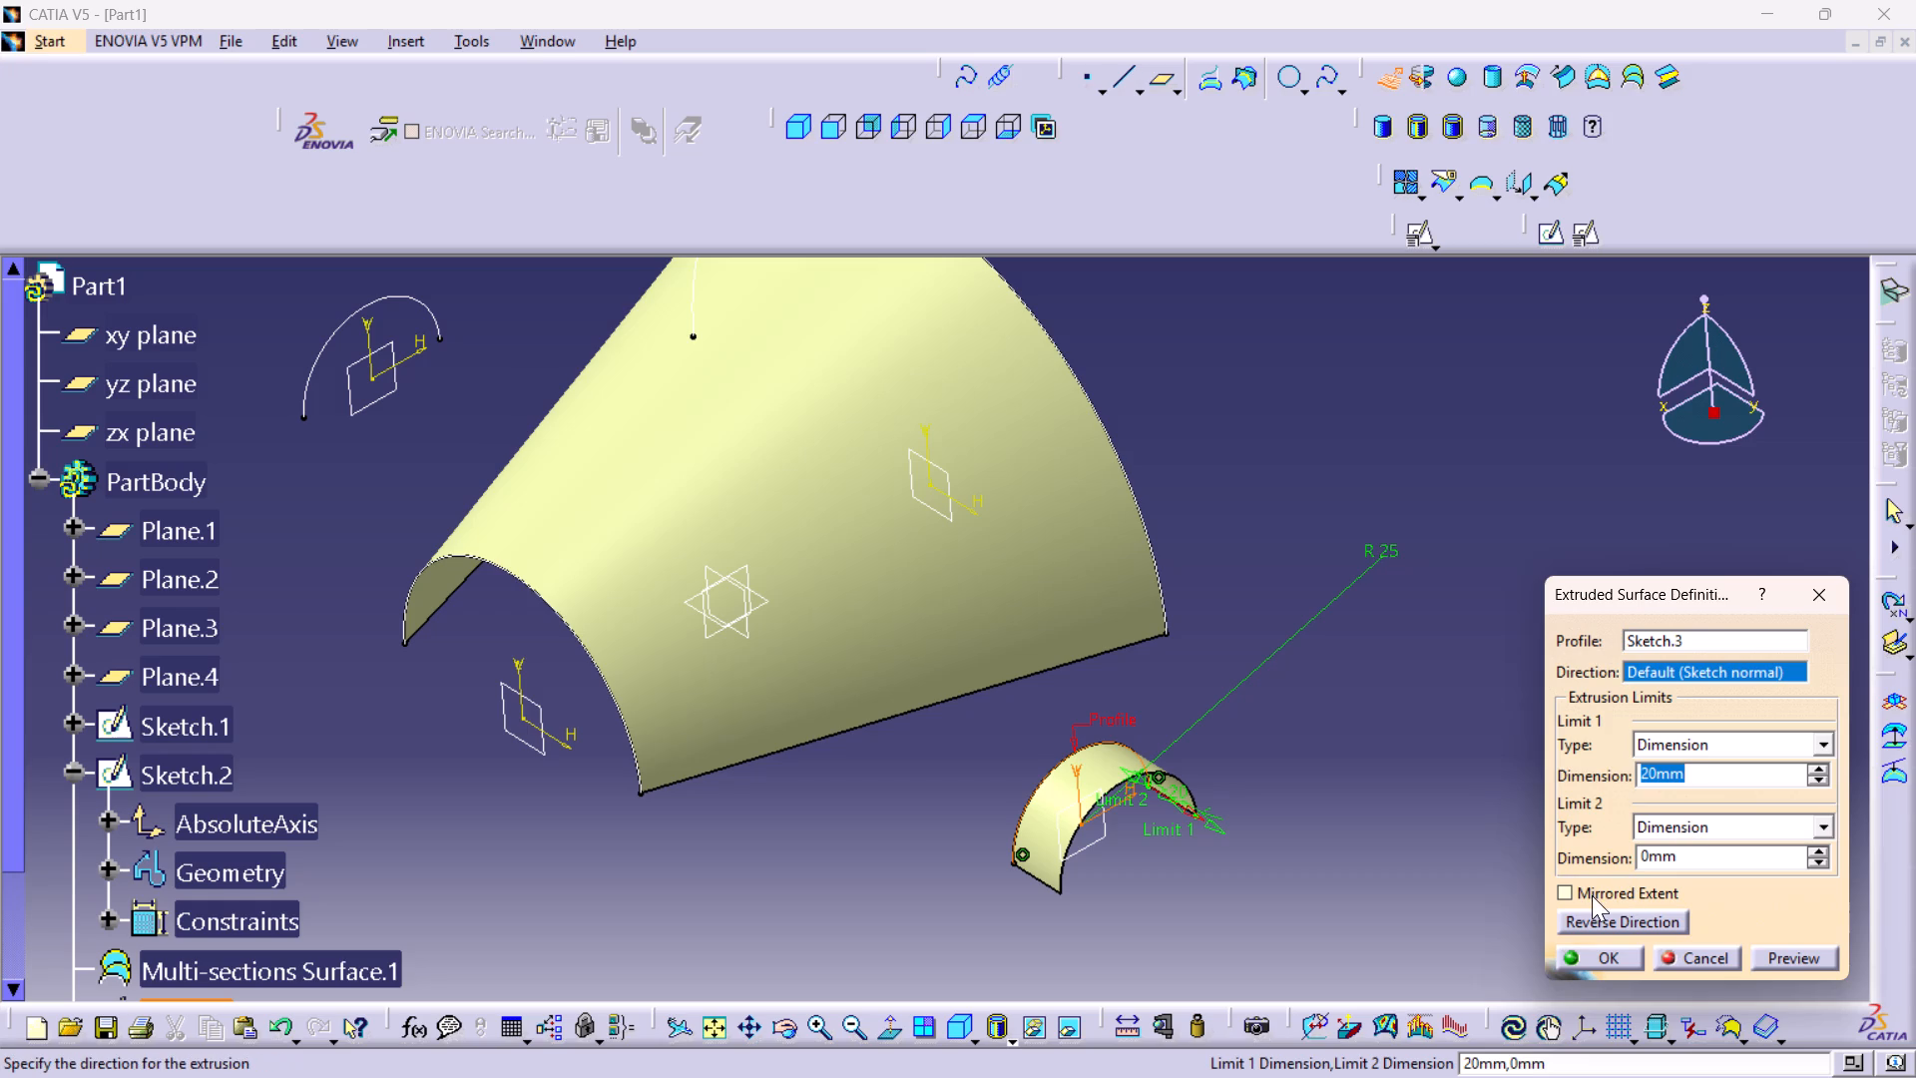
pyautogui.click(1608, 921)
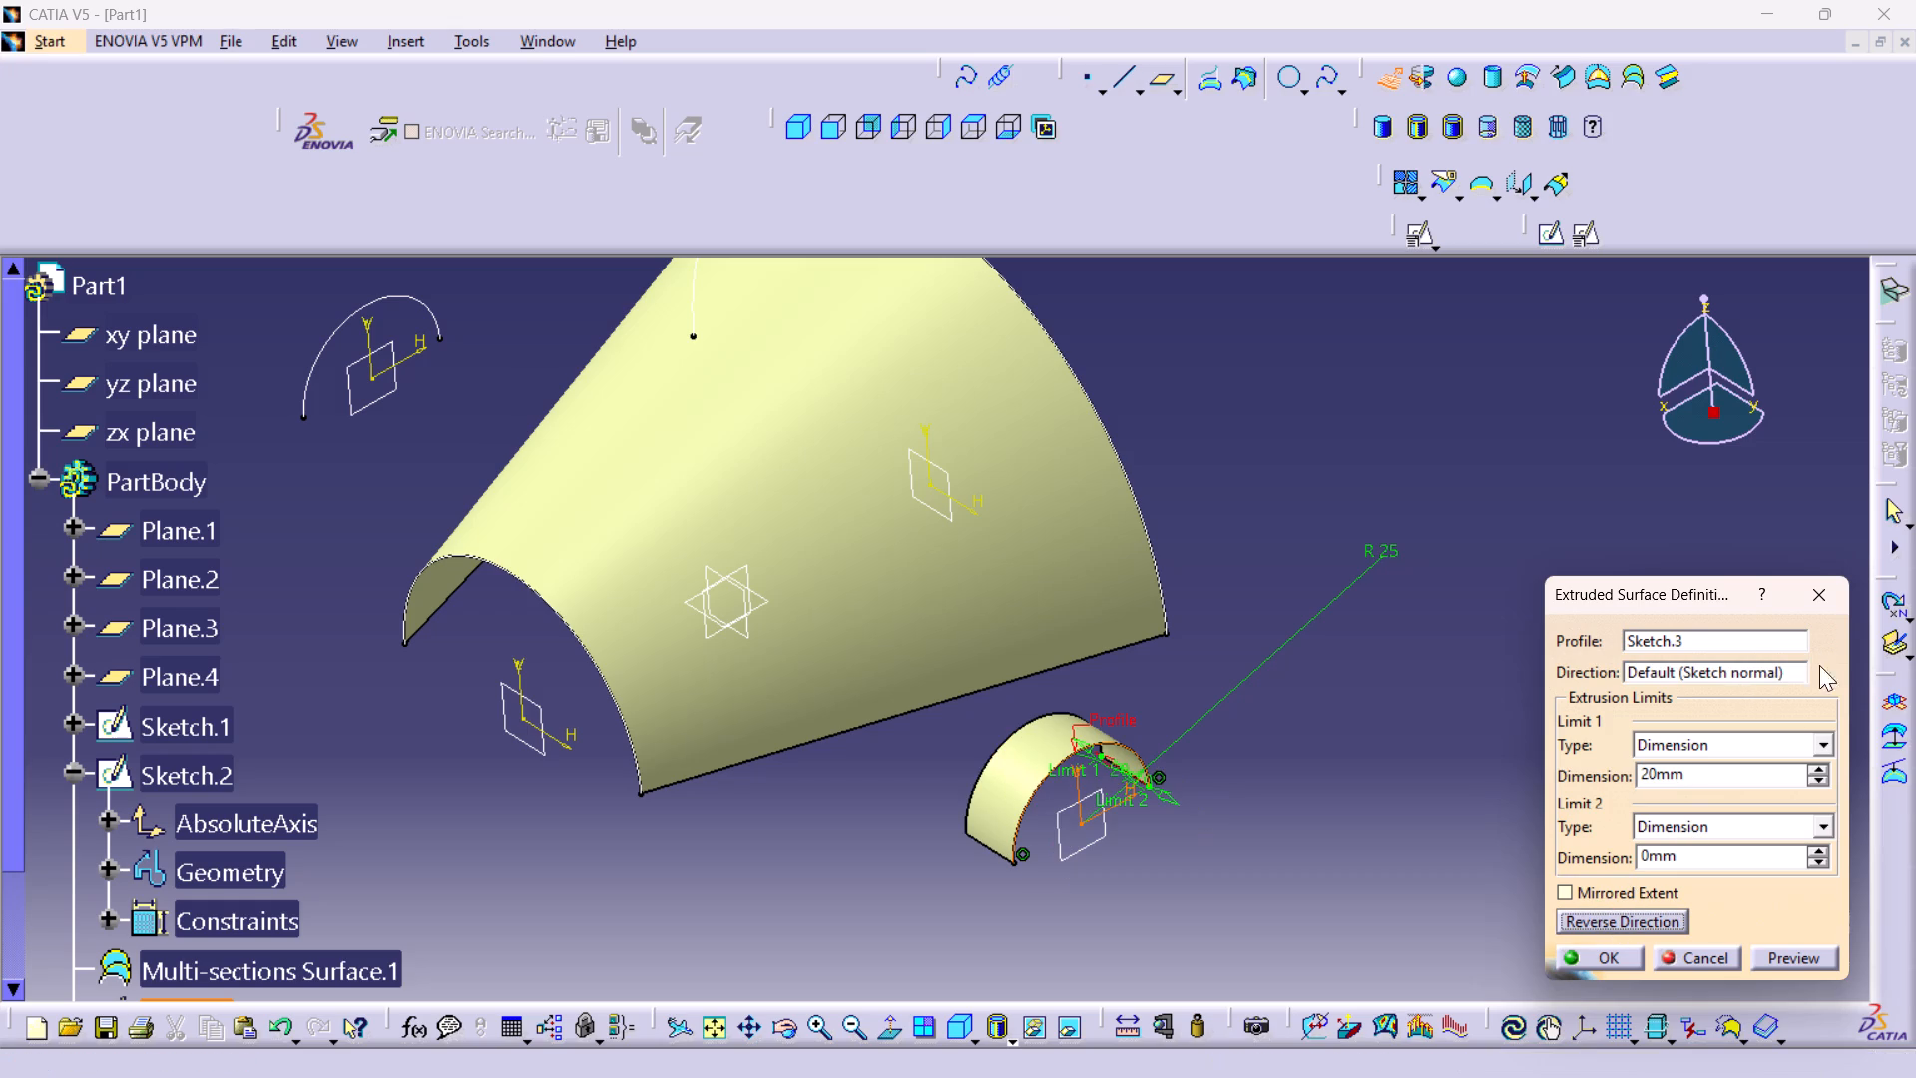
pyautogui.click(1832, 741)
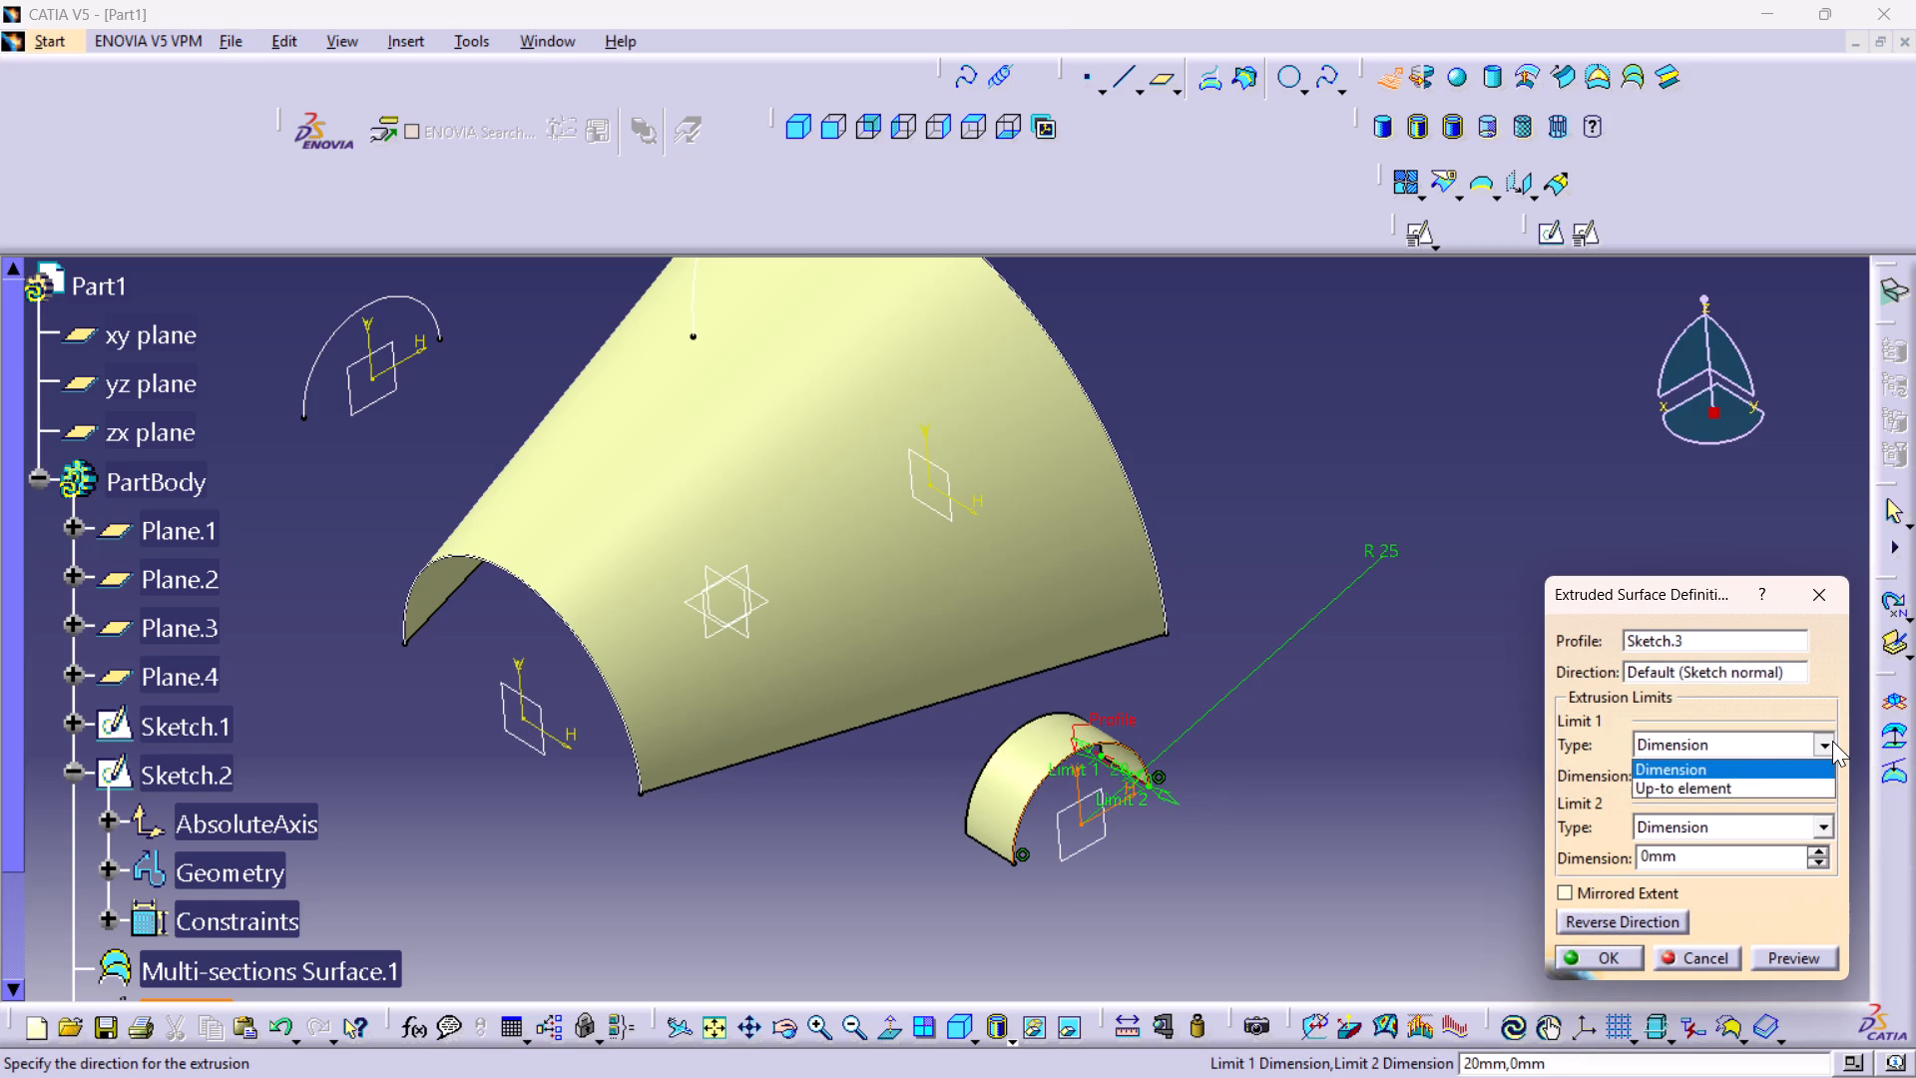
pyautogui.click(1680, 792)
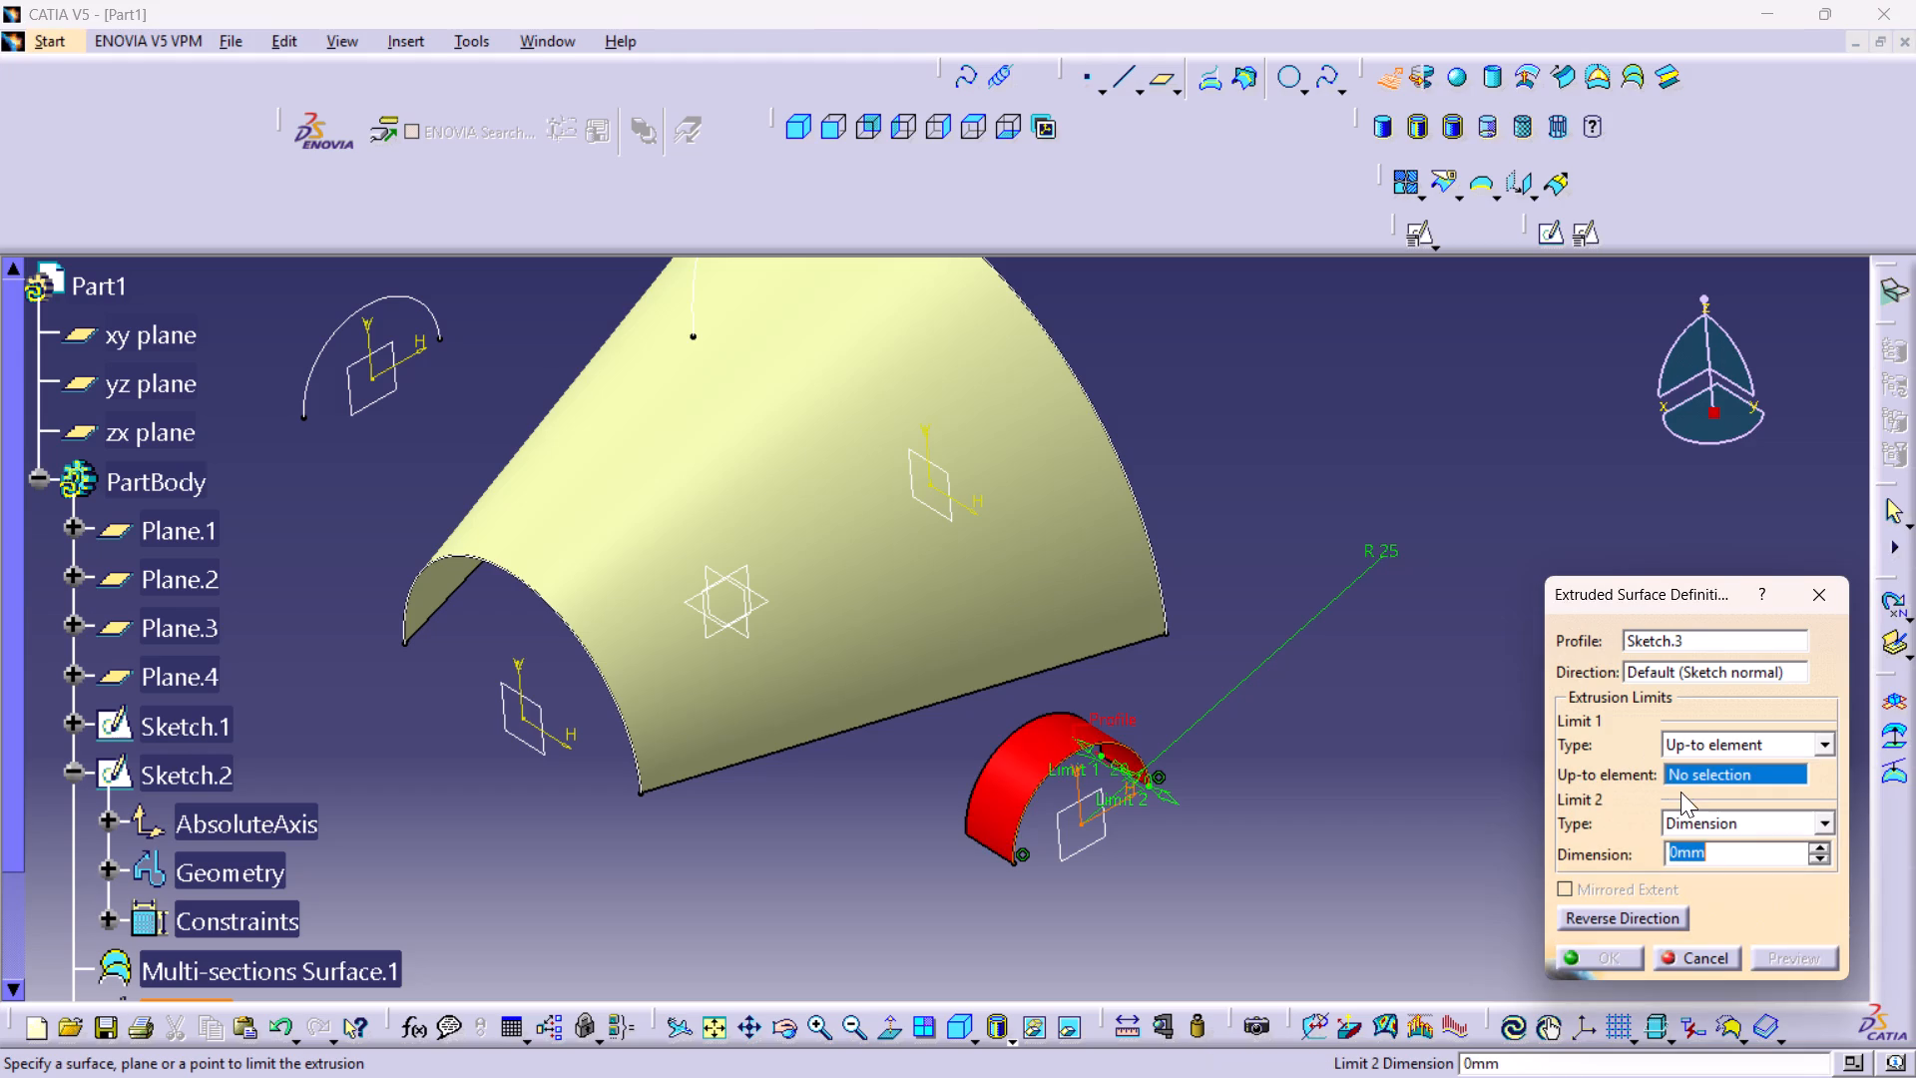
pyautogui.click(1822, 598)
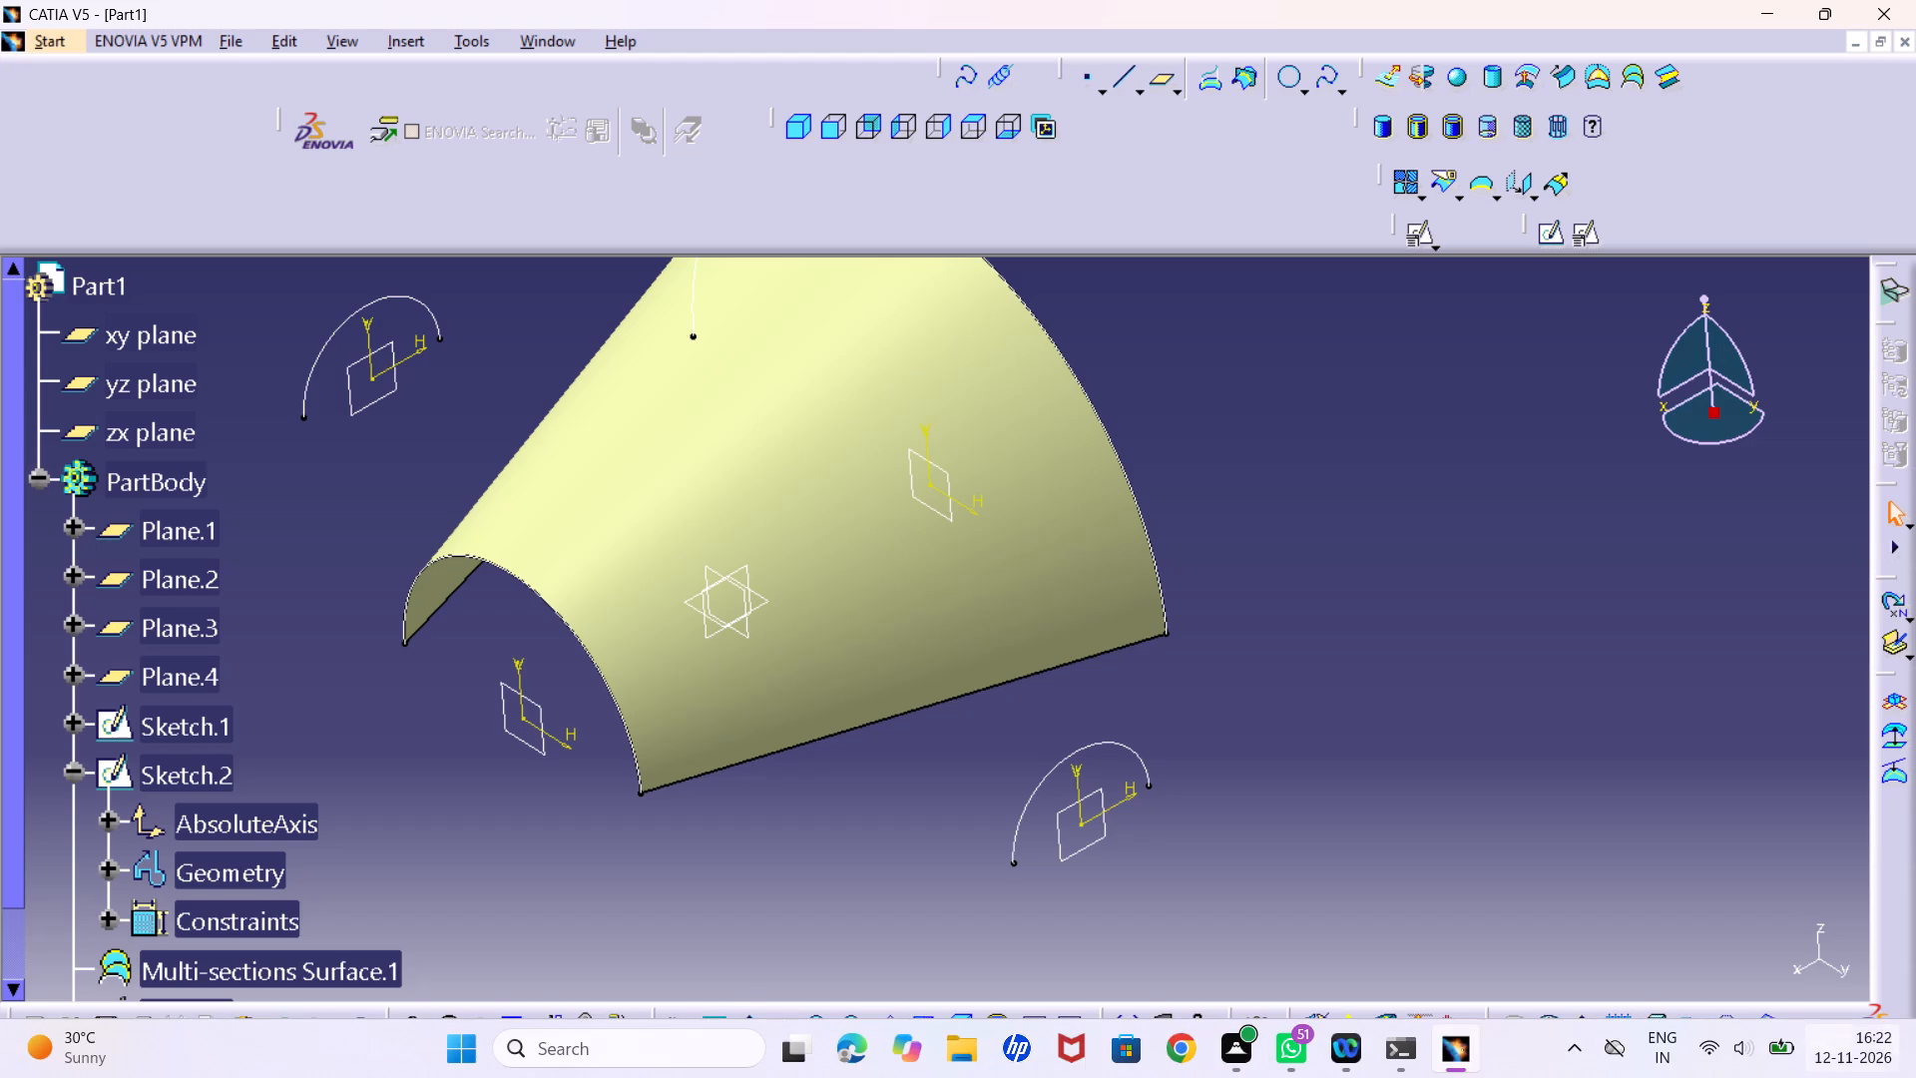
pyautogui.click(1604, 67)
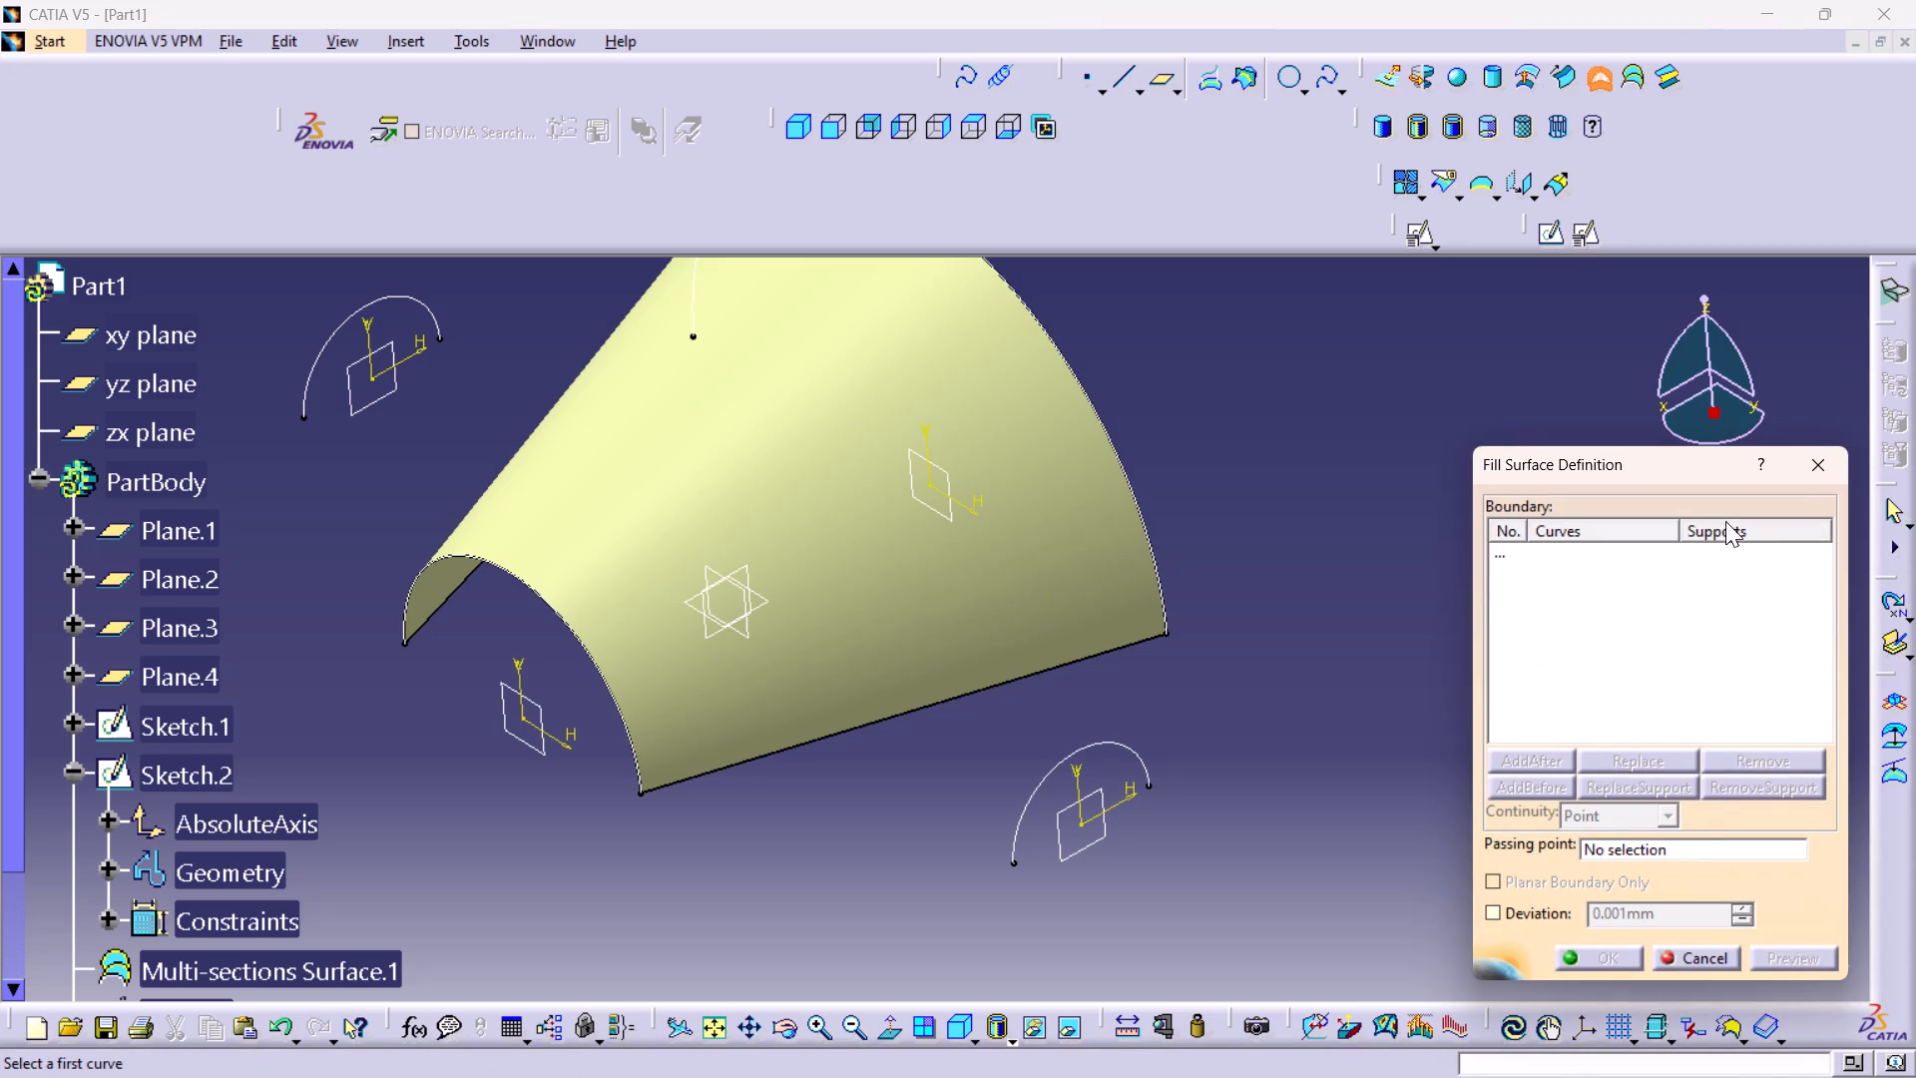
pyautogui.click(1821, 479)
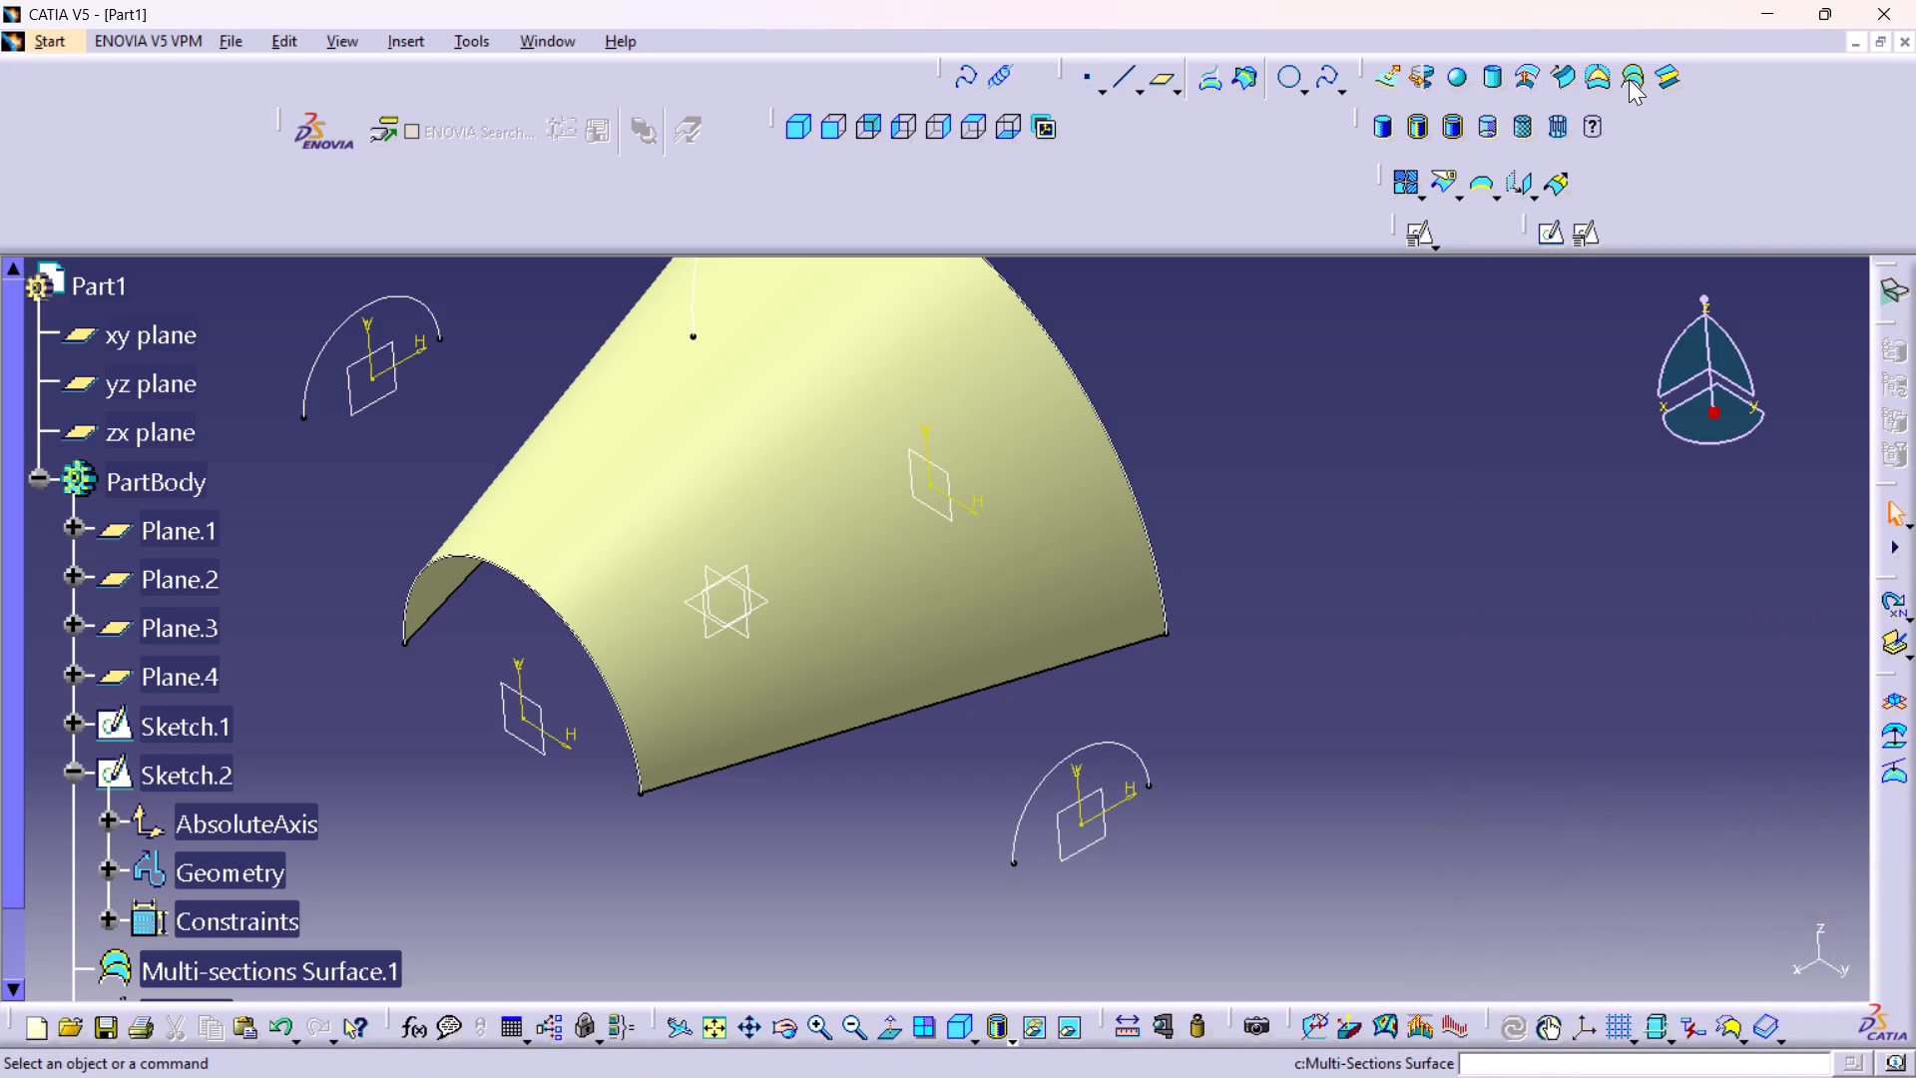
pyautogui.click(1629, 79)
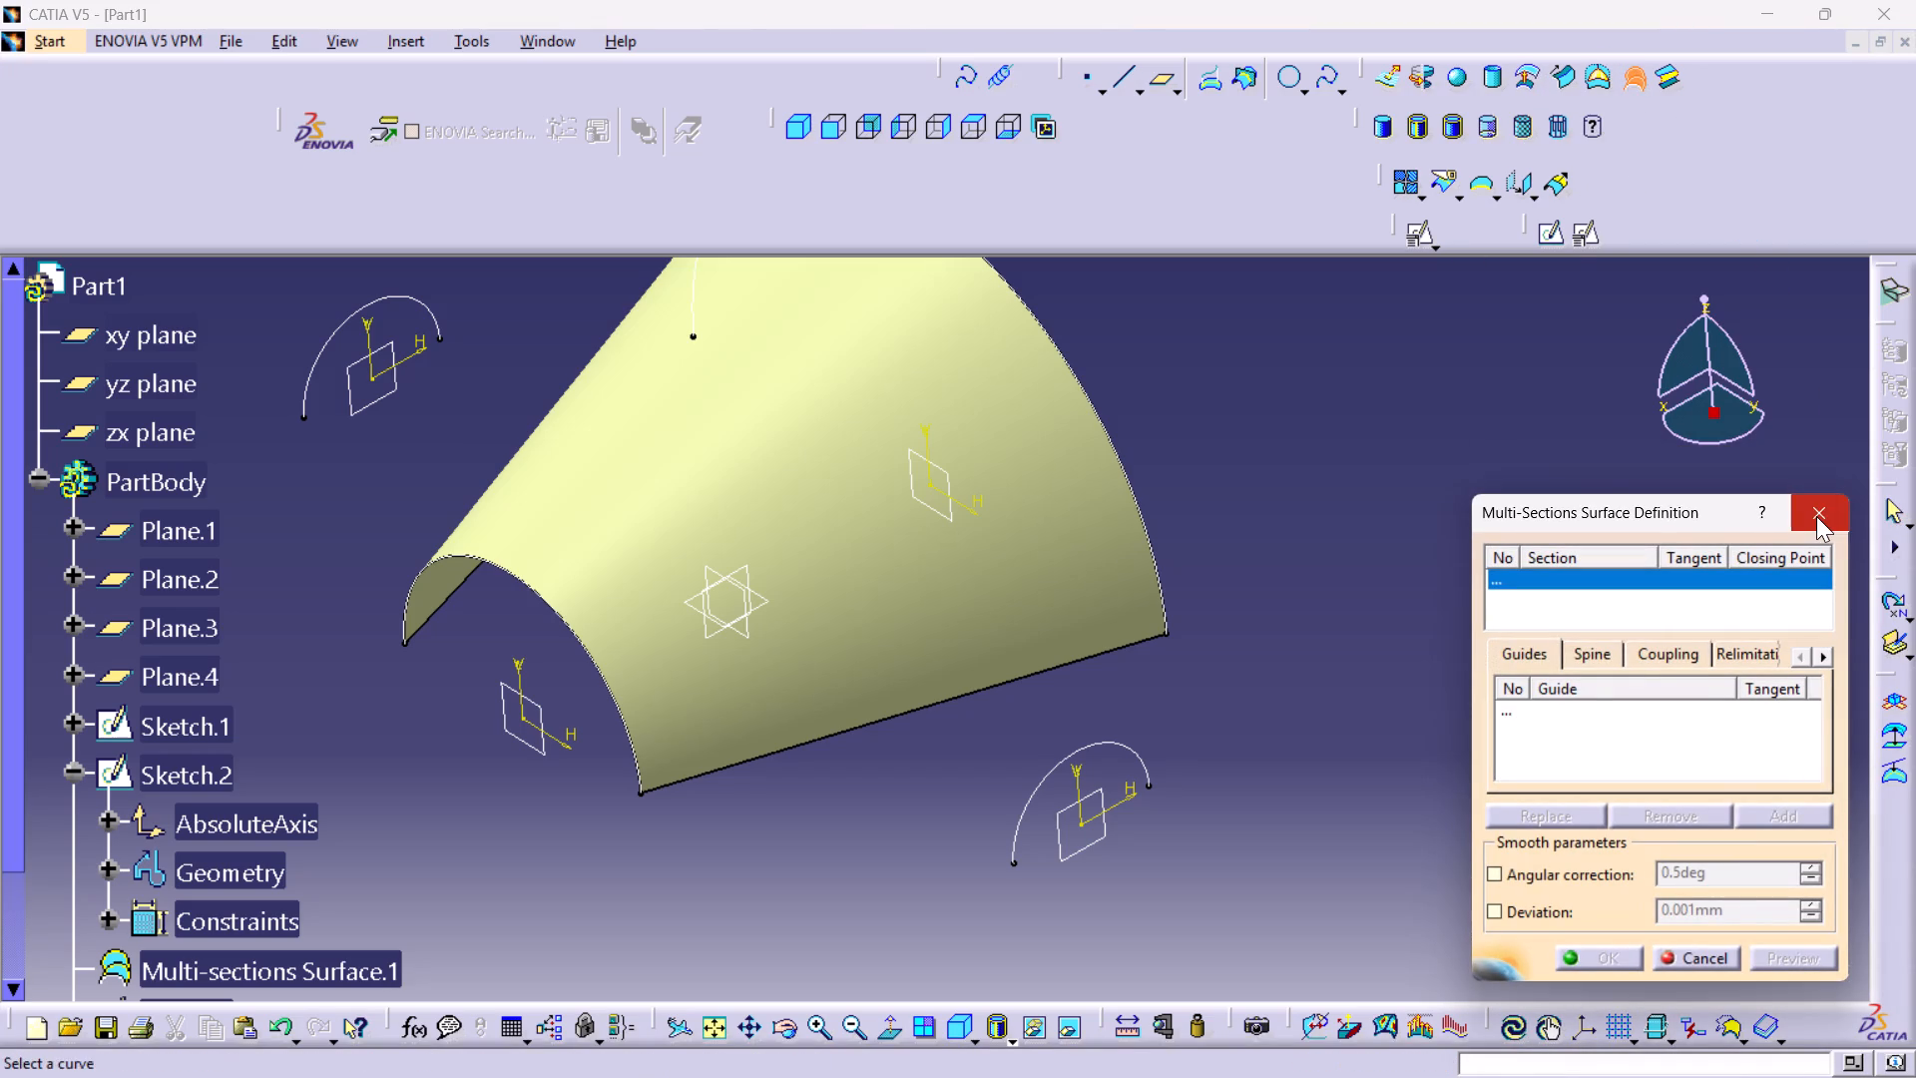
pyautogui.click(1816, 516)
# Start a swept surface with an explicit profile, trying the With pulling direction subtype before choosing With reference surface.
pyautogui.click(1559, 81)
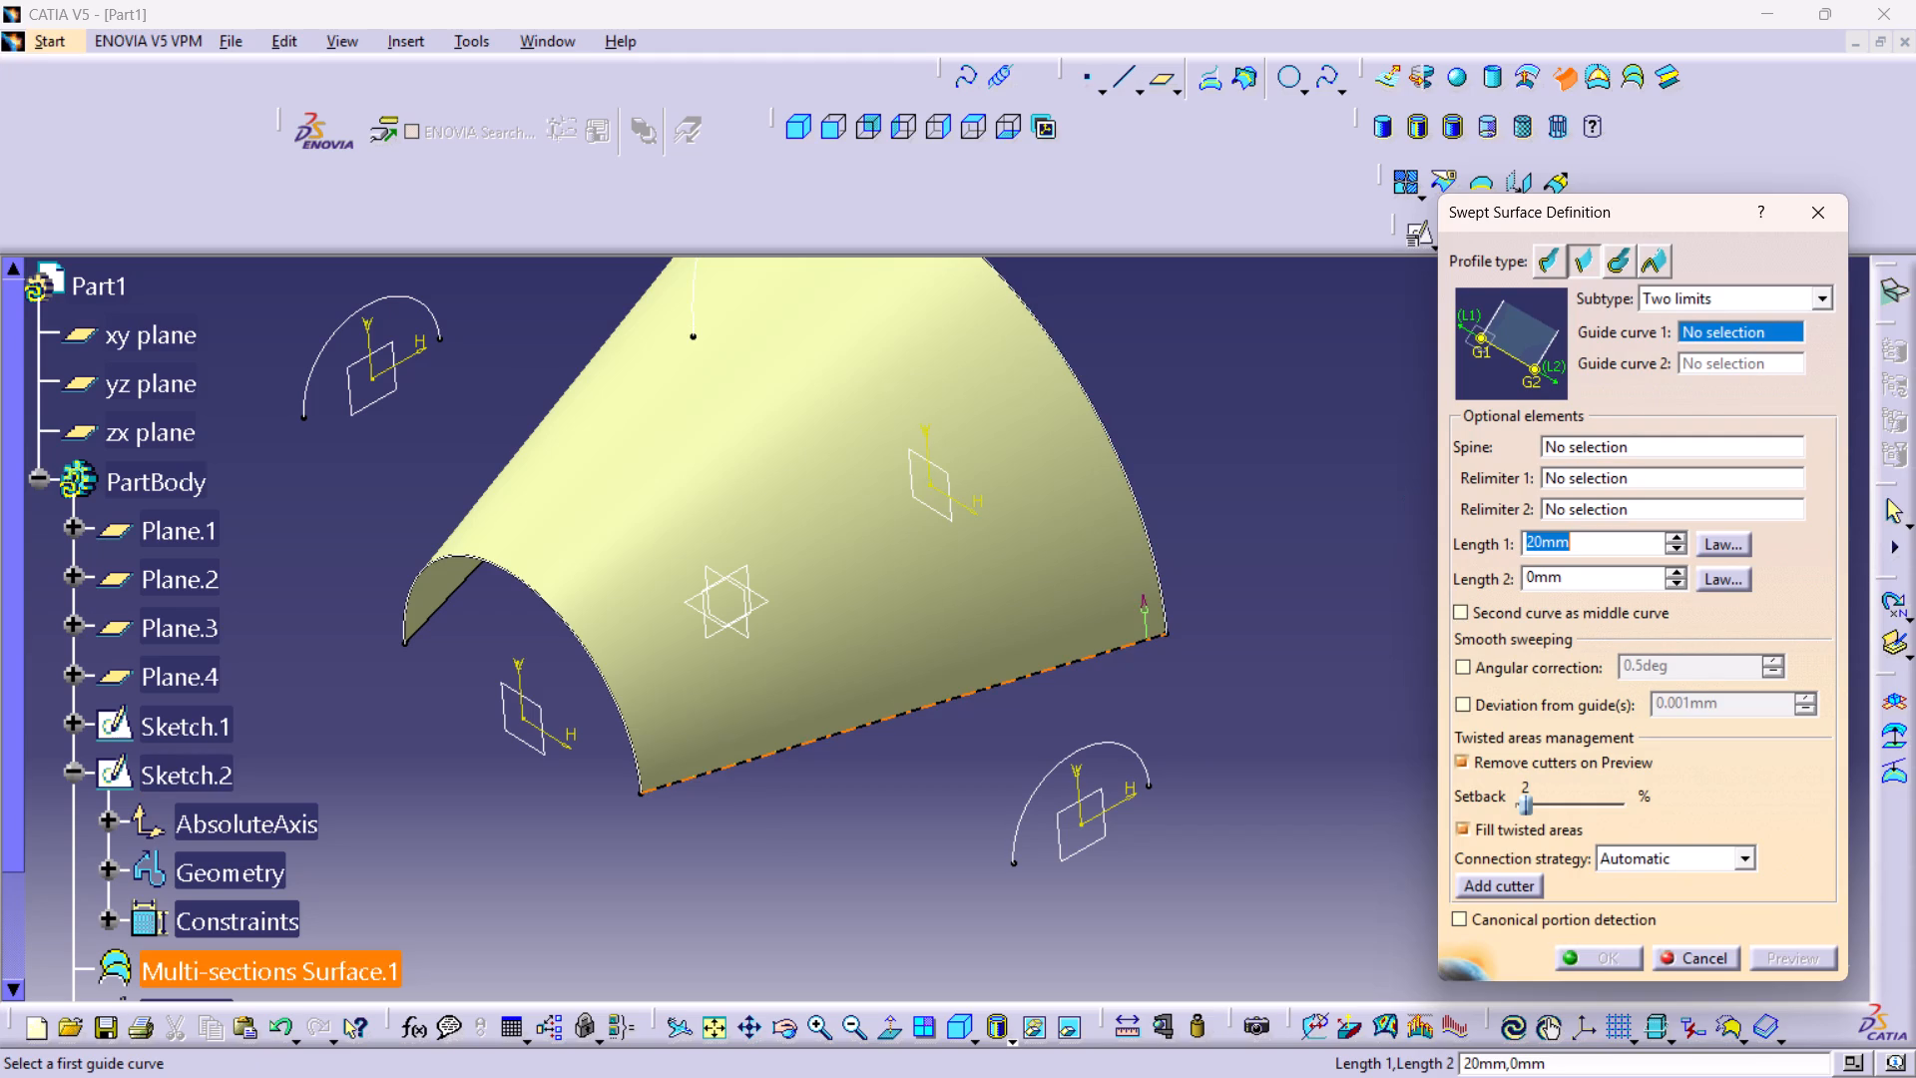
pyautogui.click(1823, 298)
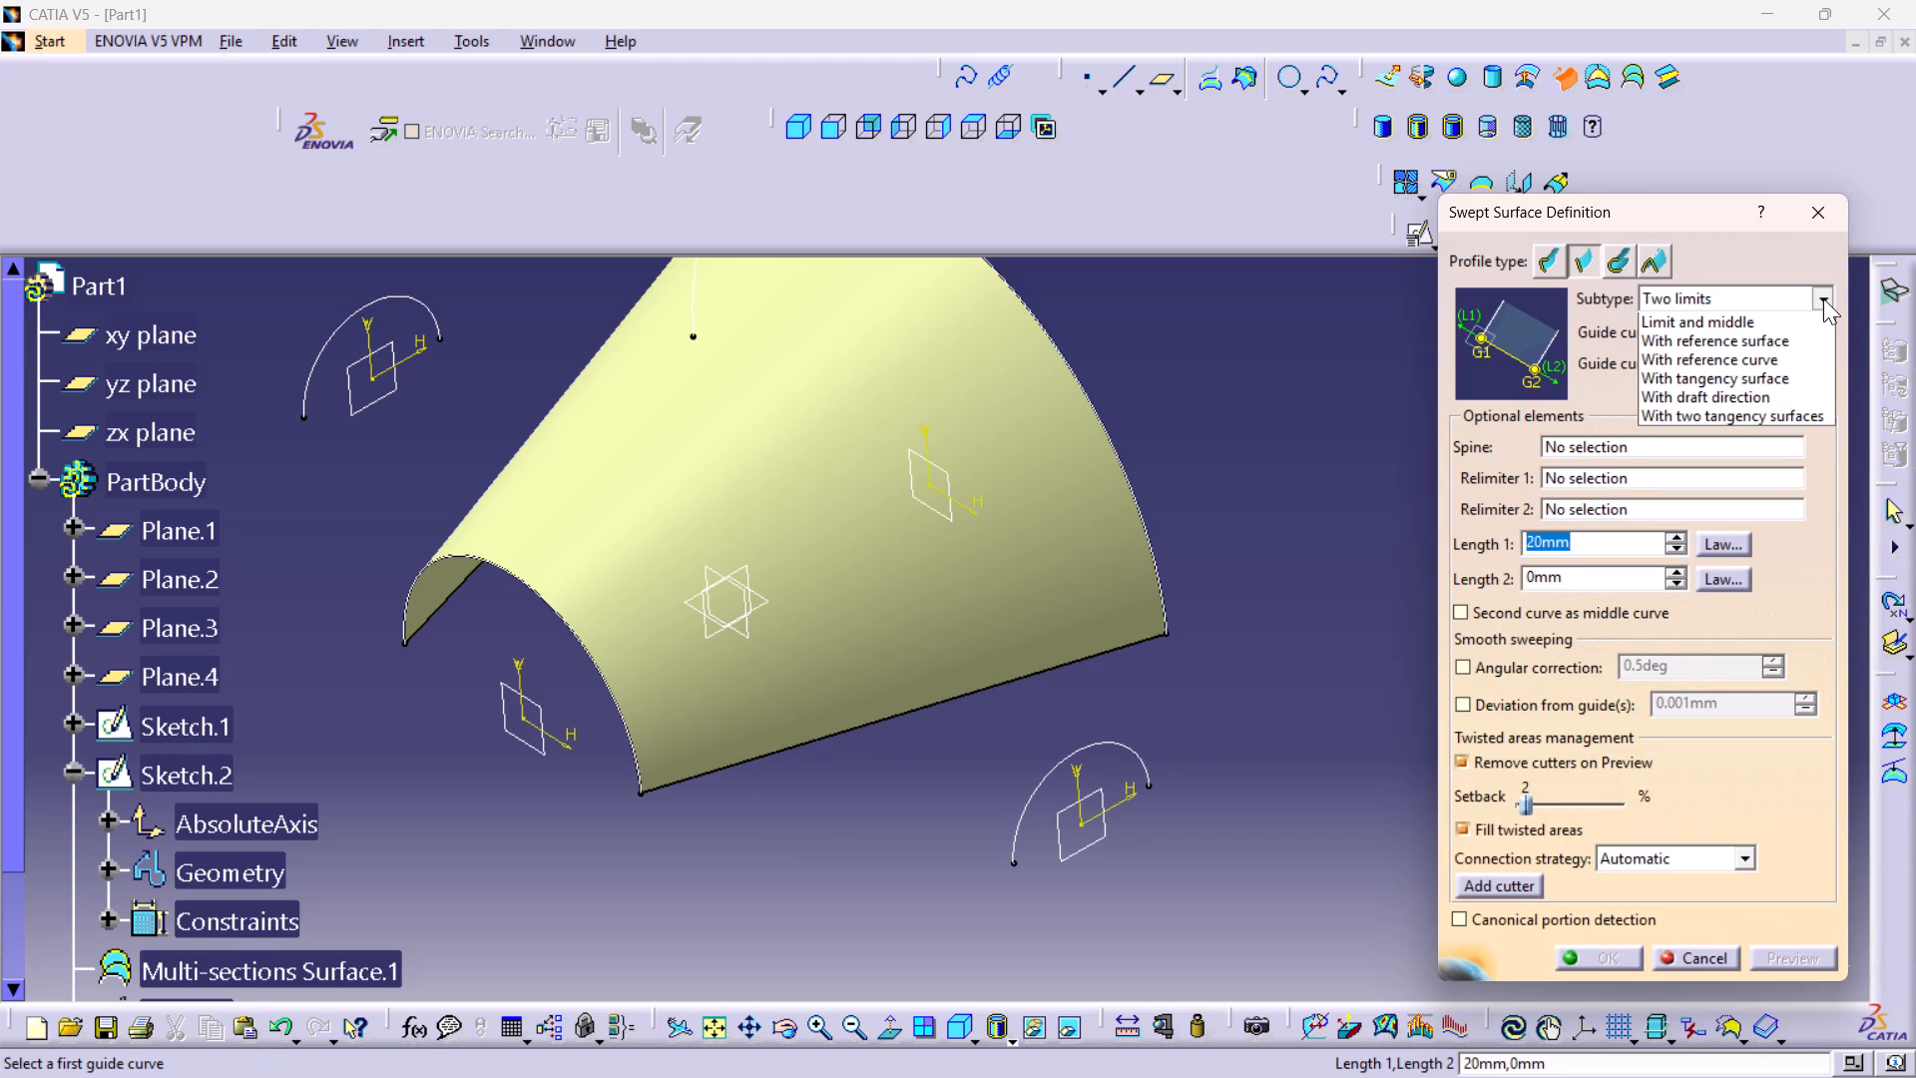
pyautogui.click(1742, 346)
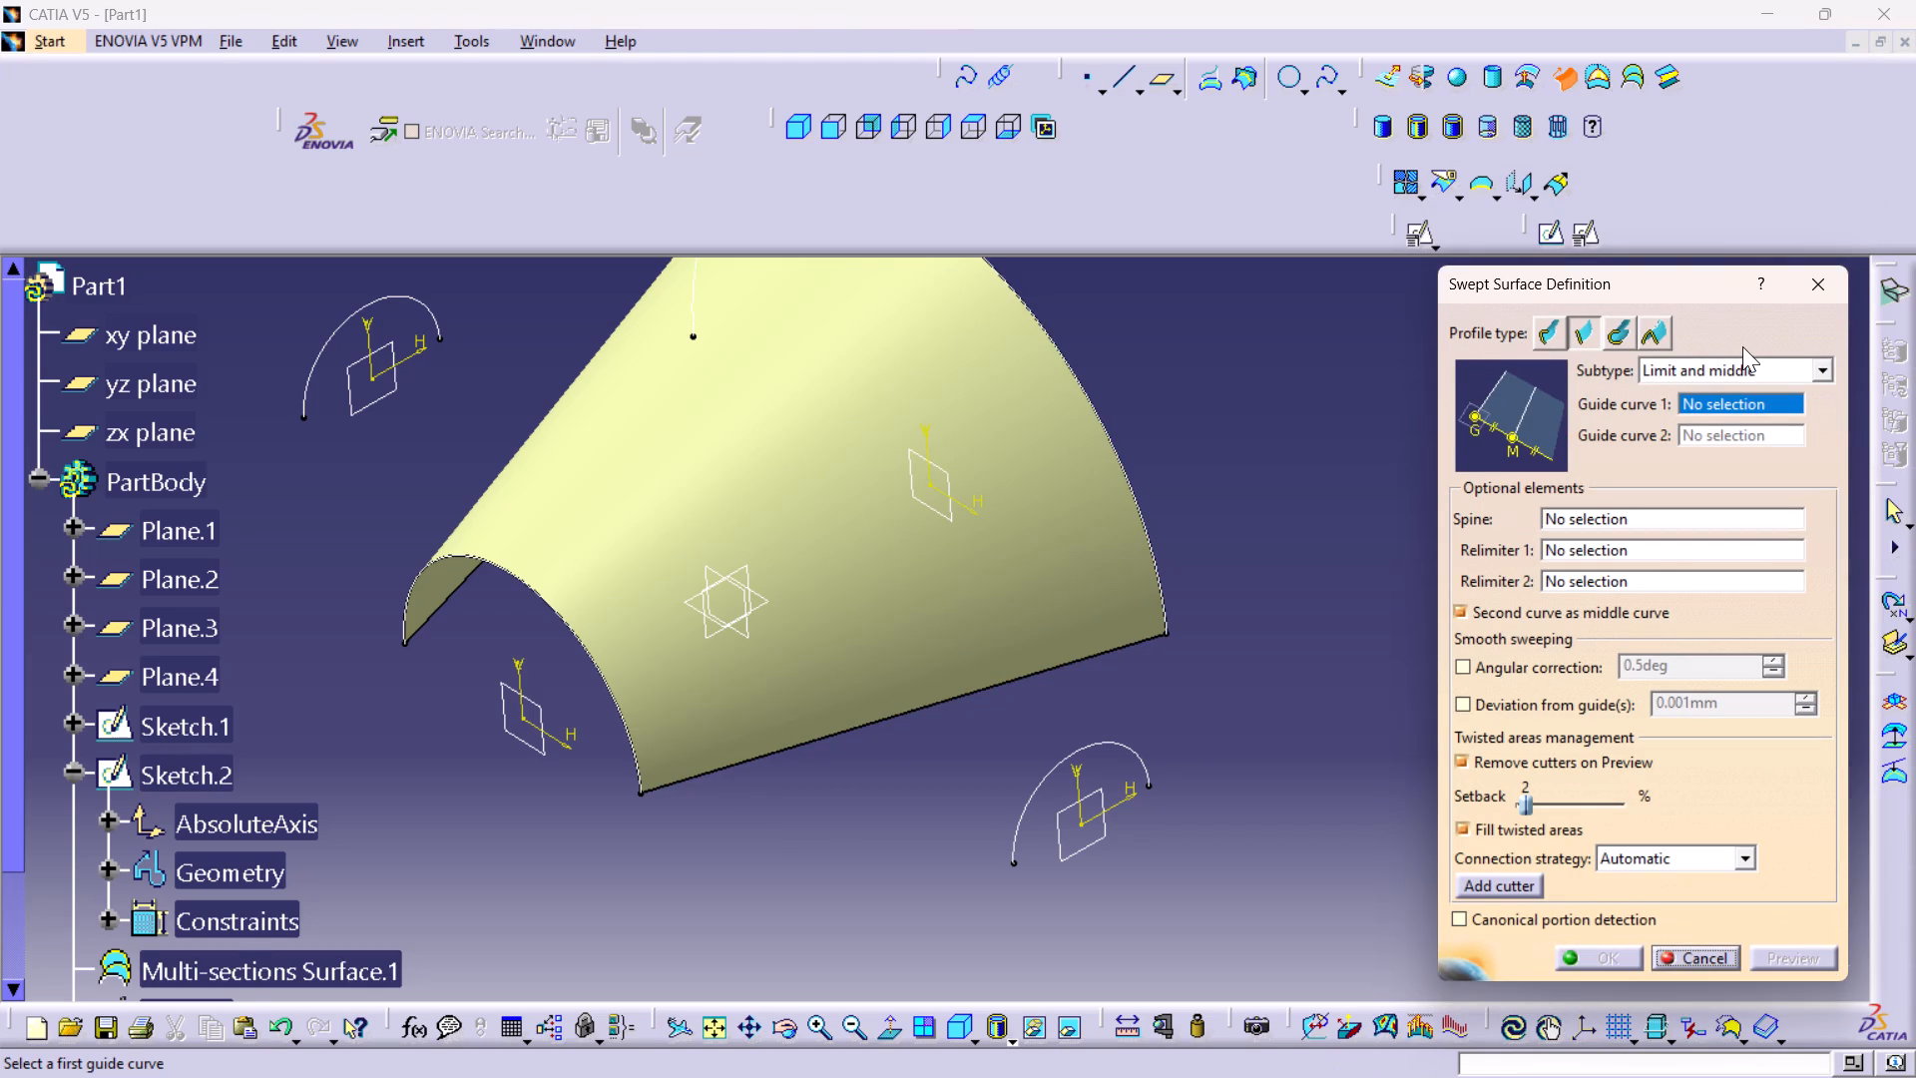
pyautogui.click(1580, 331)
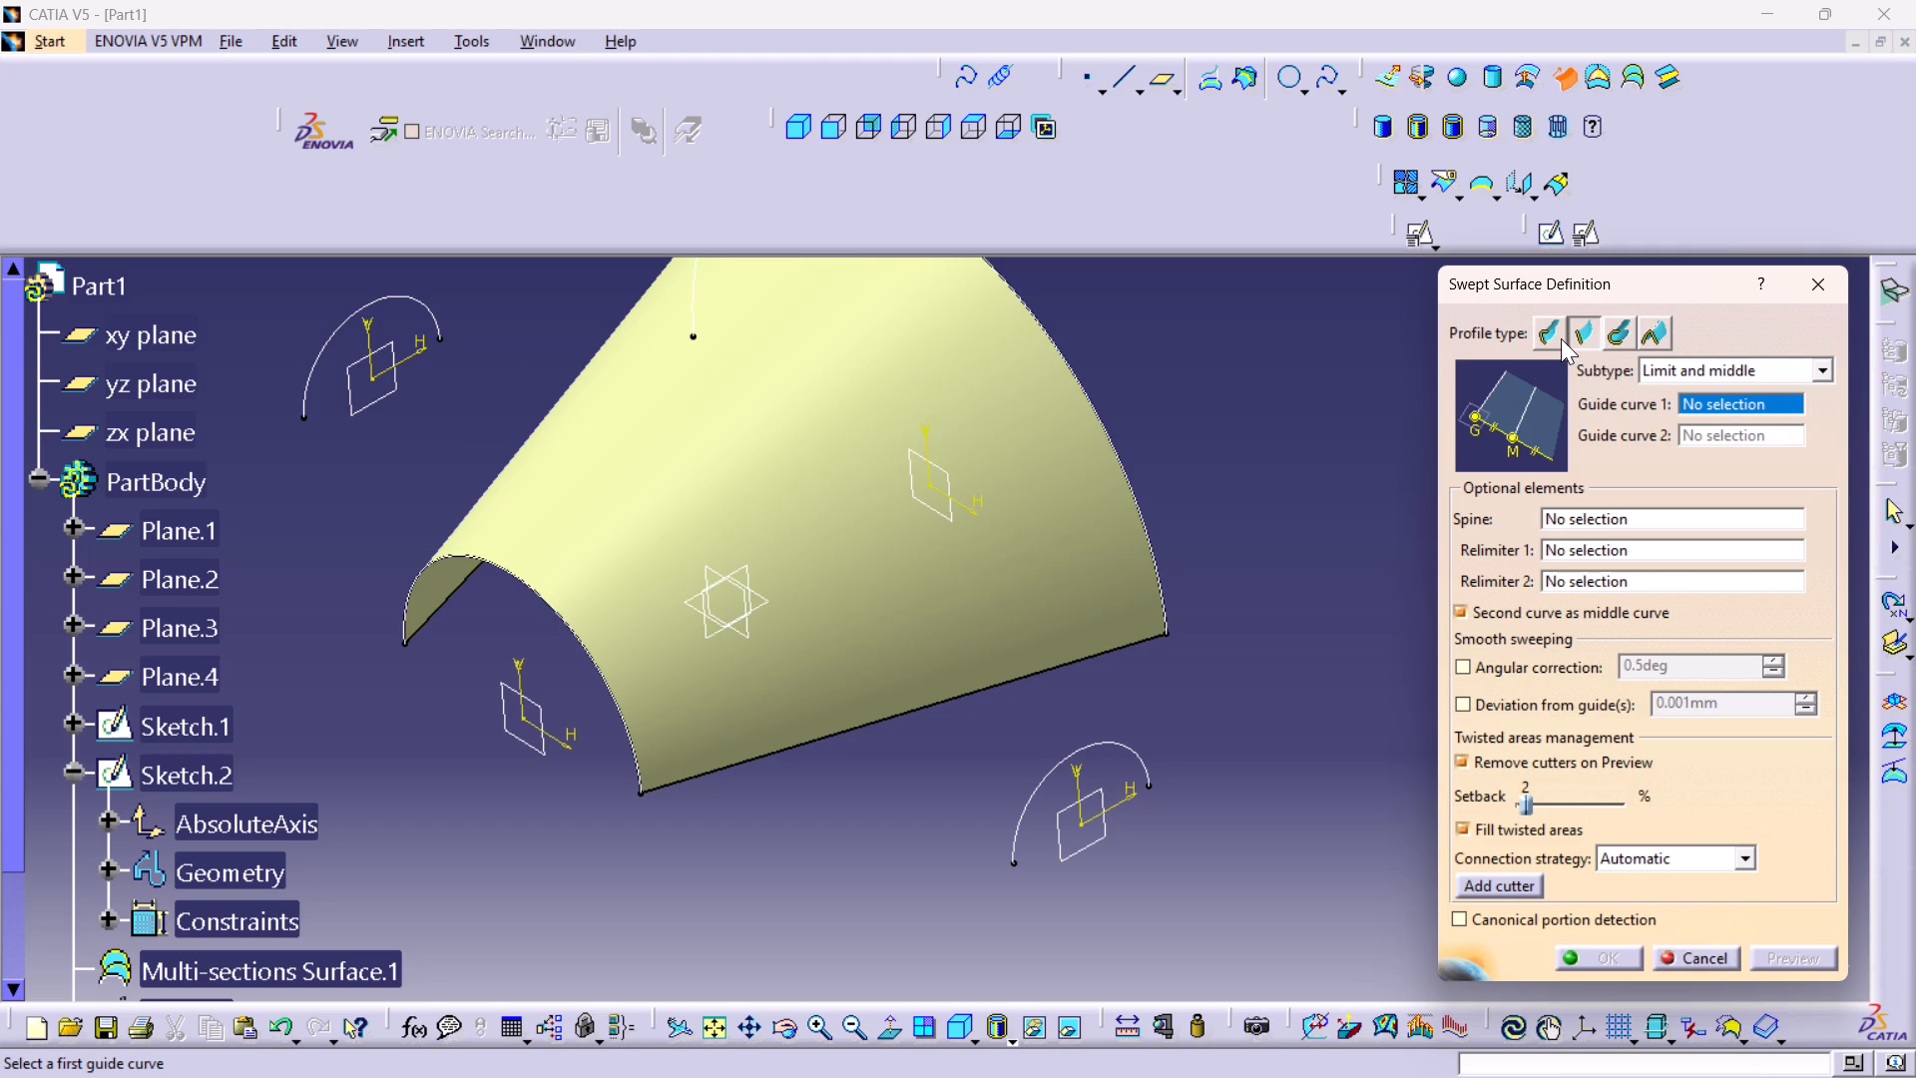
pyautogui.click(1561, 338)
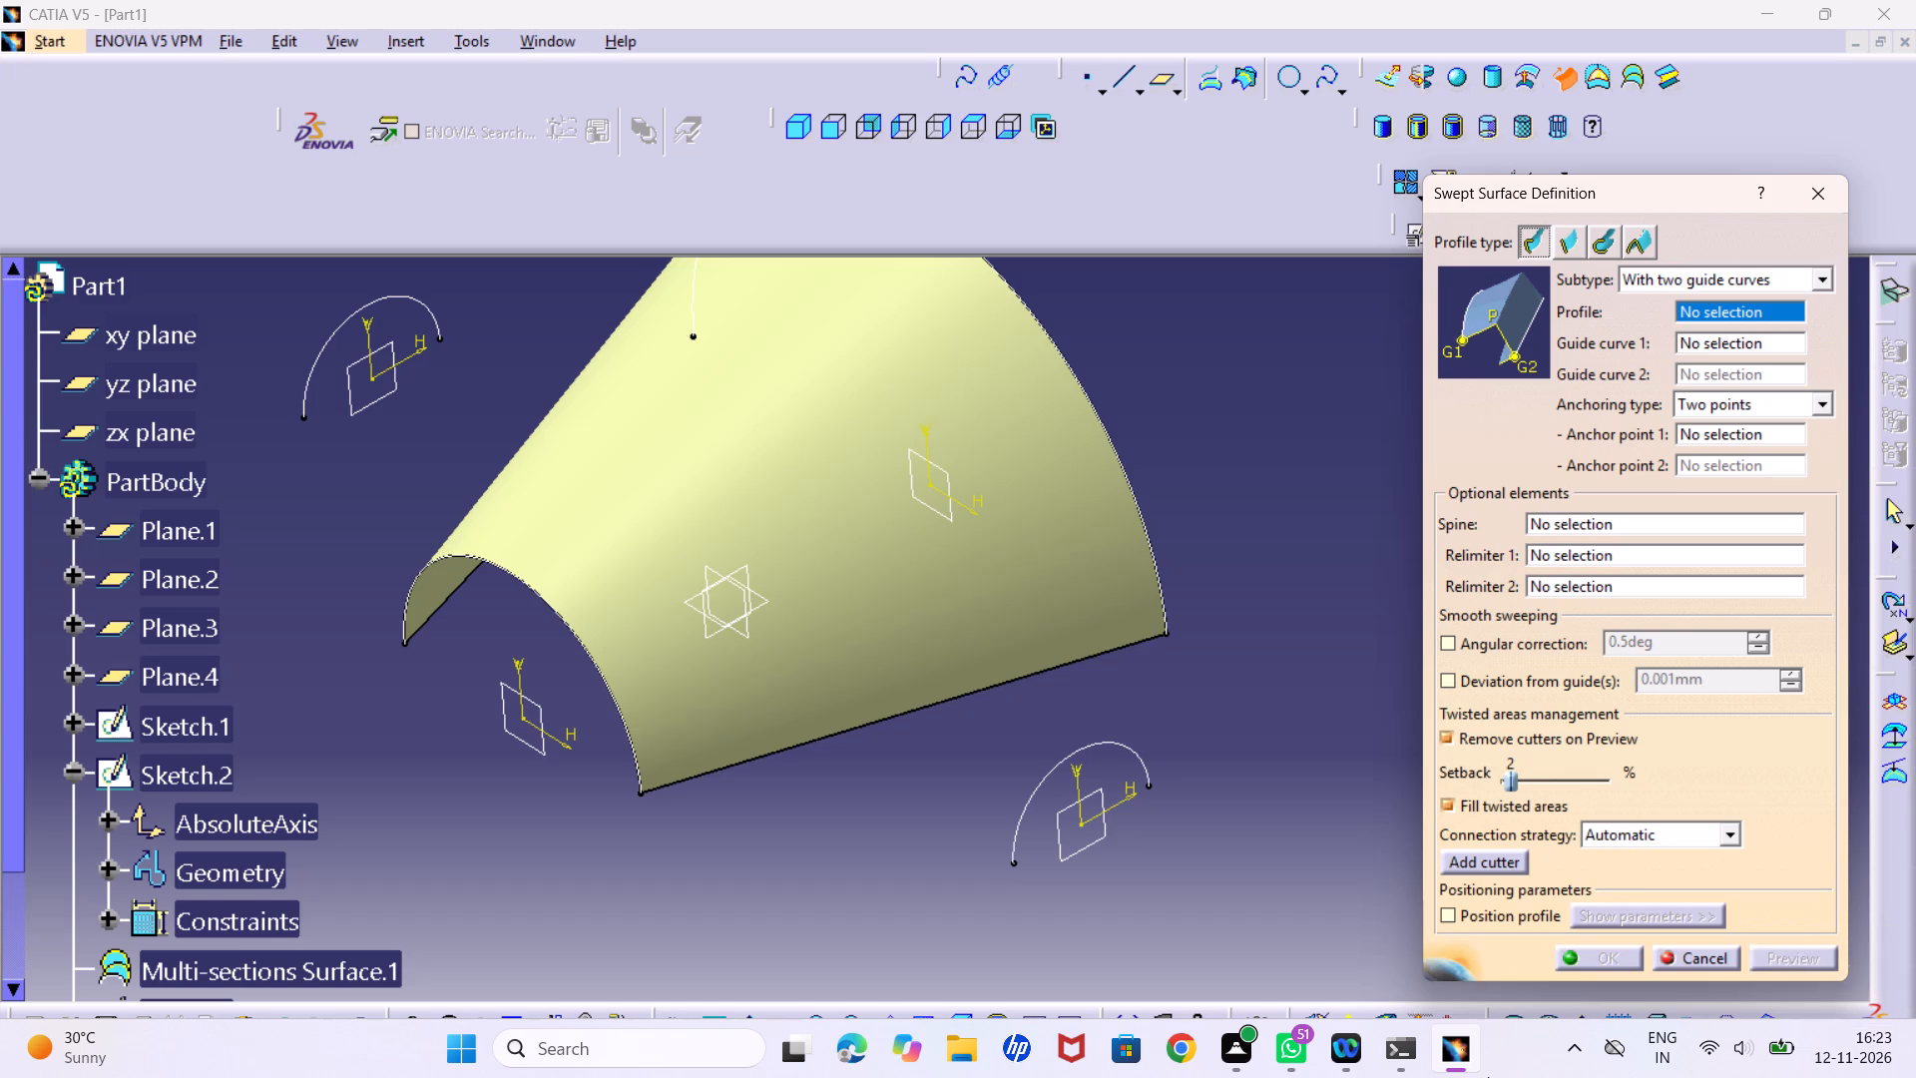
pyautogui.click(1823, 275)
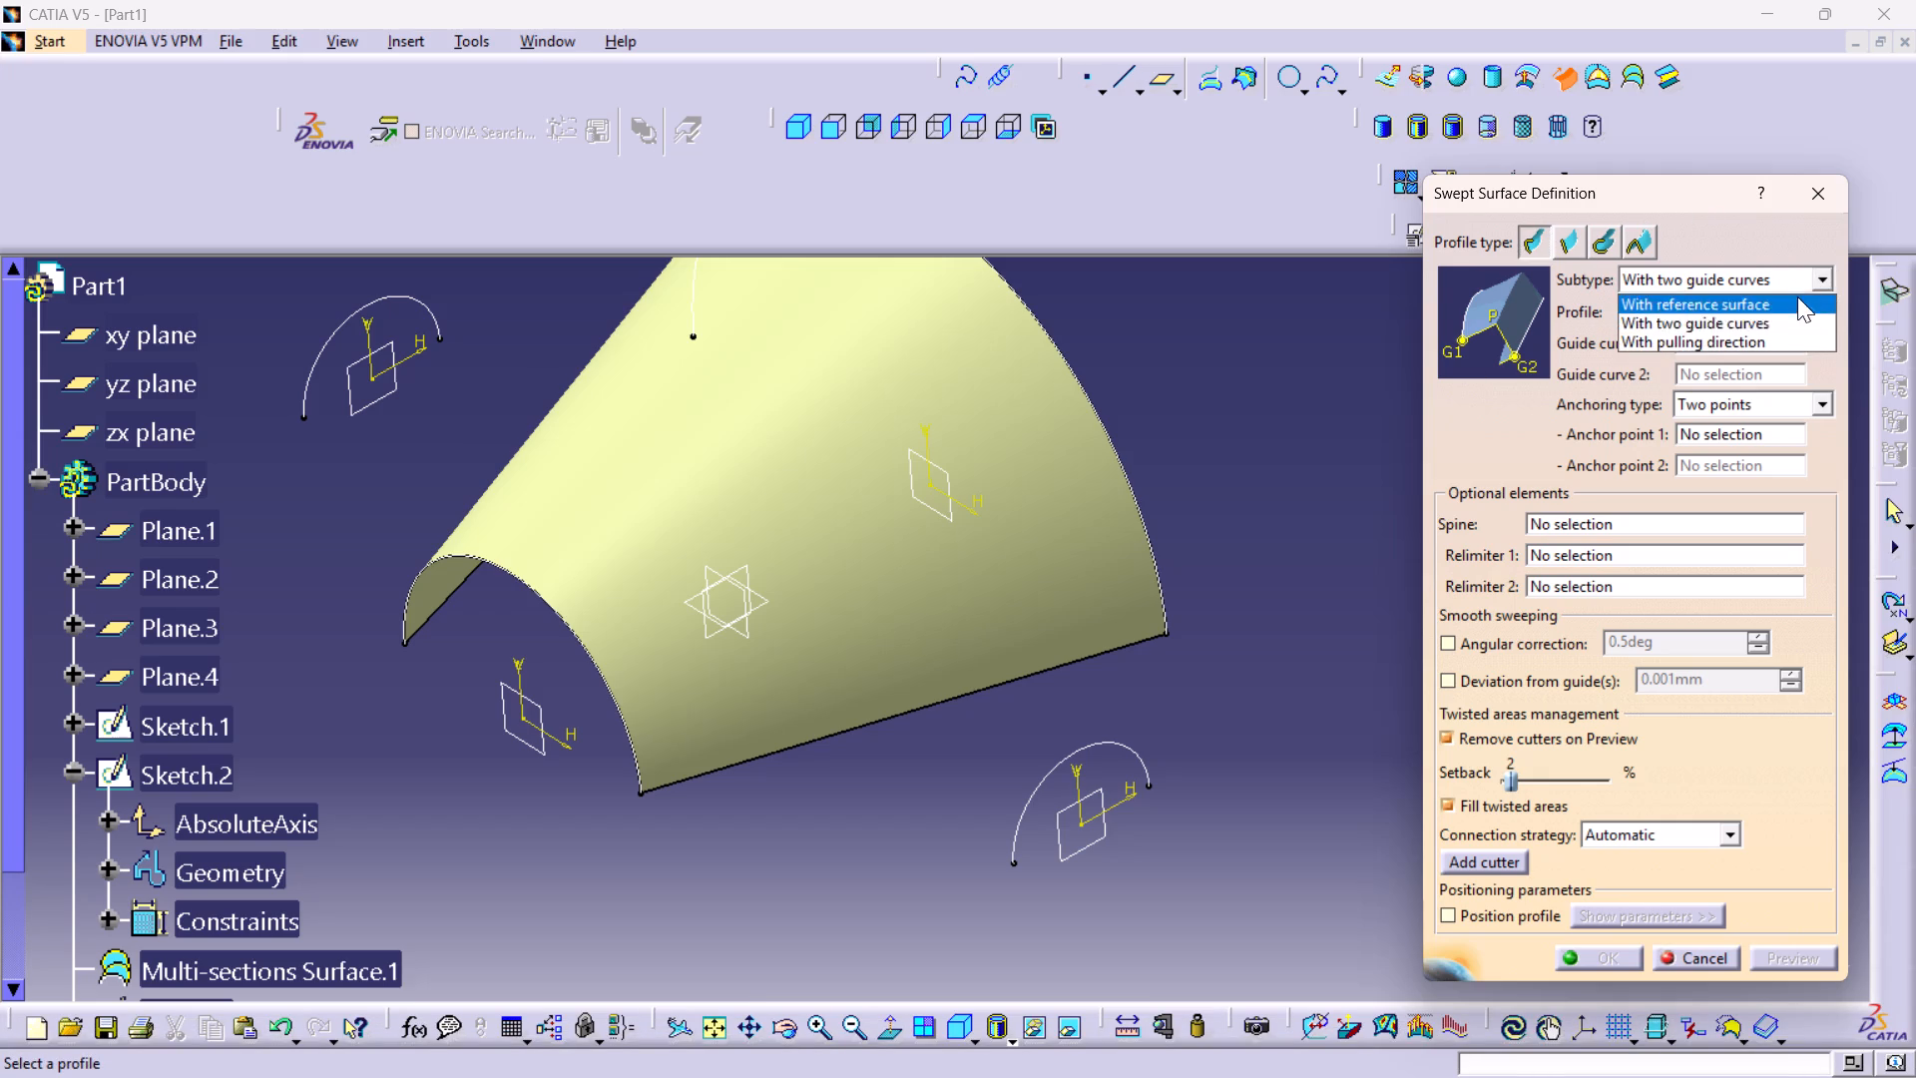
pyautogui.click(1697, 349)
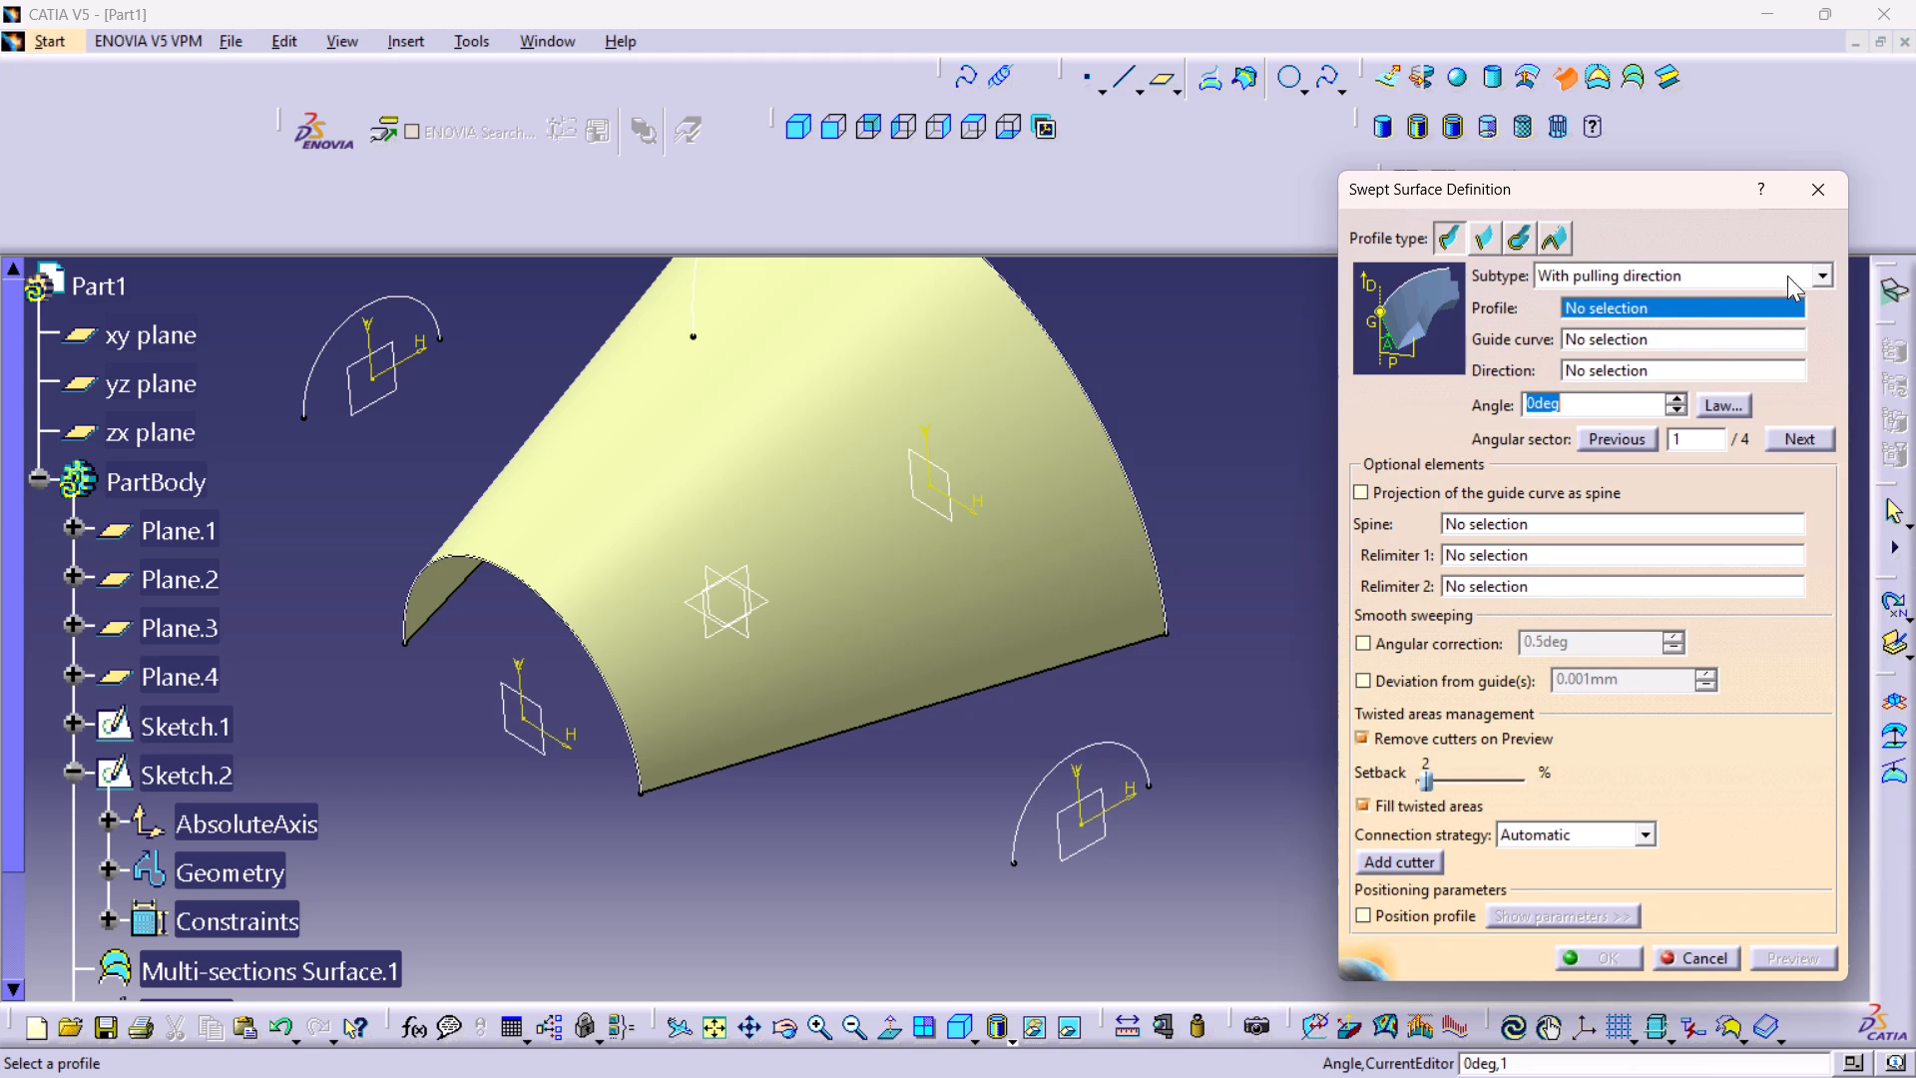
pyautogui.click(1824, 269)
pyautogui.click(1625, 303)
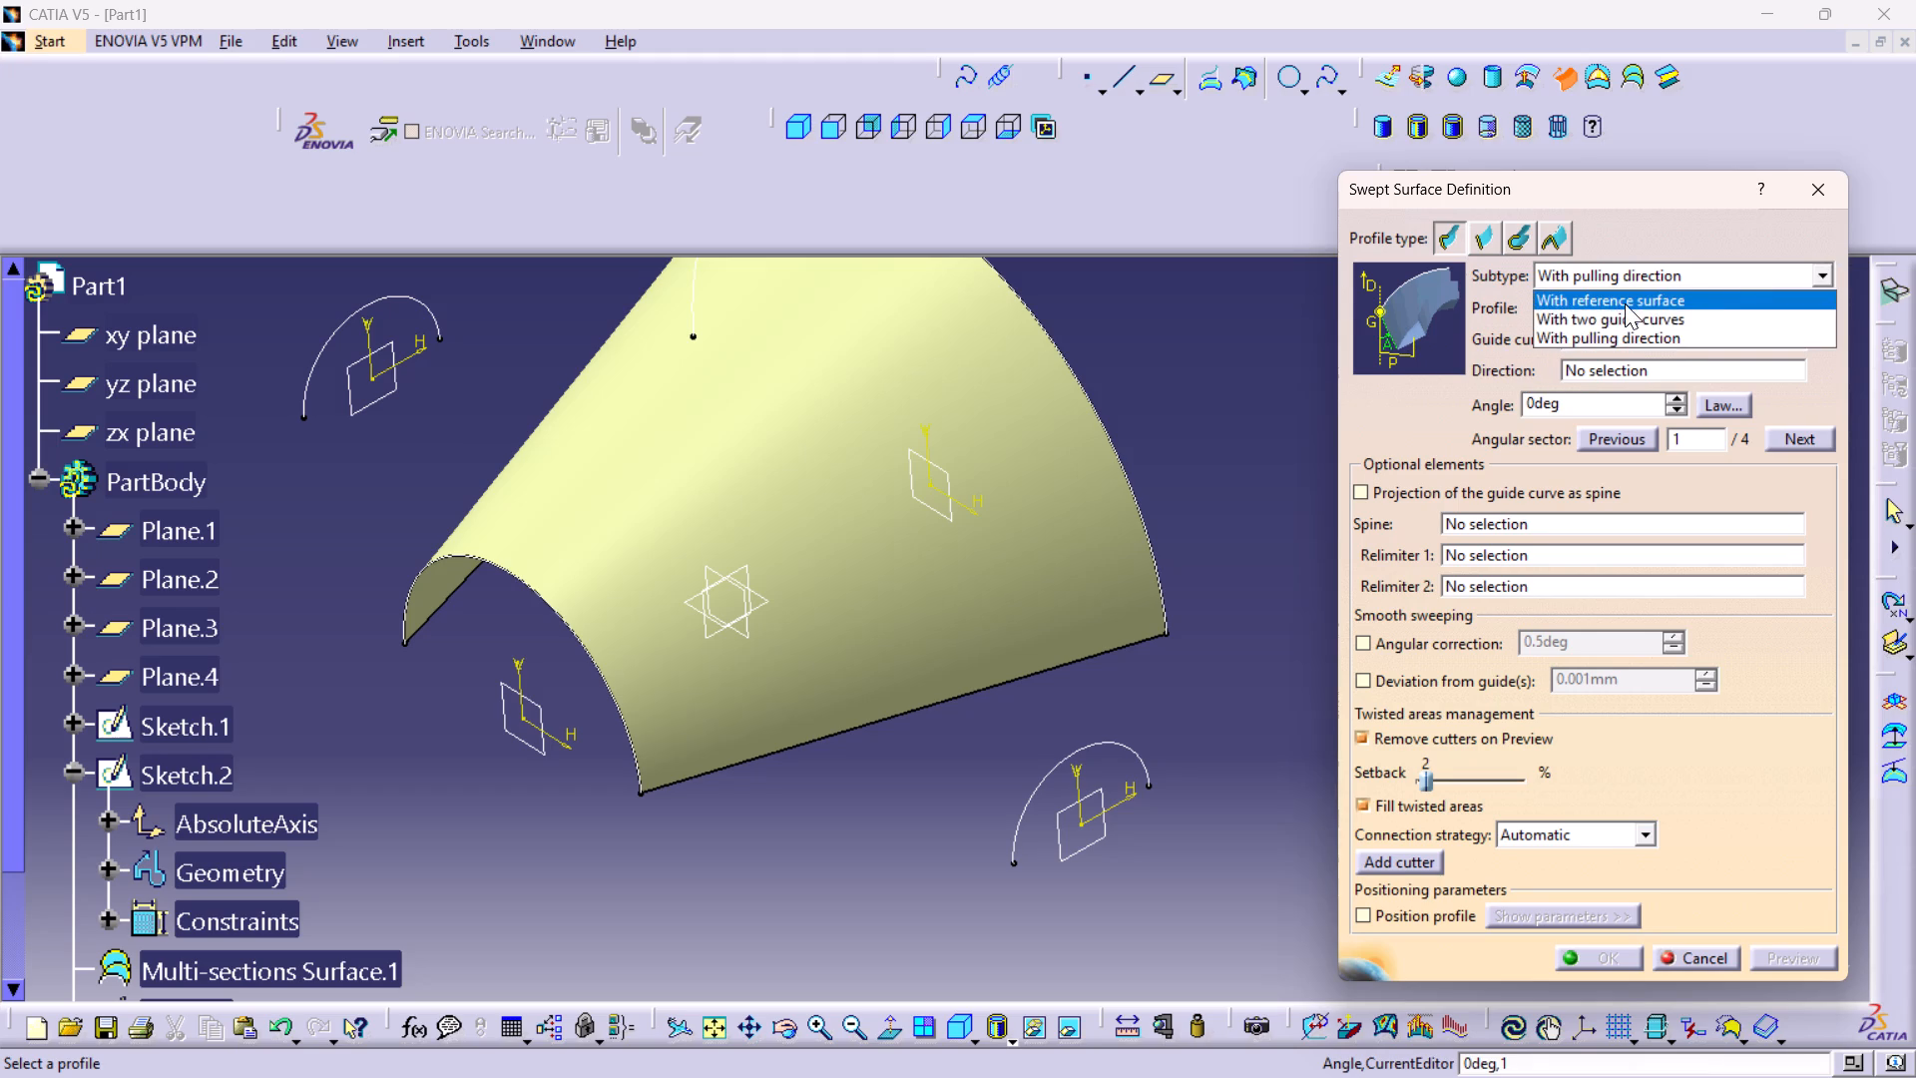
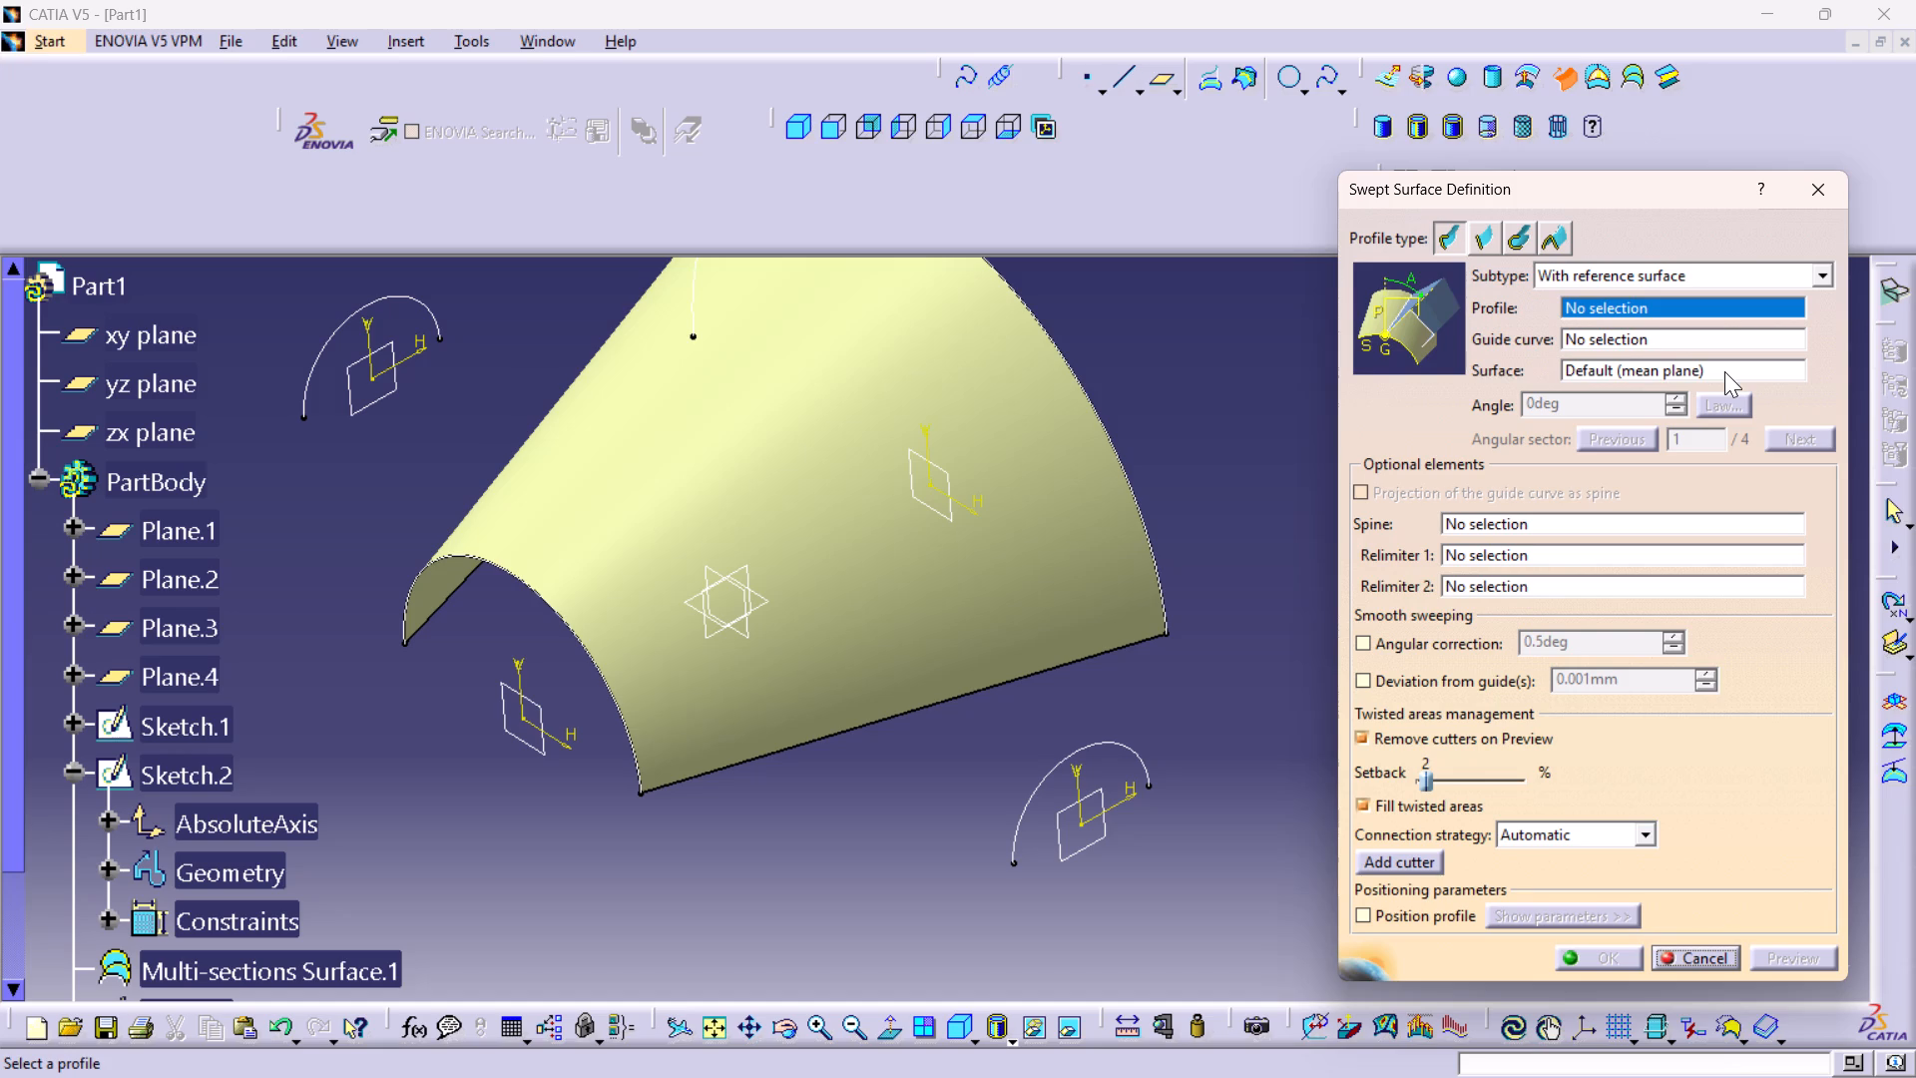
# Switch the swept surface to a conic profile with two guide curves and set the last guide curve's tangency angle to 10 deg.
pyautogui.click(1560, 227)
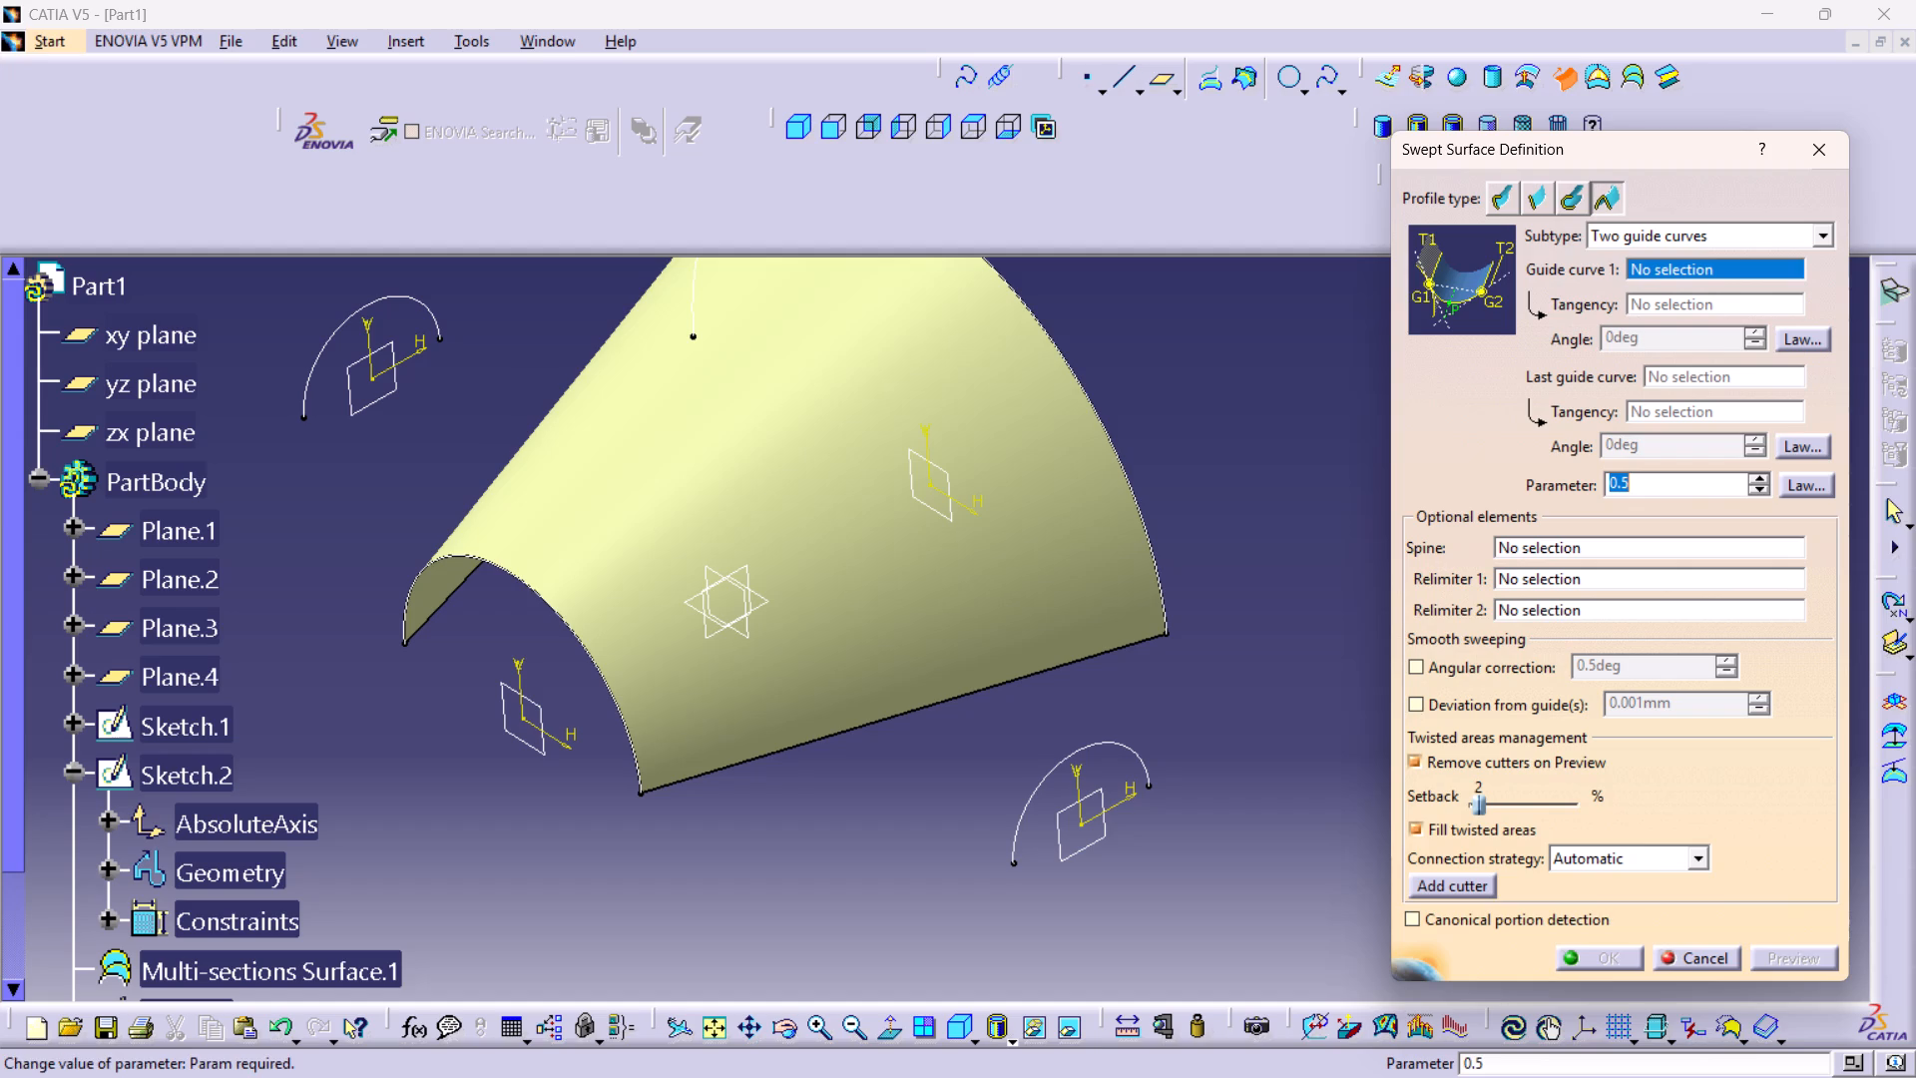
pyautogui.click(1782, 447)
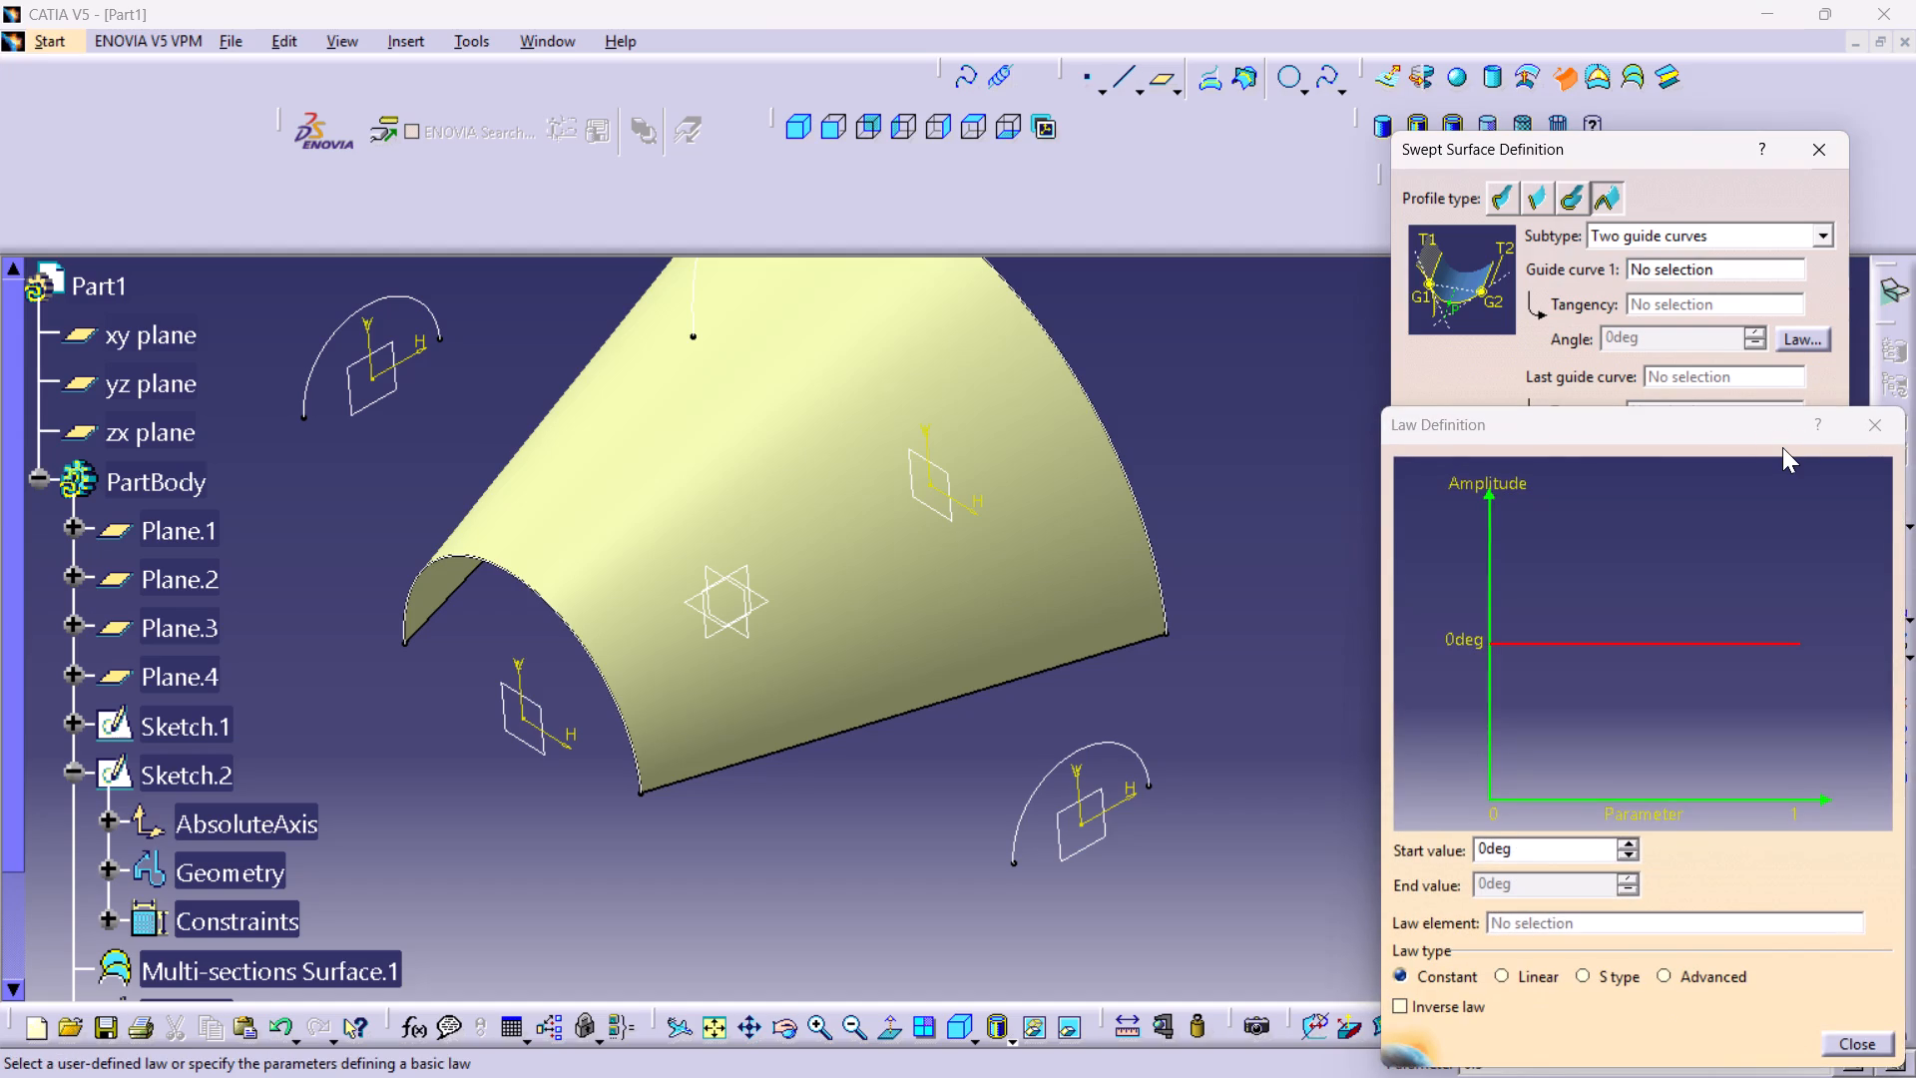
pyautogui.click(1879, 416)
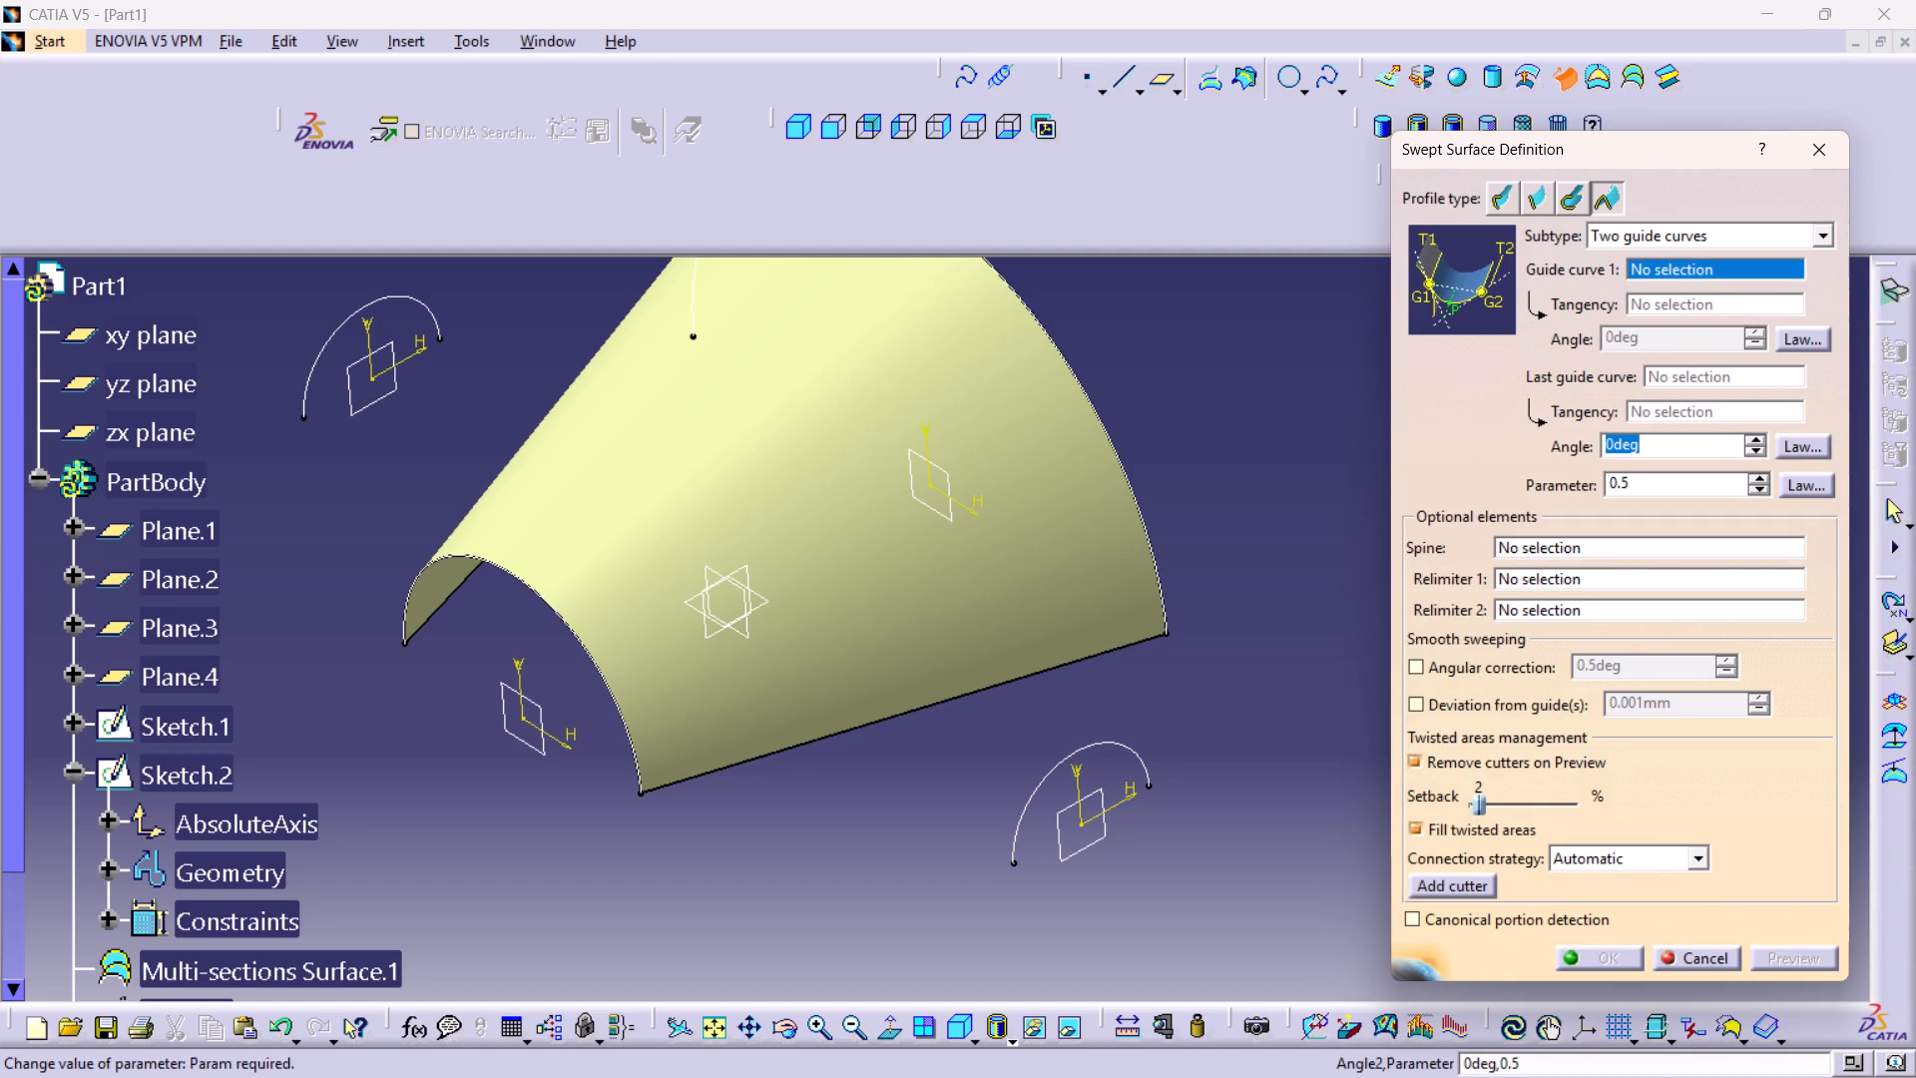
pyautogui.click(1749, 454)
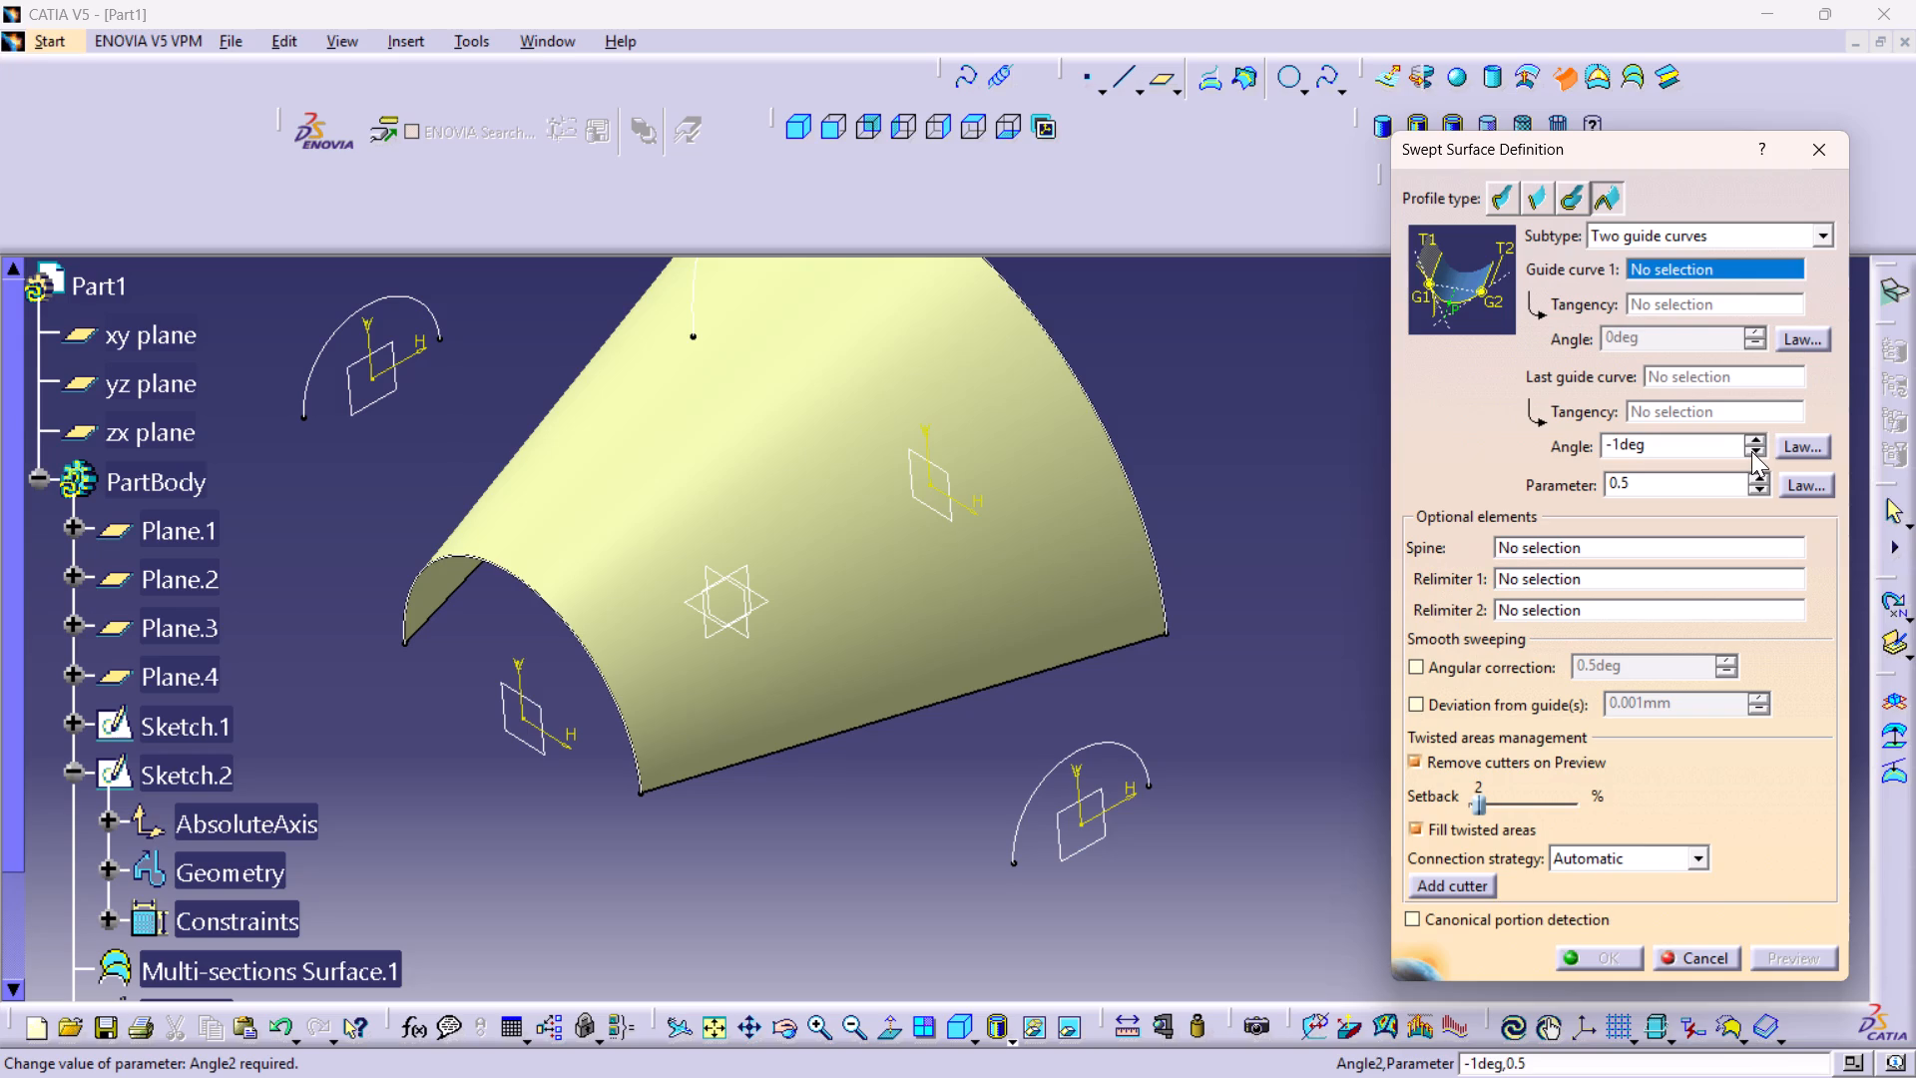
pyautogui.tripleClick(1751, 435)
pyautogui.tripleClick(1751, 435)
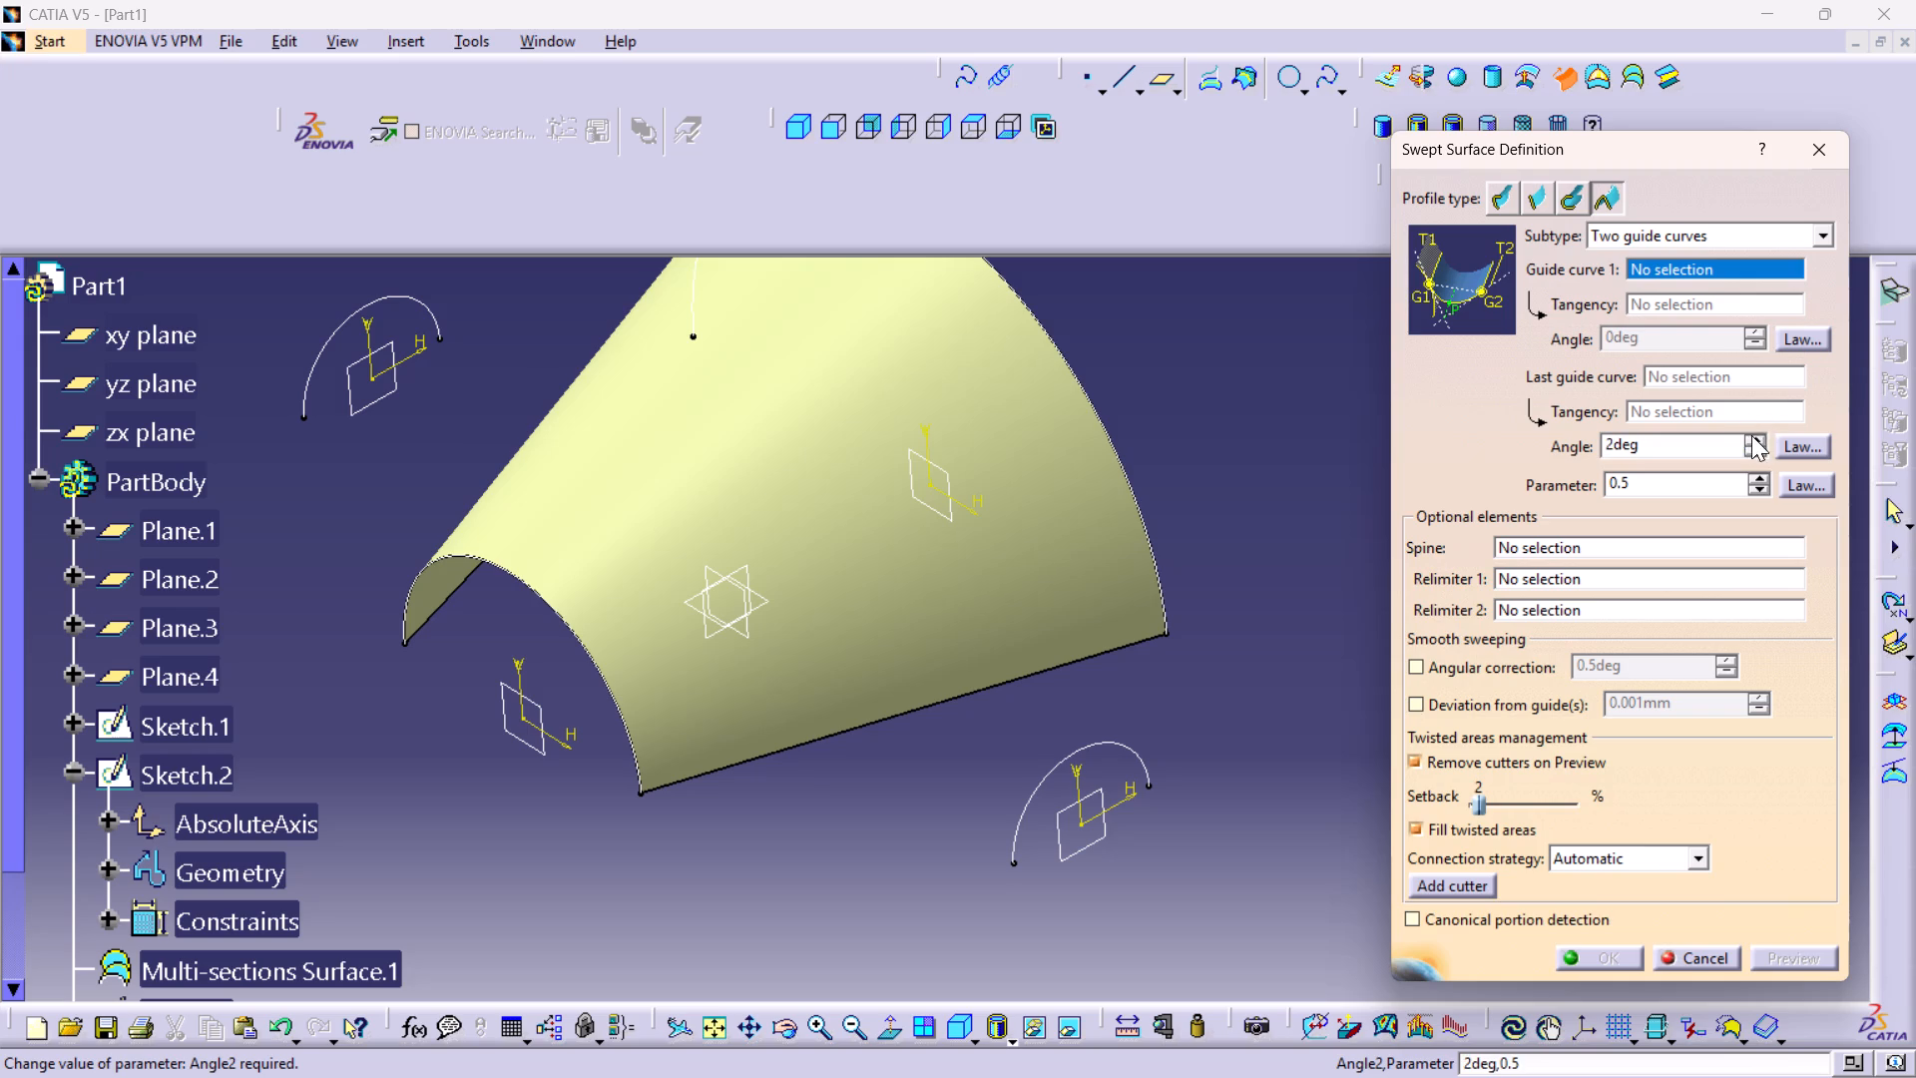
pyautogui.tripleClick(1751, 435)
pyautogui.tripleClick(1751, 435)
pyautogui.tripleClick(1751, 435)
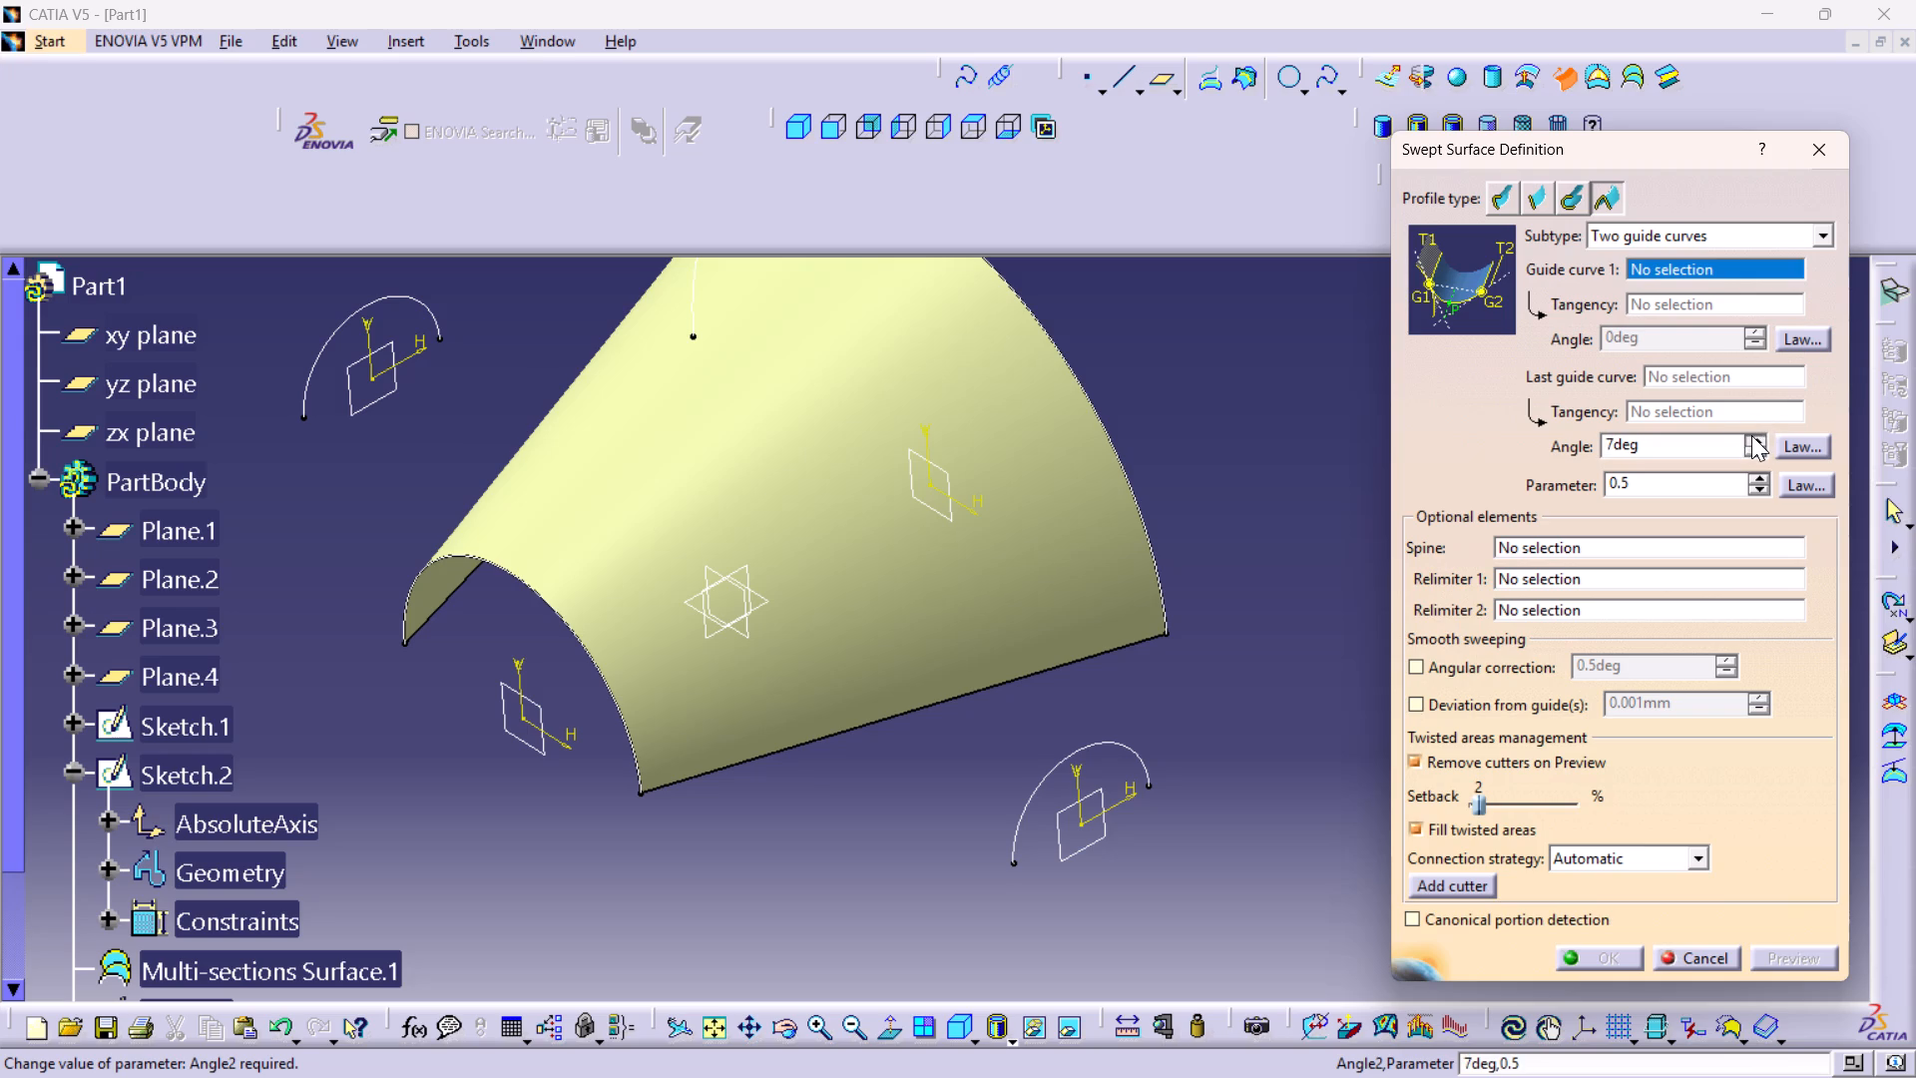
pyautogui.tripleClick(1751, 435)
pyautogui.tripleClick(1751, 434)
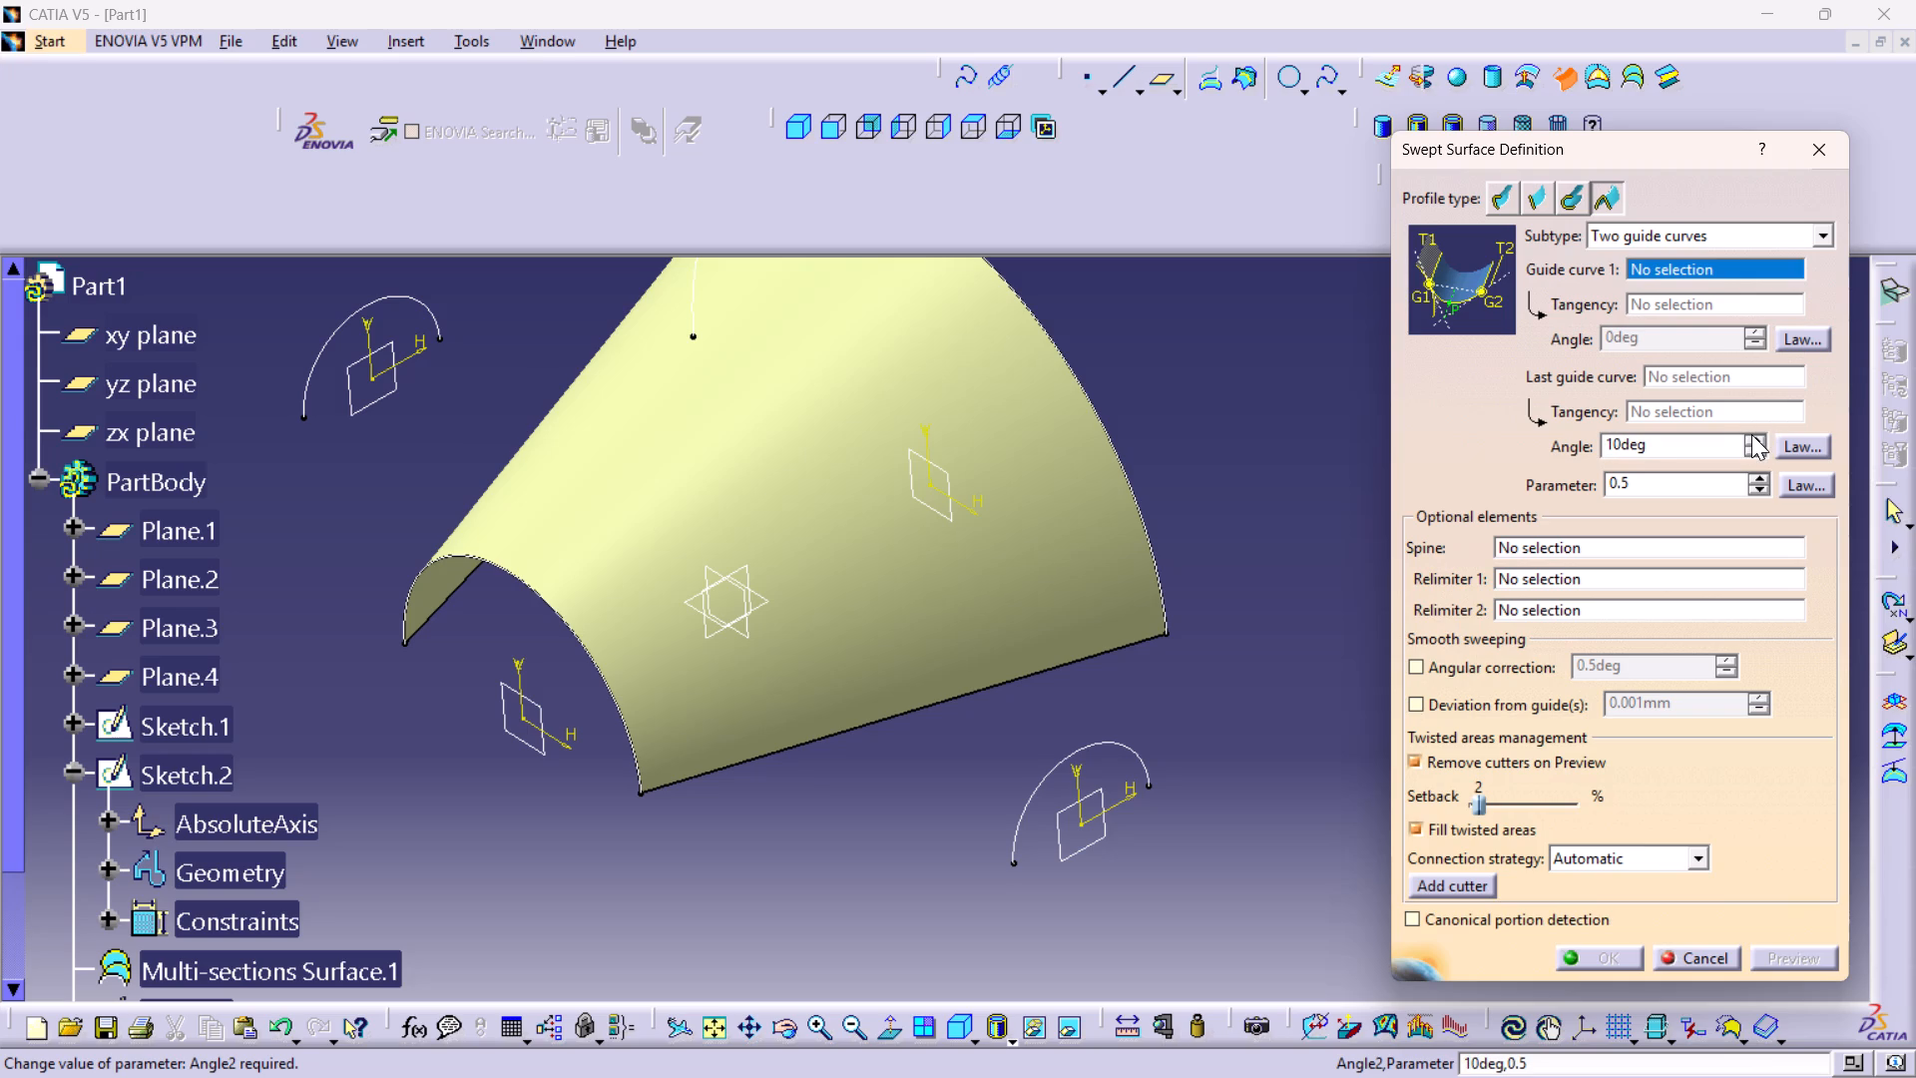
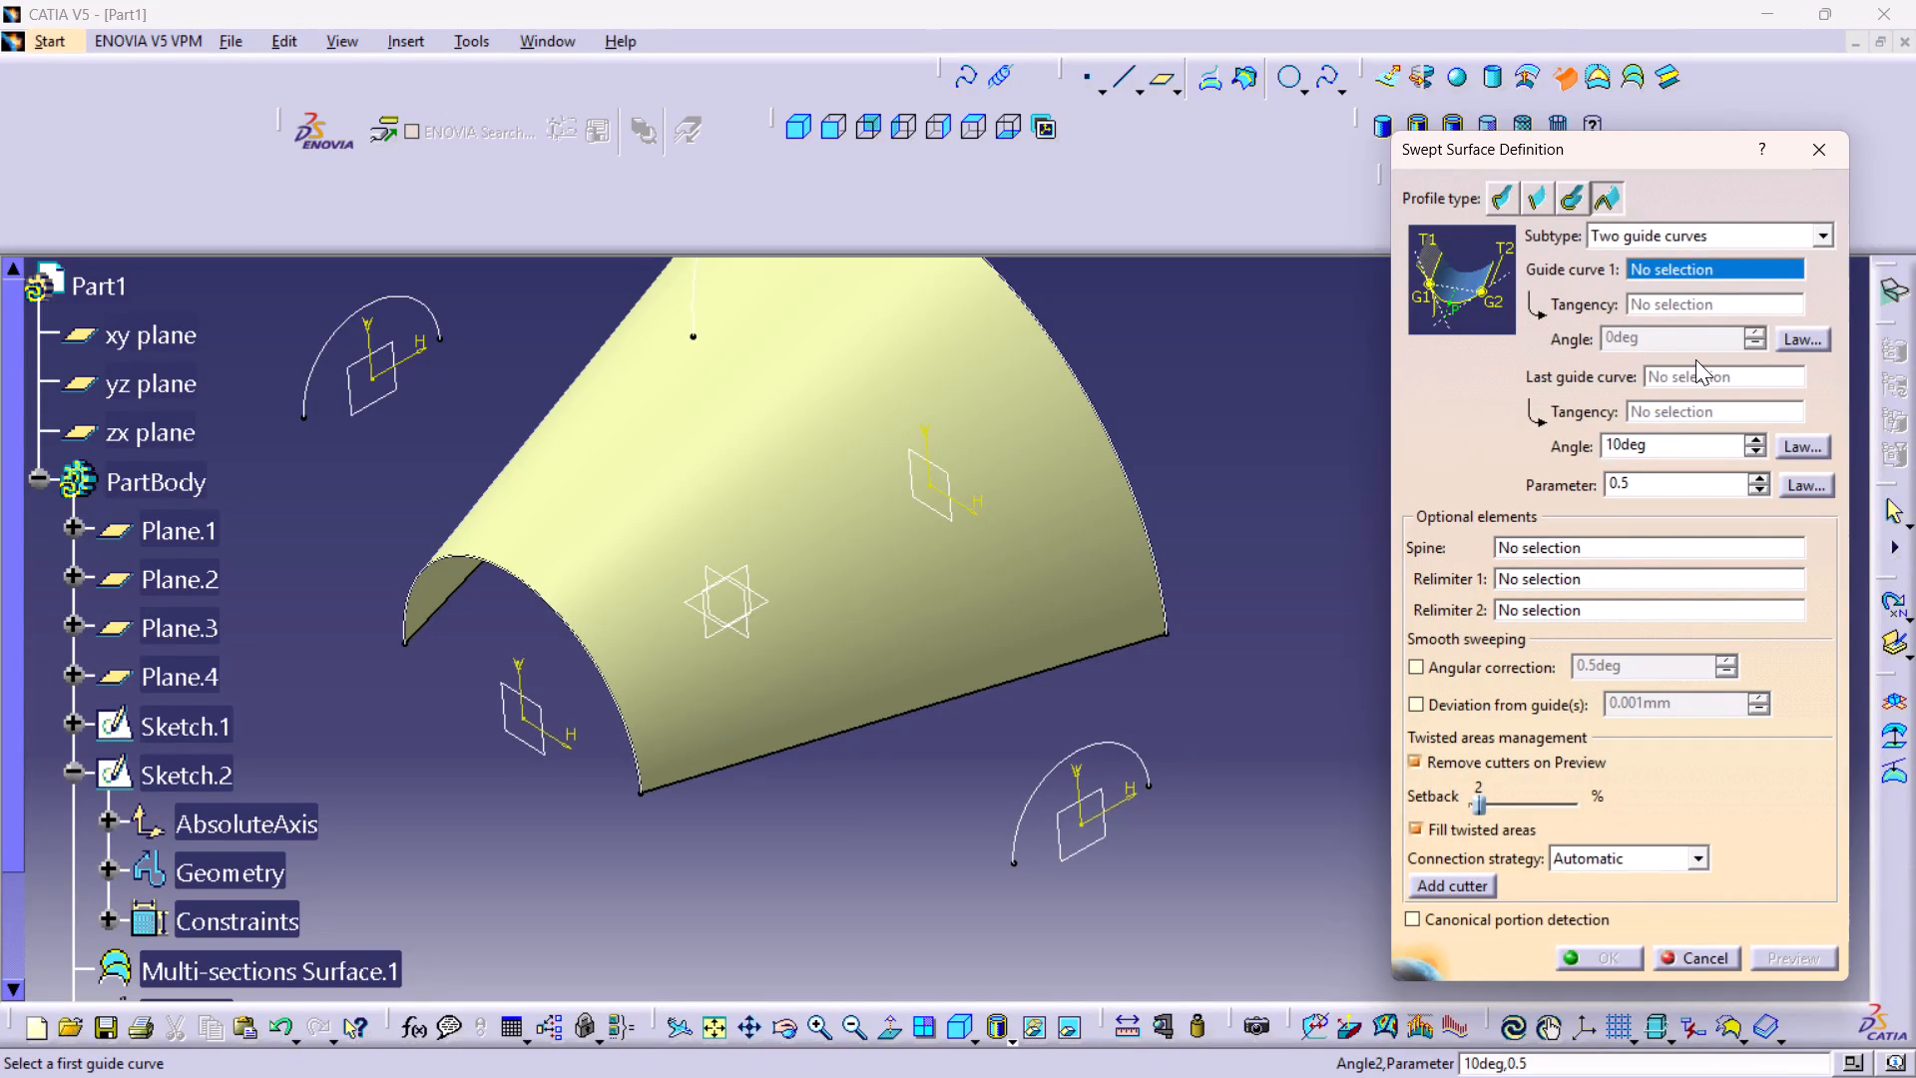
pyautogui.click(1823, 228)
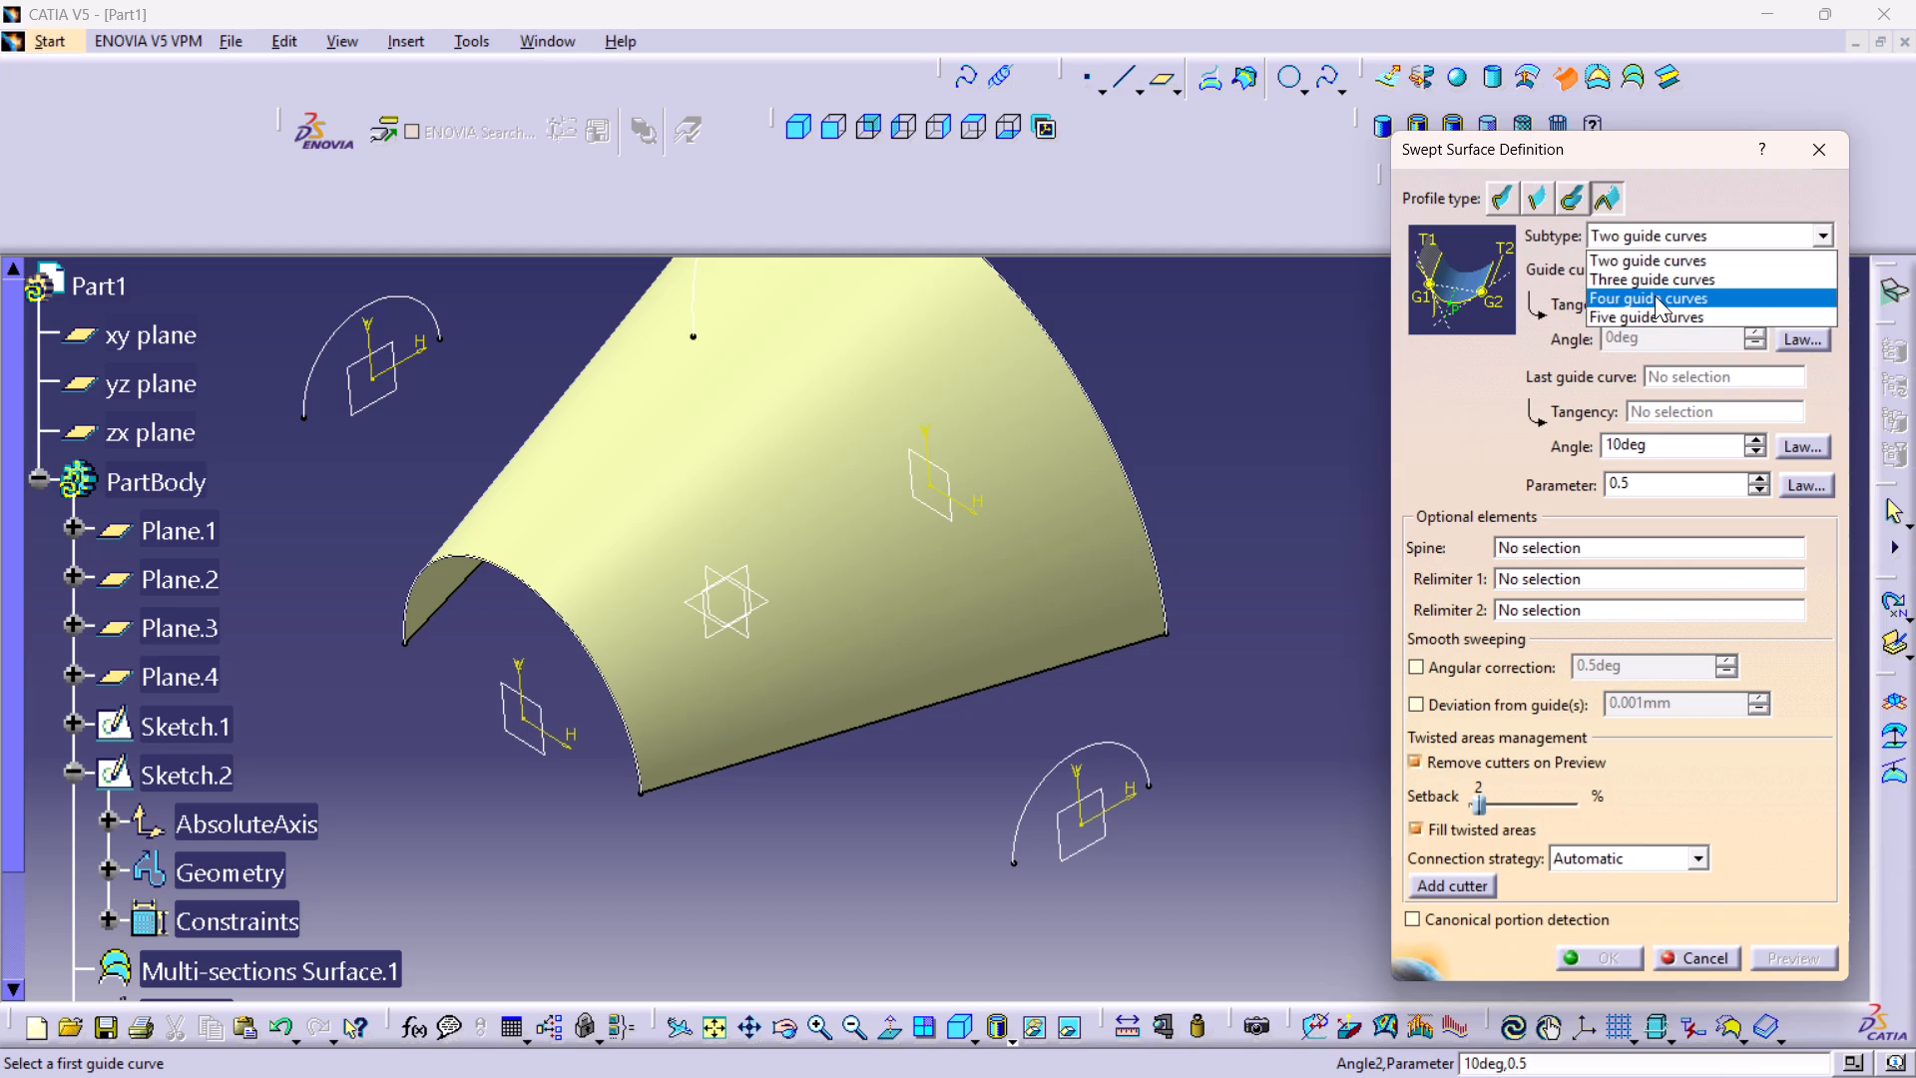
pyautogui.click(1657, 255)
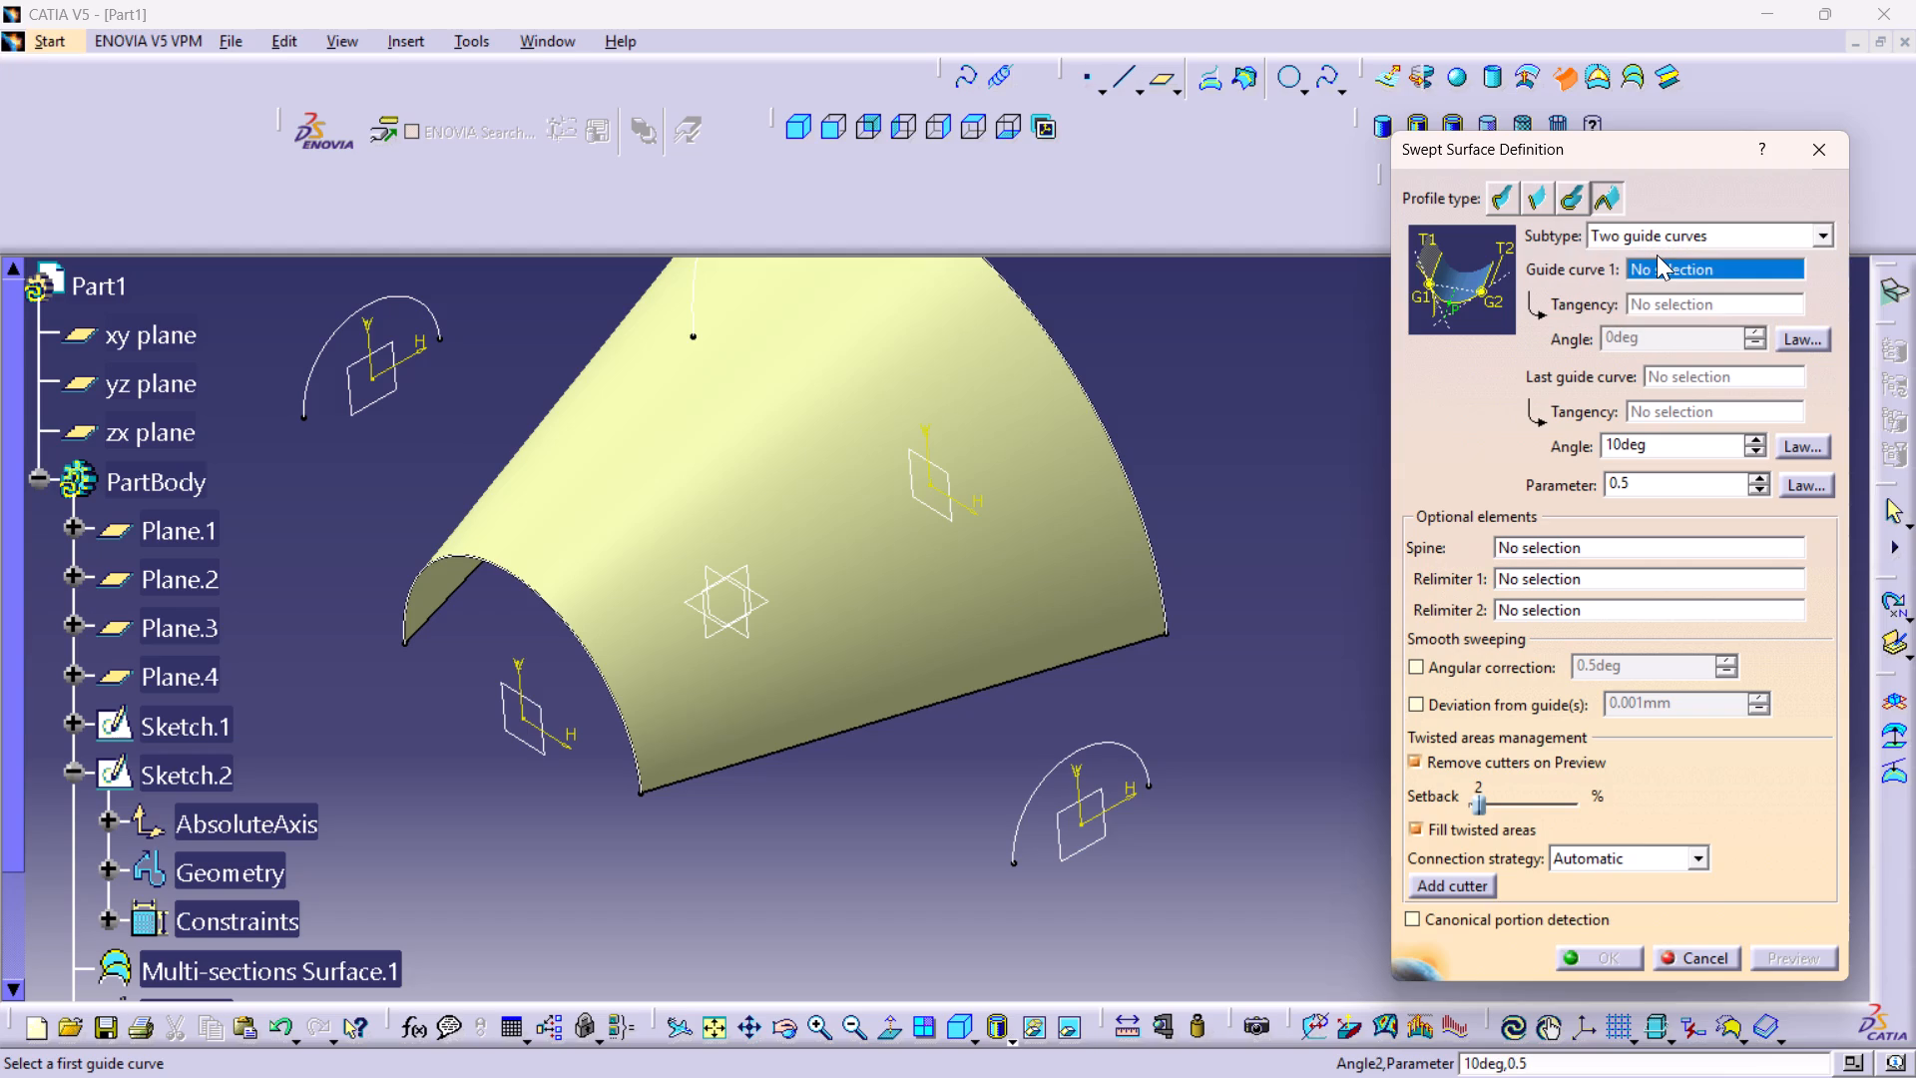
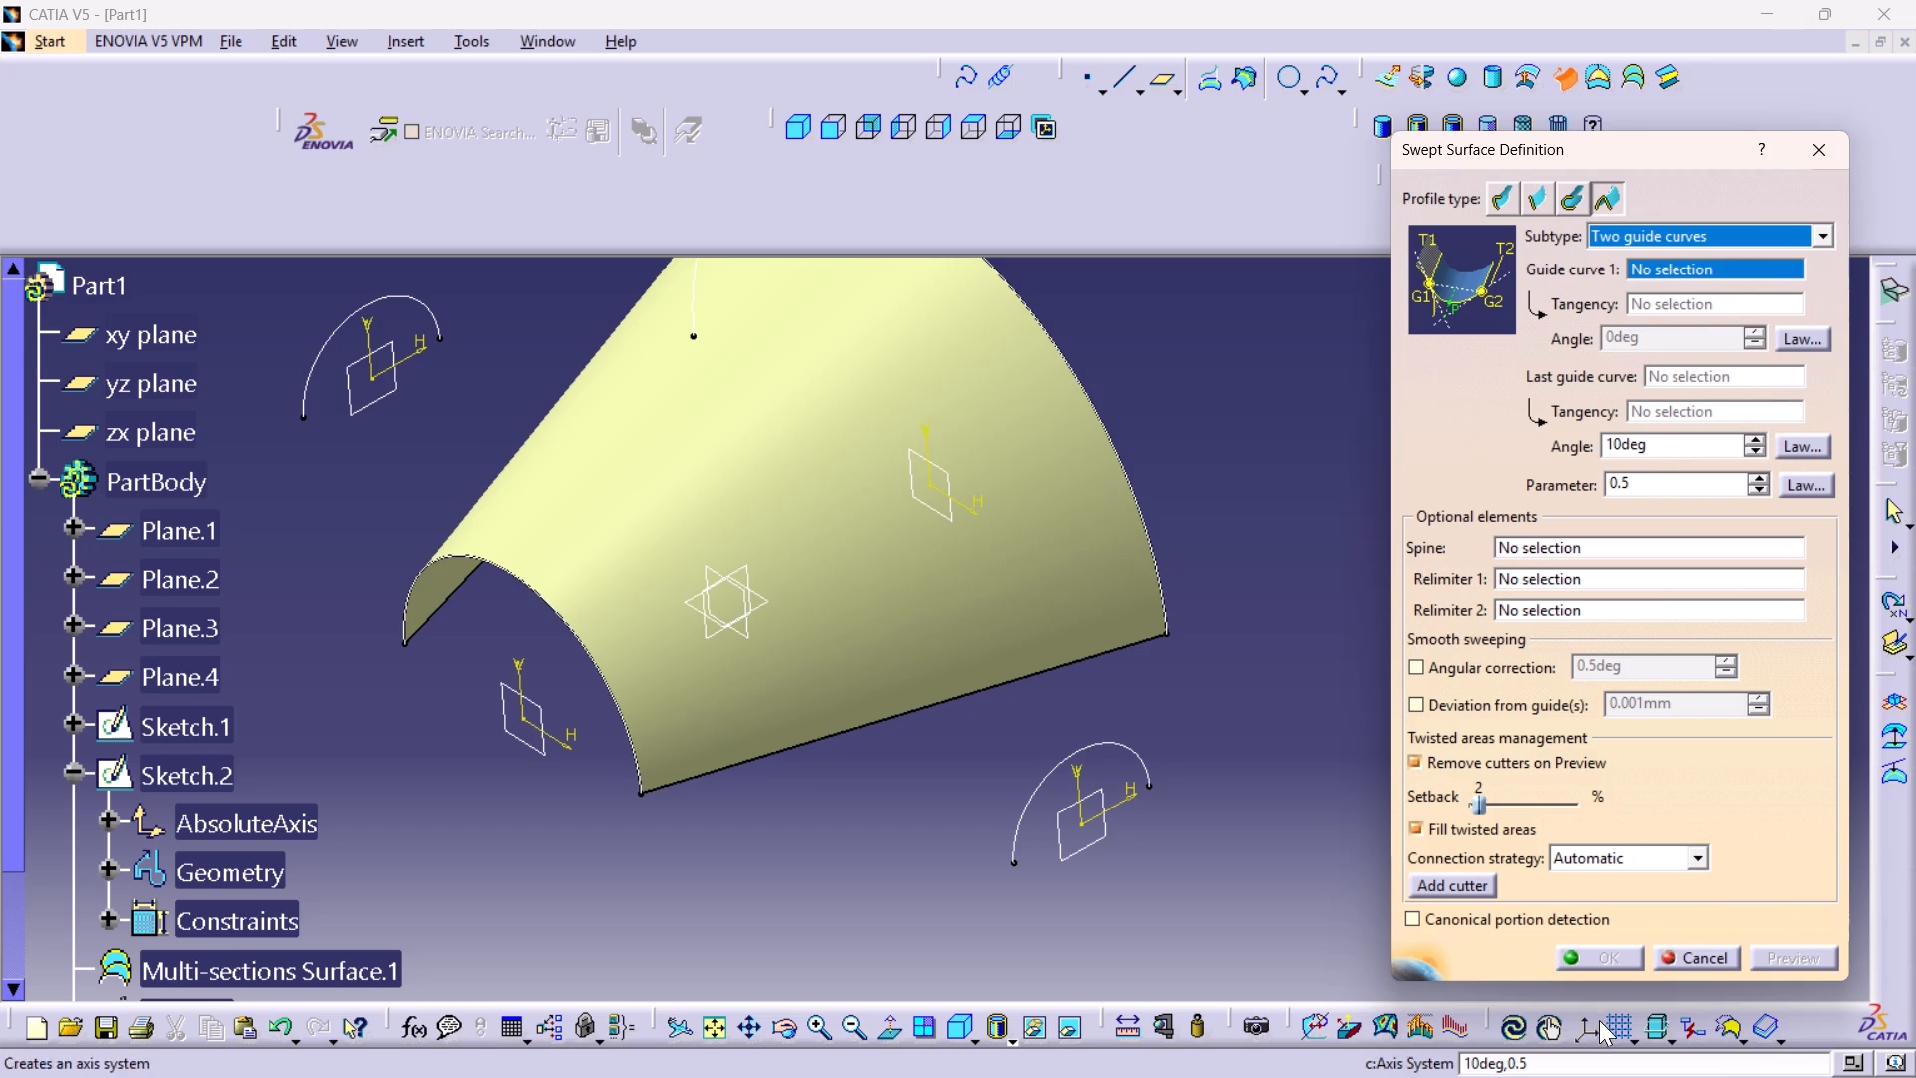
# Start defining the spine of the two-guide conic sweep by opening its options for creating a reference element.
pyautogui.click(1596, 550)
pyautogui.rightClick(1596, 550)
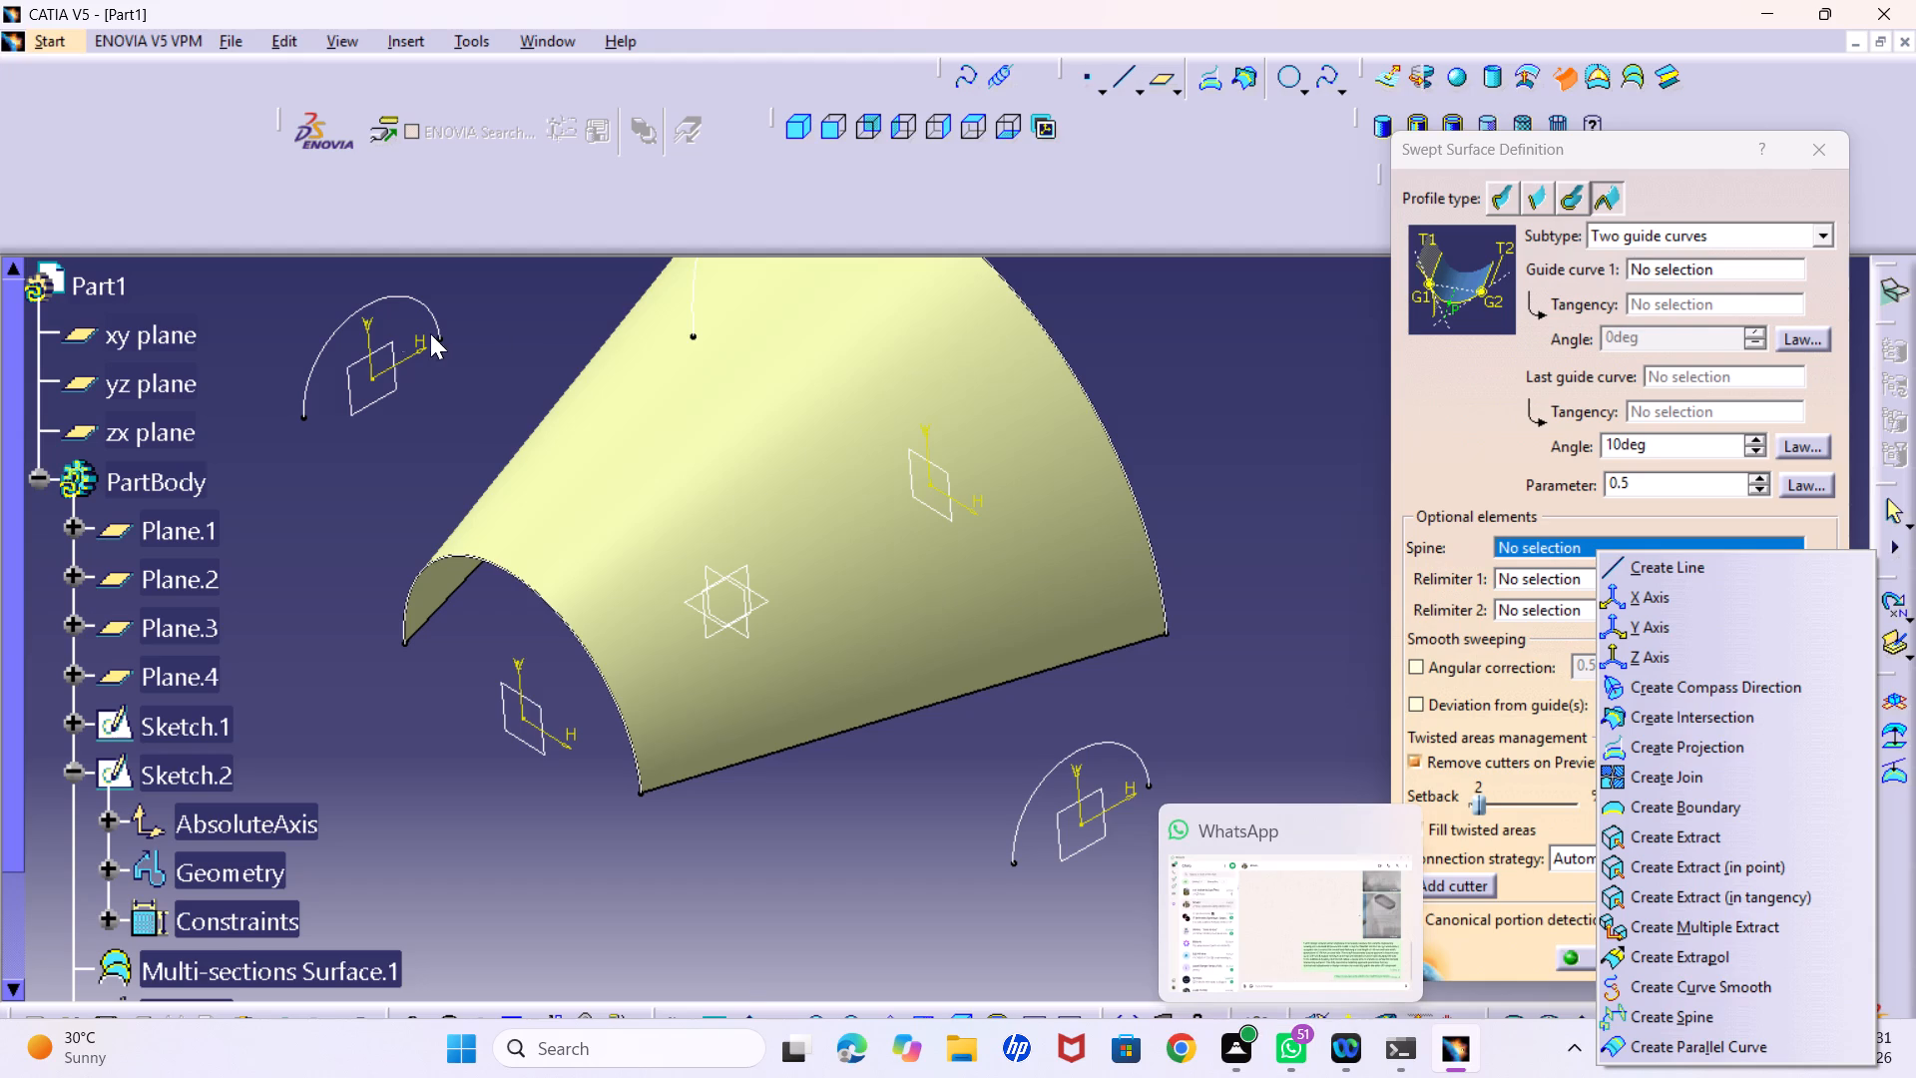
pyautogui.moveTo(393, 326); pyautogui.dragTo(1292, 999, button='middle')
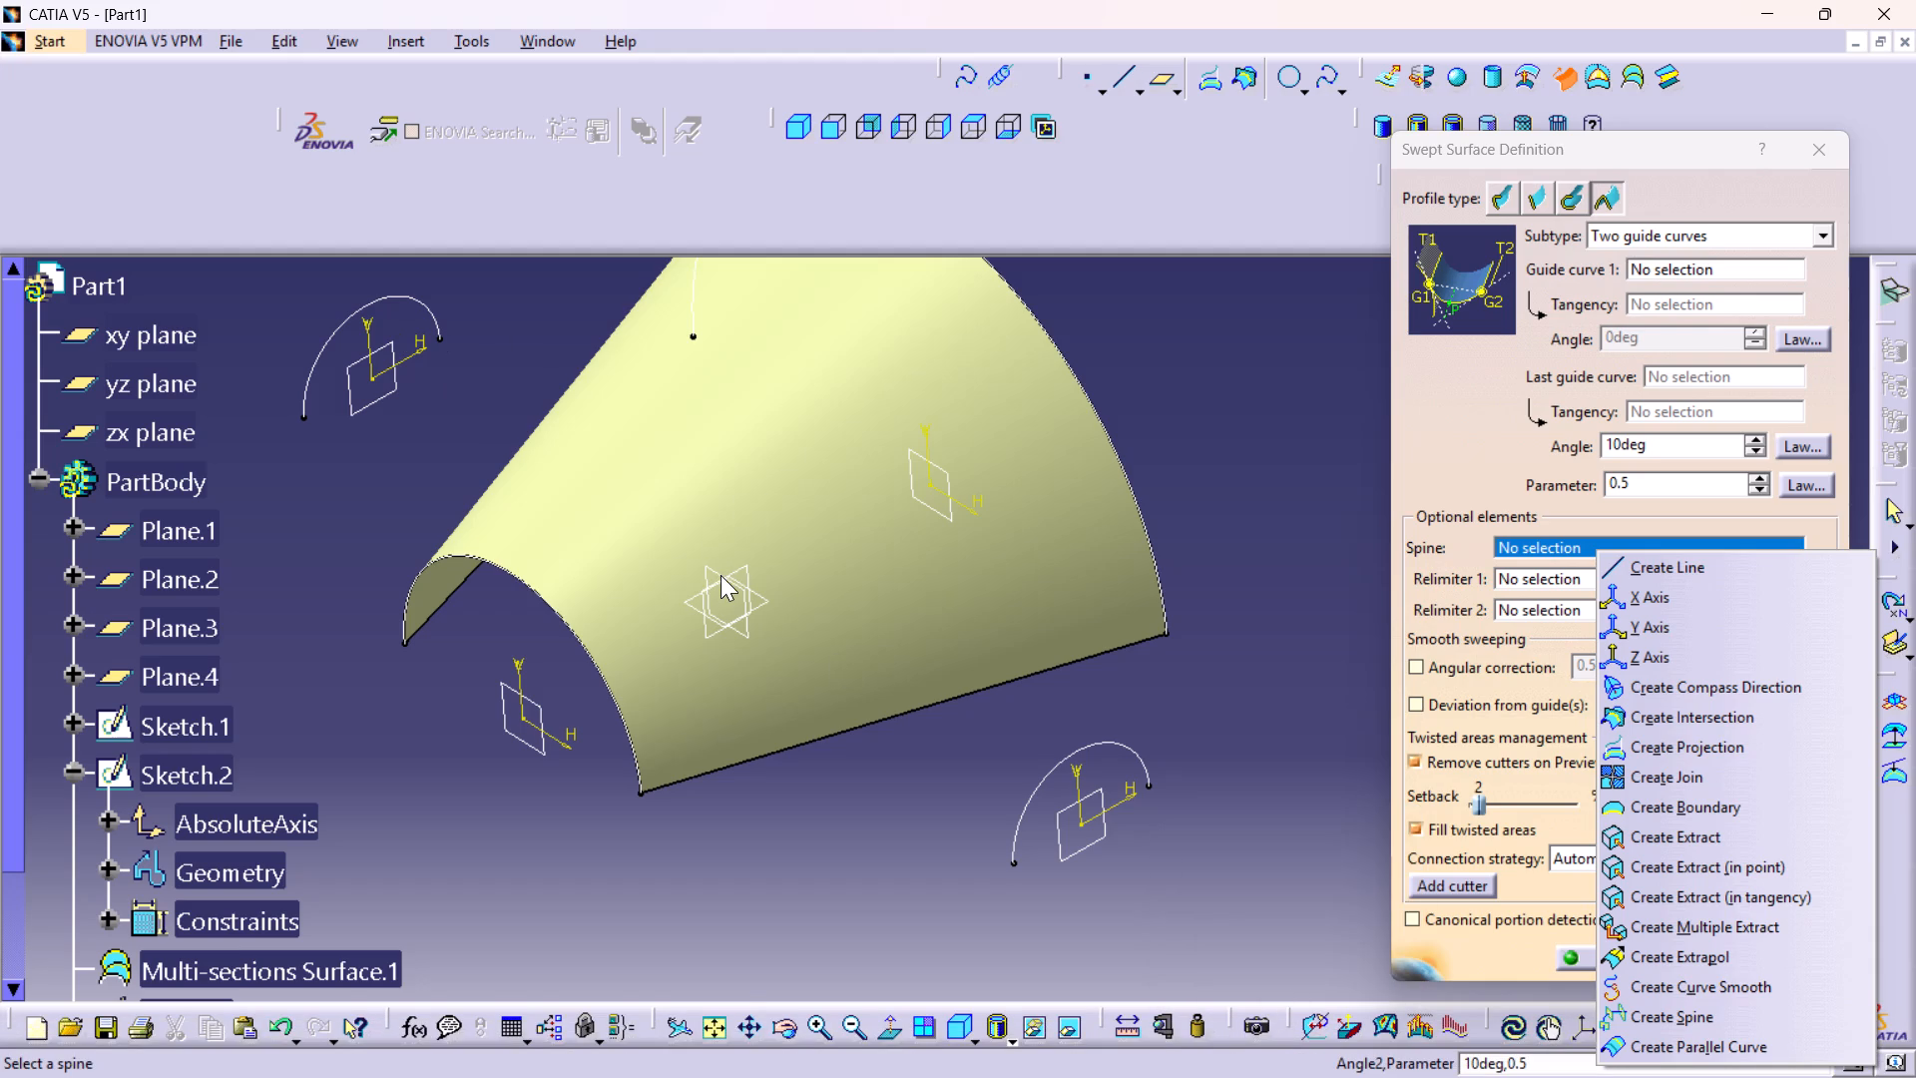
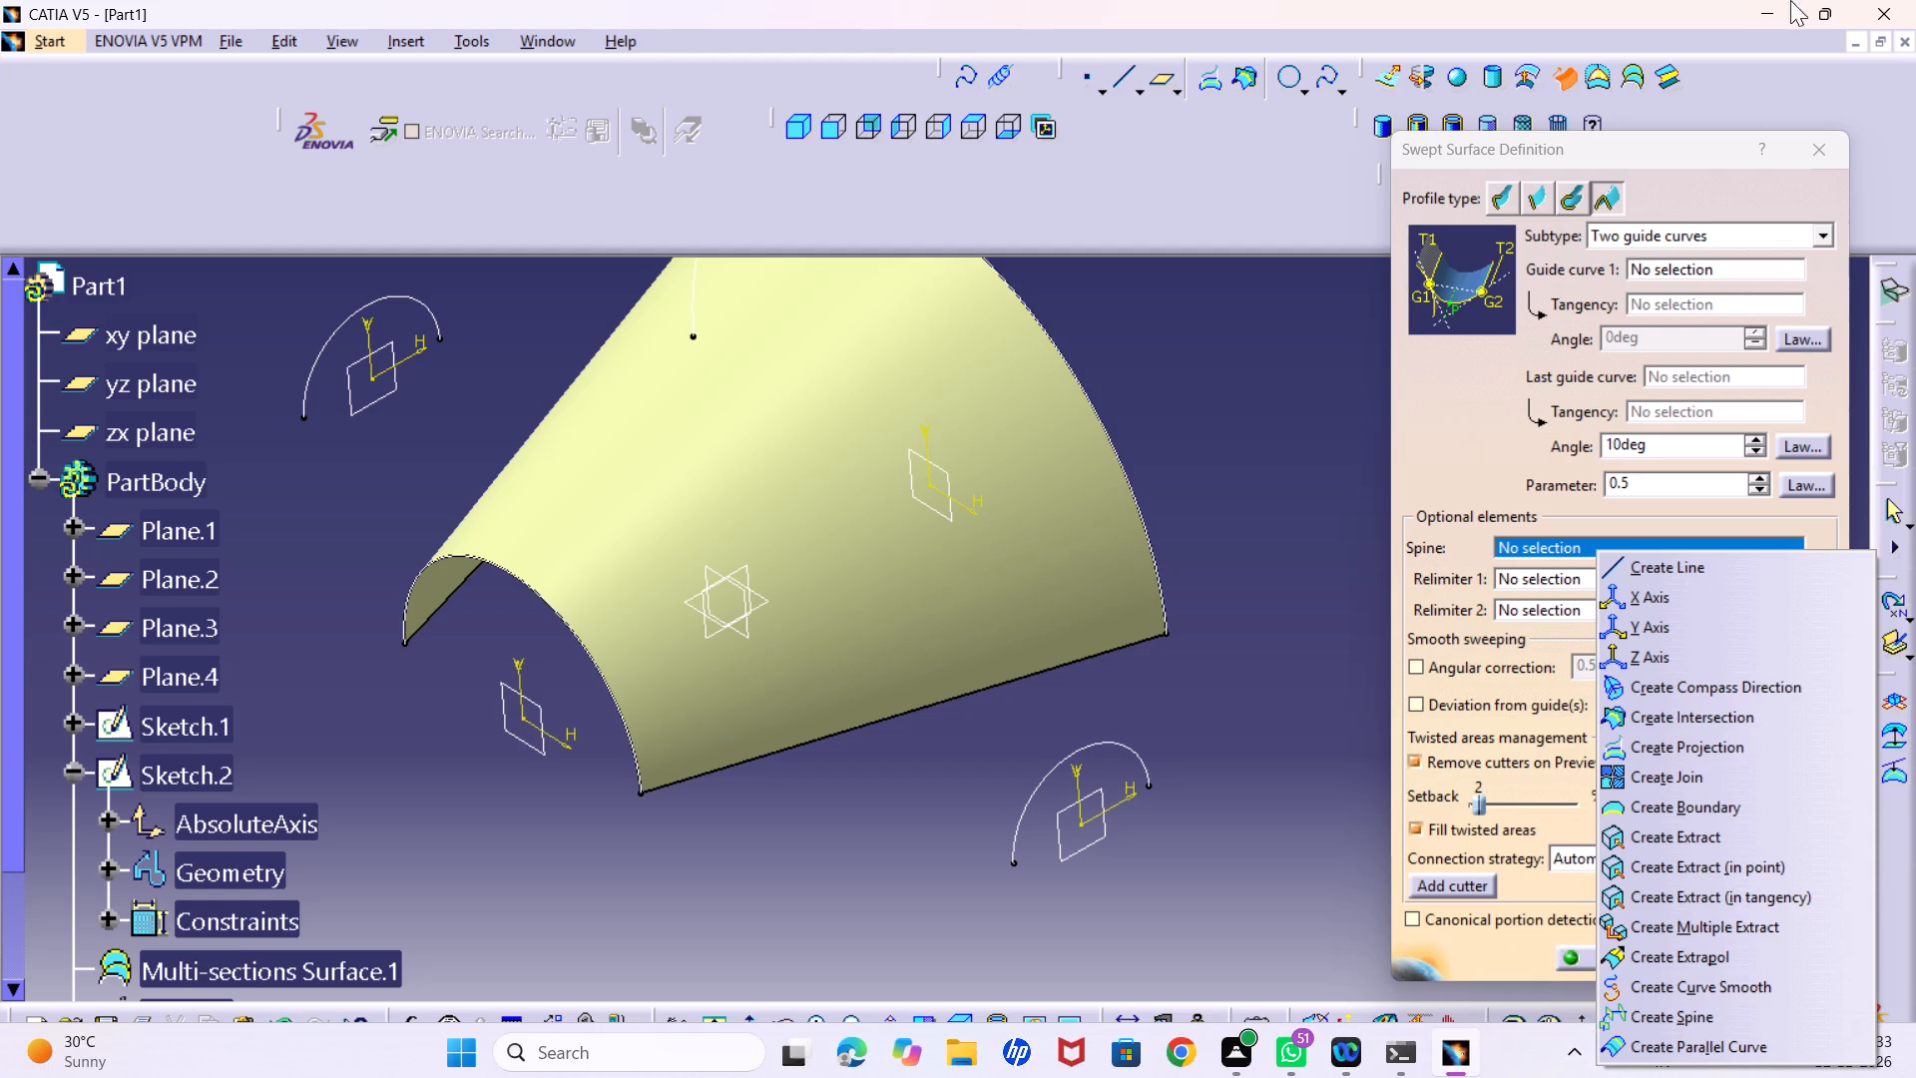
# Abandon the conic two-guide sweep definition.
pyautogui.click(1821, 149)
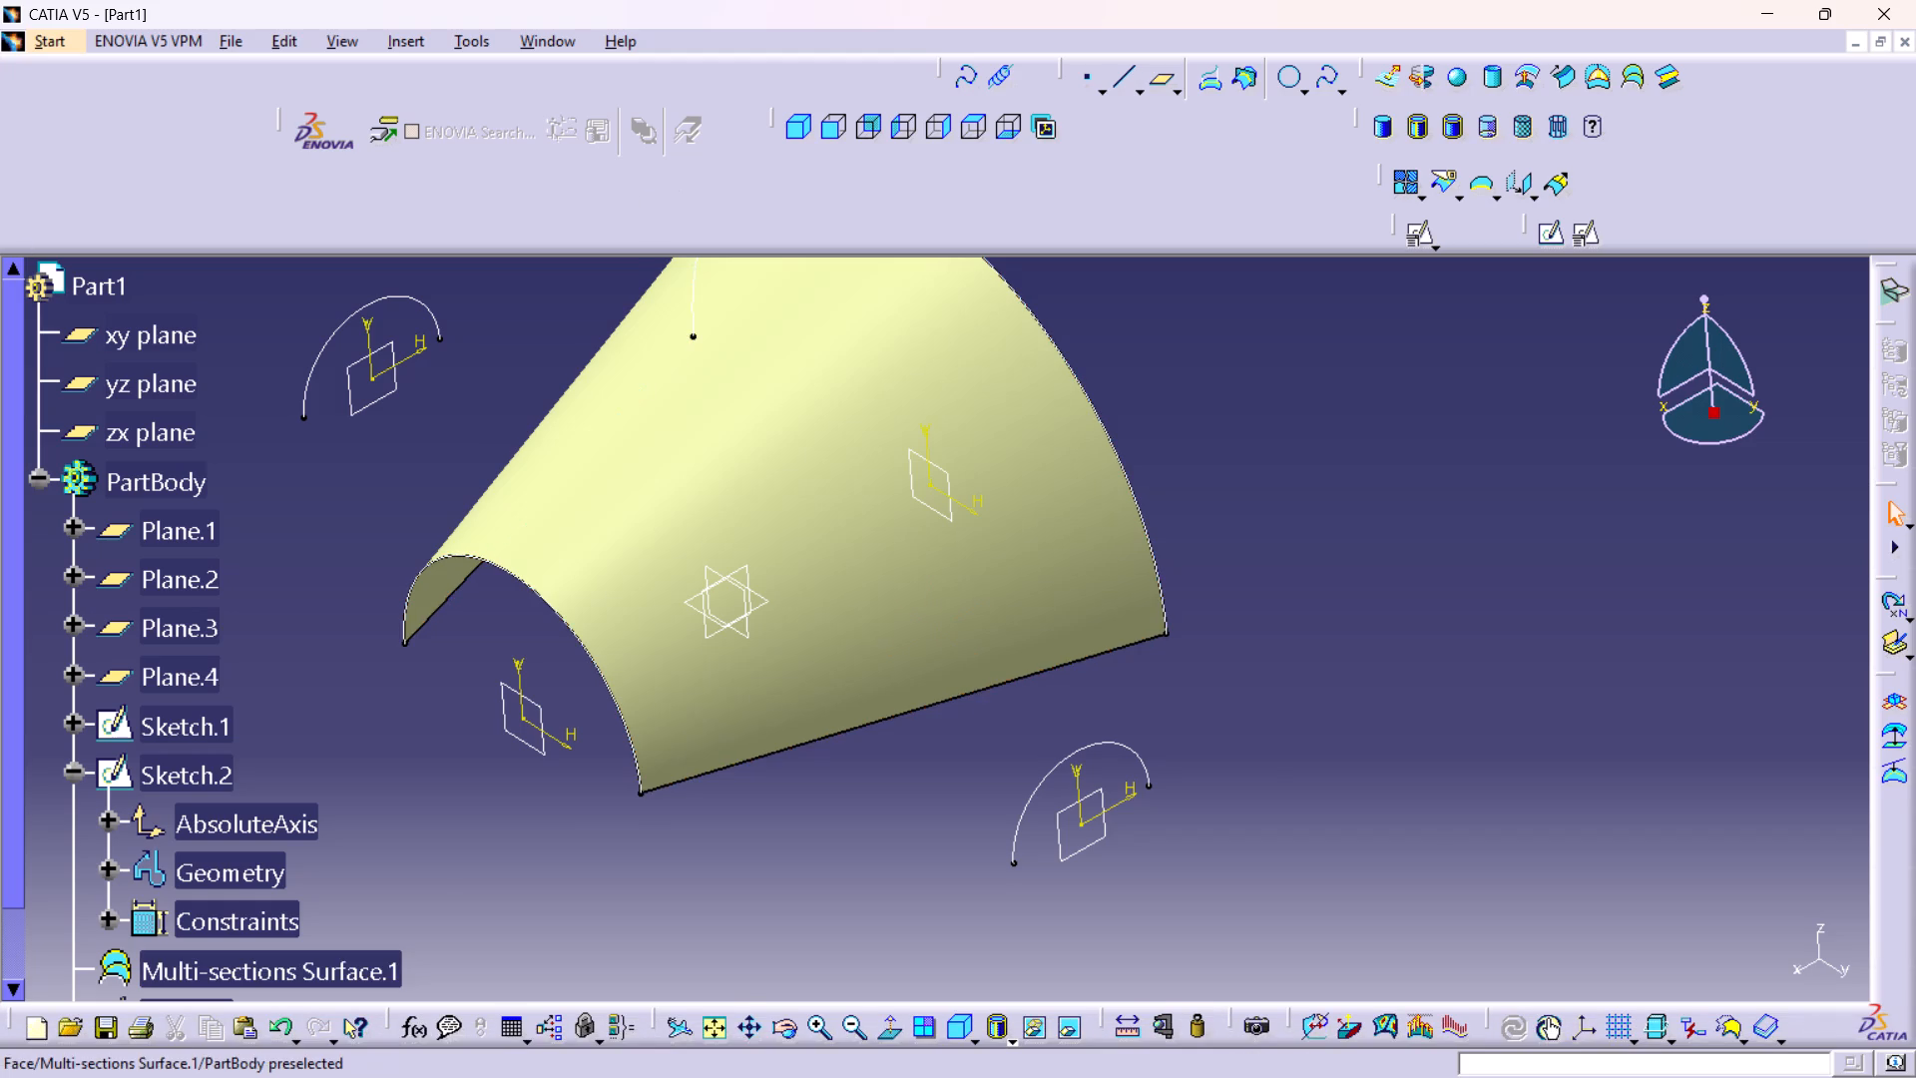
# Examine the multi-sections surface and the small arcs on both sides of it from several viewing angles.
pyautogui.moveTo(1238, 574); pyautogui.dragTo(1337, 721, button='middle')
pyautogui.moveTo(1254, 652); pyautogui.dragTo(1293, 718, button='middle')
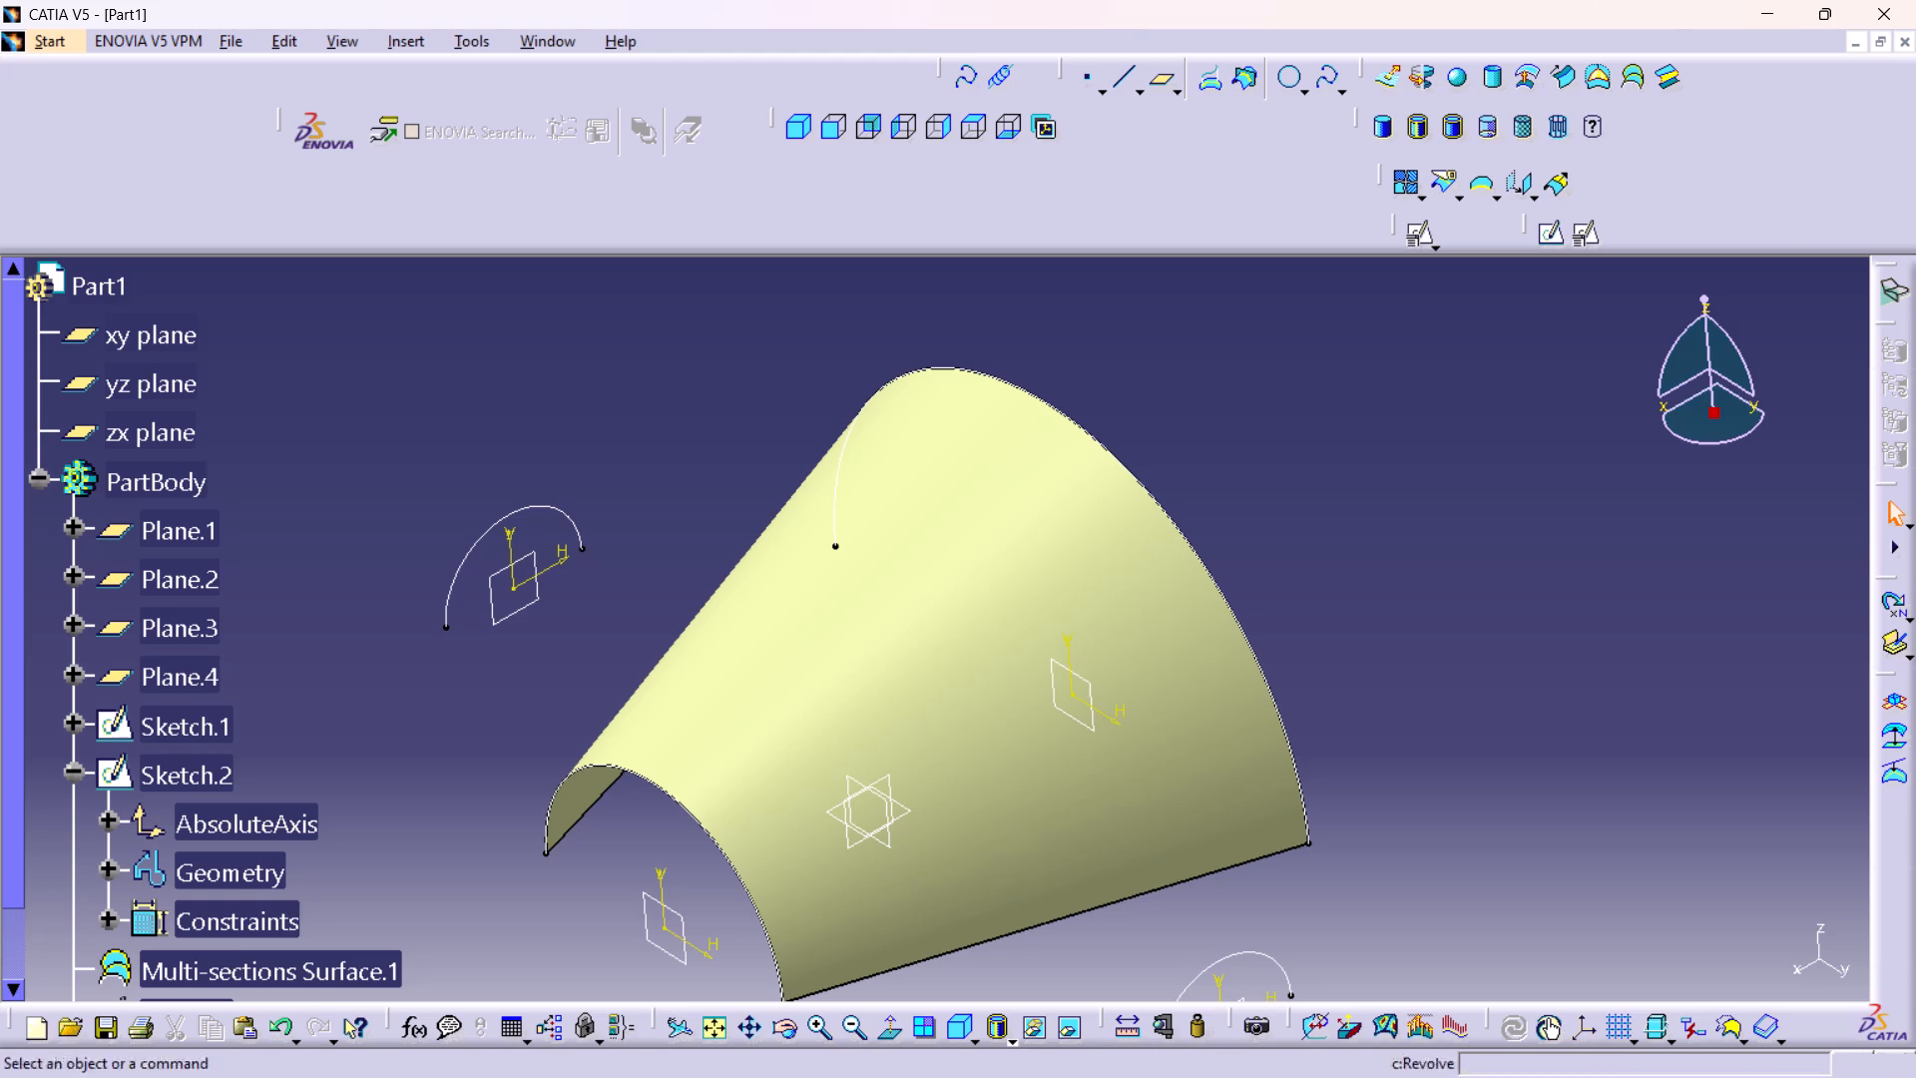
pyautogui.moveTo(1293, 545); pyautogui.dragTo(1335, 491, button='middle')
pyautogui.rightClick(1335, 471)
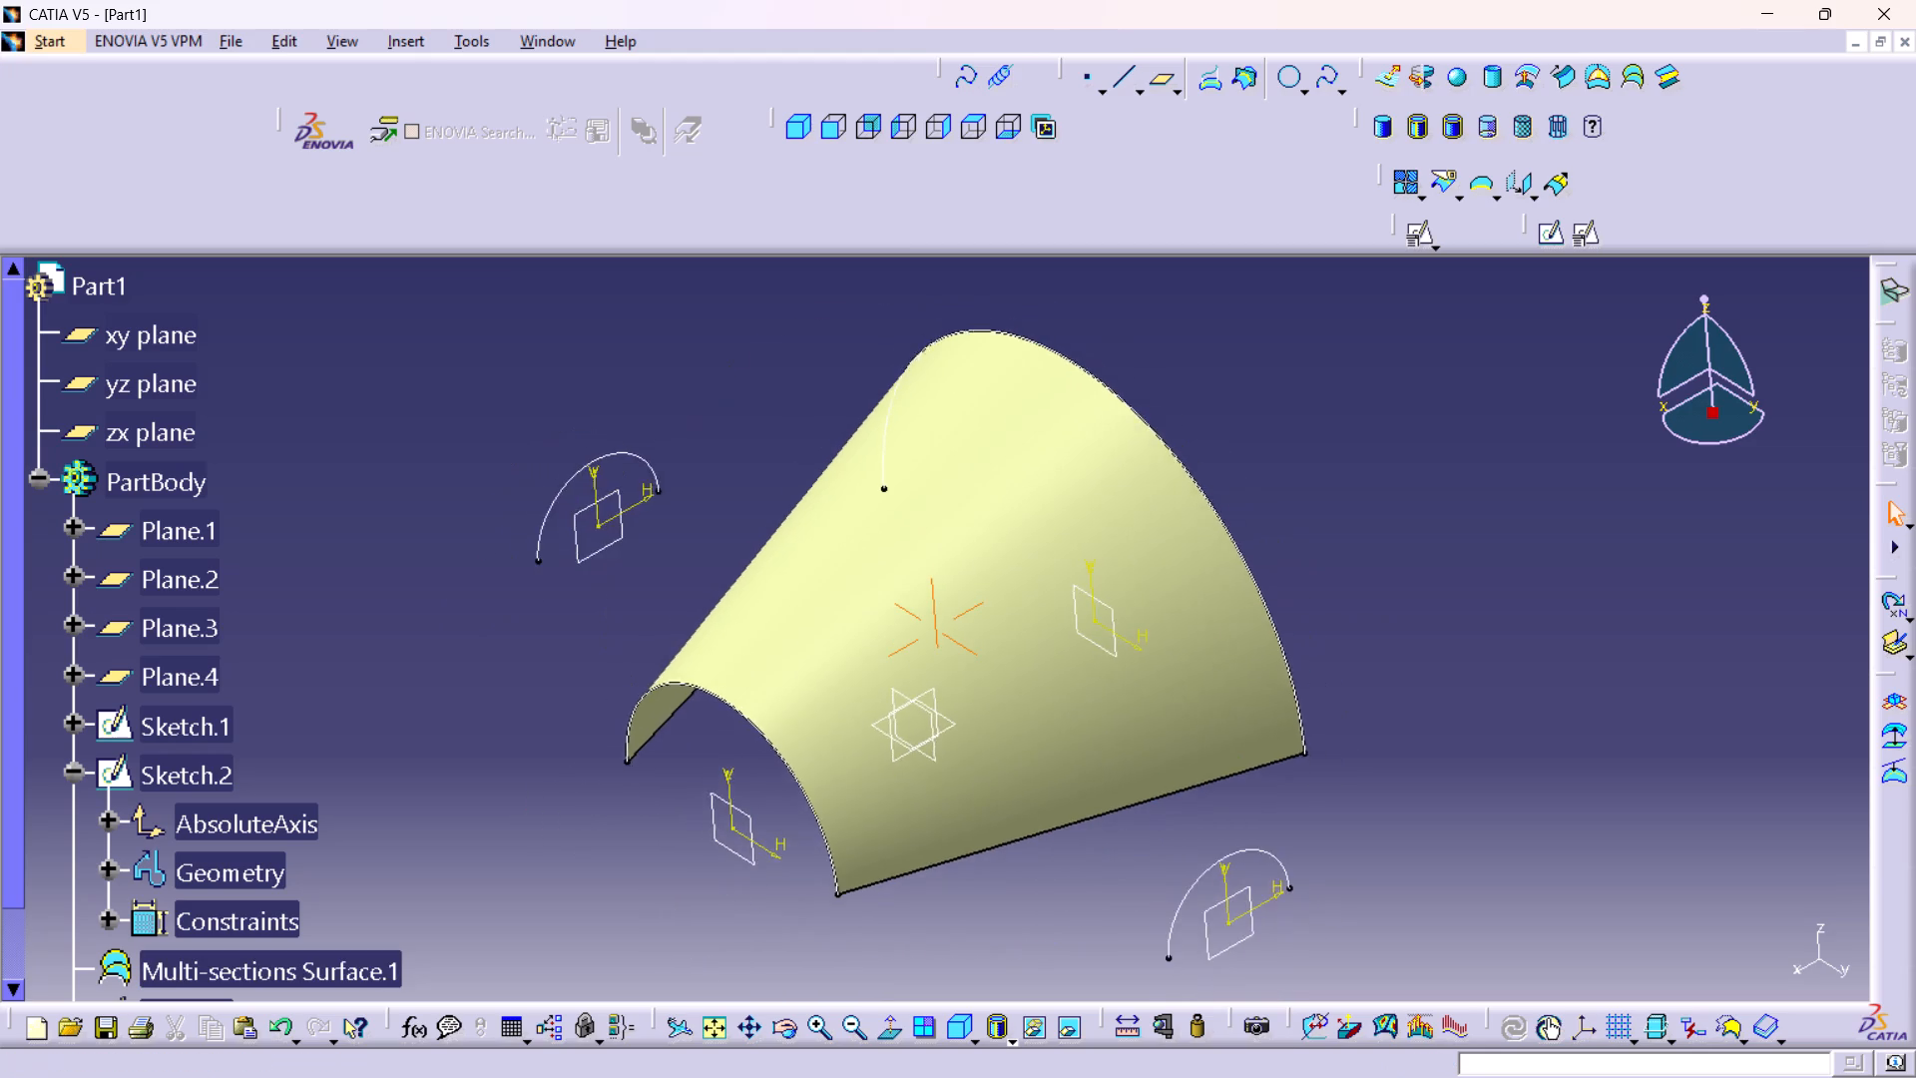
pyautogui.moveTo(1335, 491); pyautogui.dragTo(1325, 484, button='middle')
pyautogui.moveTo(1311, 465); pyautogui.dragTo(1263, 497, button='middle')
pyautogui.scroll(1, 1263, 497)
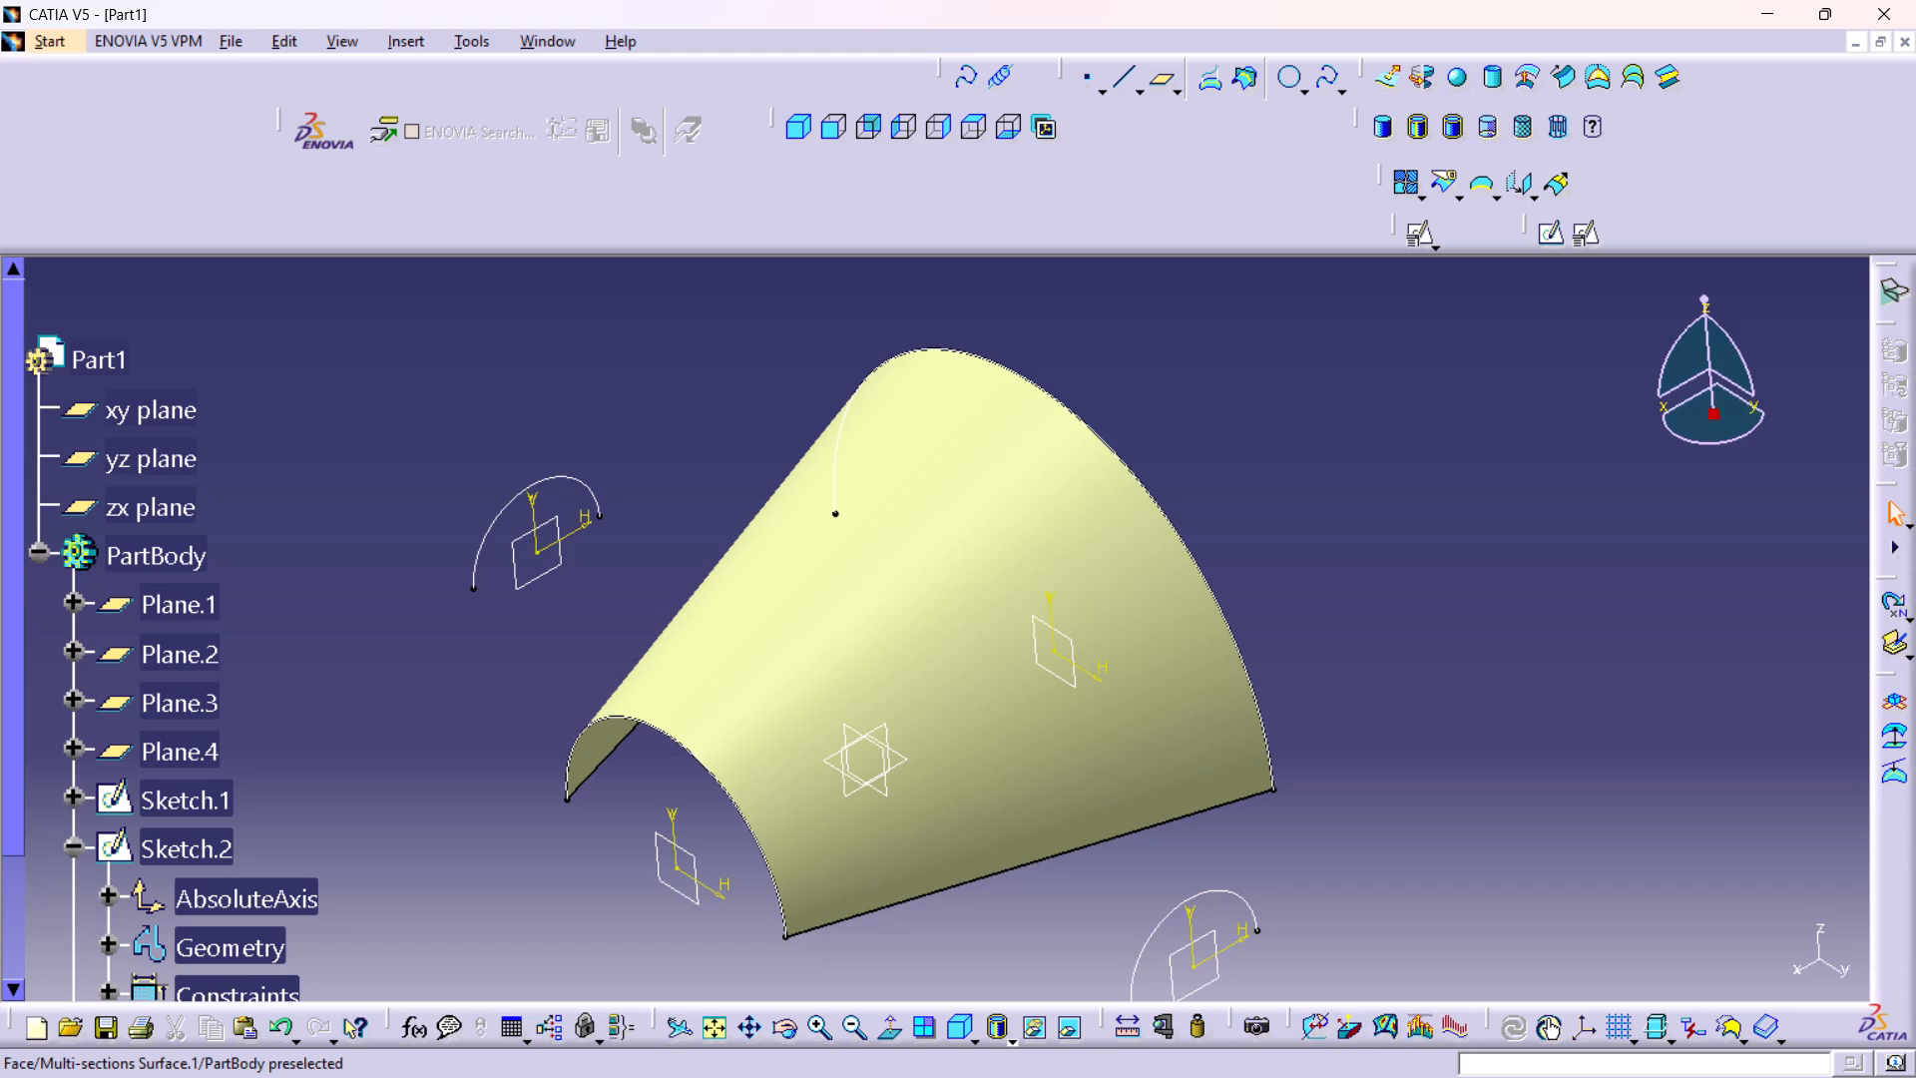
pyautogui.moveTo(1357, 559); pyautogui.dragTo(1402, 576, button='middle')
pyautogui.moveTo(1307, 541); pyautogui.dragTo(1297, 421, button='middle')
pyautogui.moveTo(1307, 541); pyautogui.dragTo(1304, 525, button='right')
pyautogui.moveTo(1193, 618); pyautogui.dragTo(1225, 568, button='middle')
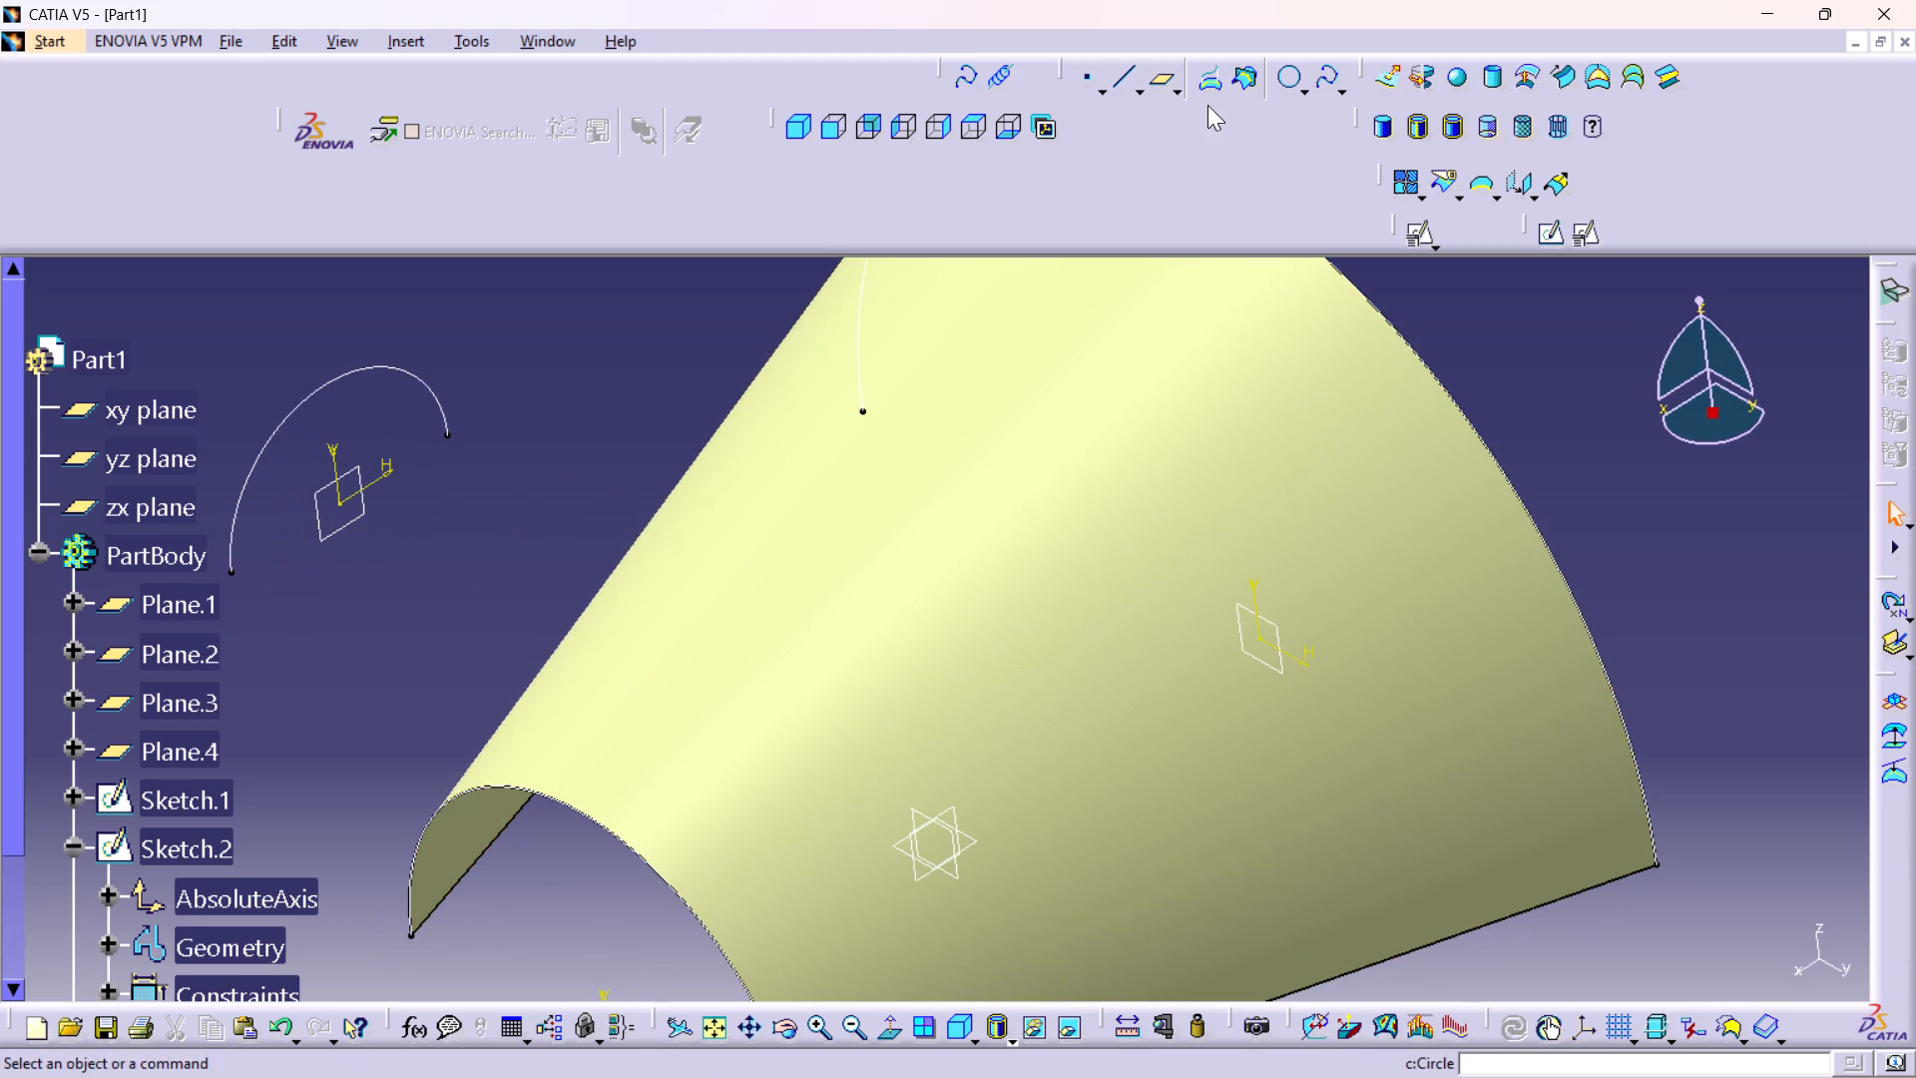
pyautogui.click(805, 124)
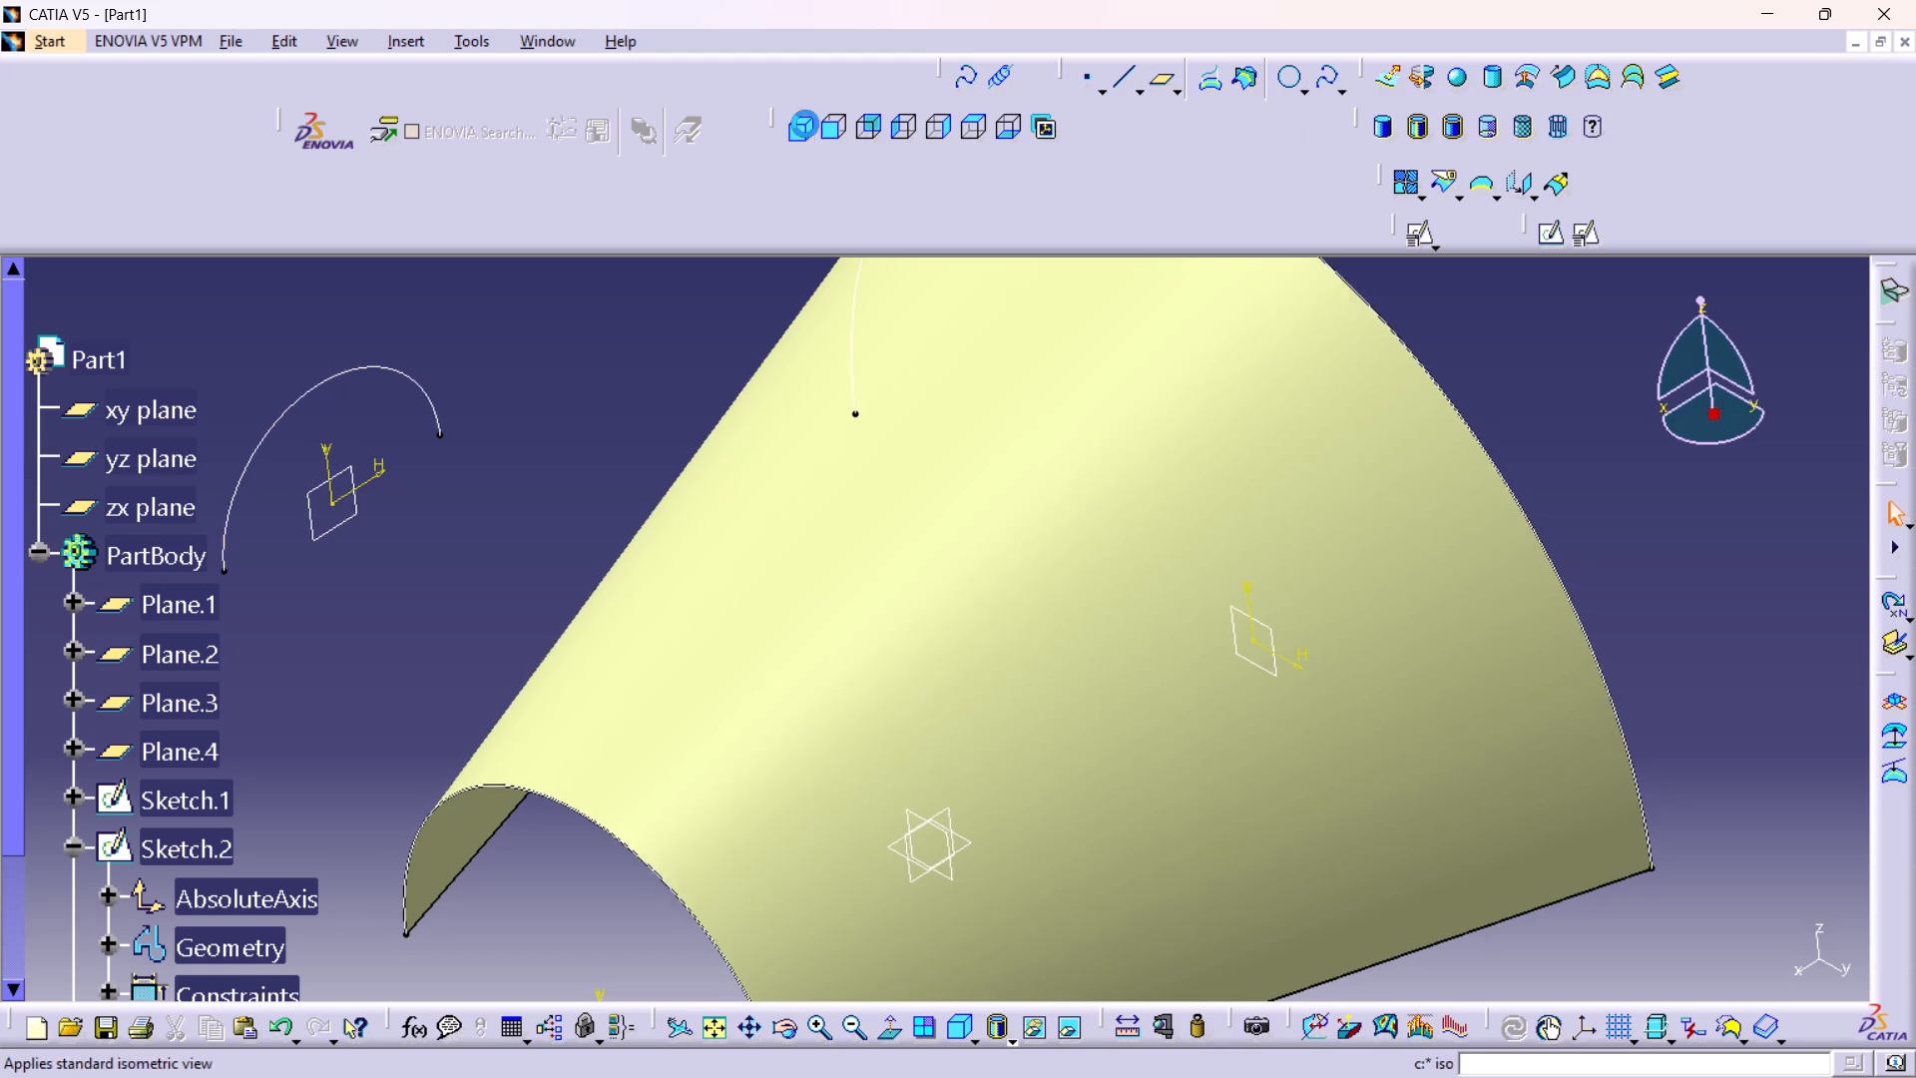
pyautogui.moveTo(1420, 507); pyautogui.dragTo(1453, 582, button='middle')
pyautogui.rightClick(1420, 507)
pyautogui.moveTo(1199, 557); pyautogui.dragTo(1194, 554, button='middle')
pyautogui.rightClick(1196, 557)
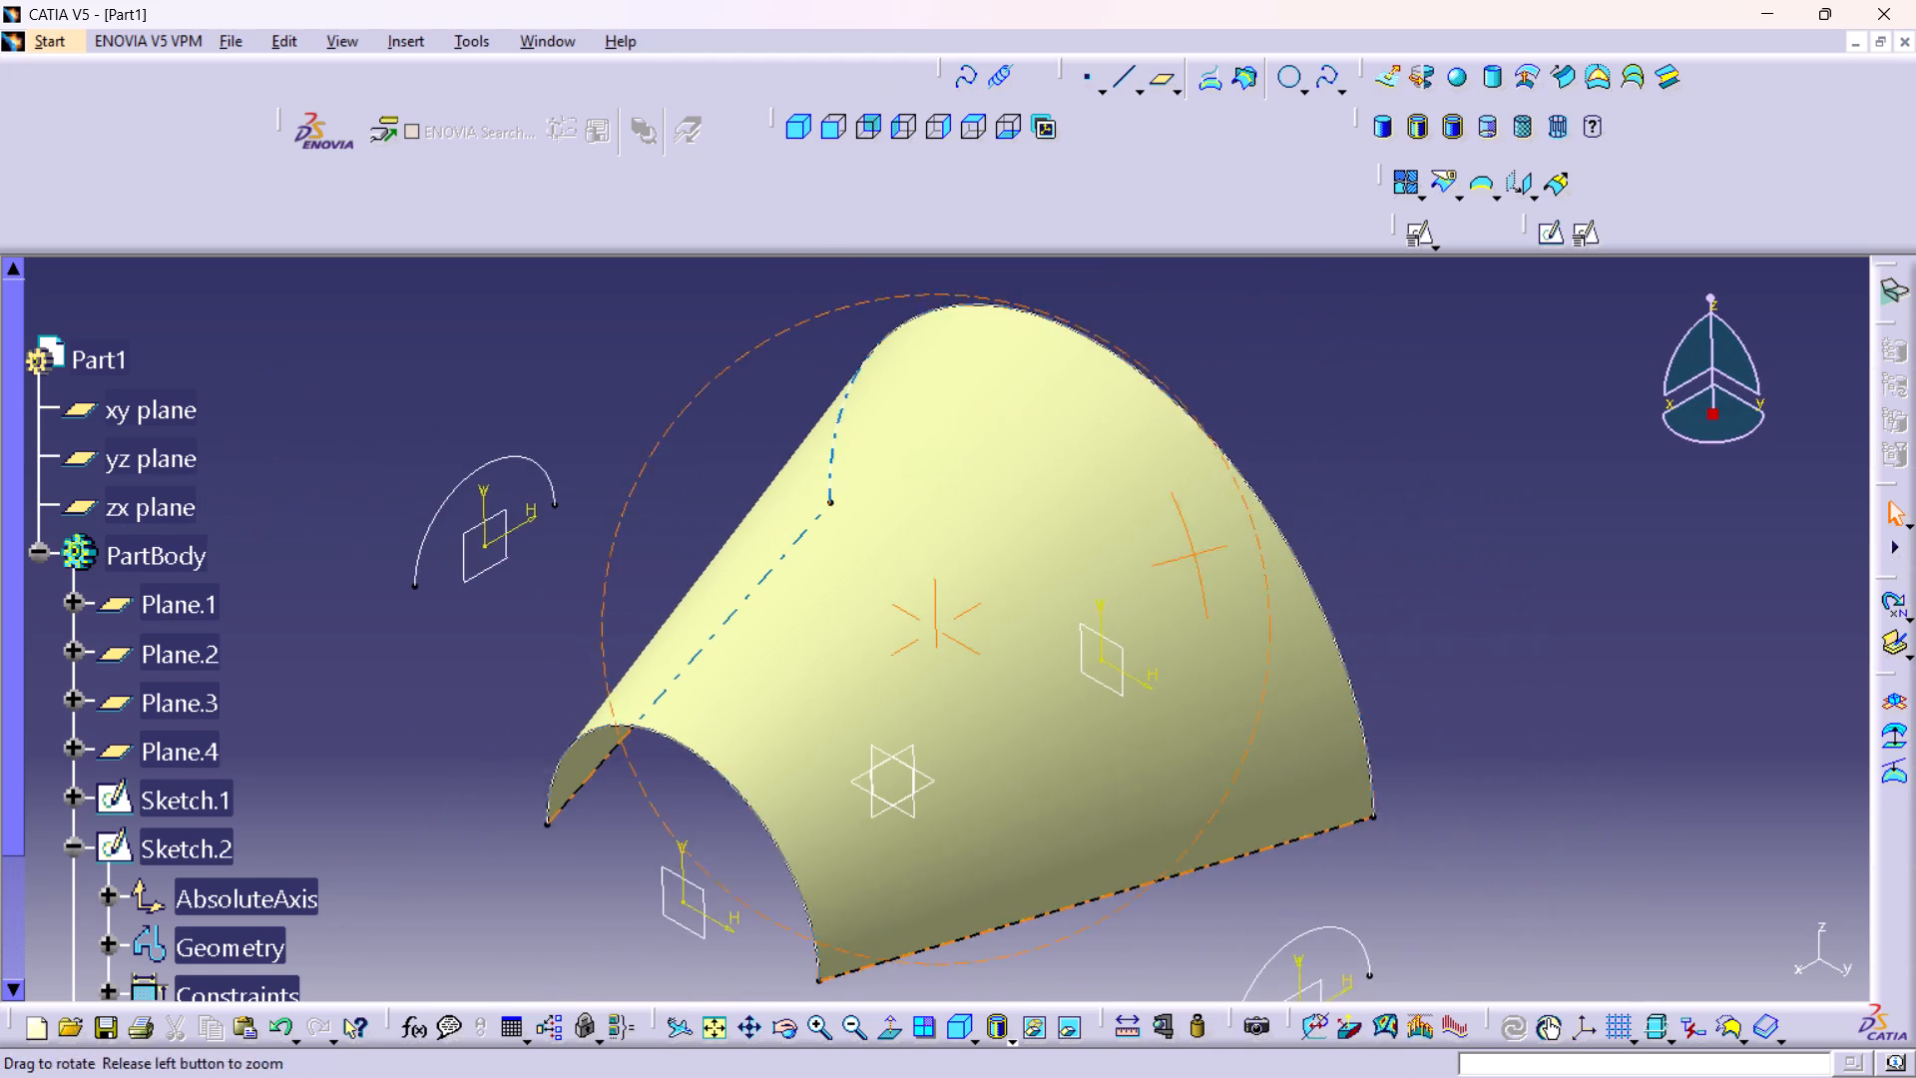
pyautogui.moveTo(1194, 554); pyautogui.dragTo(1183, 523, button='middle')
pyautogui.moveTo(1183, 523); pyautogui.dragTo(1188, 554, button='middle')
pyautogui.rightClick(1183, 523)
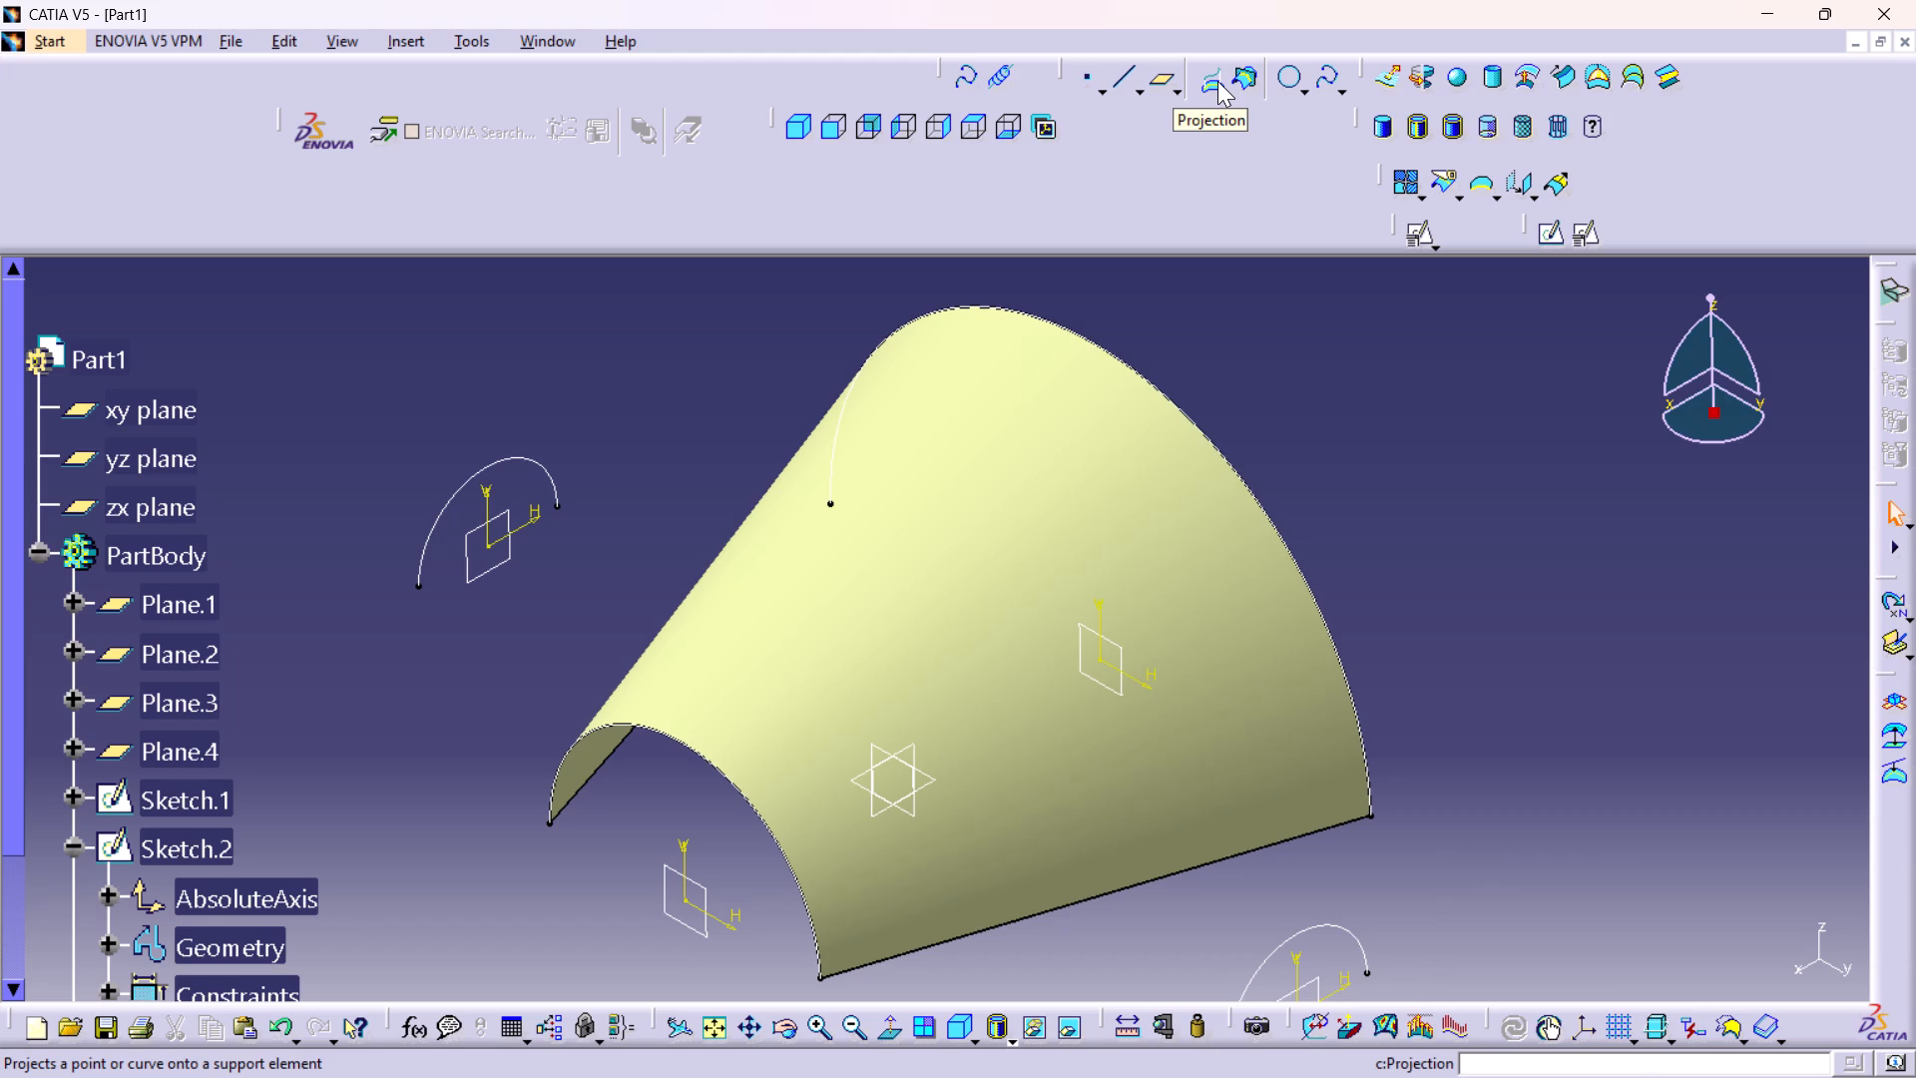
pyautogui.moveTo(1448, 712); pyautogui.dragTo(1178, 468, button='middle')
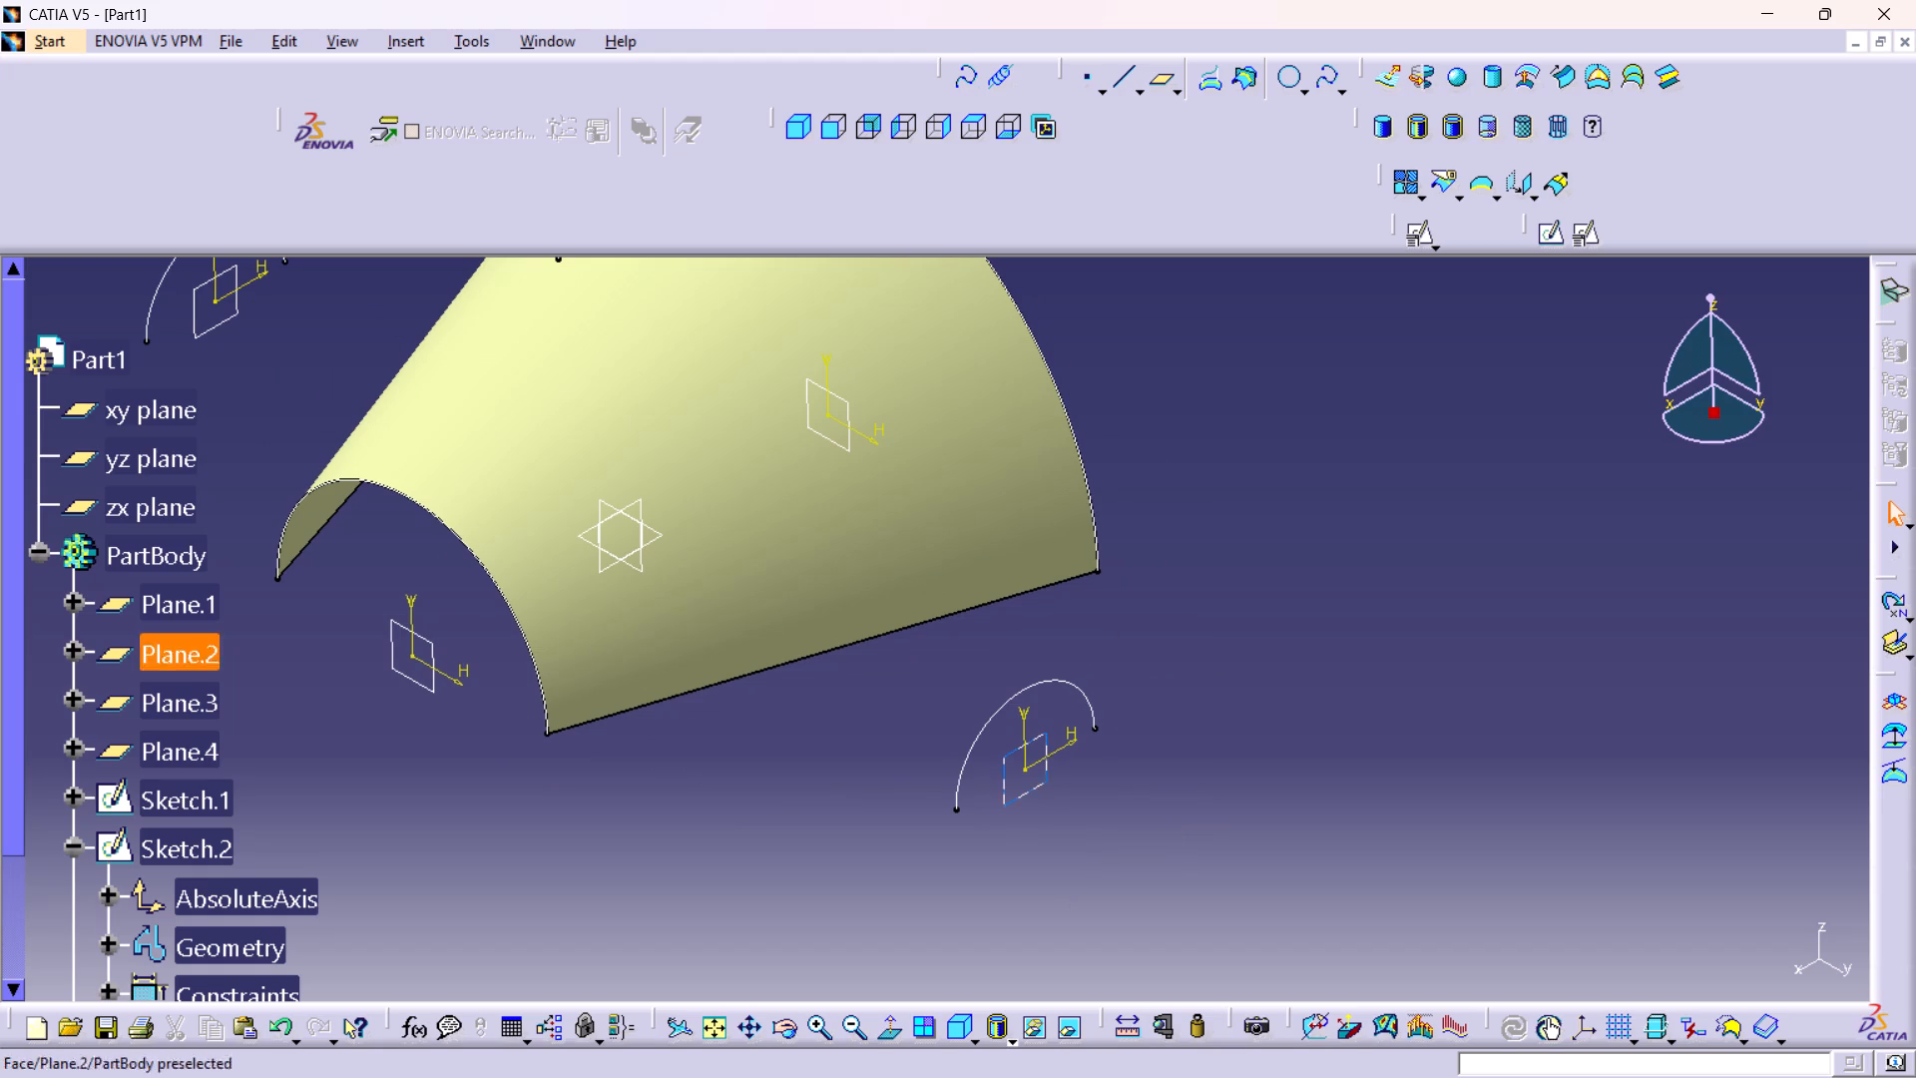
pyautogui.click(1059, 683)
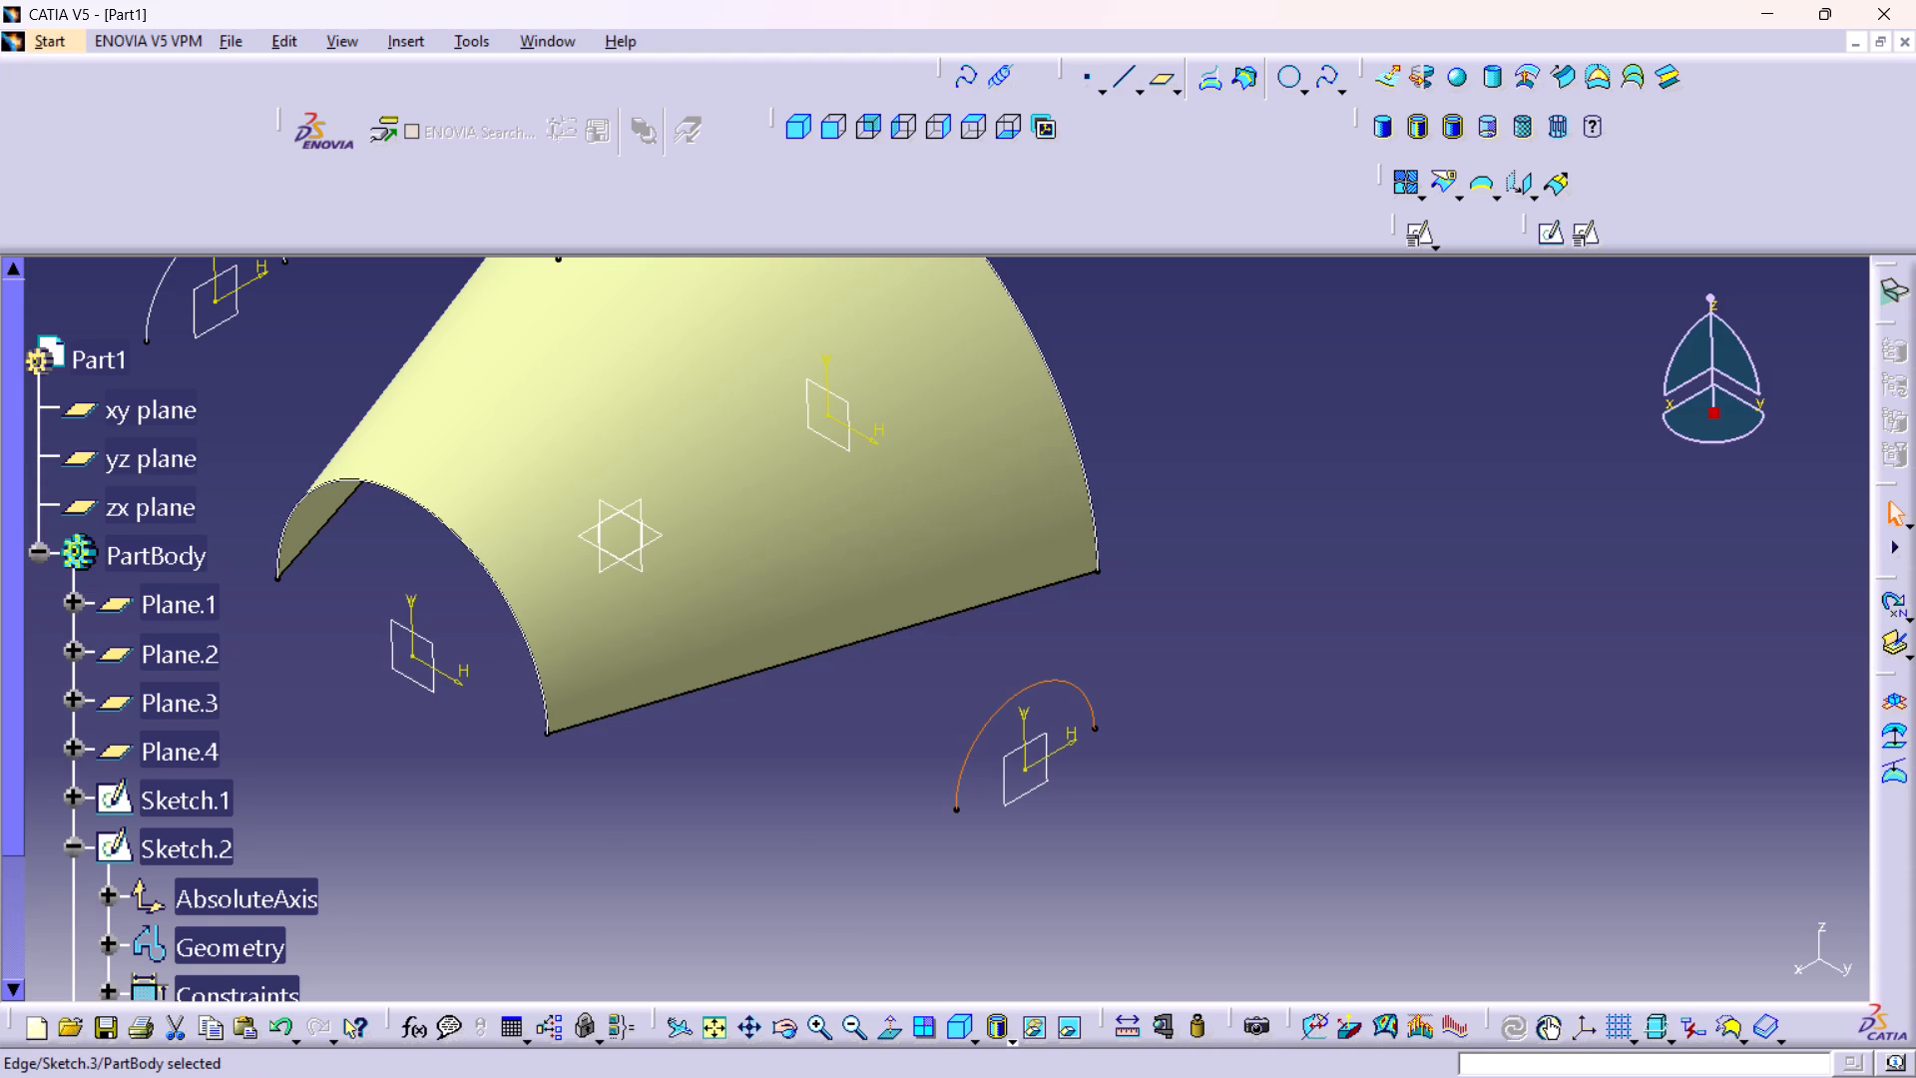
pyautogui.moveTo(767, 707); pyautogui.dragTo(959, 635, button='middle')
pyautogui.moveTo(767, 707); pyautogui.dragTo(959, 635, button='right')
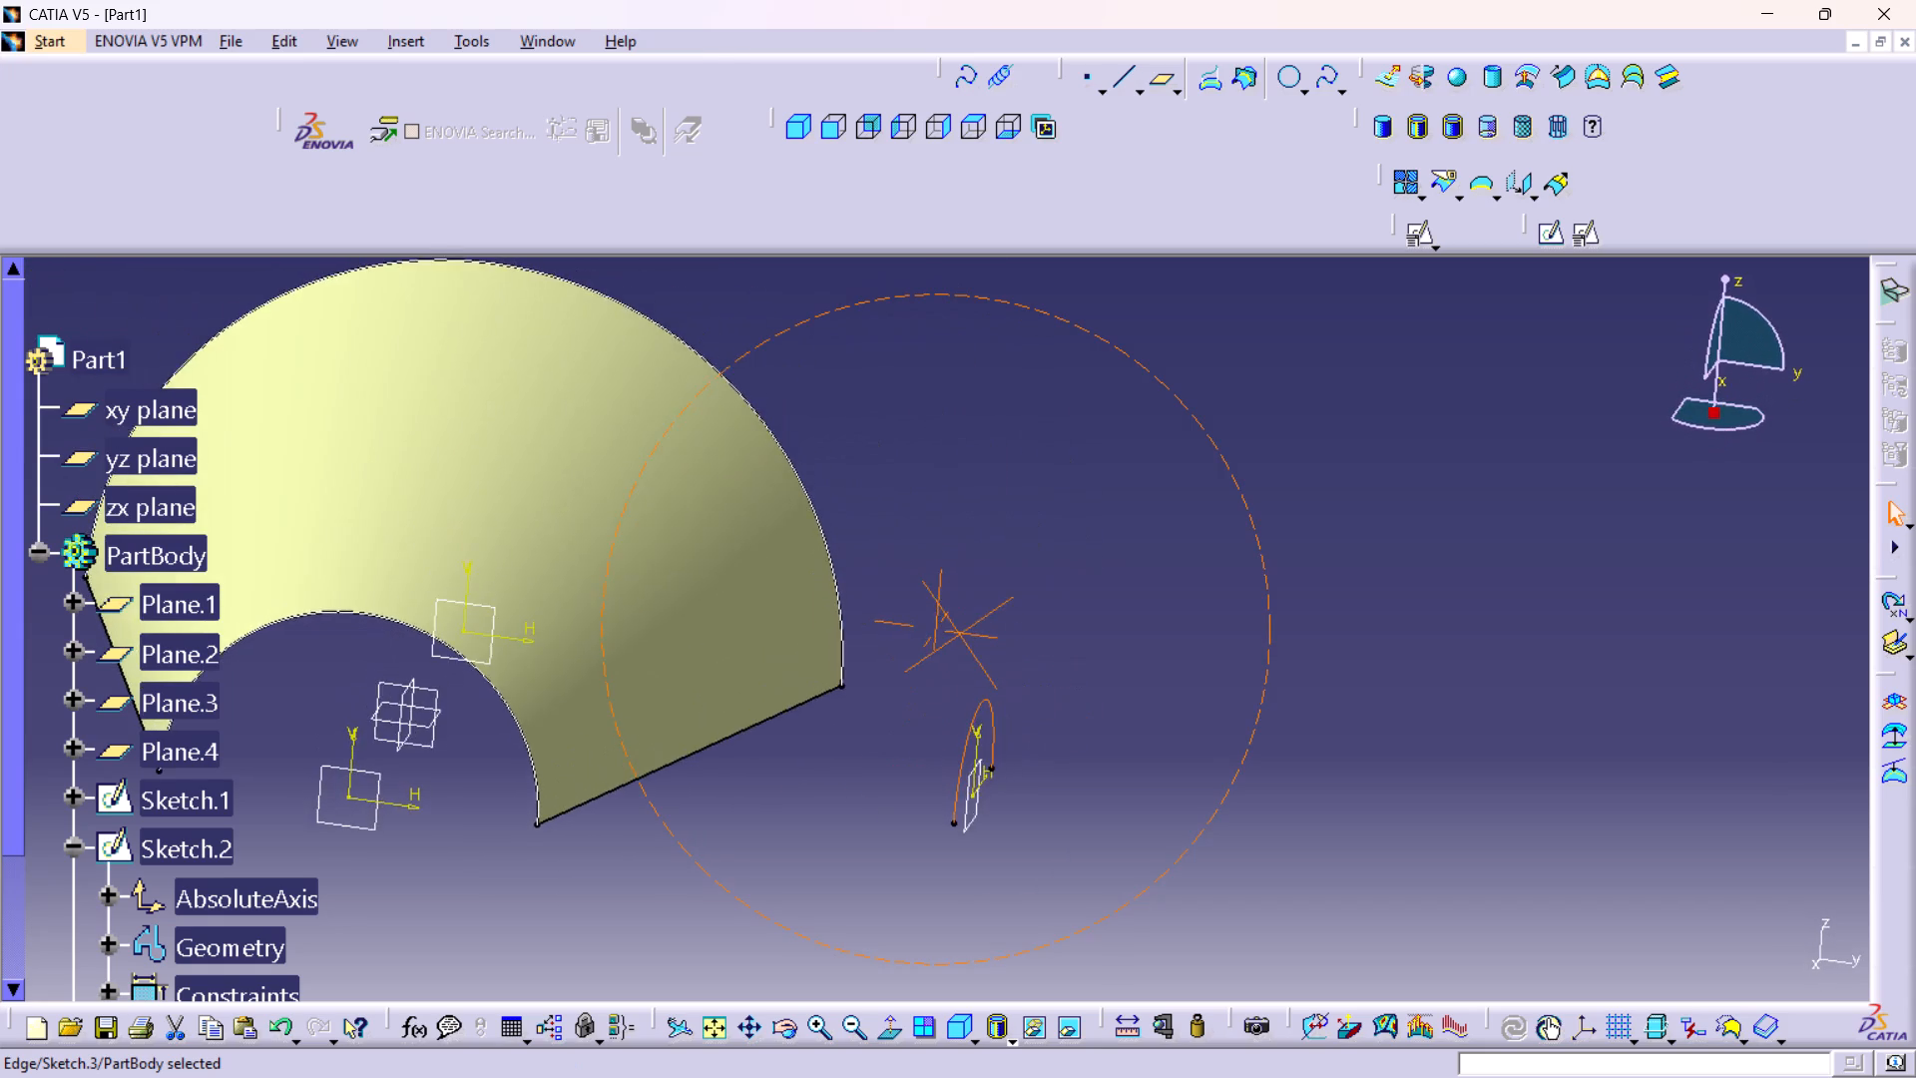
pyautogui.moveTo(959, 635); pyautogui.dragTo(906, 633, button='middle')
pyautogui.moveTo(959, 635); pyautogui.dragTo(906, 633, button='right')
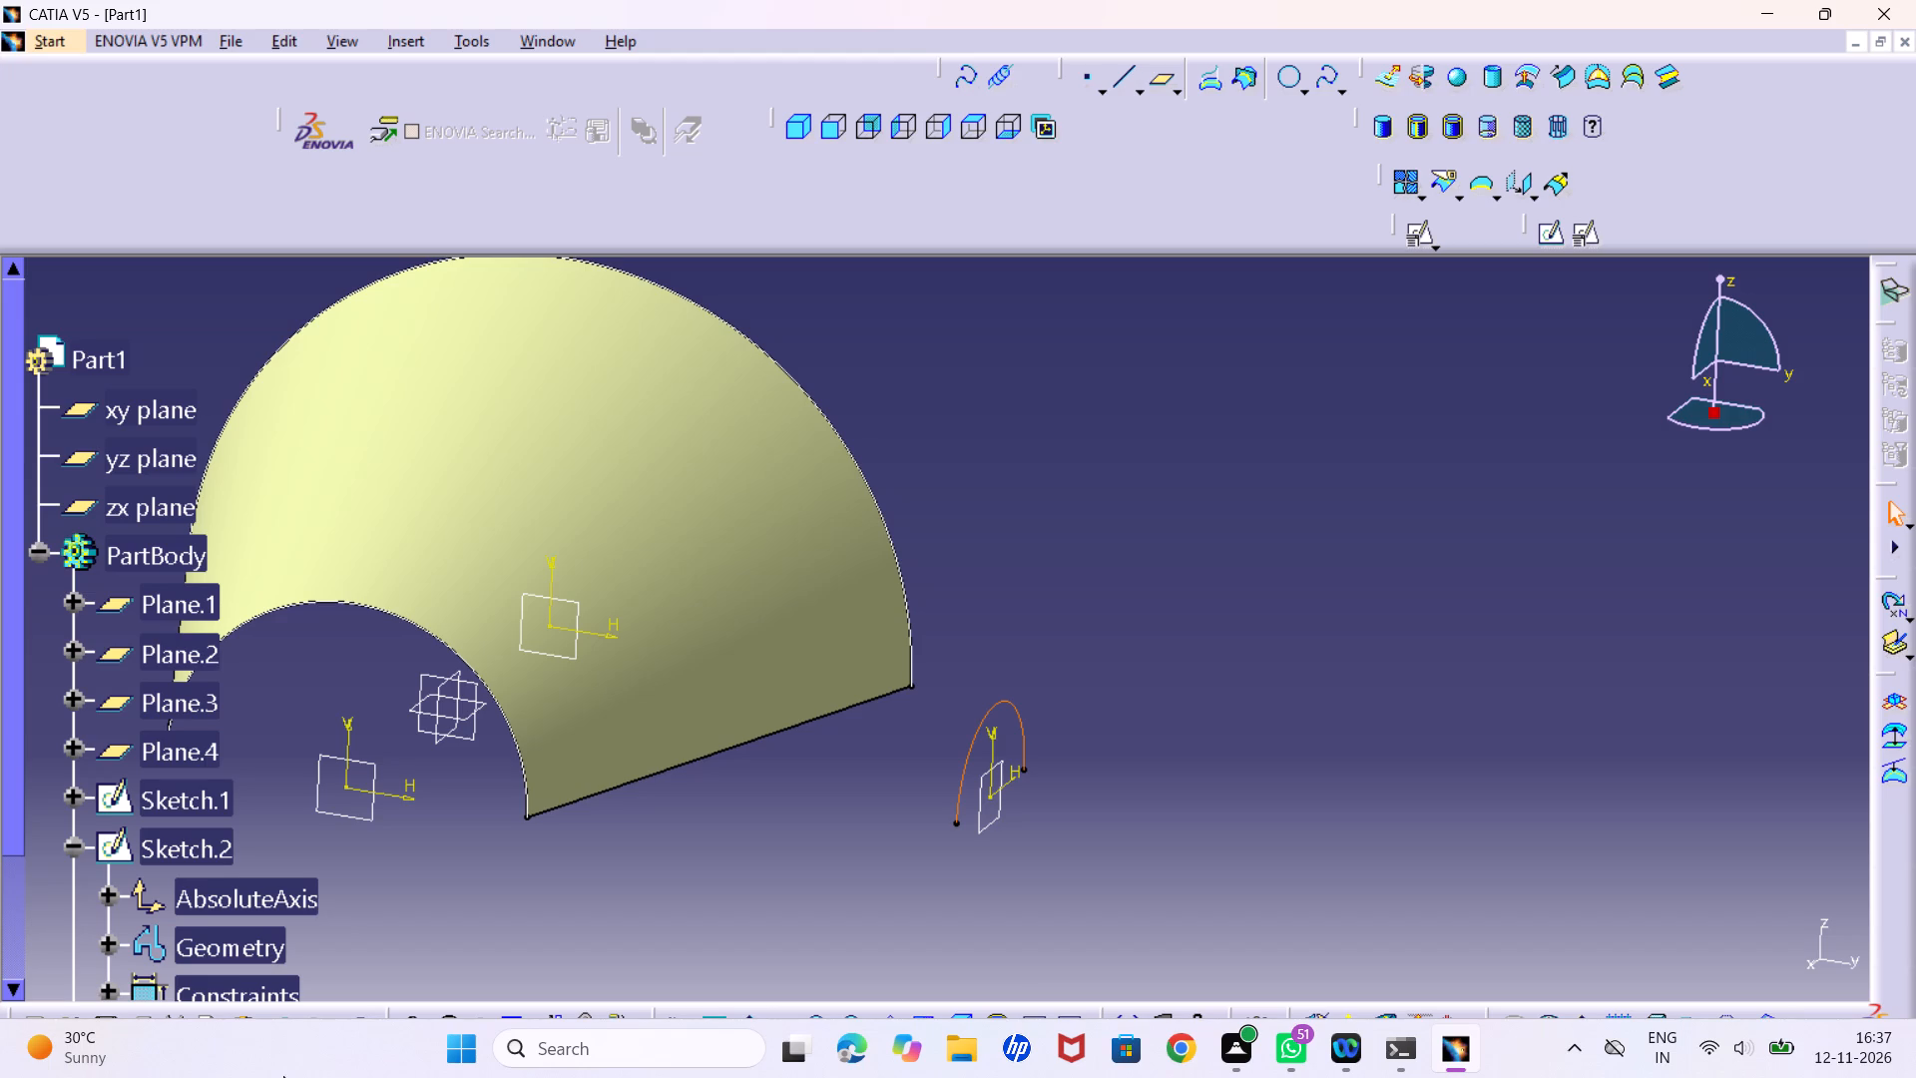
pyautogui.moveTo(493, 791); pyautogui.dragTo(919, 833, button='middle')
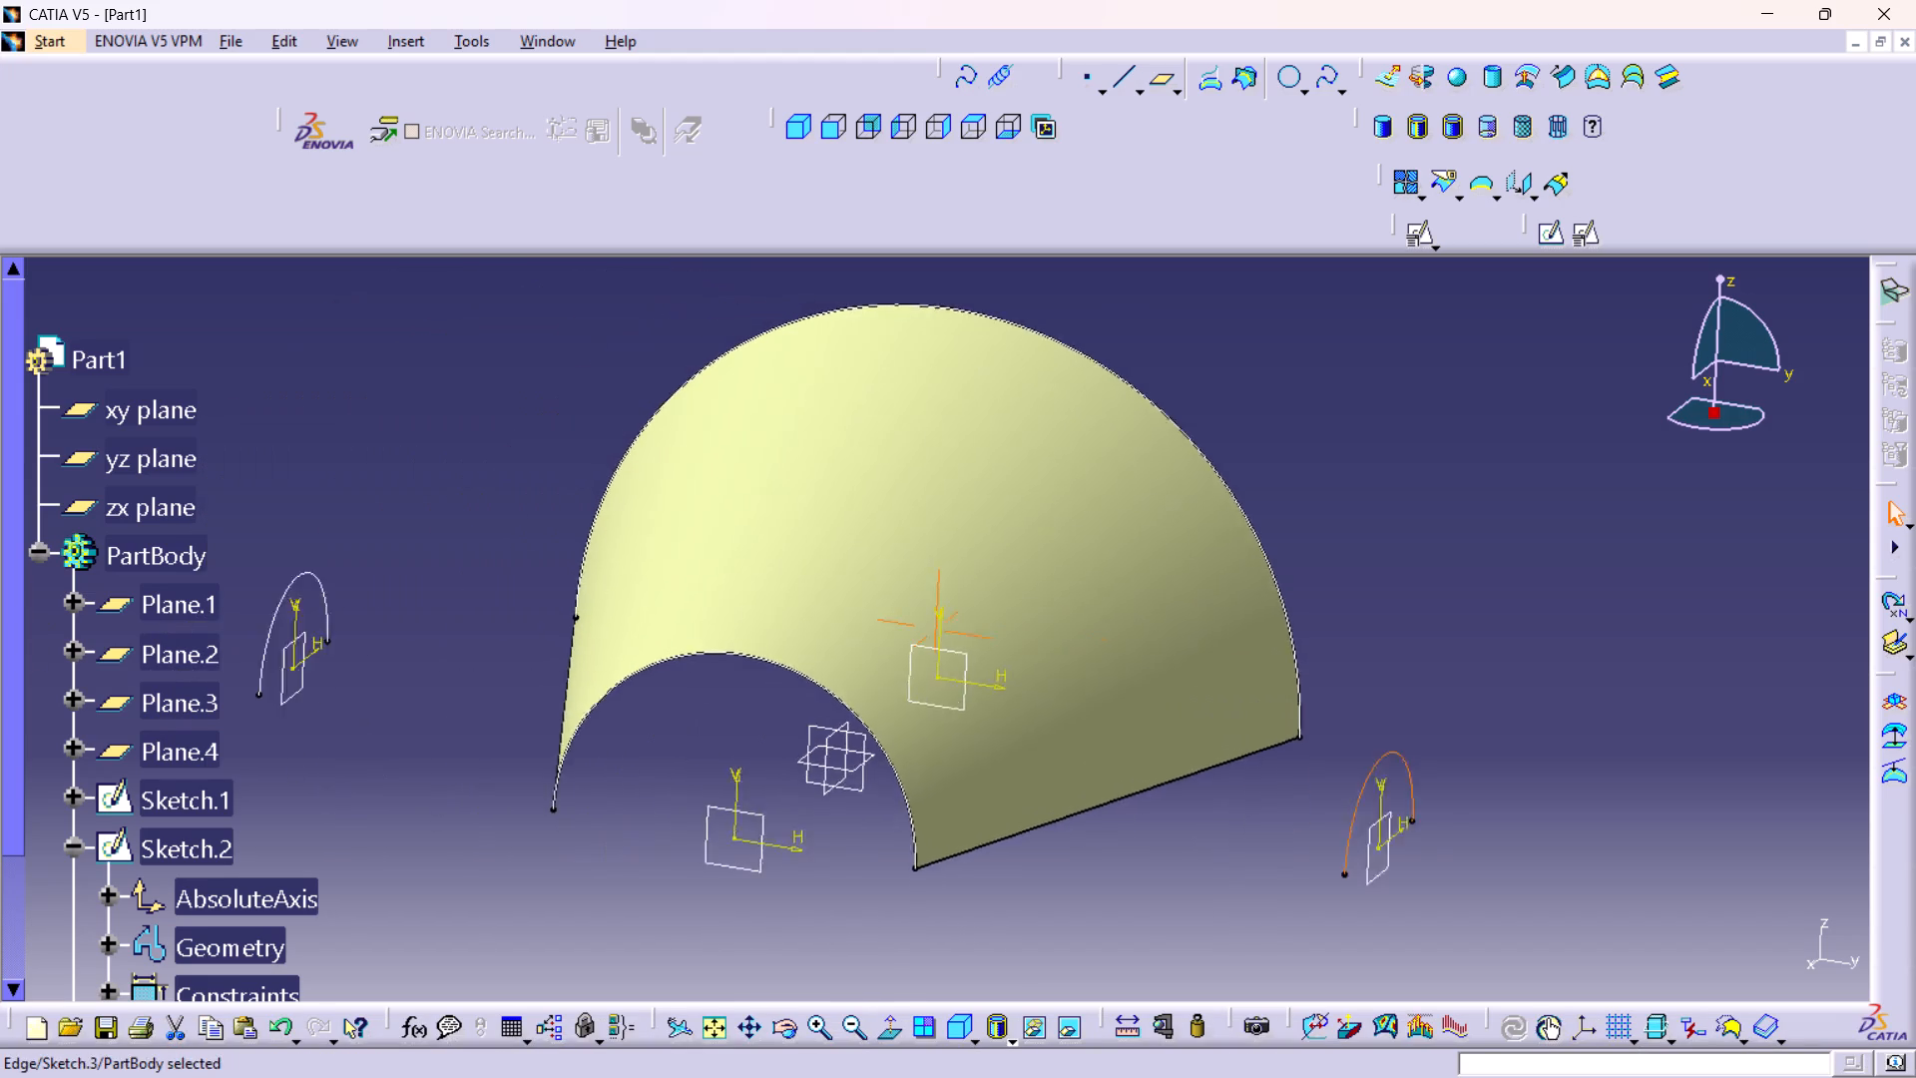
pyautogui.moveTo(1119, 727); pyautogui.dragTo(1068, 790, button='middle')
pyautogui.scroll(1, 1119, 727)
pyautogui.moveTo(1119, 727); pyautogui.dragTo(1068, 813, button='right')
pyautogui.moveTo(1091, 639); pyautogui.dragTo(1091, 665, button='middle')
pyautogui.rightClick(1091, 639)
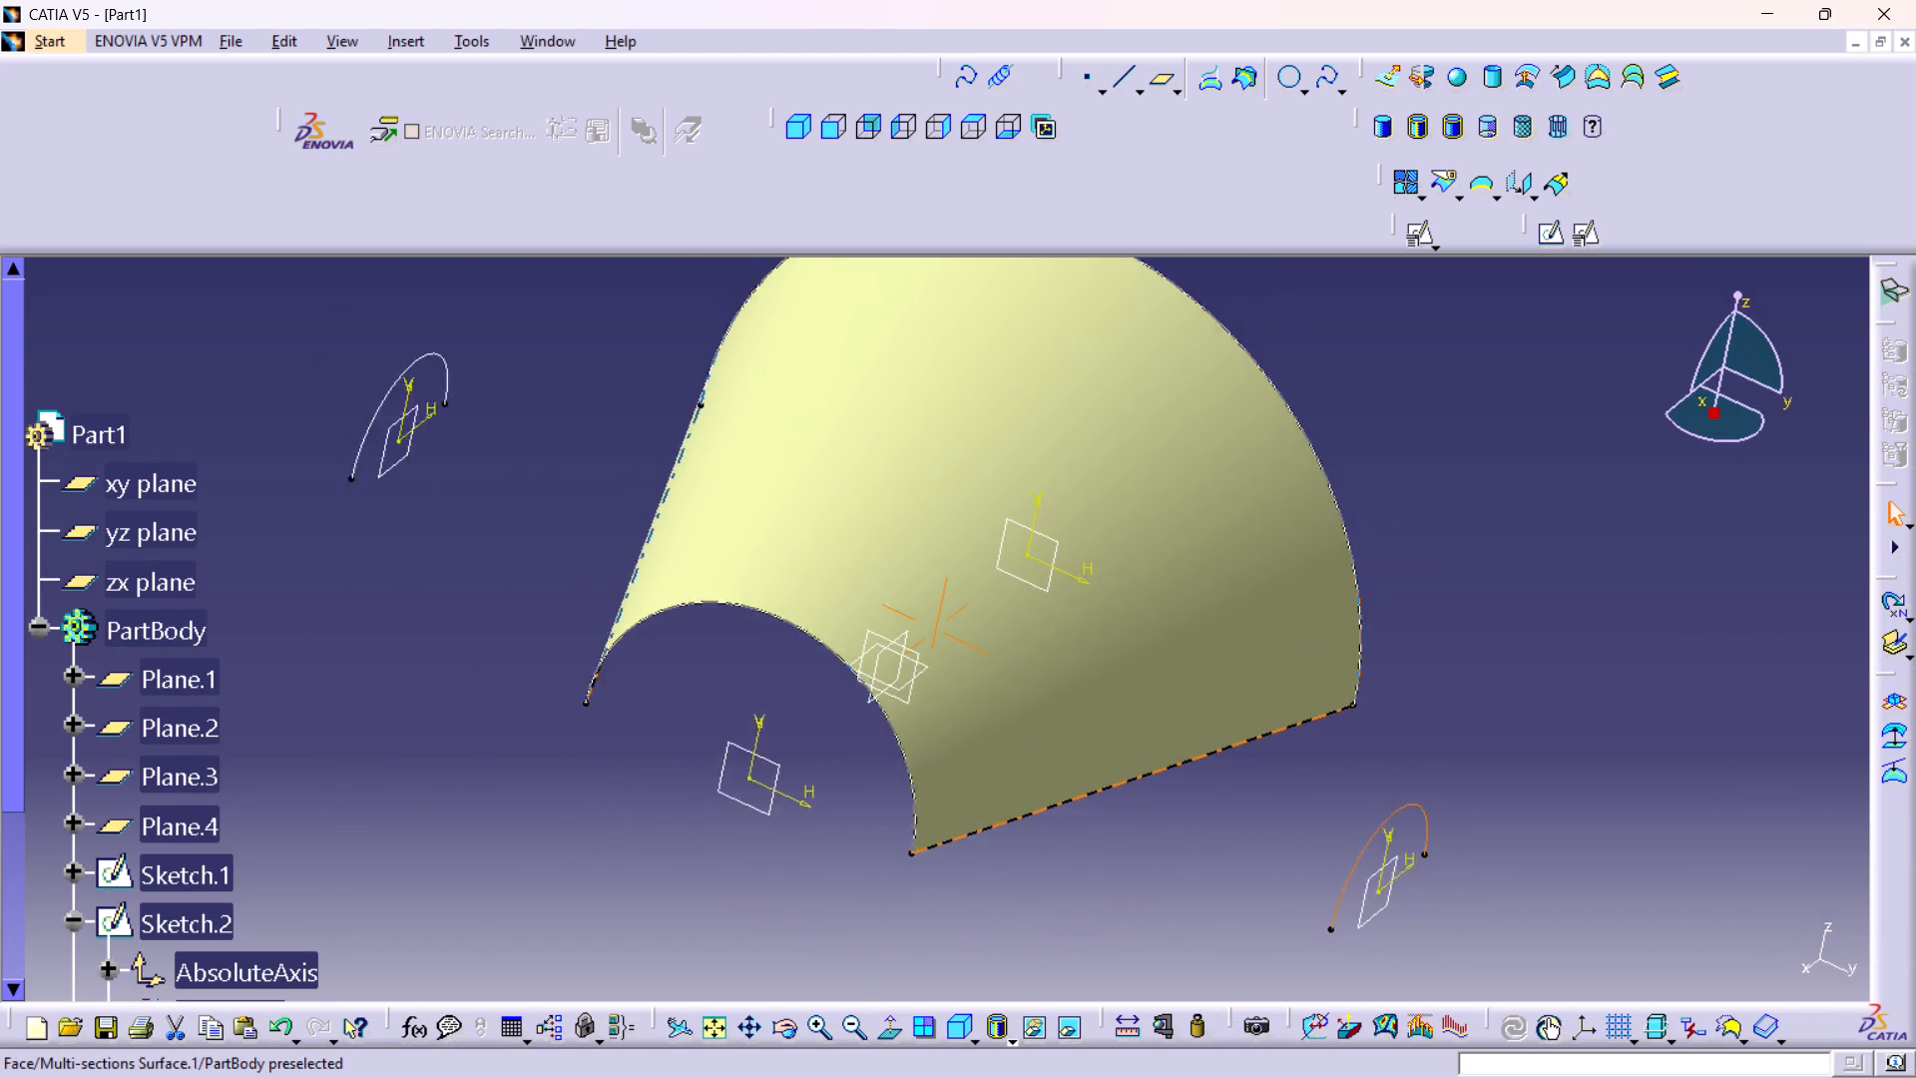
pyautogui.moveTo(1091, 665); pyautogui.dragTo(1099, 700, button='middle')
pyautogui.moveTo(1130, 632); pyautogui.dragTo(1103, 695, button='middle')
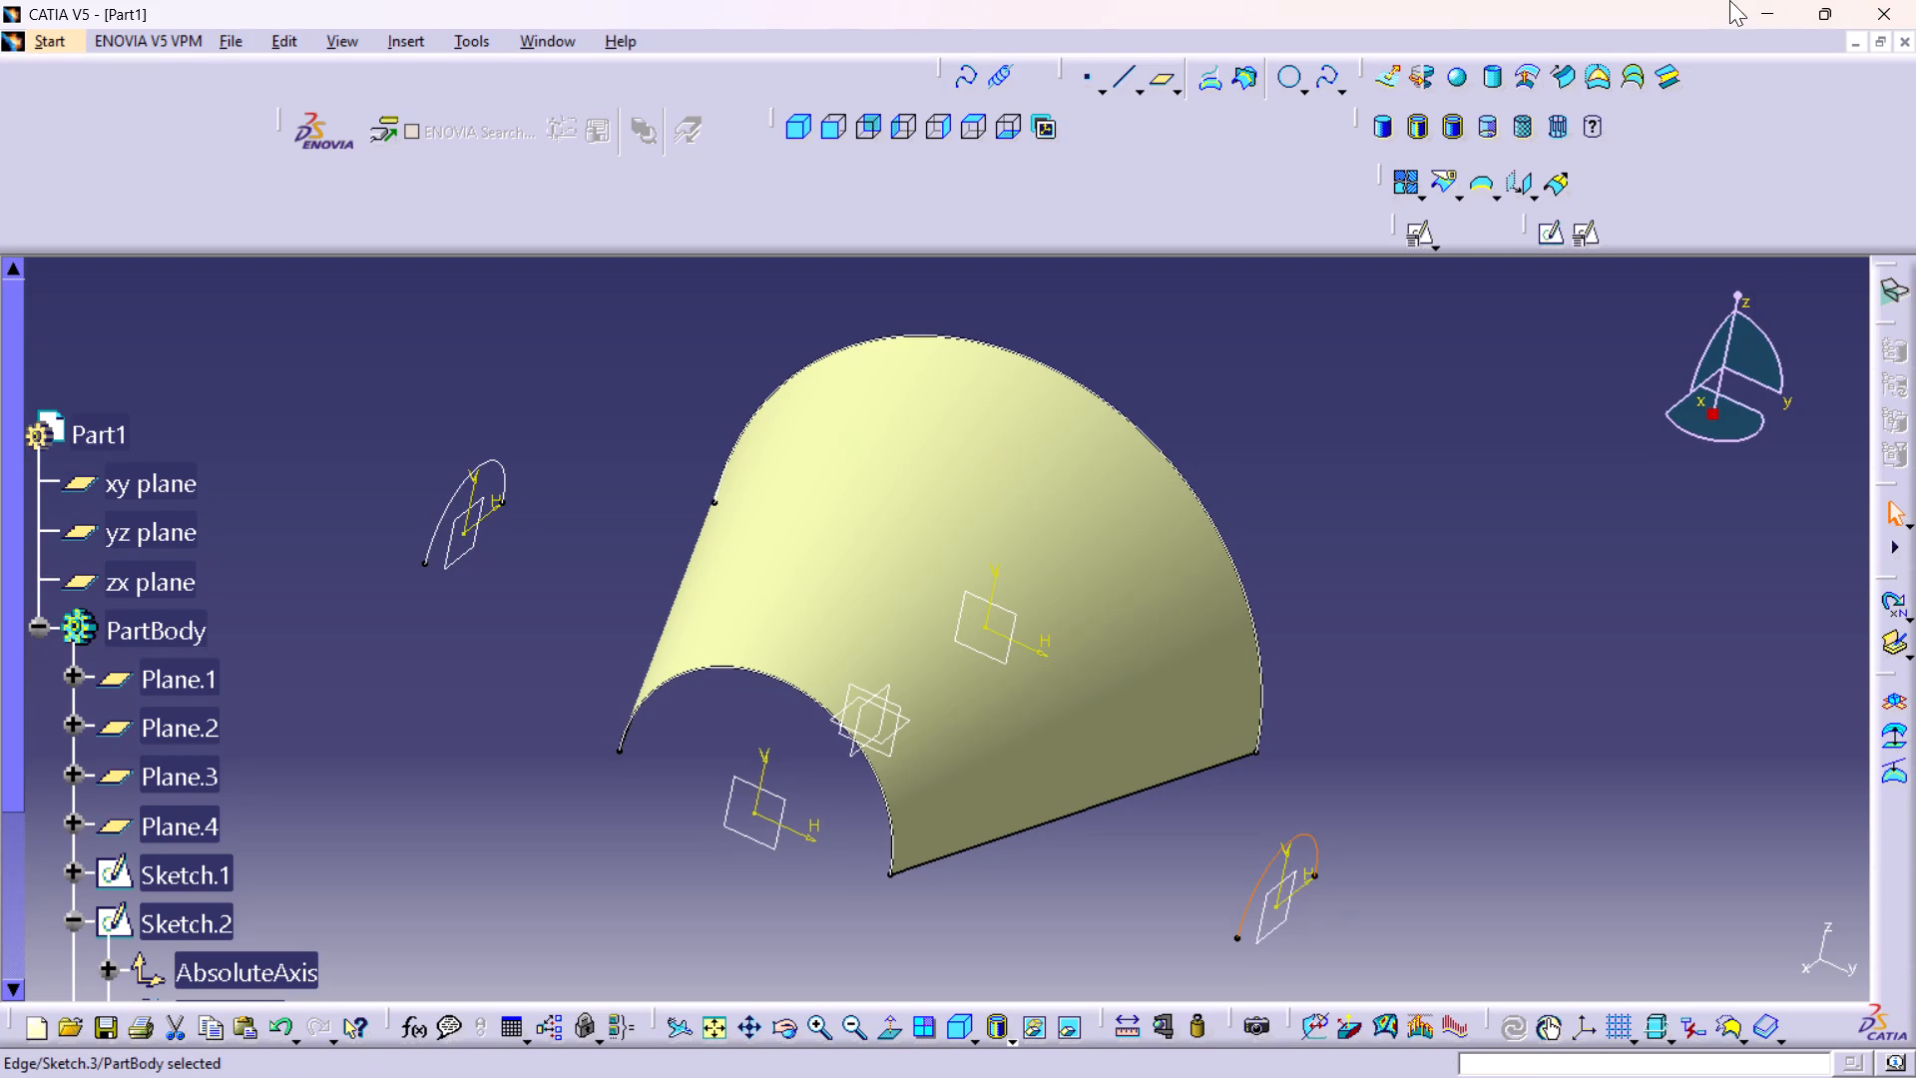
pyautogui.moveTo(1782, 653); pyautogui.dragTo(1711, 555, button='middle')
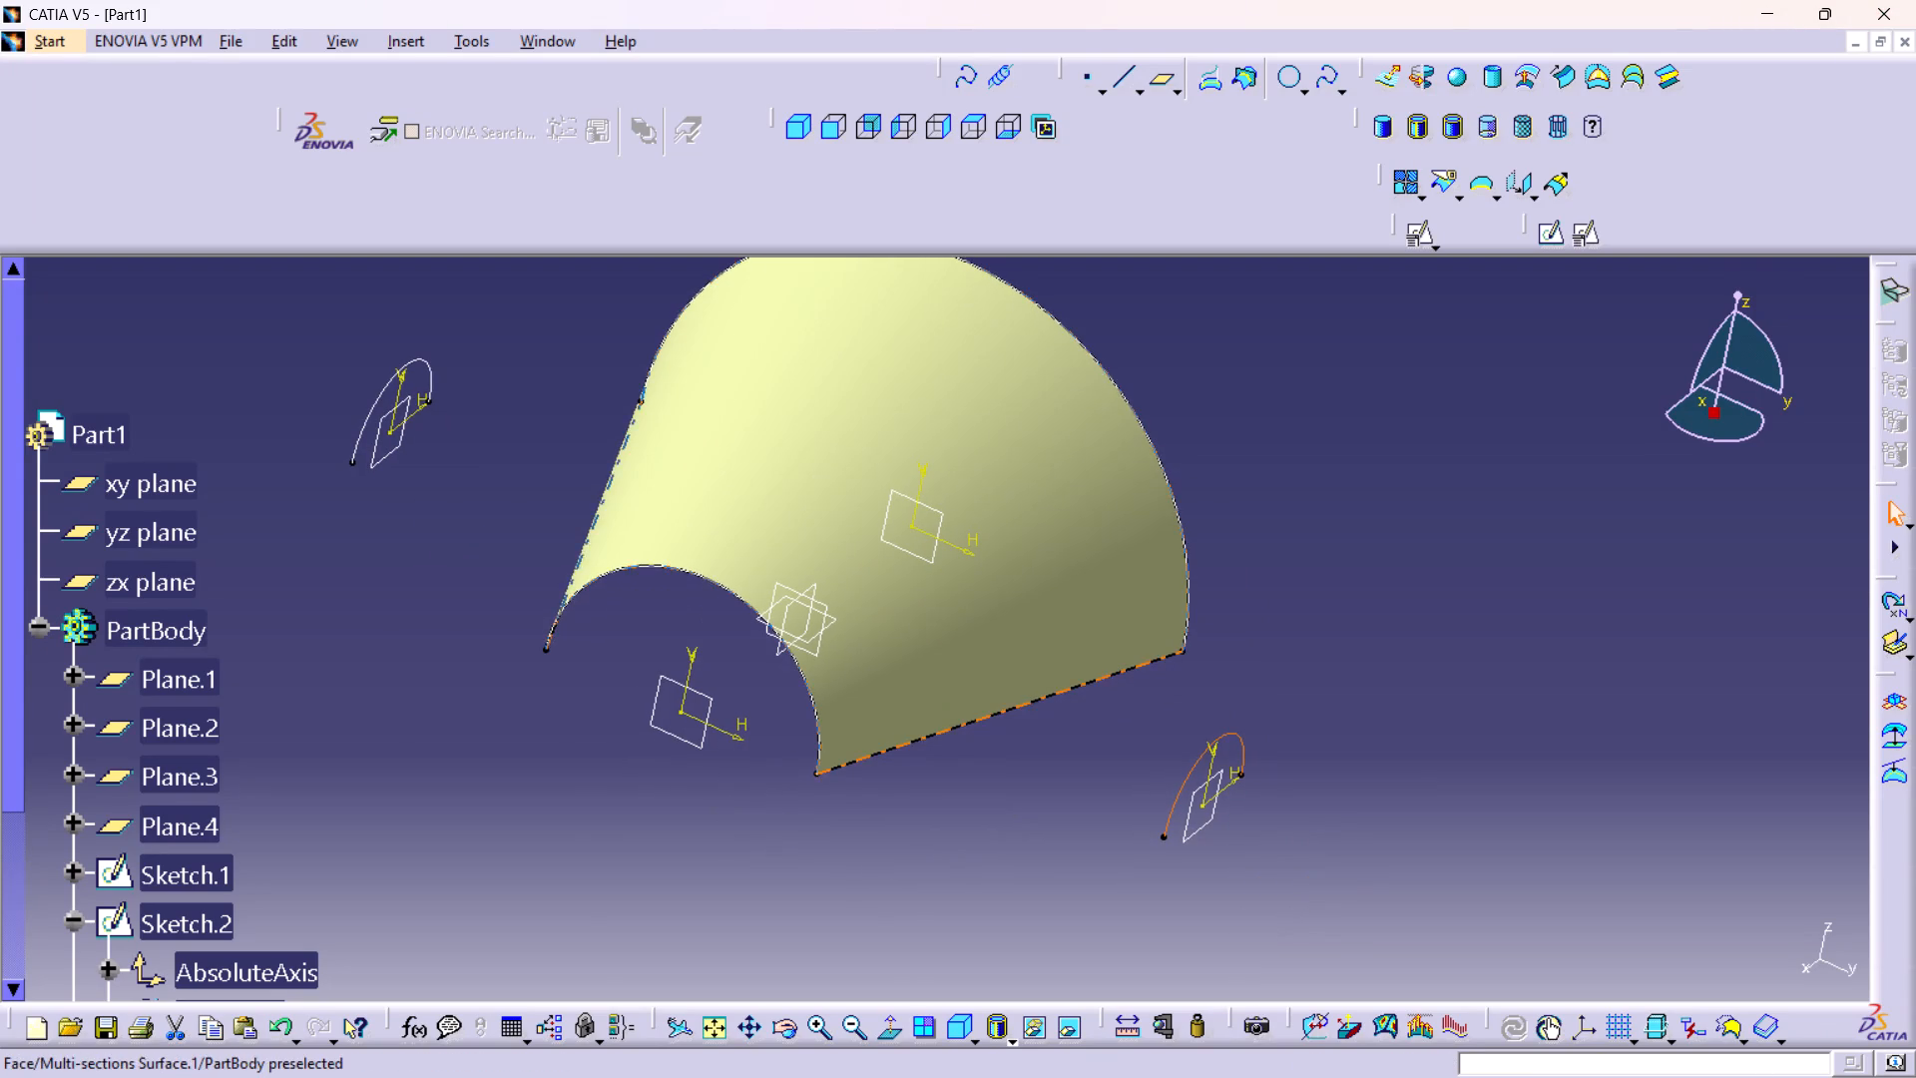
pyautogui.scroll(1, 891, 774)
pyautogui.moveTo(891, 774); pyautogui.dragTo(914, 863, button='middle')
pyautogui.moveTo(891, 774); pyautogui.dragTo(910, 869, button='right')
pyautogui.moveTo(935, 731); pyautogui.dragTo(935, 730, button='middle')
pyautogui.moveTo(935, 730); pyautogui.dragTo(830, 706, button='right')
pyautogui.moveTo(935, 730); pyautogui.dragTo(830, 706, button='middle')
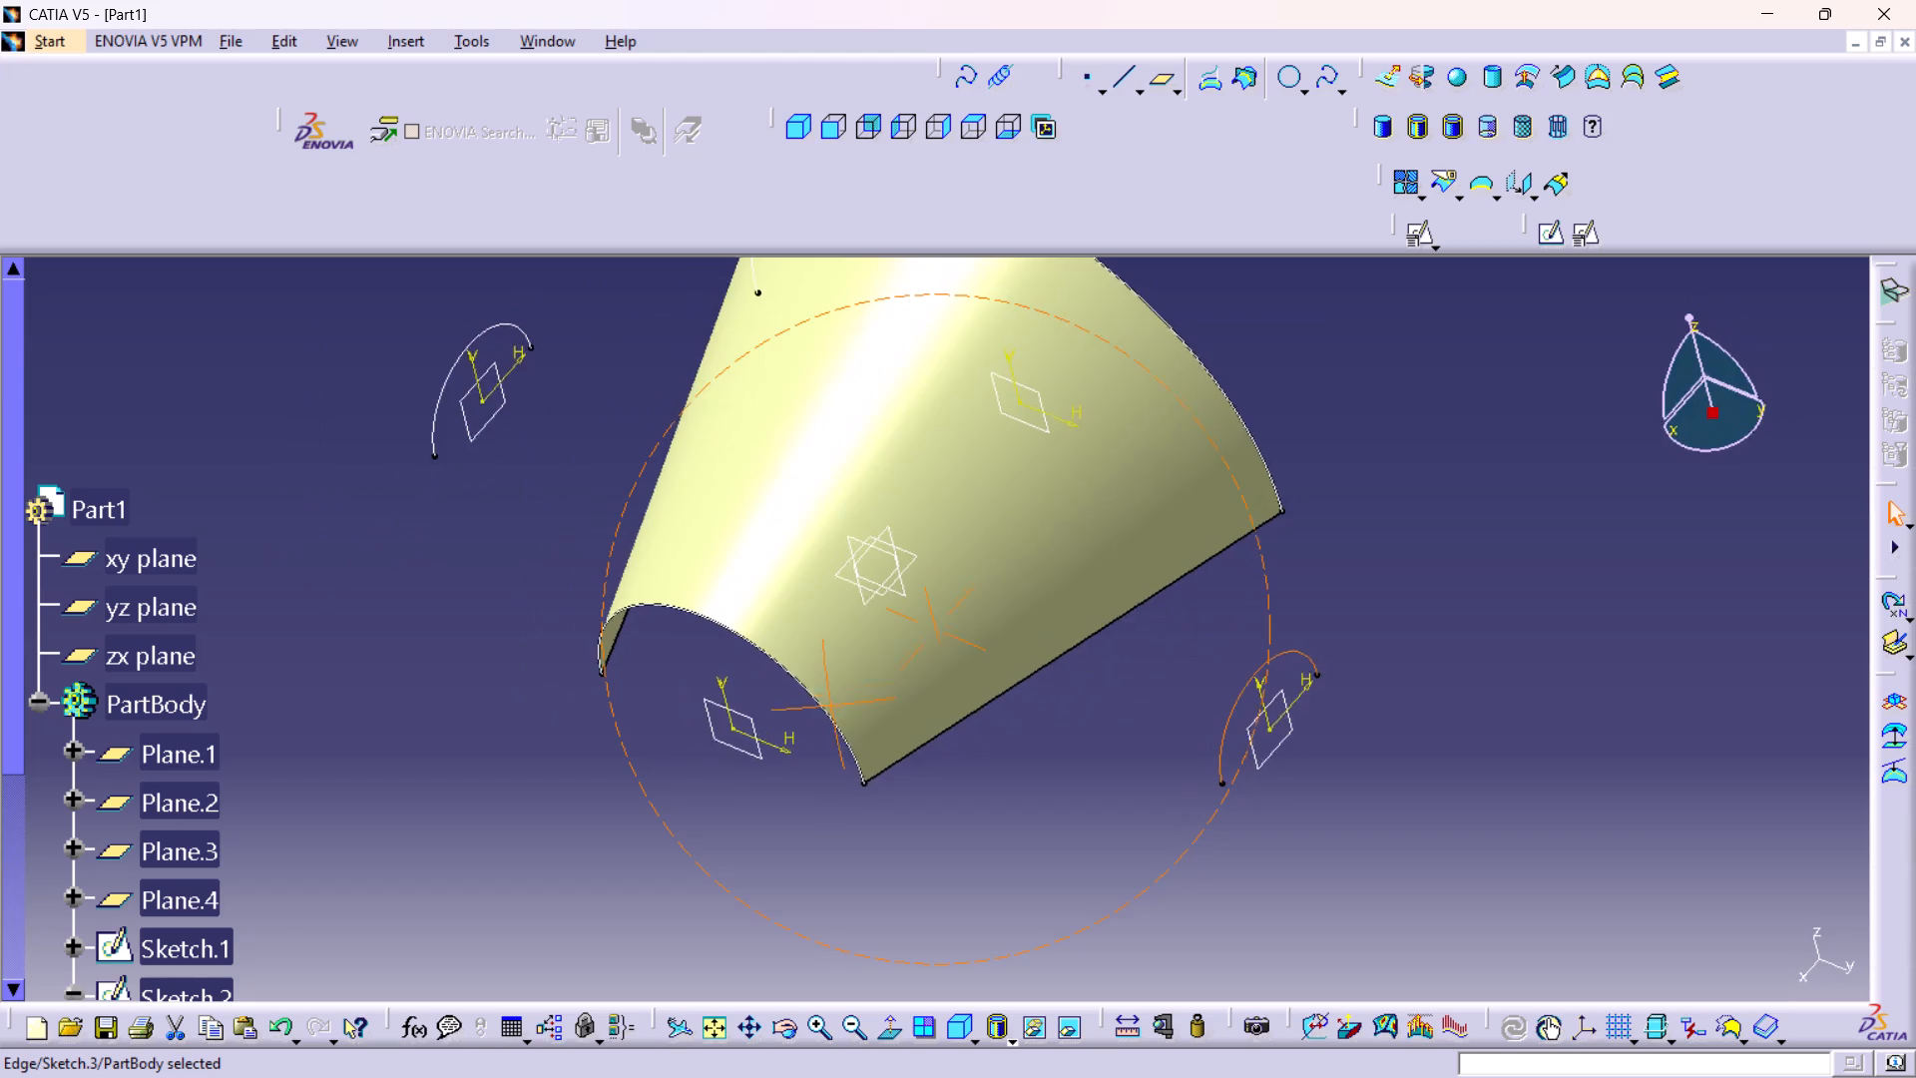
pyautogui.moveTo(830, 706); pyautogui.dragTo(980, 559, button='right')
pyautogui.moveTo(830, 706); pyautogui.dragTo(980, 559, button='middle')
# Start a positioned sketch on the zx plane, keeping the implicit origin and orientation.
pyautogui.moveTo(753, 765); pyautogui.dragTo(705, 733, button='middle')
pyautogui.moveTo(750, 763); pyautogui.dragTo(705, 733, button='right')
pyautogui.scroll(1, 706, 734)
pyautogui.moveTo(744, 692); pyautogui.dragTo(728, 508, button='middle')
pyautogui.rightClick(744, 692)
pyautogui.moveTo(747, 566); pyautogui.dragTo(915, 543, button='middle')
pyautogui.scroll(1, 511, 823)
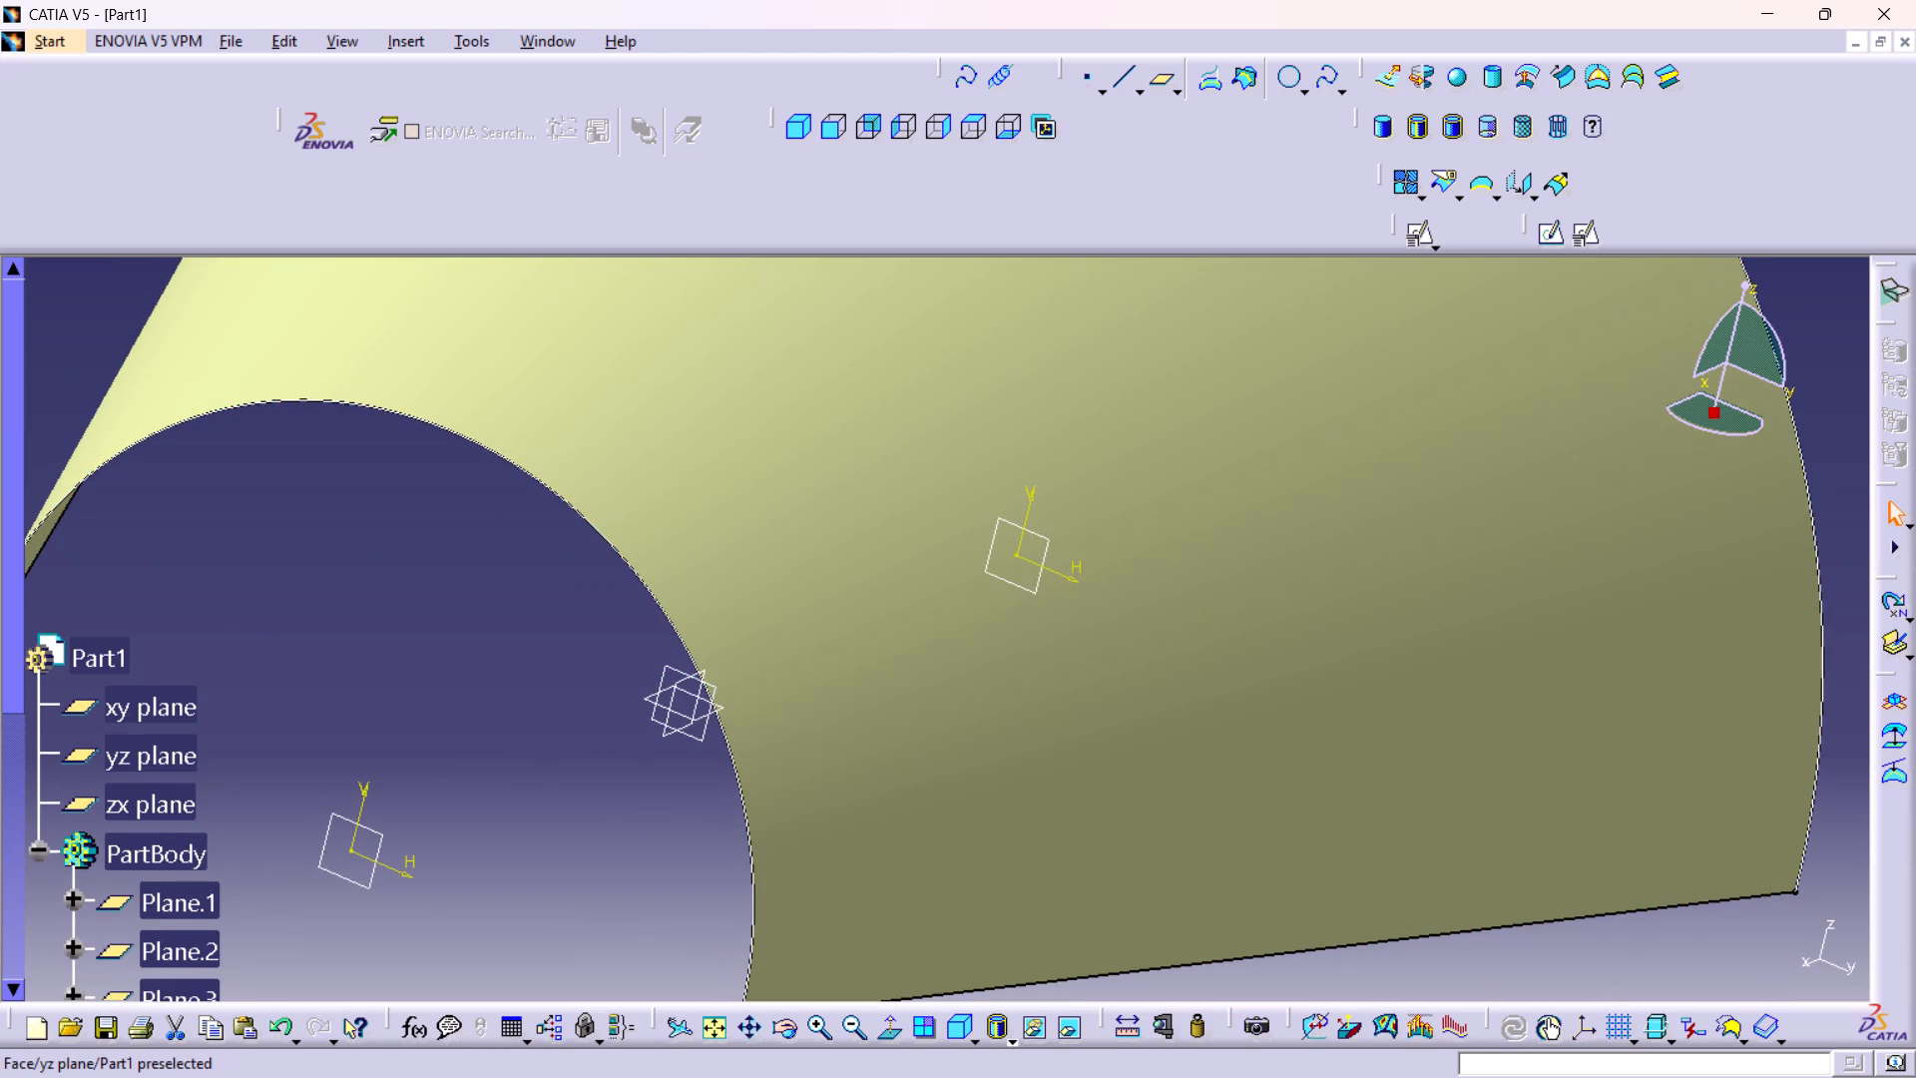
pyautogui.click(676, 693)
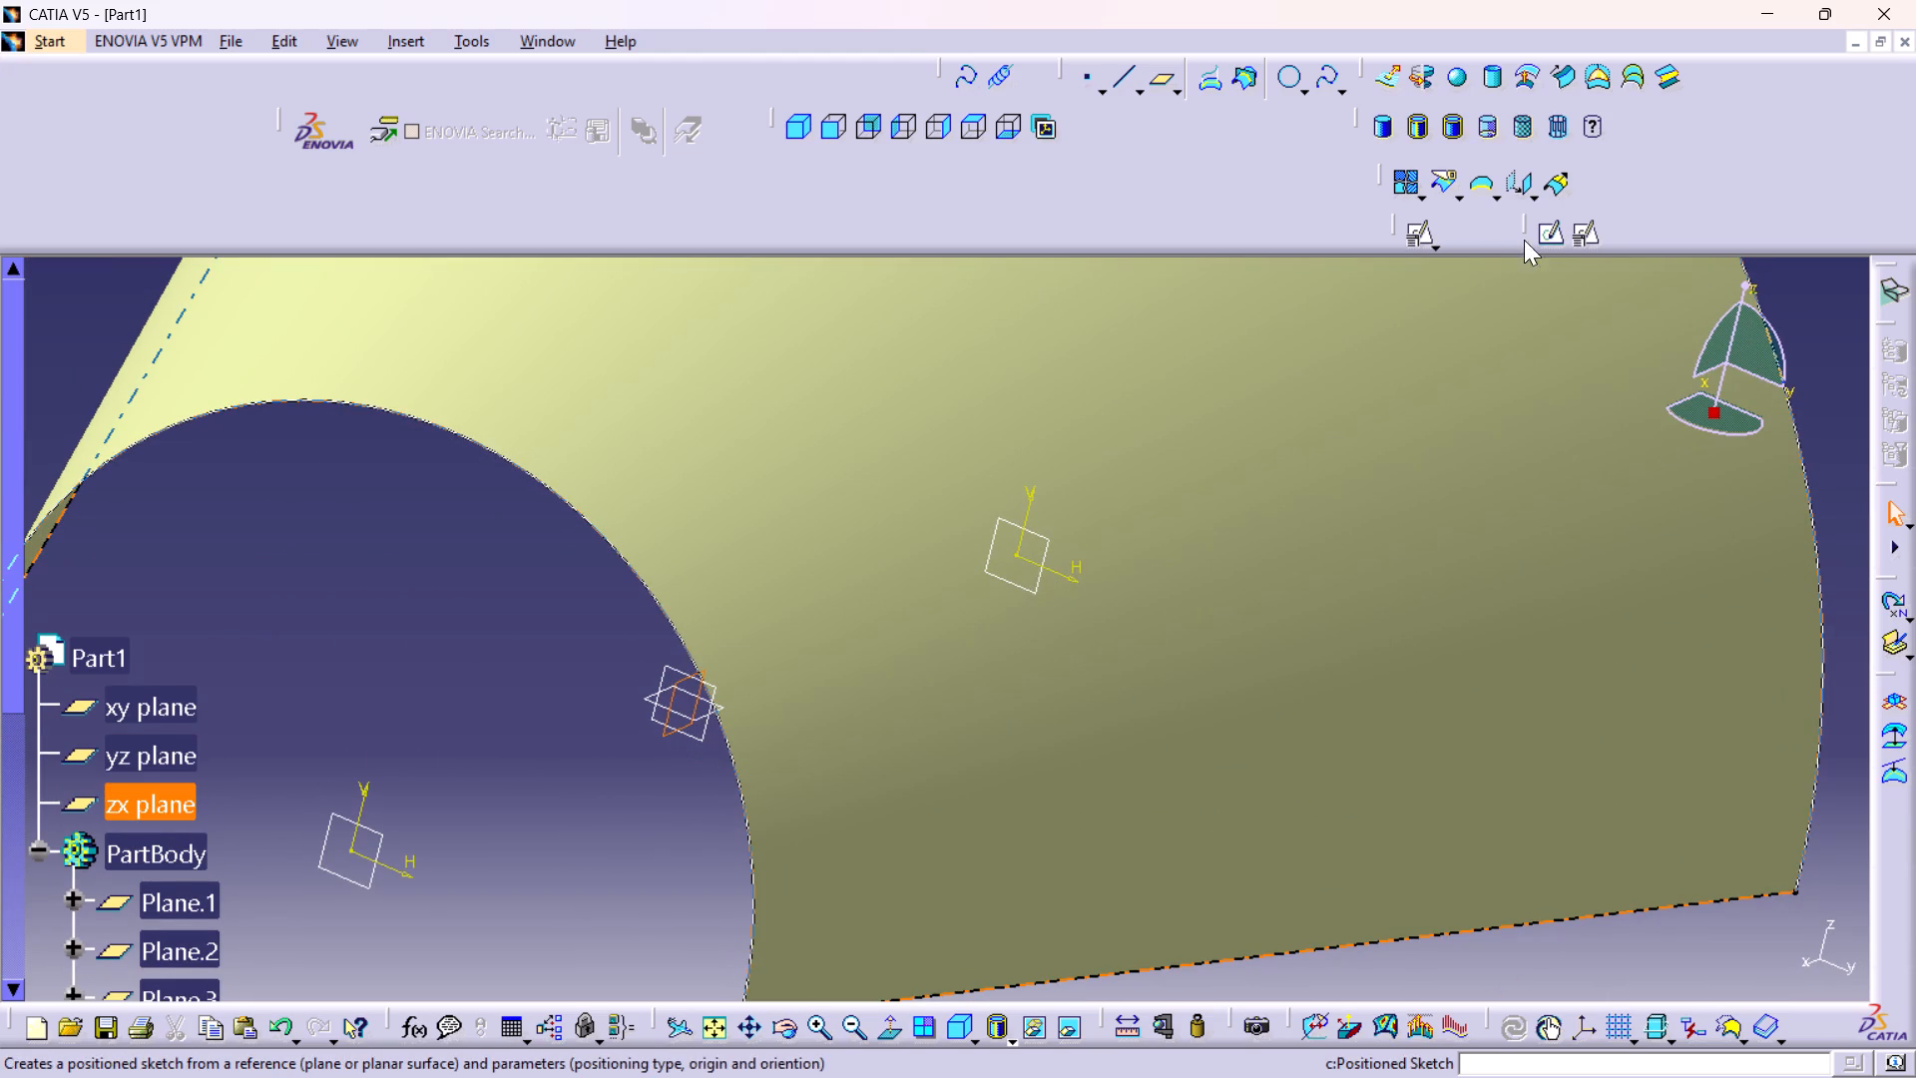
pyautogui.click(1583, 235)
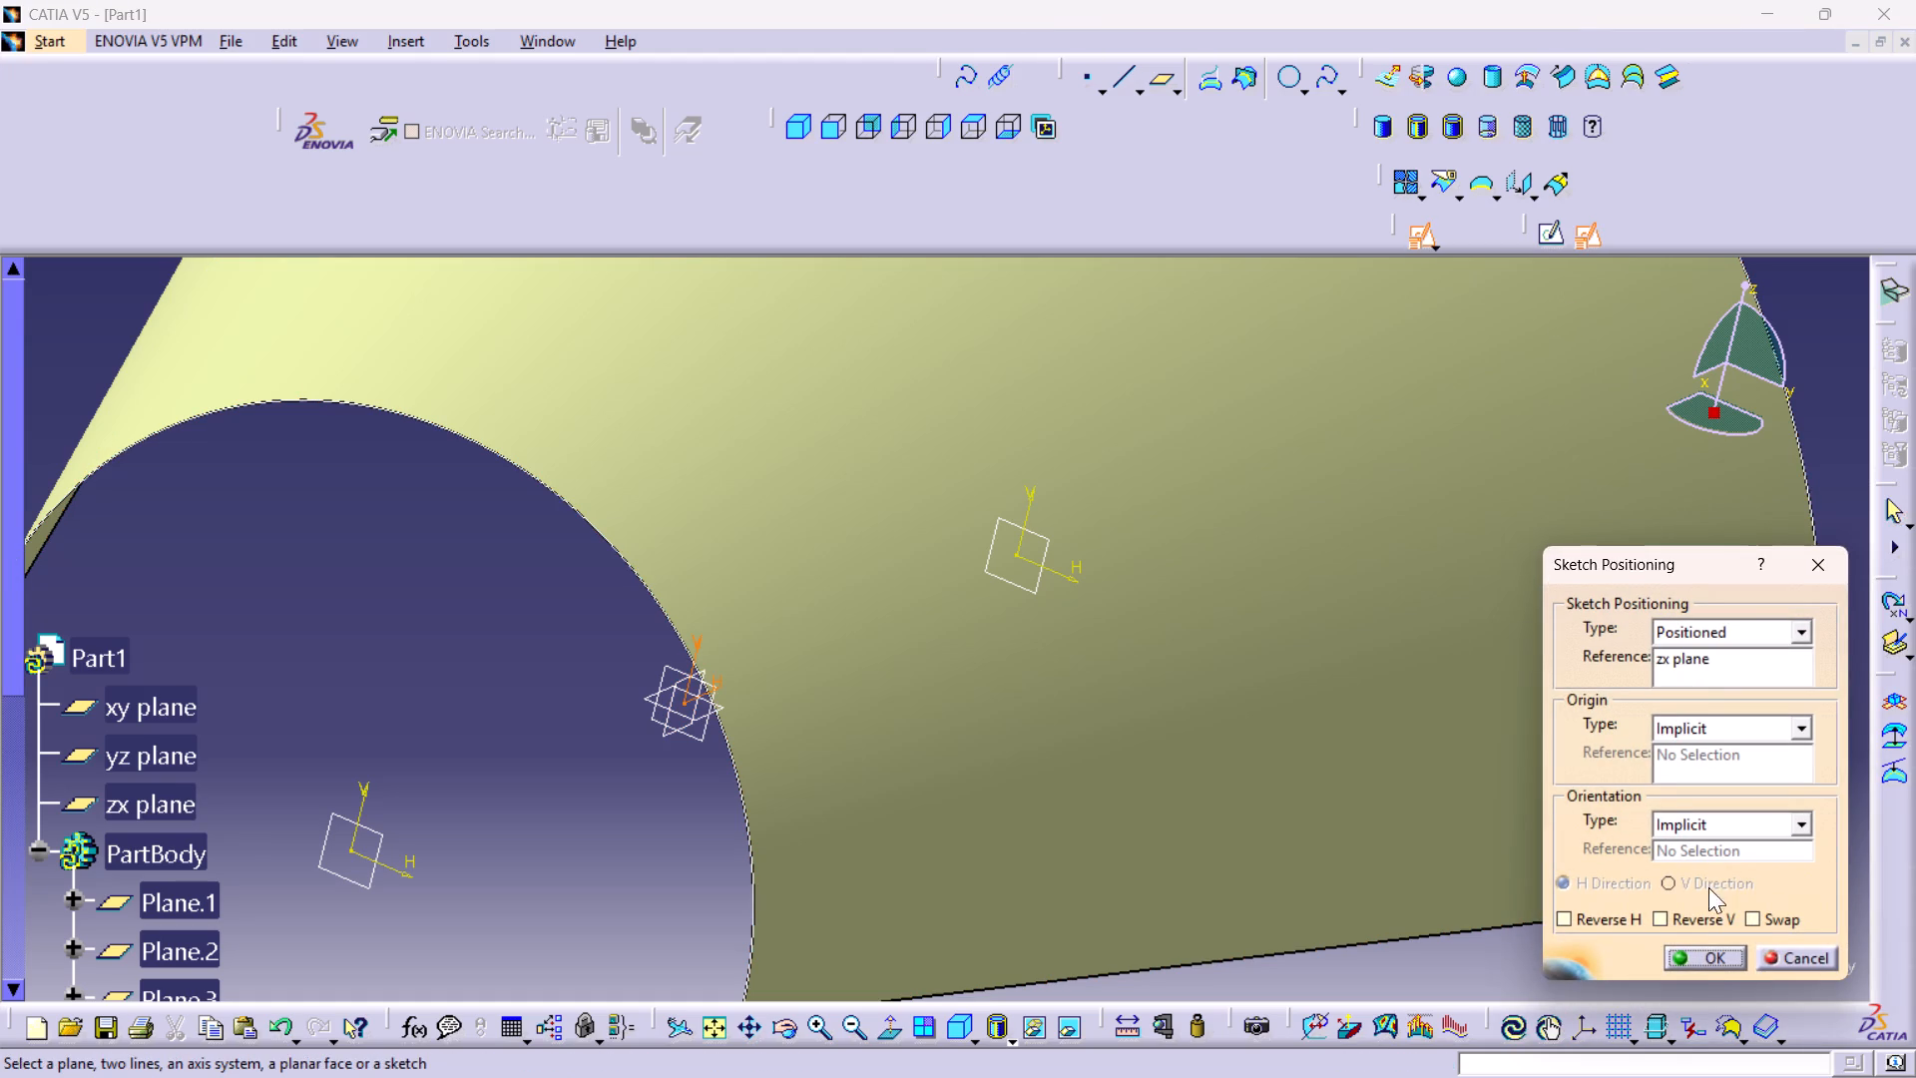
pyautogui.click(1711, 960)
# Sketch a circle about 67 mm in diameter centred on the sketch origin.
pyautogui.moveTo(1185, 665); pyautogui.dragTo(1584, 784, button='middle')
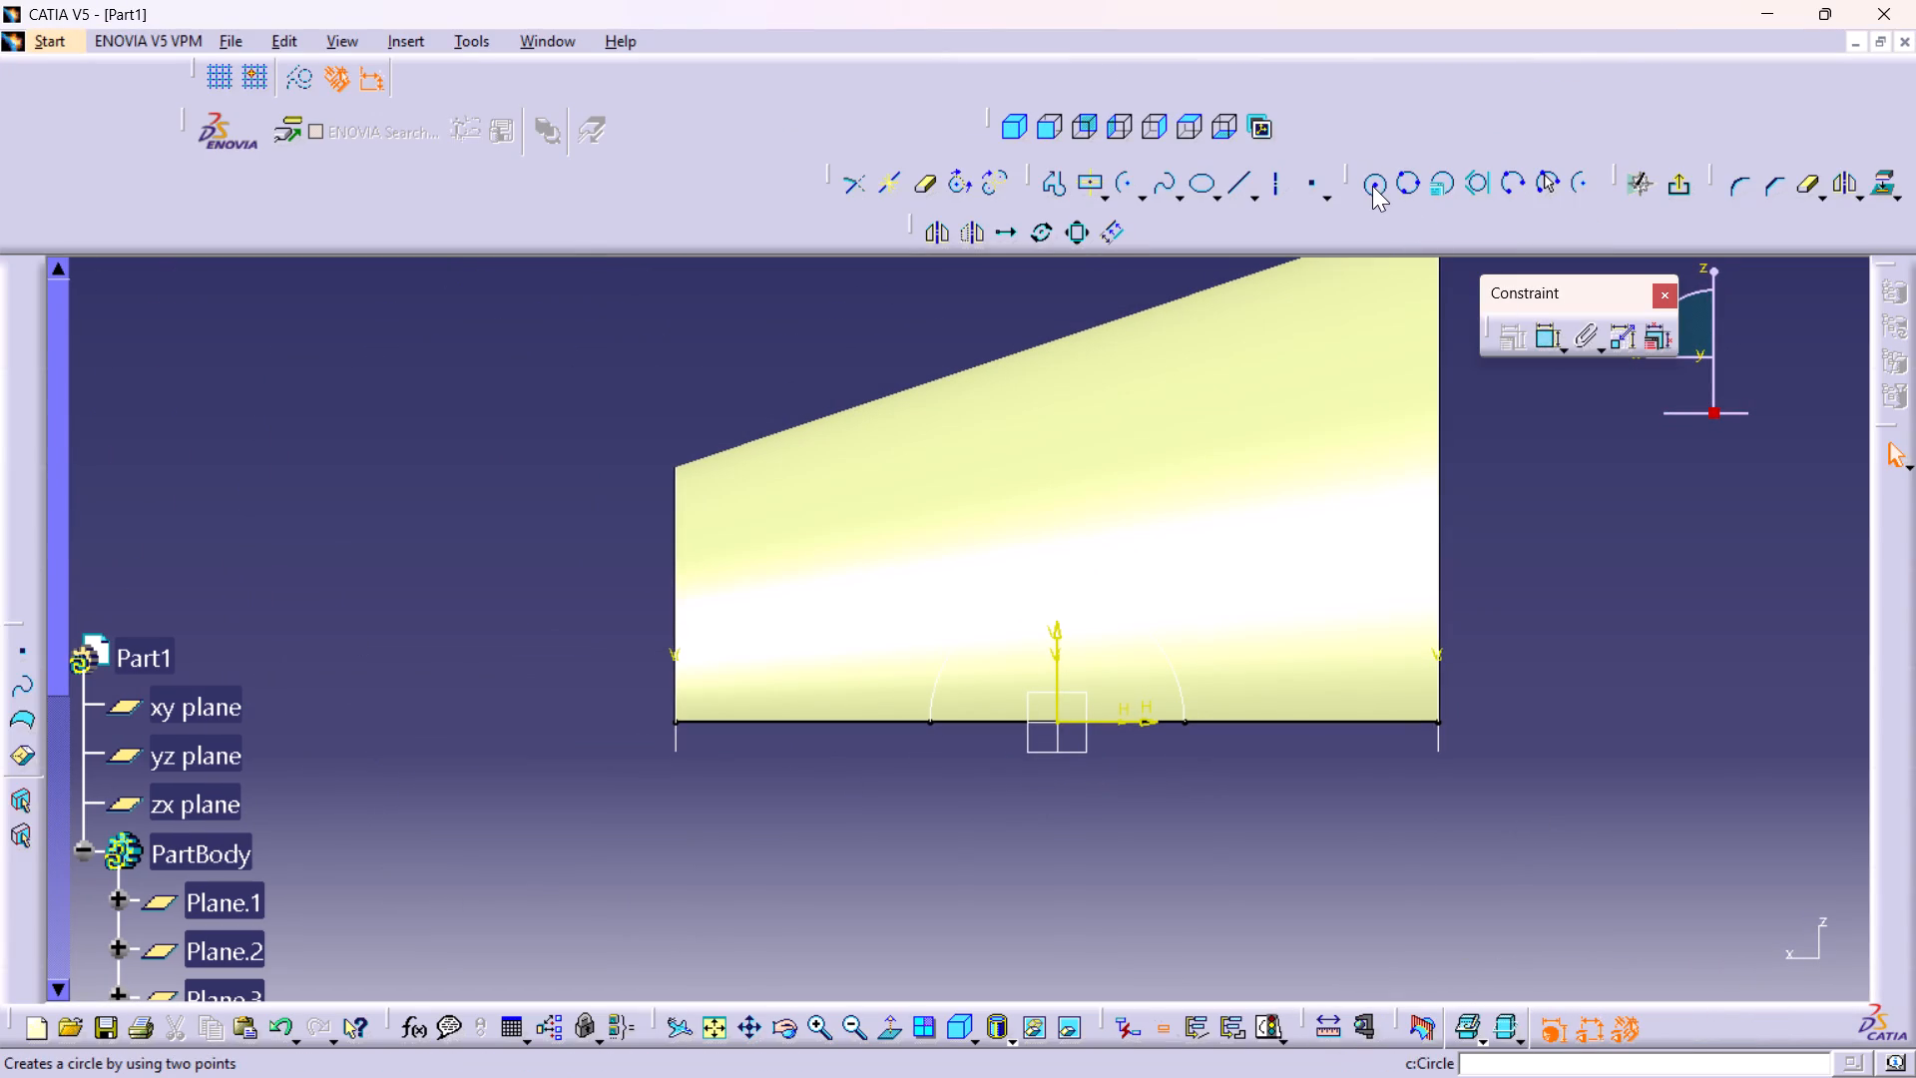
pyautogui.click(1372, 186)
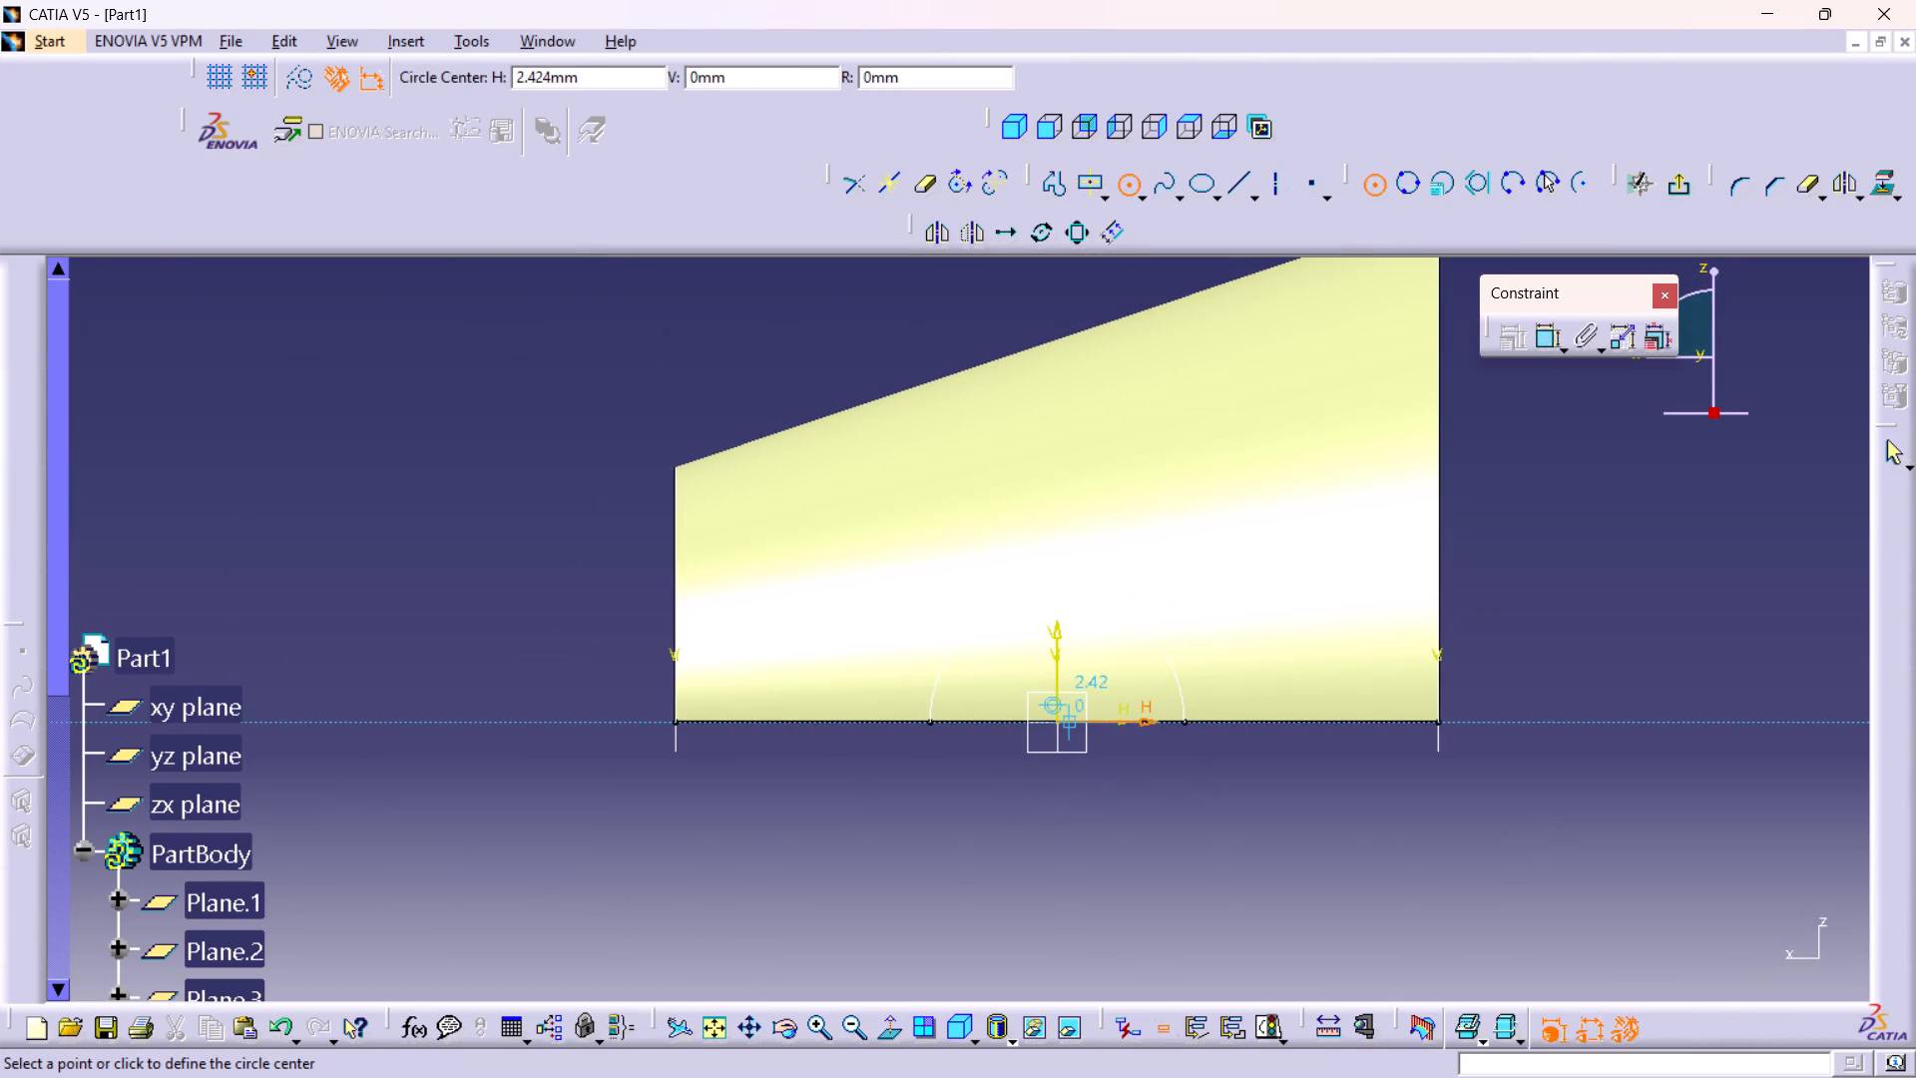
pyautogui.click(1052, 728)
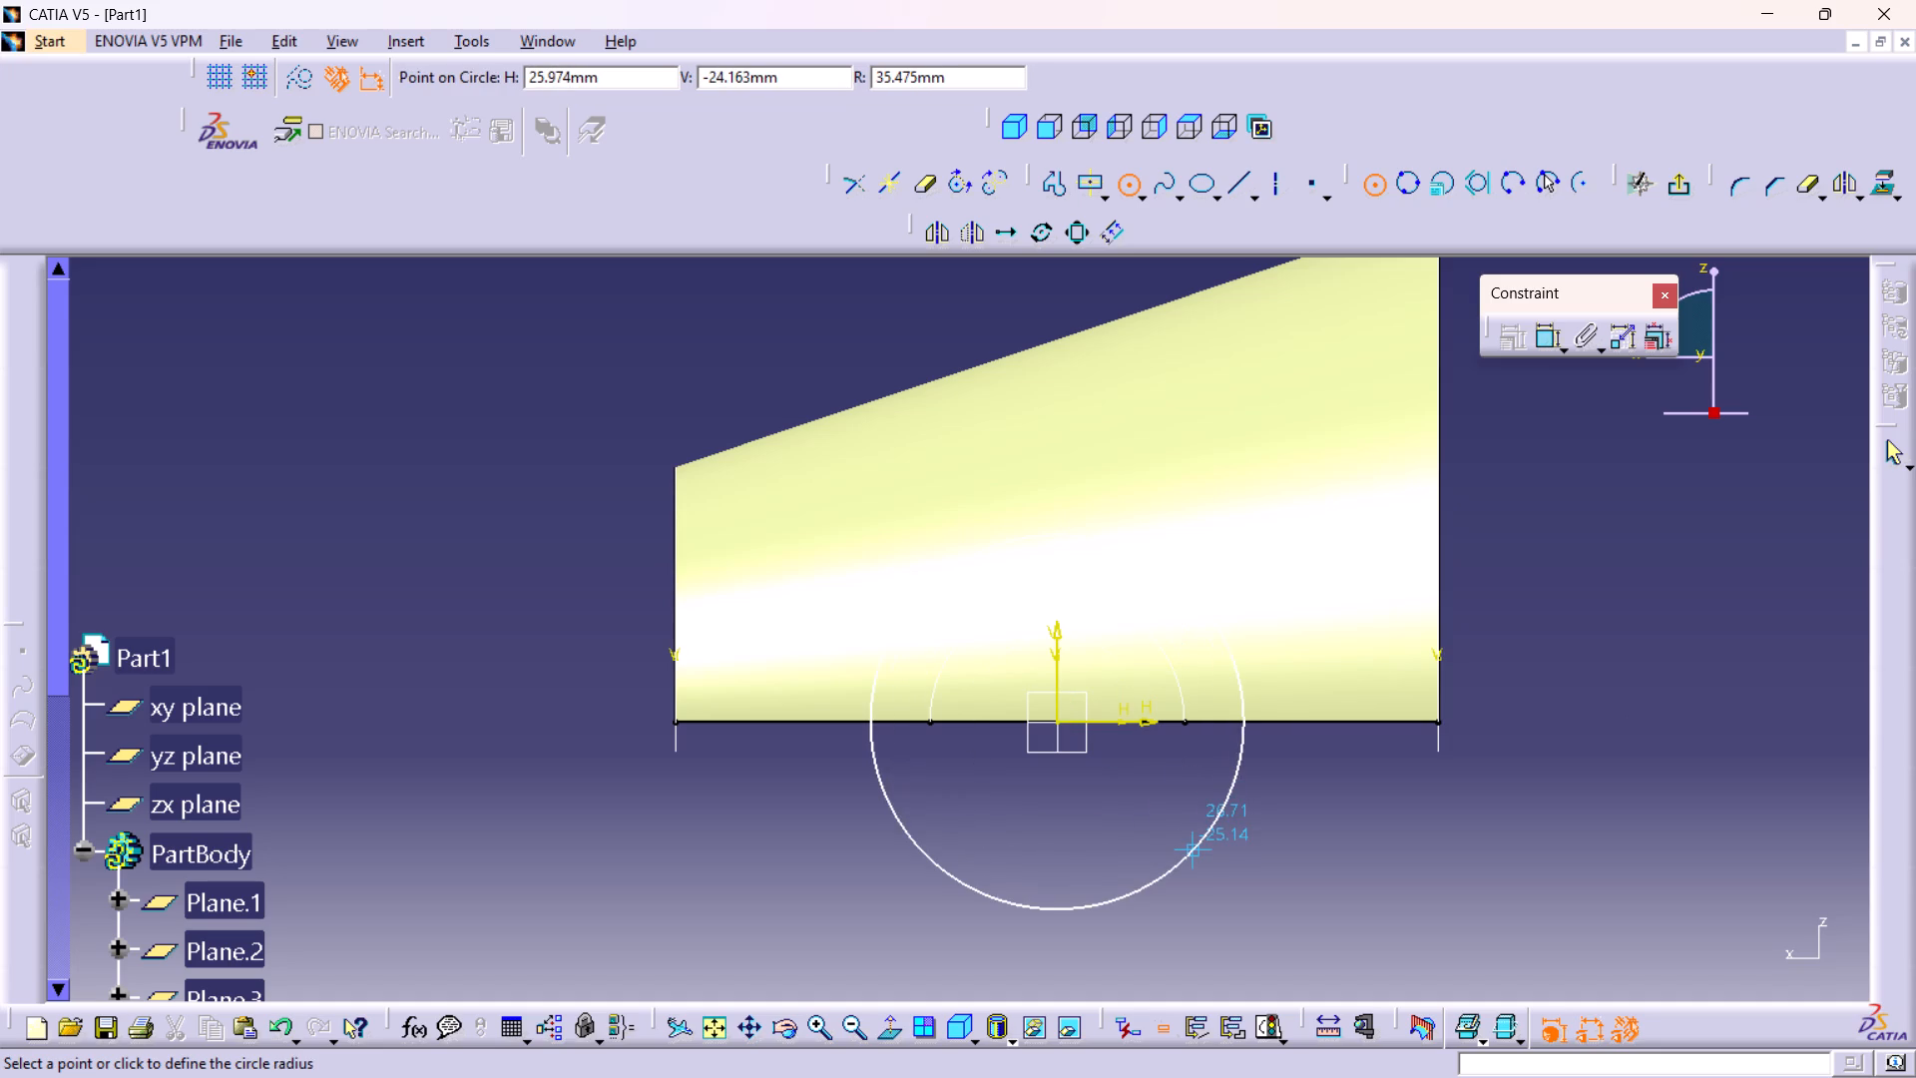
pyautogui.click(1183, 836)
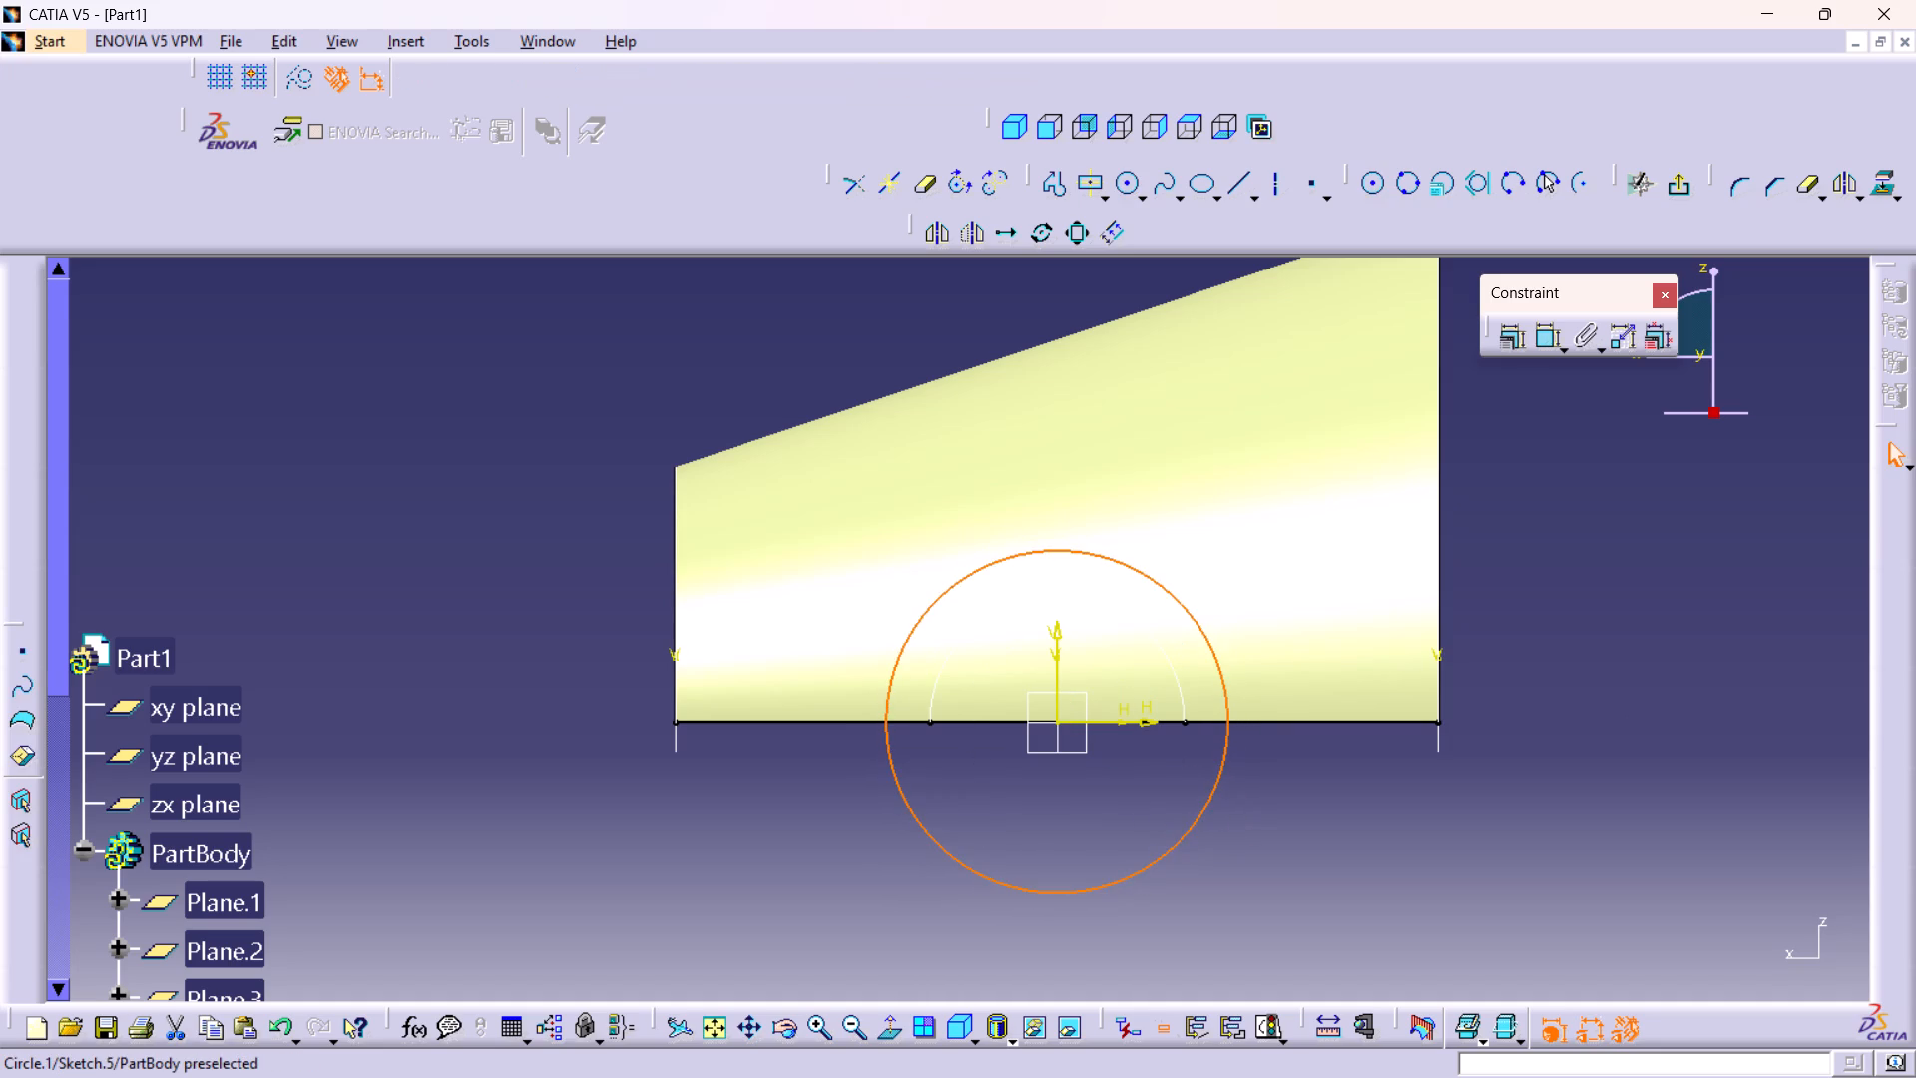
pyautogui.click(1619, 568)
# Constrain the circle's diameter to 40 mm and exit the sketch.
pyautogui.doubleClick(1551, 333)
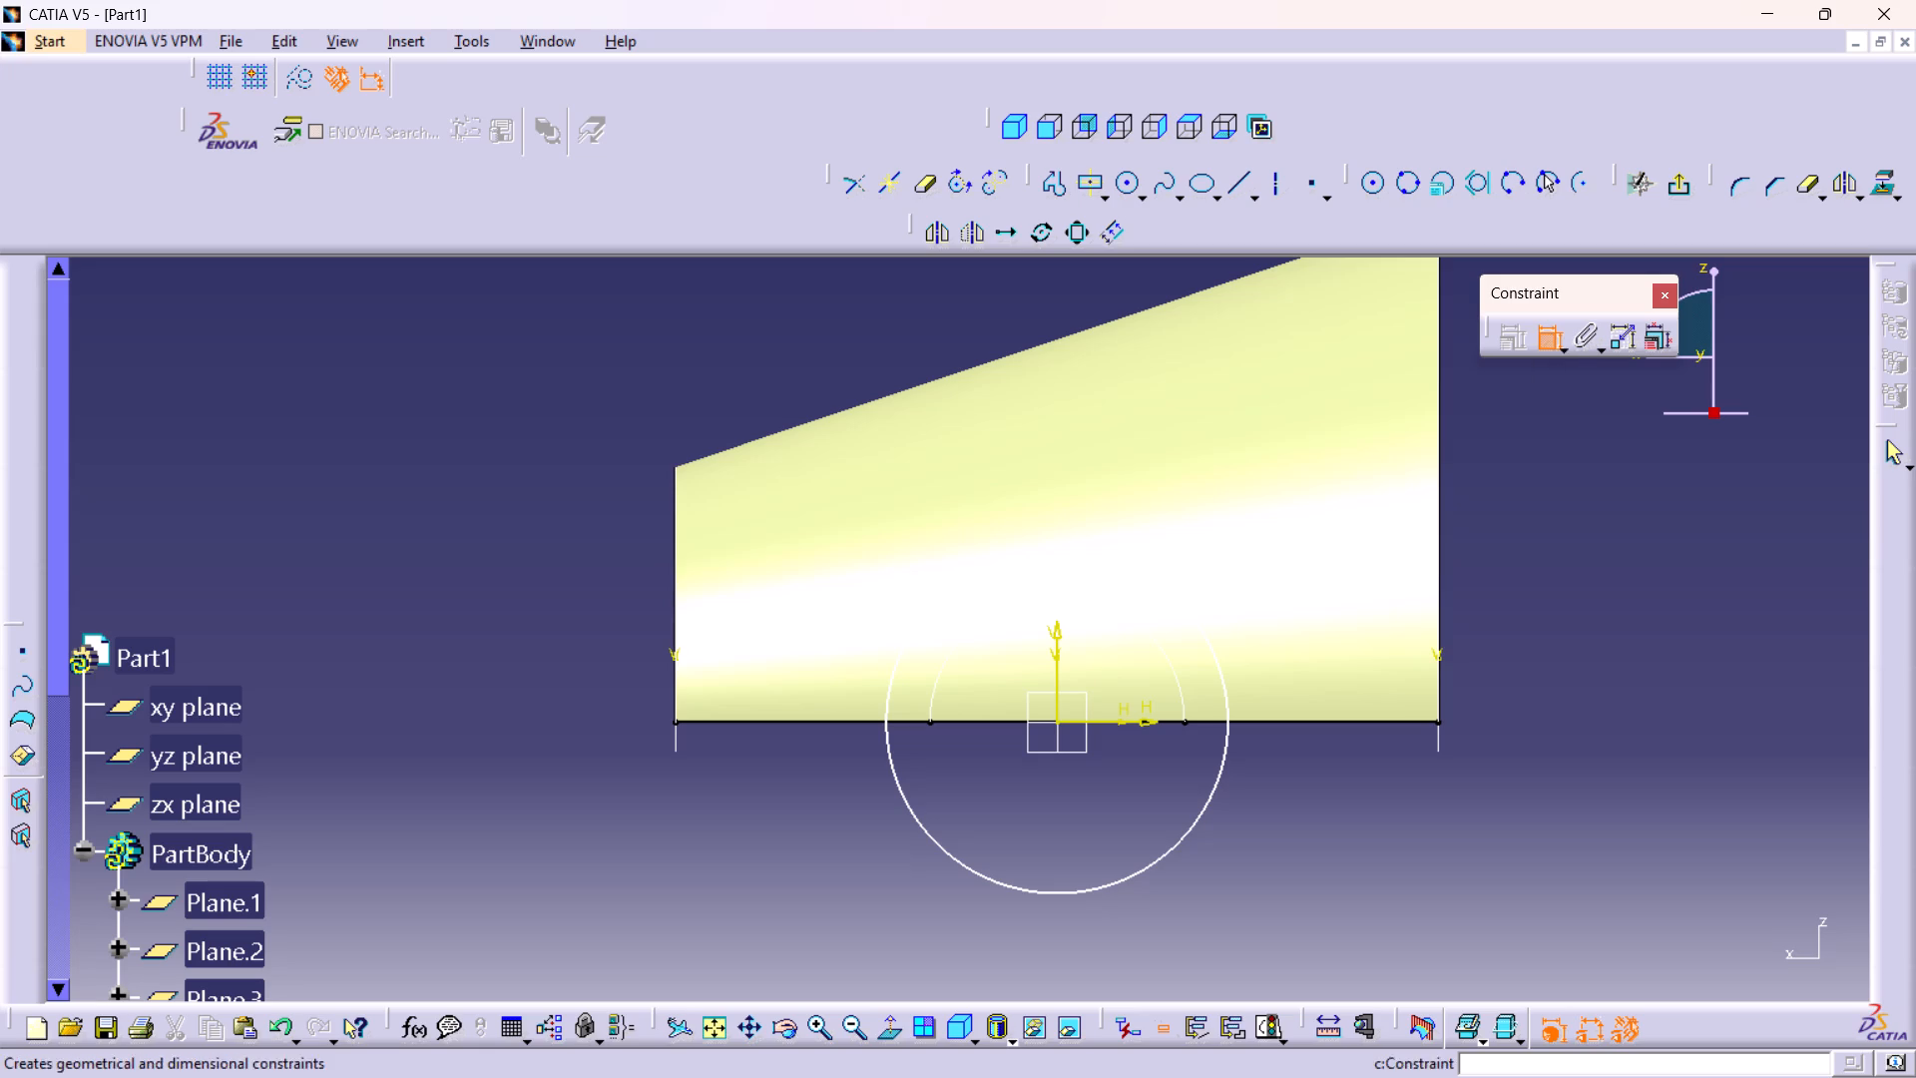
pyautogui.click(1213, 789)
pyautogui.click(1606, 706)
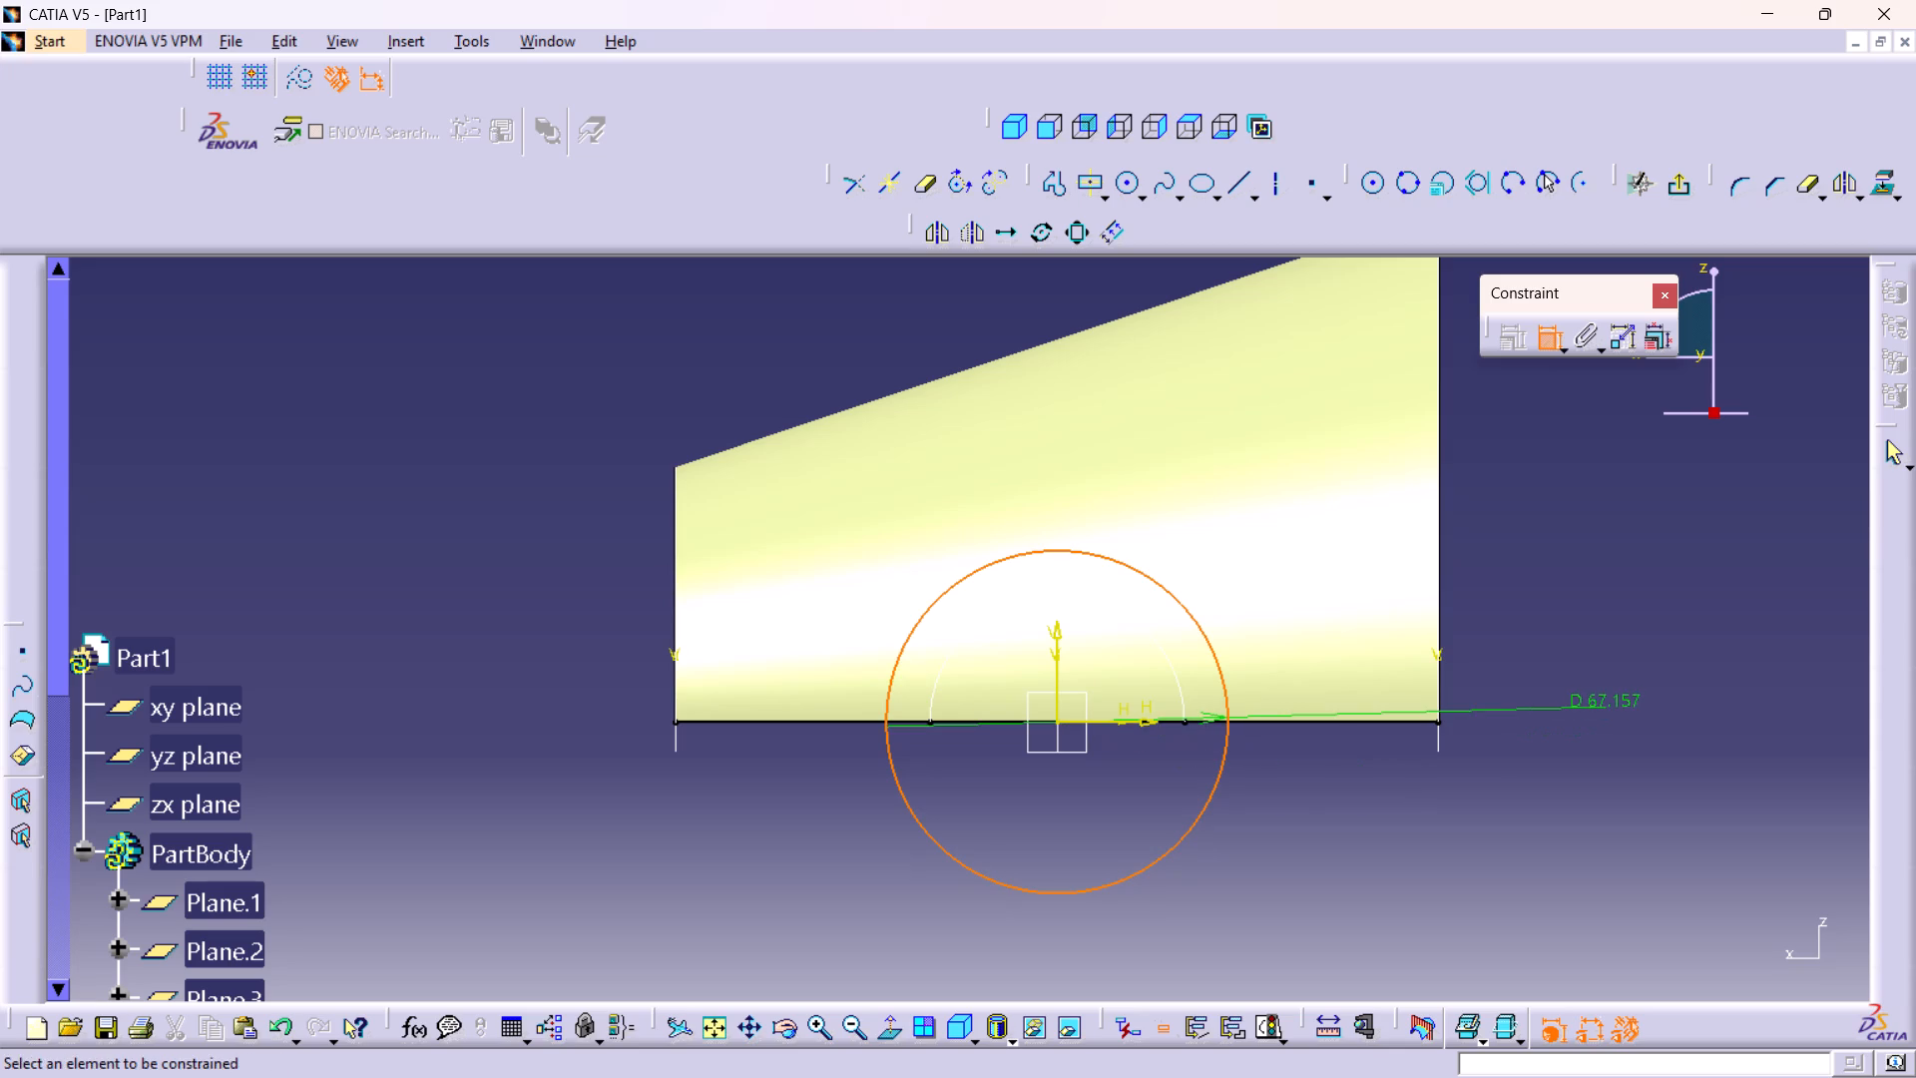
pyautogui.doubleClick(1604, 690)
pyautogui.write('40')
pyautogui.press('Return')
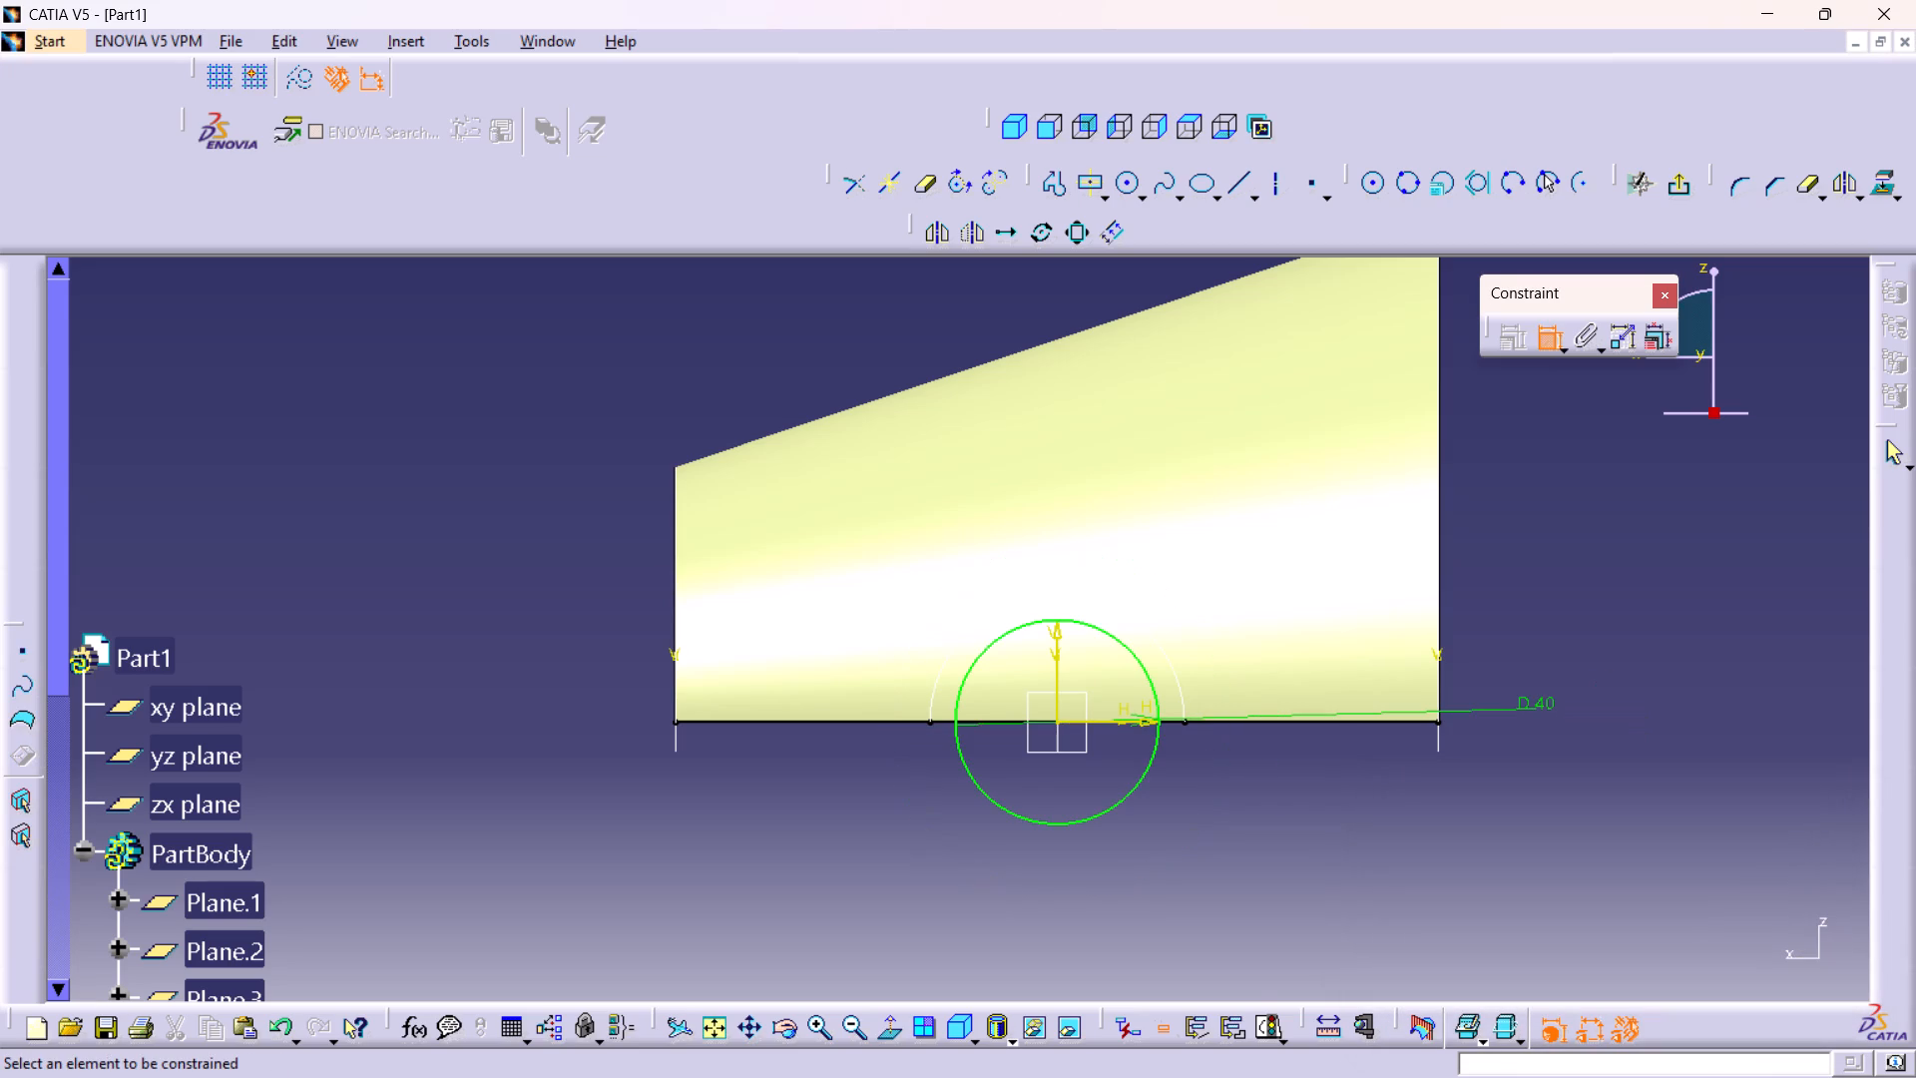
pyautogui.moveTo(1100, 670); pyautogui.dragTo(1116, 651, button='middle')
pyautogui.rightClick(1100, 670)
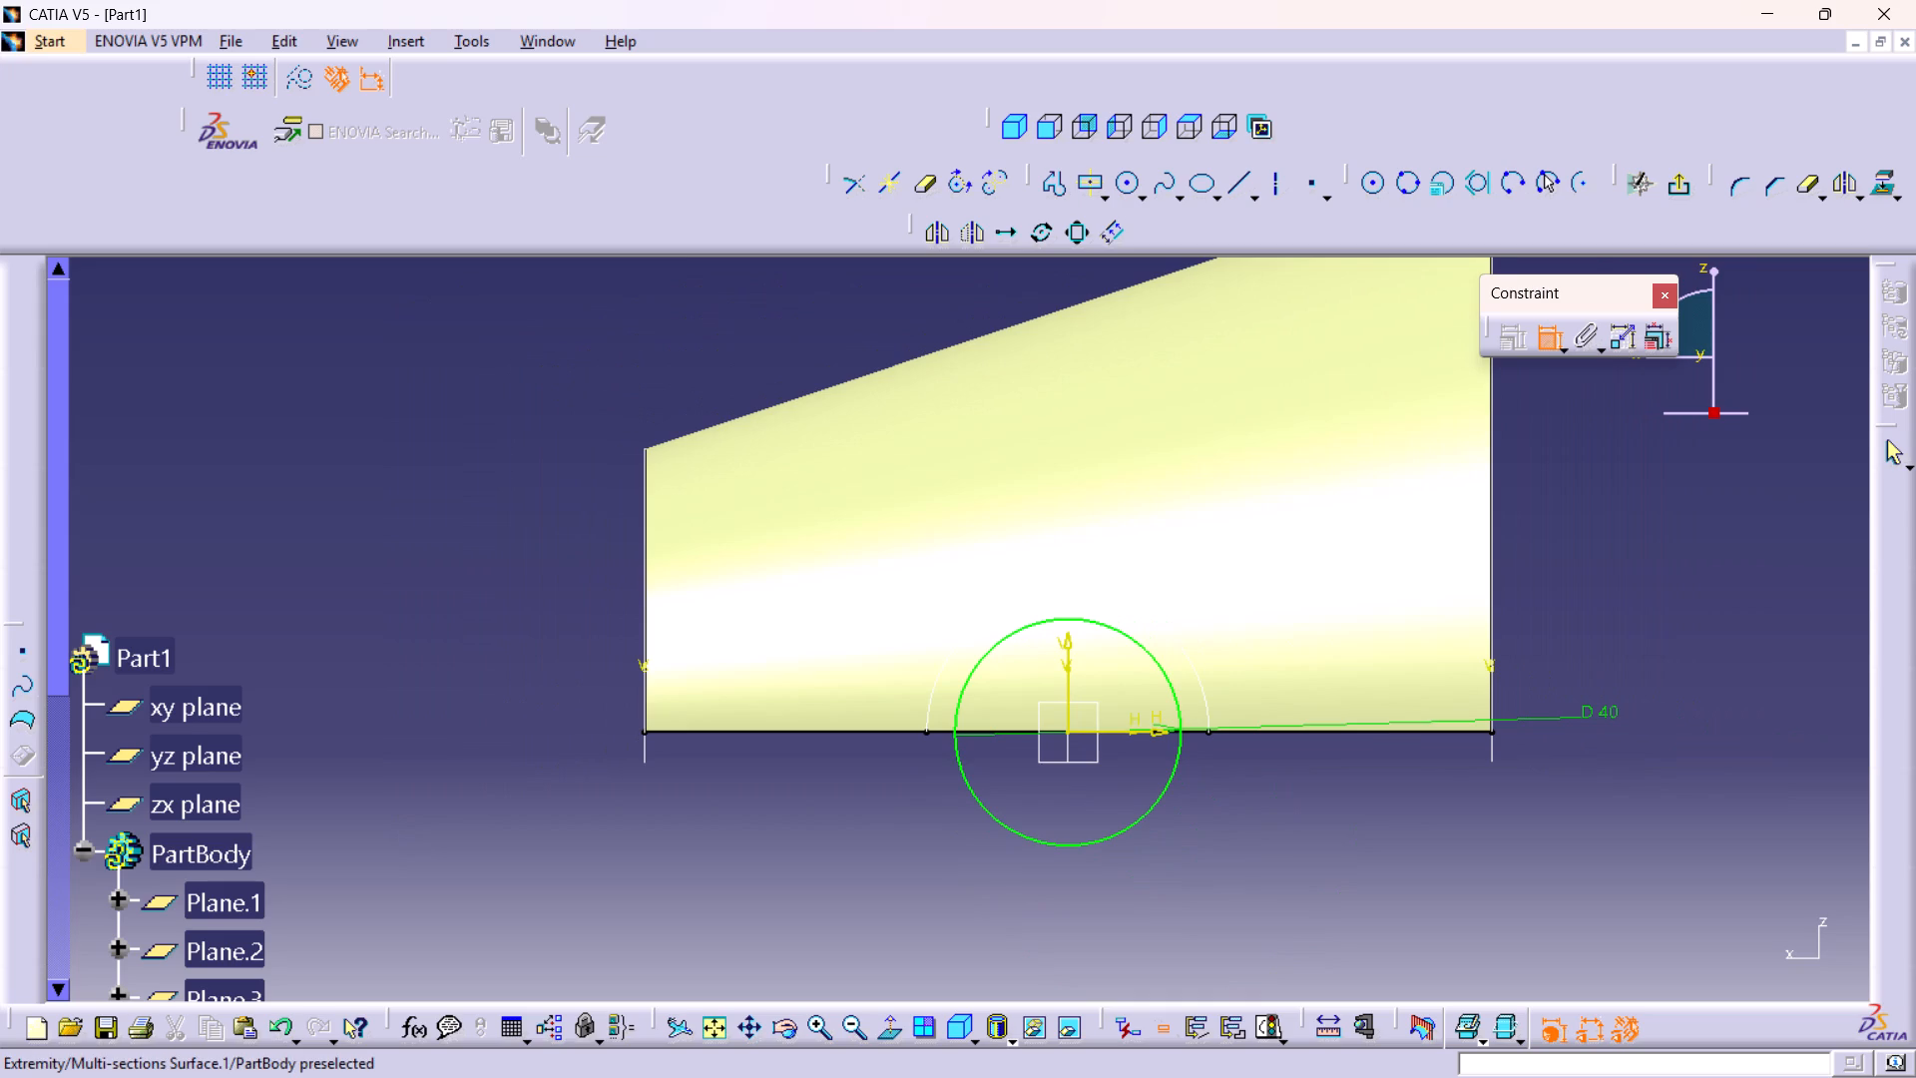
pyautogui.click(1673, 180)
# Reopen the mid-plane sketch on the zx plane and delete its 40 mm circle.
pyautogui.moveTo(1384, 635); pyautogui.dragTo(1382, 635, button='middle')
pyautogui.rightClick(1382, 635)
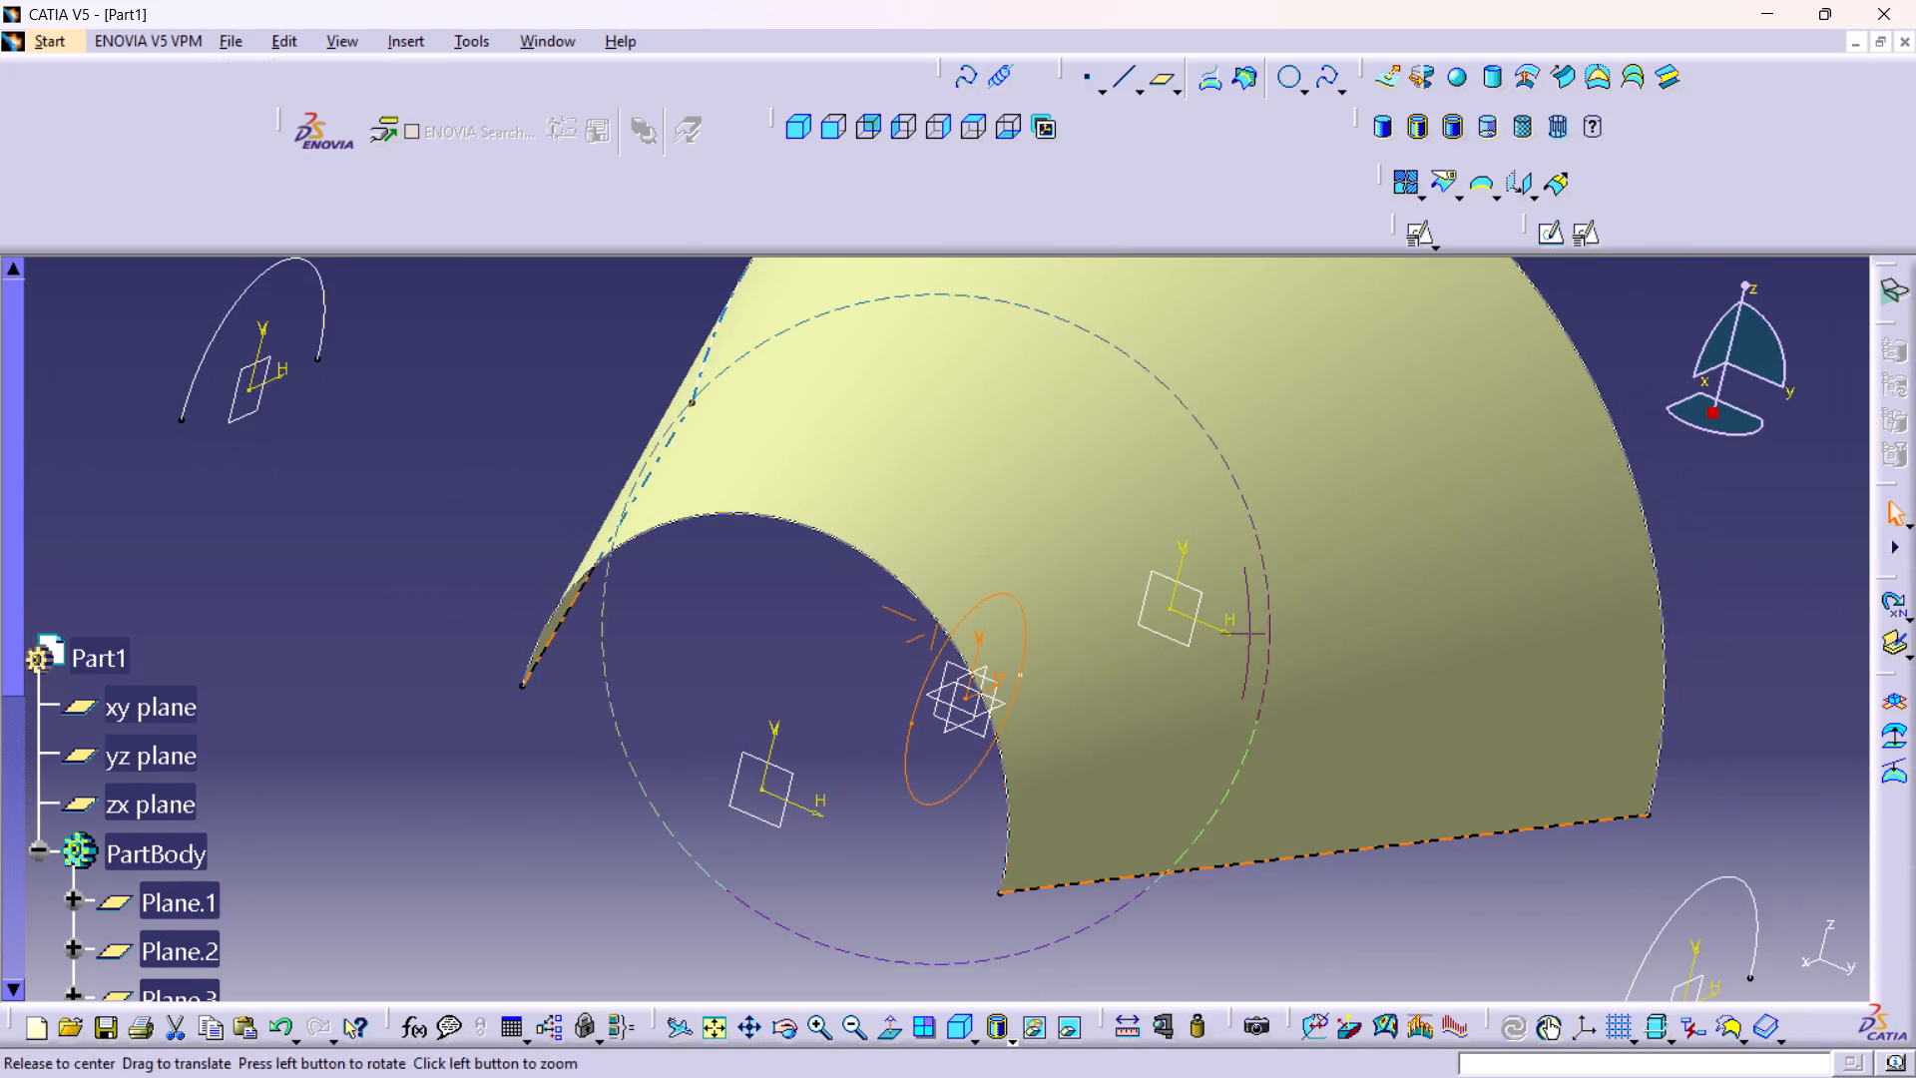
pyautogui.moveTo(1382, 635); pyautogui.dragTo(1382, 666, button='middle')
pyautogui.moveTo(1323, 850); pyautogui.dragTo(1275, 747, button='middle')
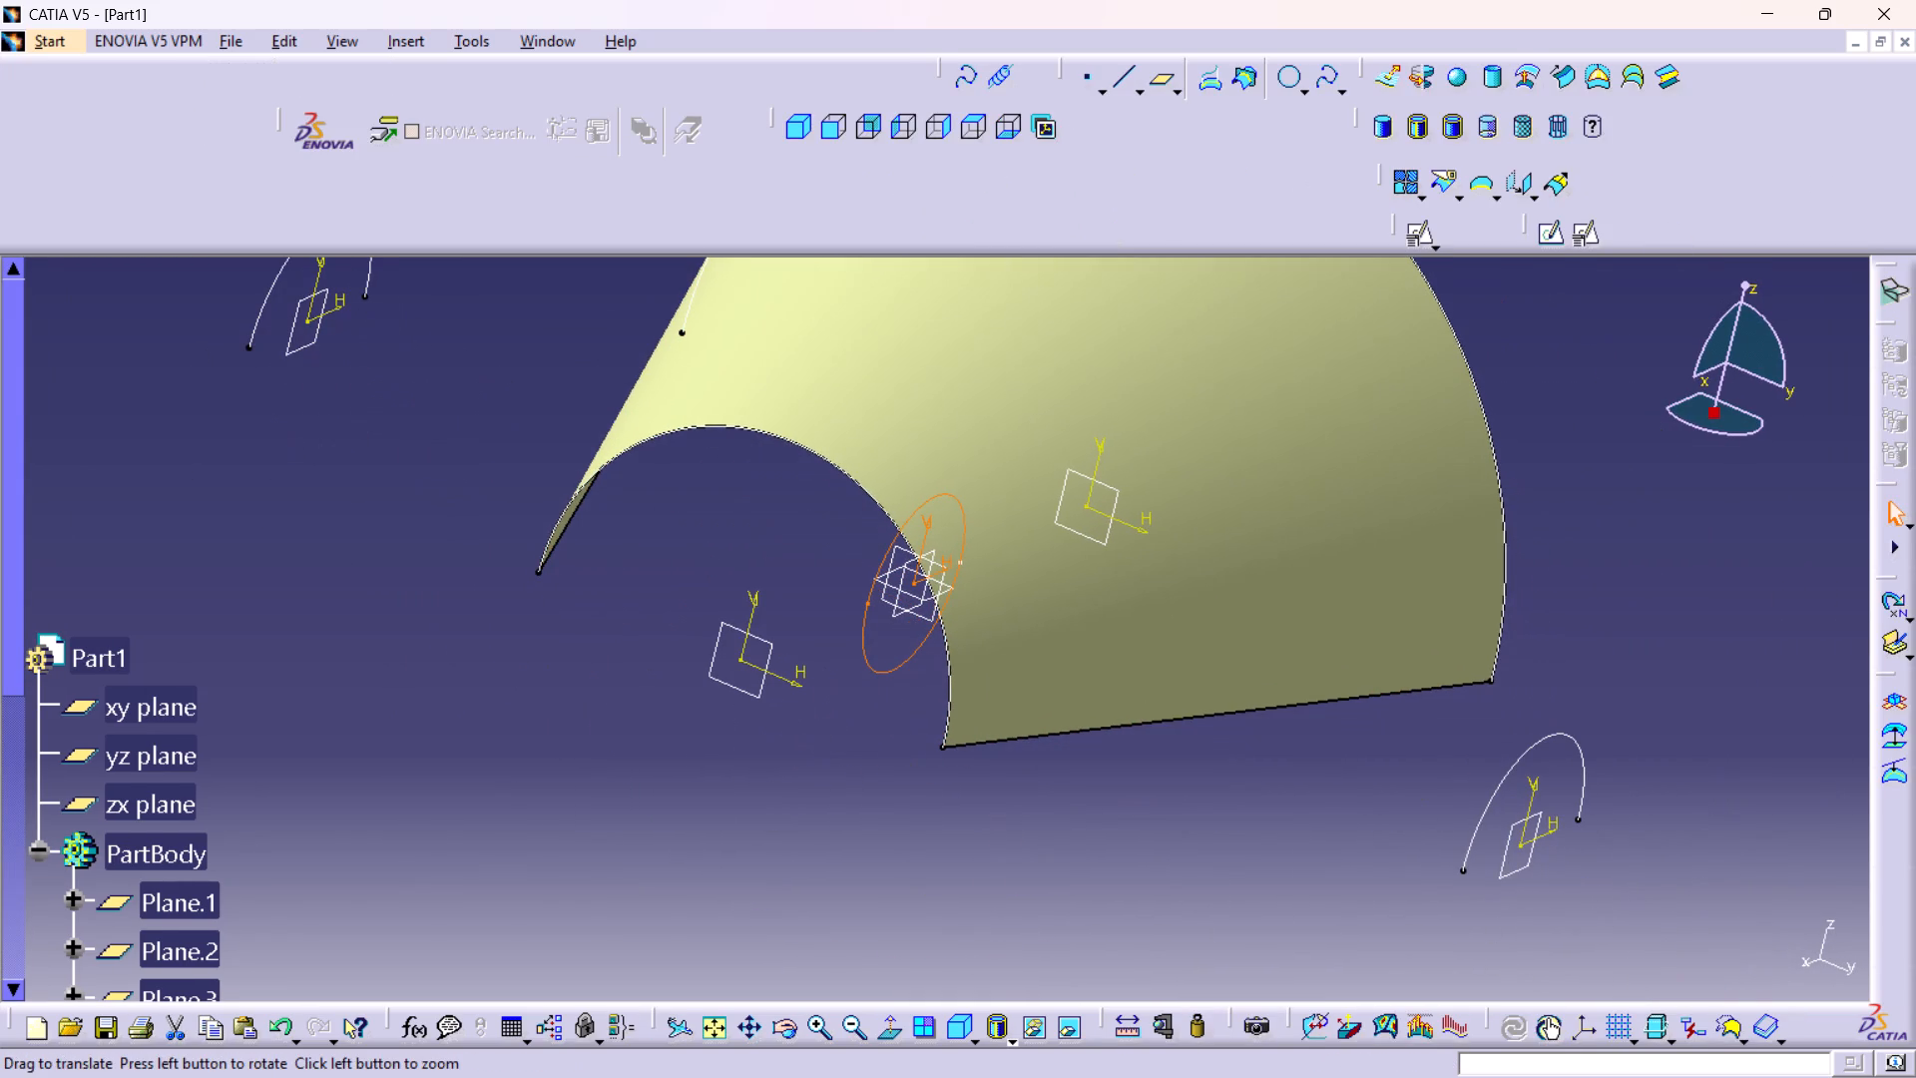
pyautogui.scroll(-4, 277, 754)
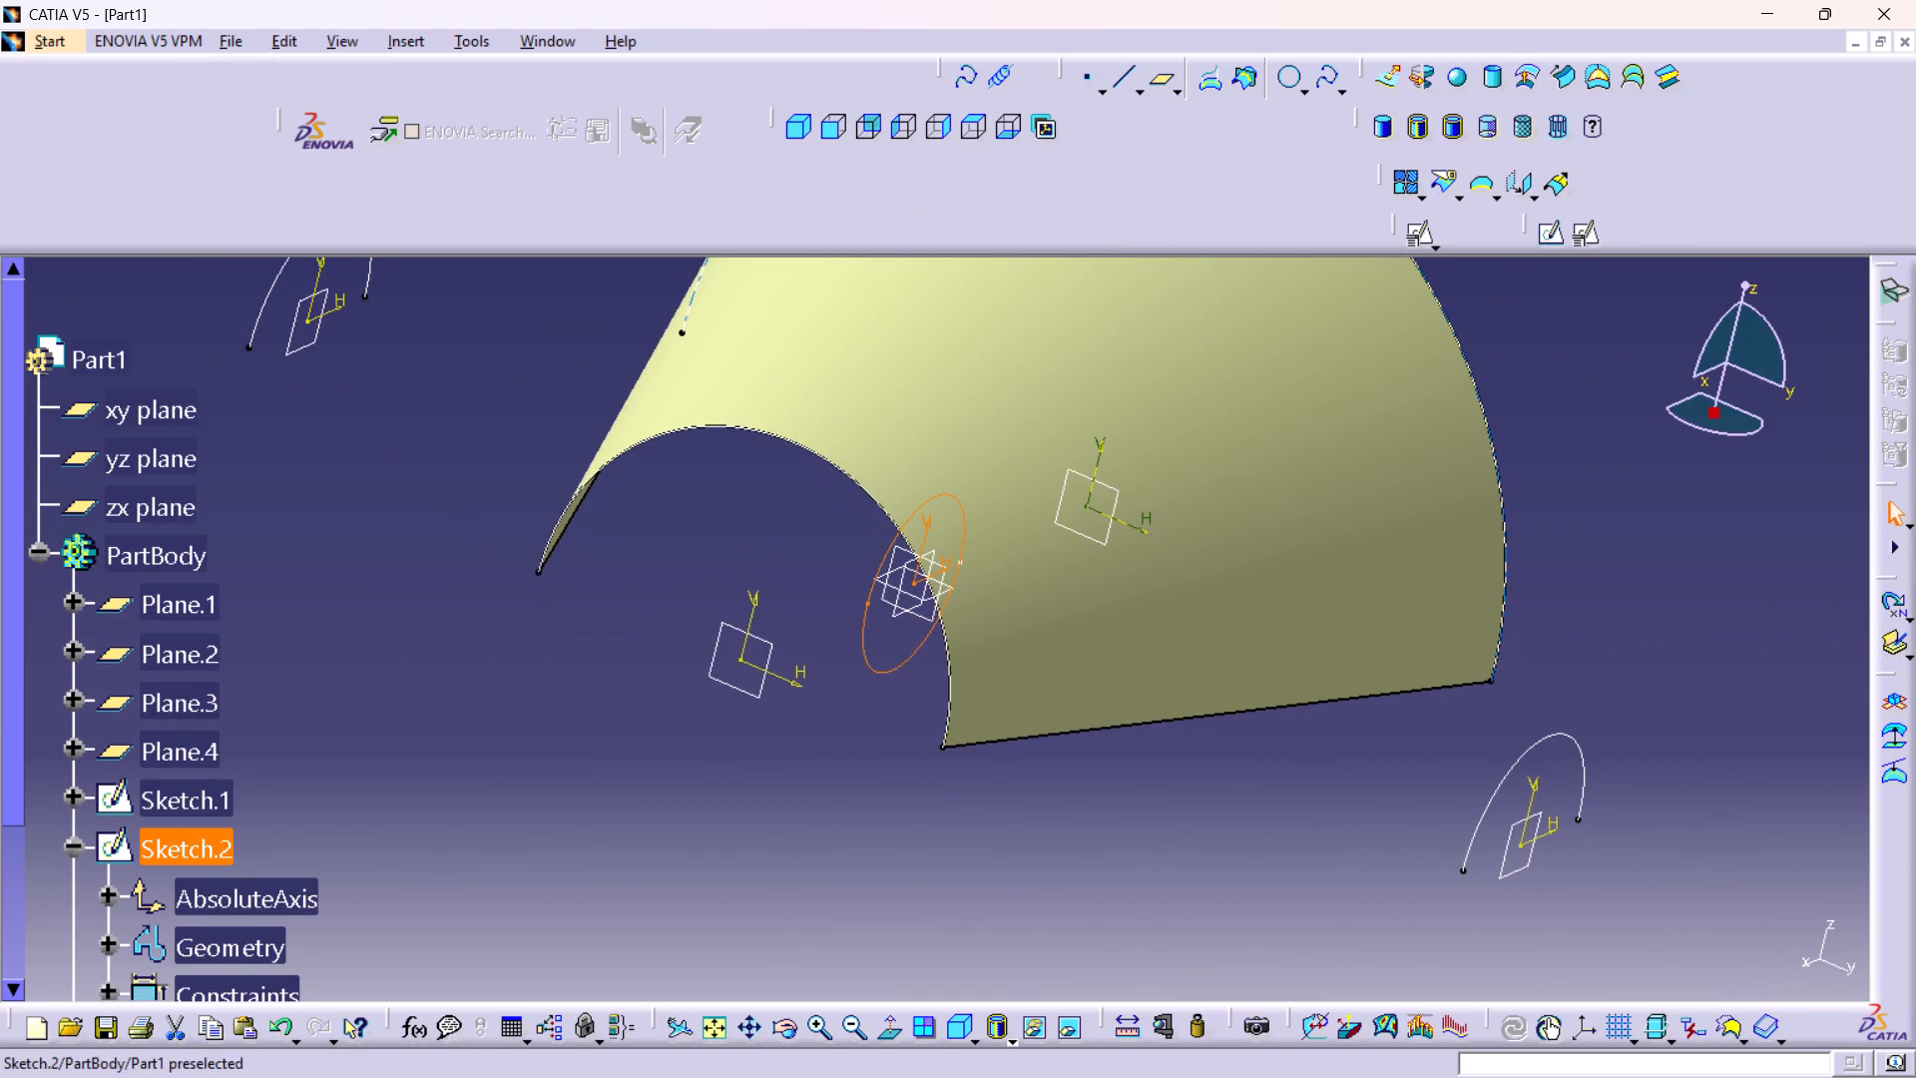
pyautogui.scroll(-2, 200, 832)
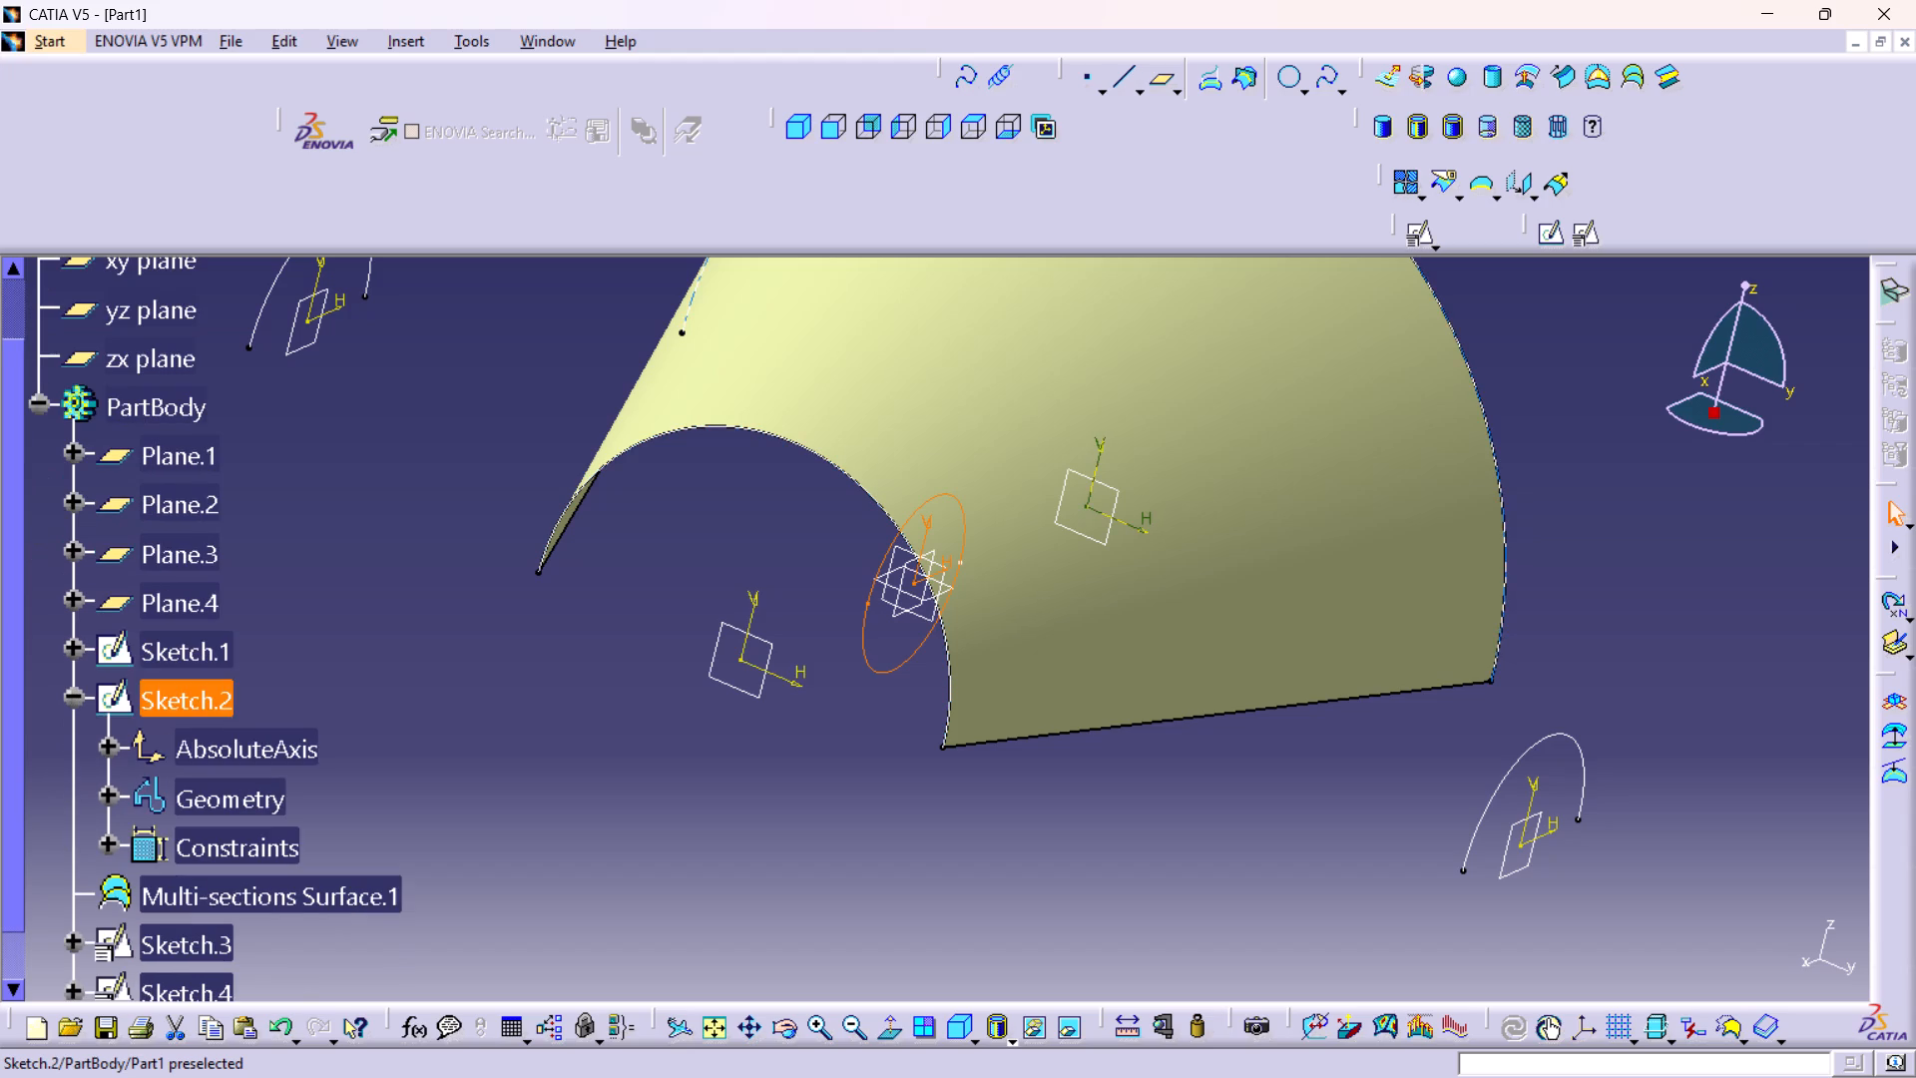
pyautogui.doubleClick(187, 711)
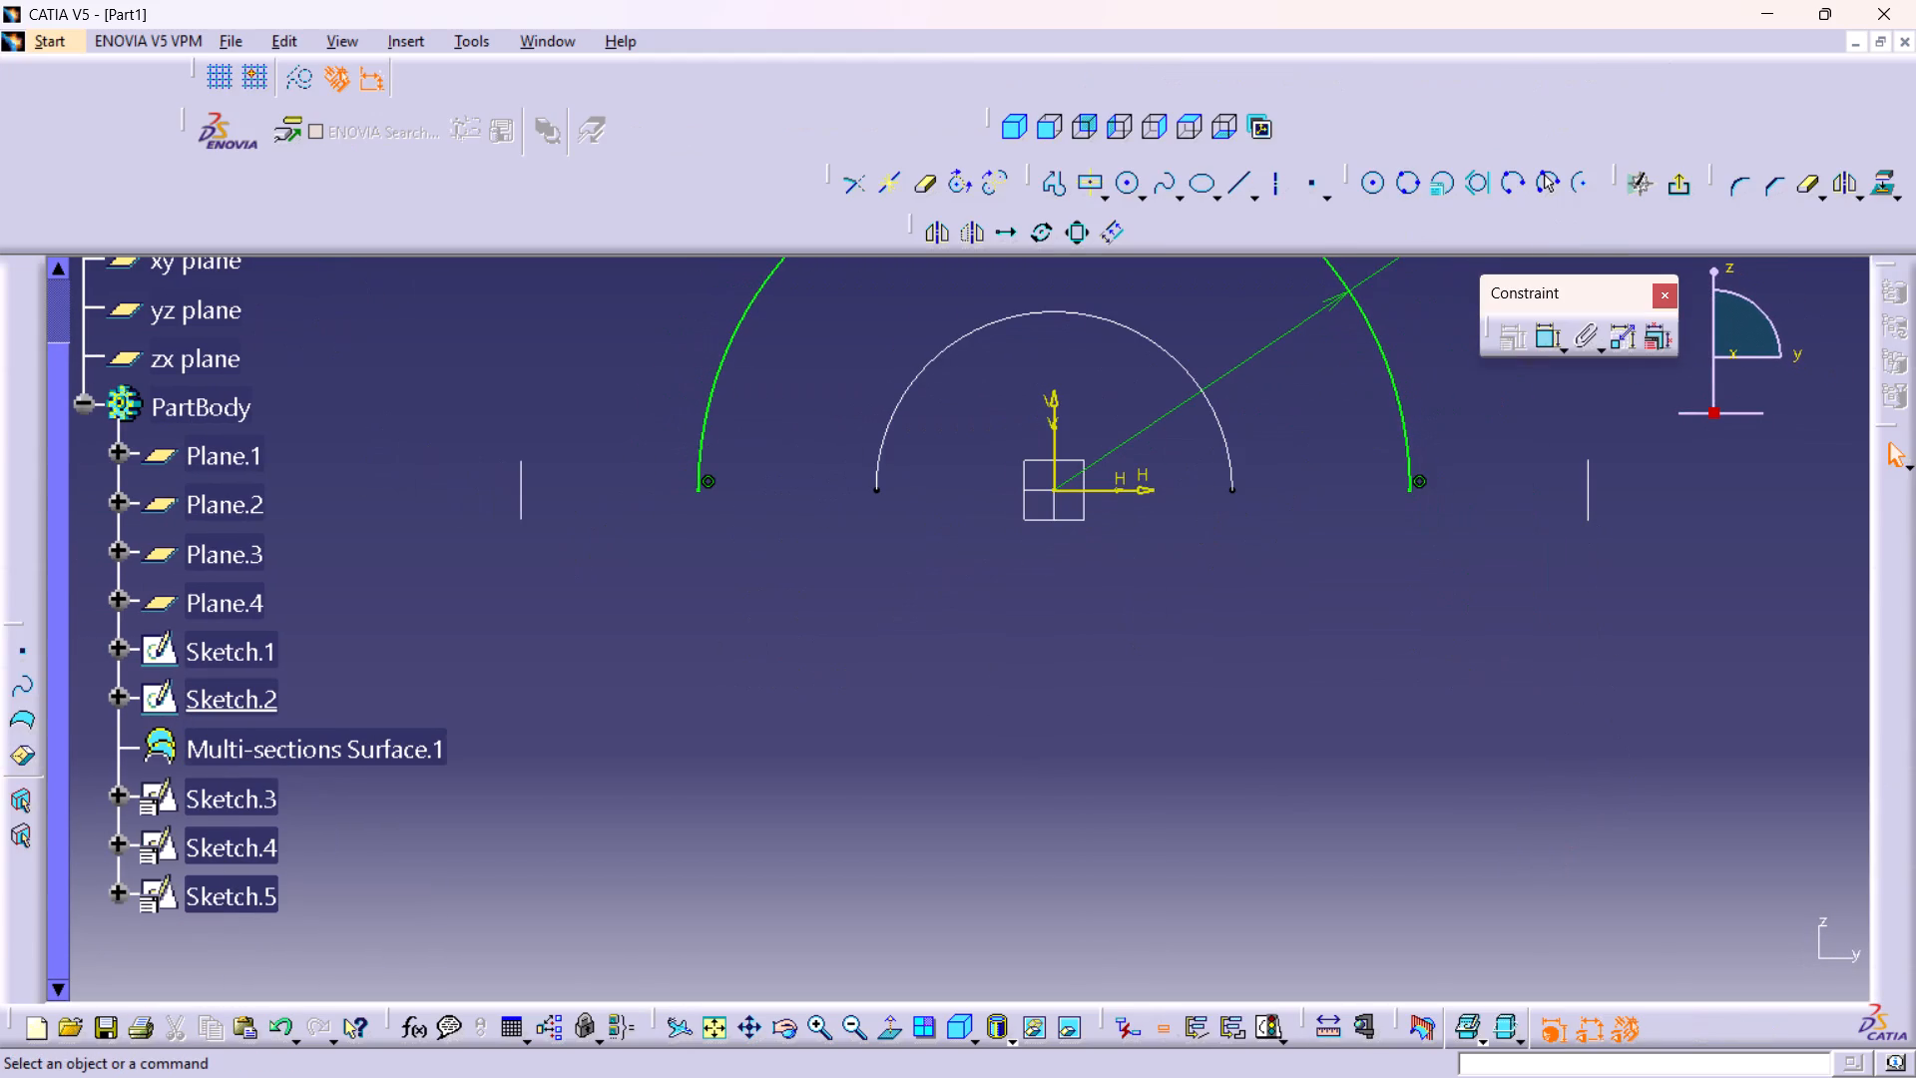
pyautogui.doubleClick(210, 849)
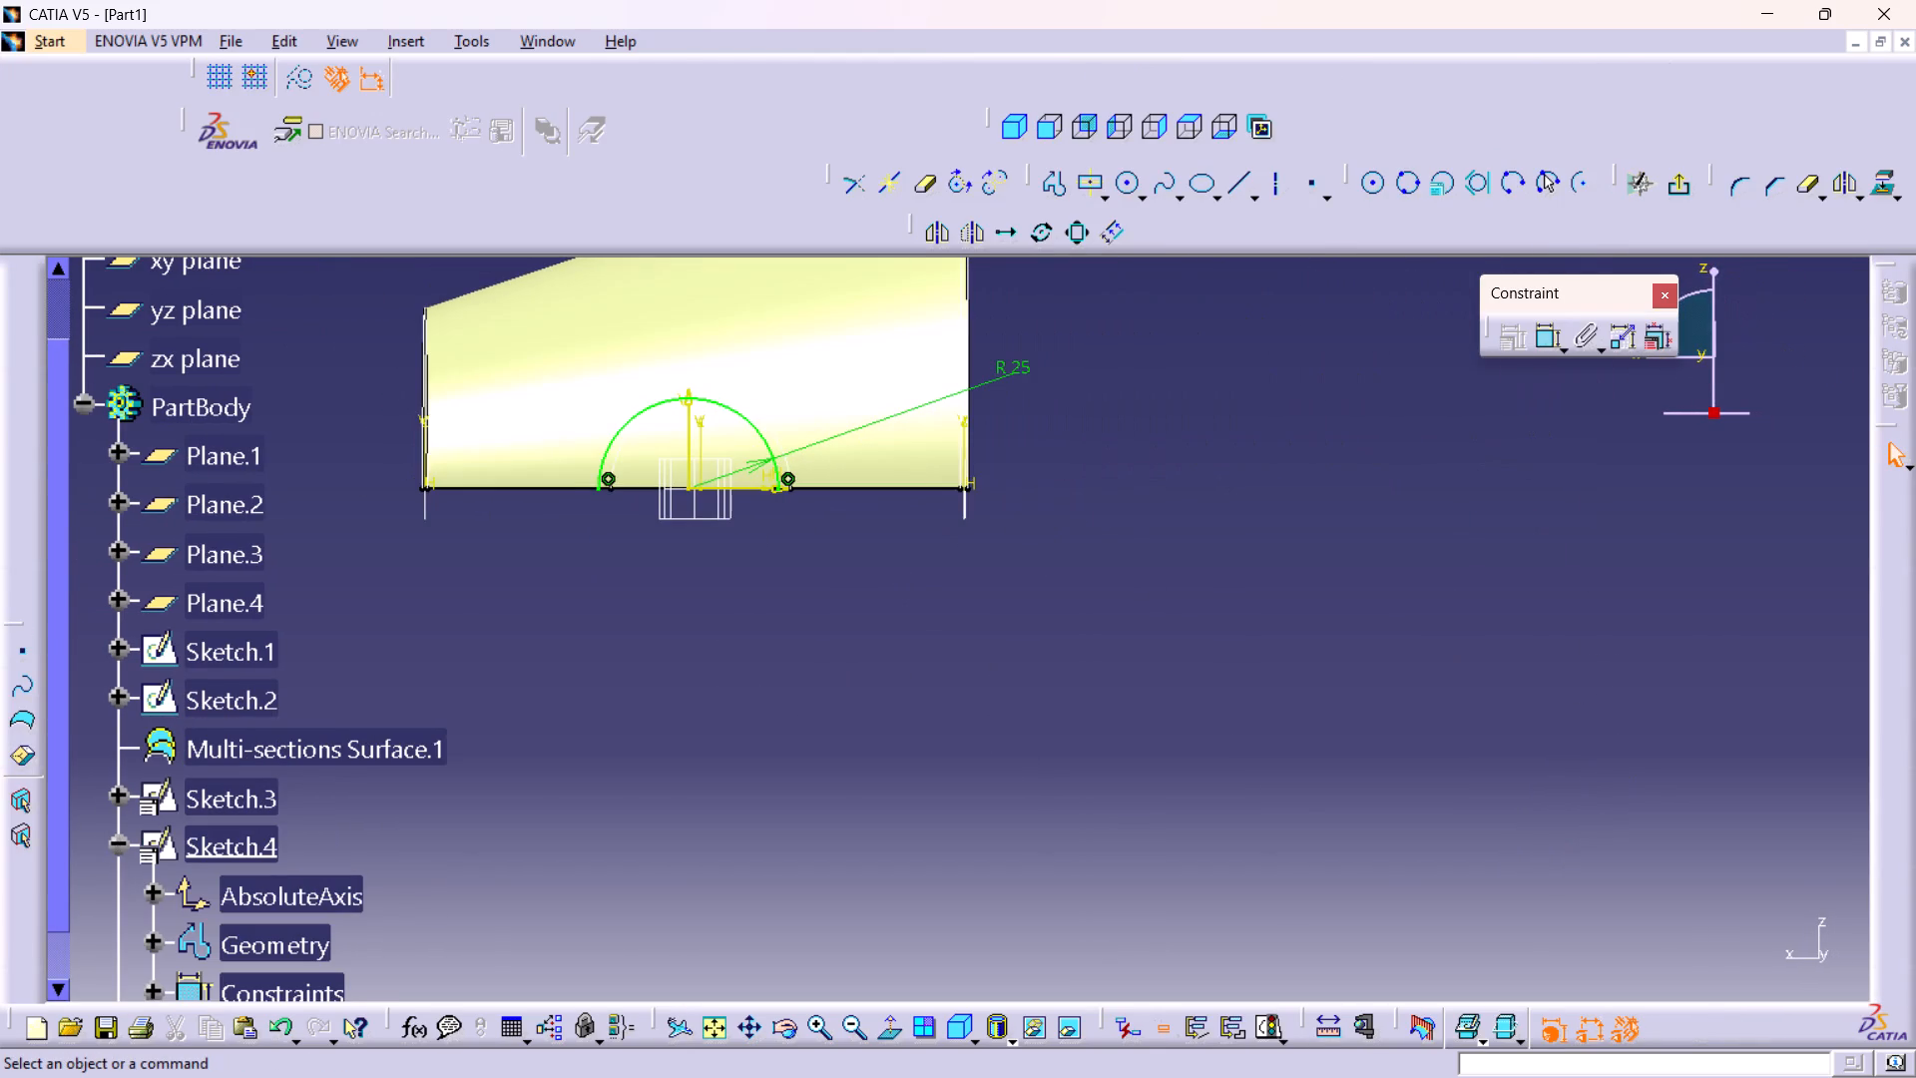
pyautogui.scroll(-3, 274, 868)
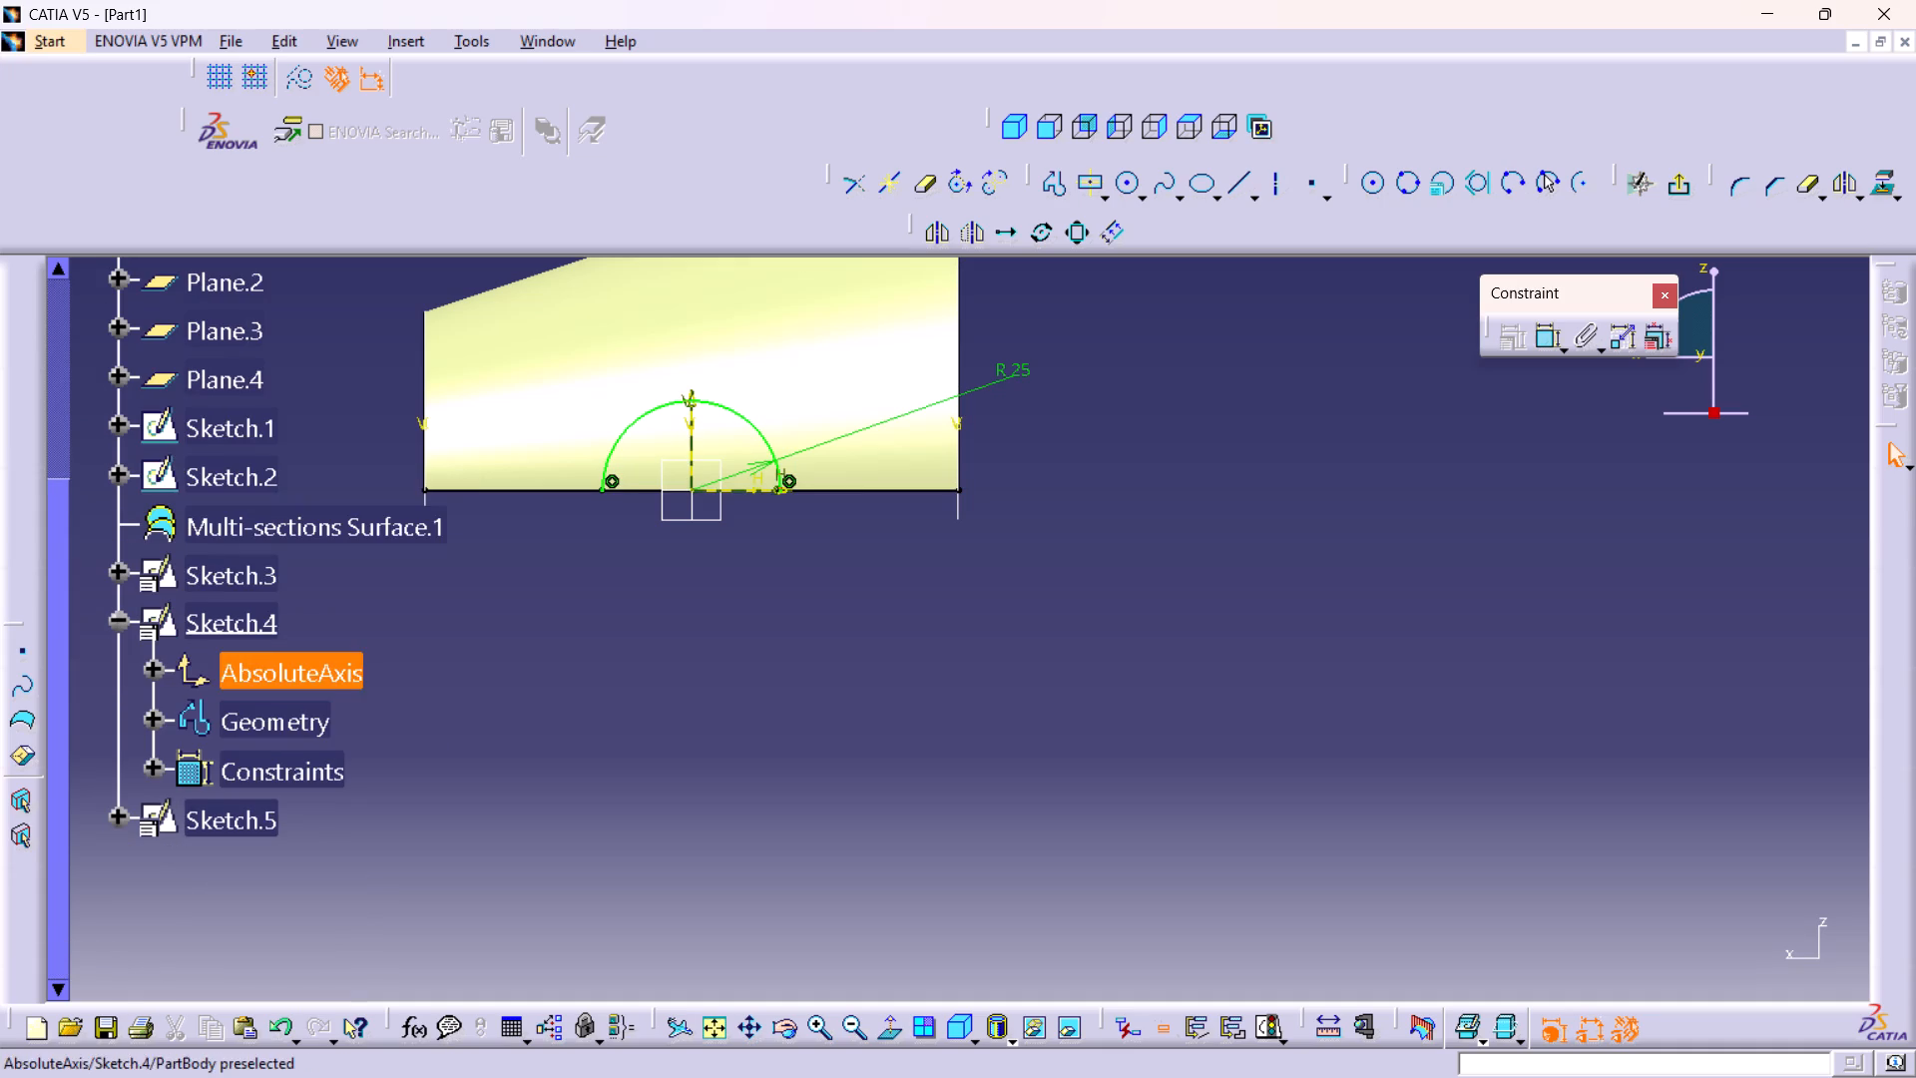
pyautogui.doubleClick(207, 812)
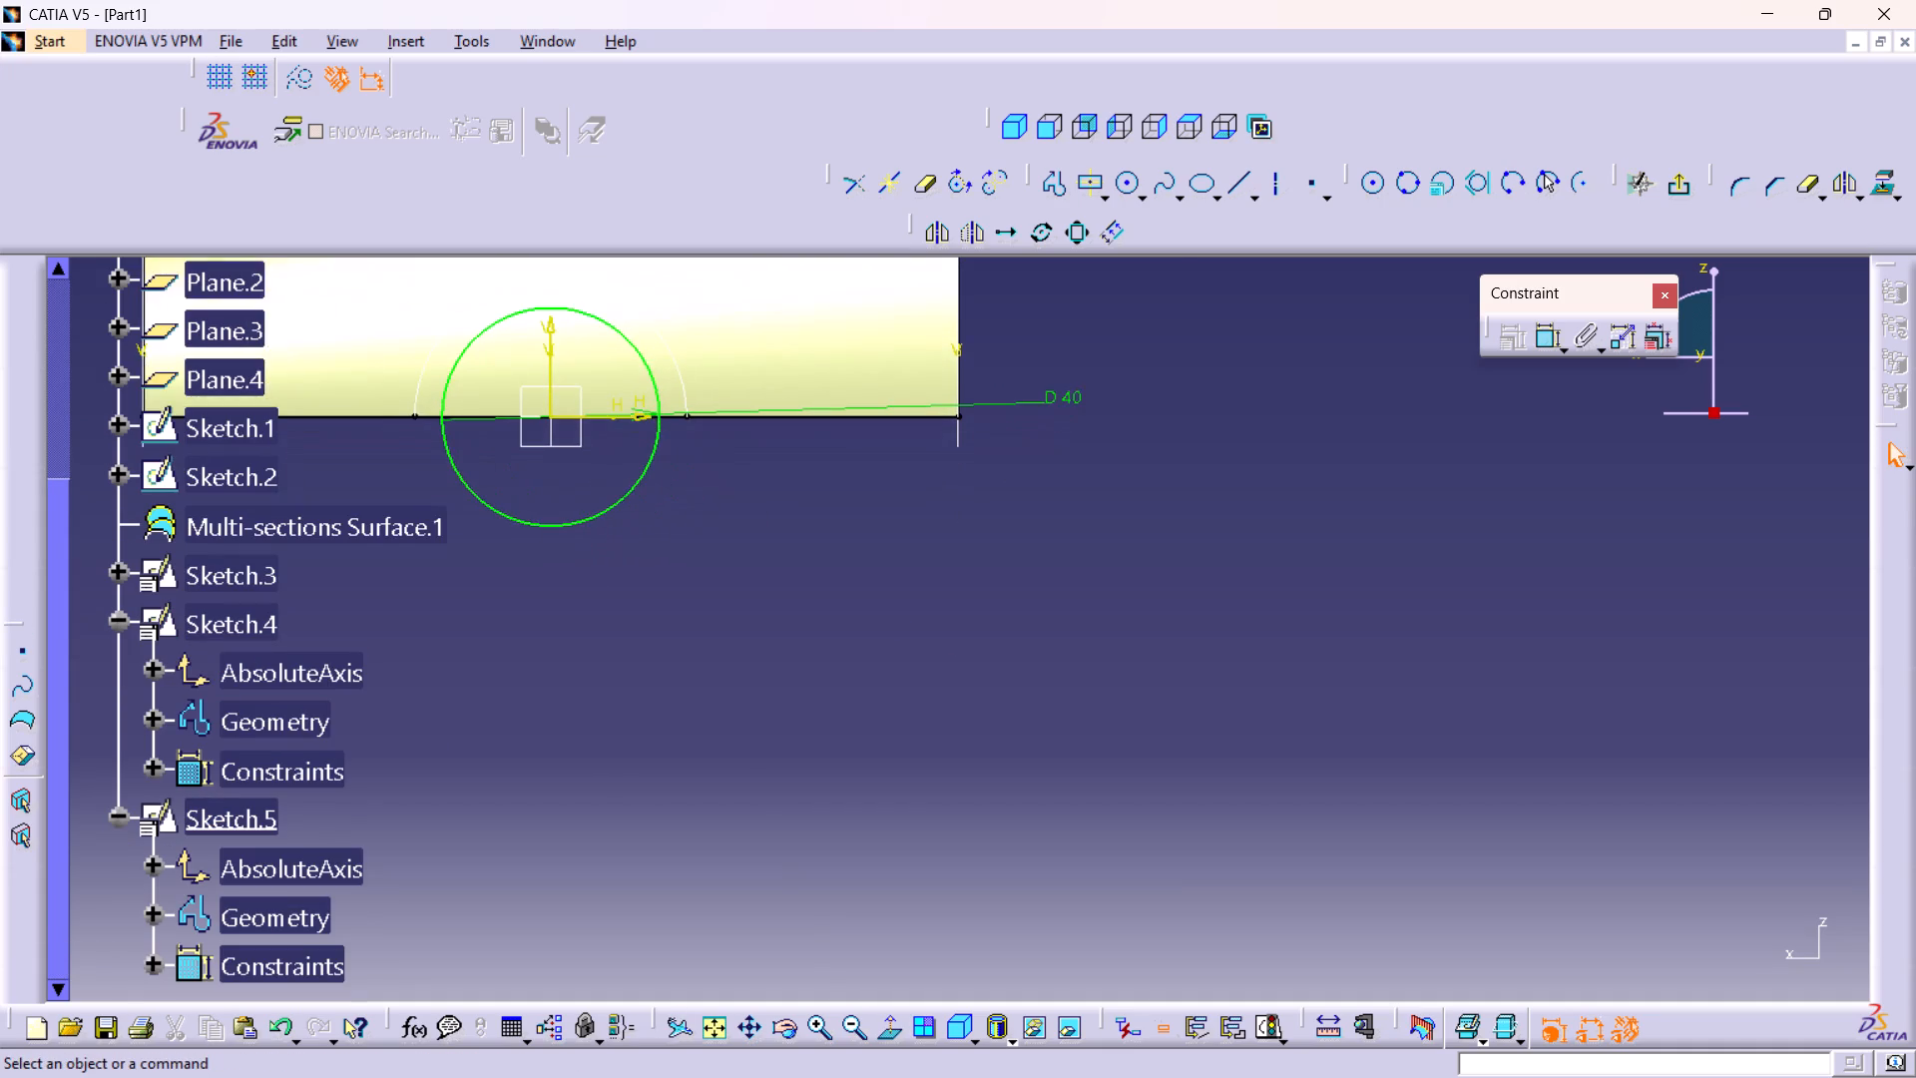
pyautogui.moveTo(714, 648); pyautogui.dragTo(948, 619, button='middle')
pyautogui.rightClick(972, 759)
pyautogui.moveTo(940, 614); pyautogui.dragTo(1019, 696, button='middle')
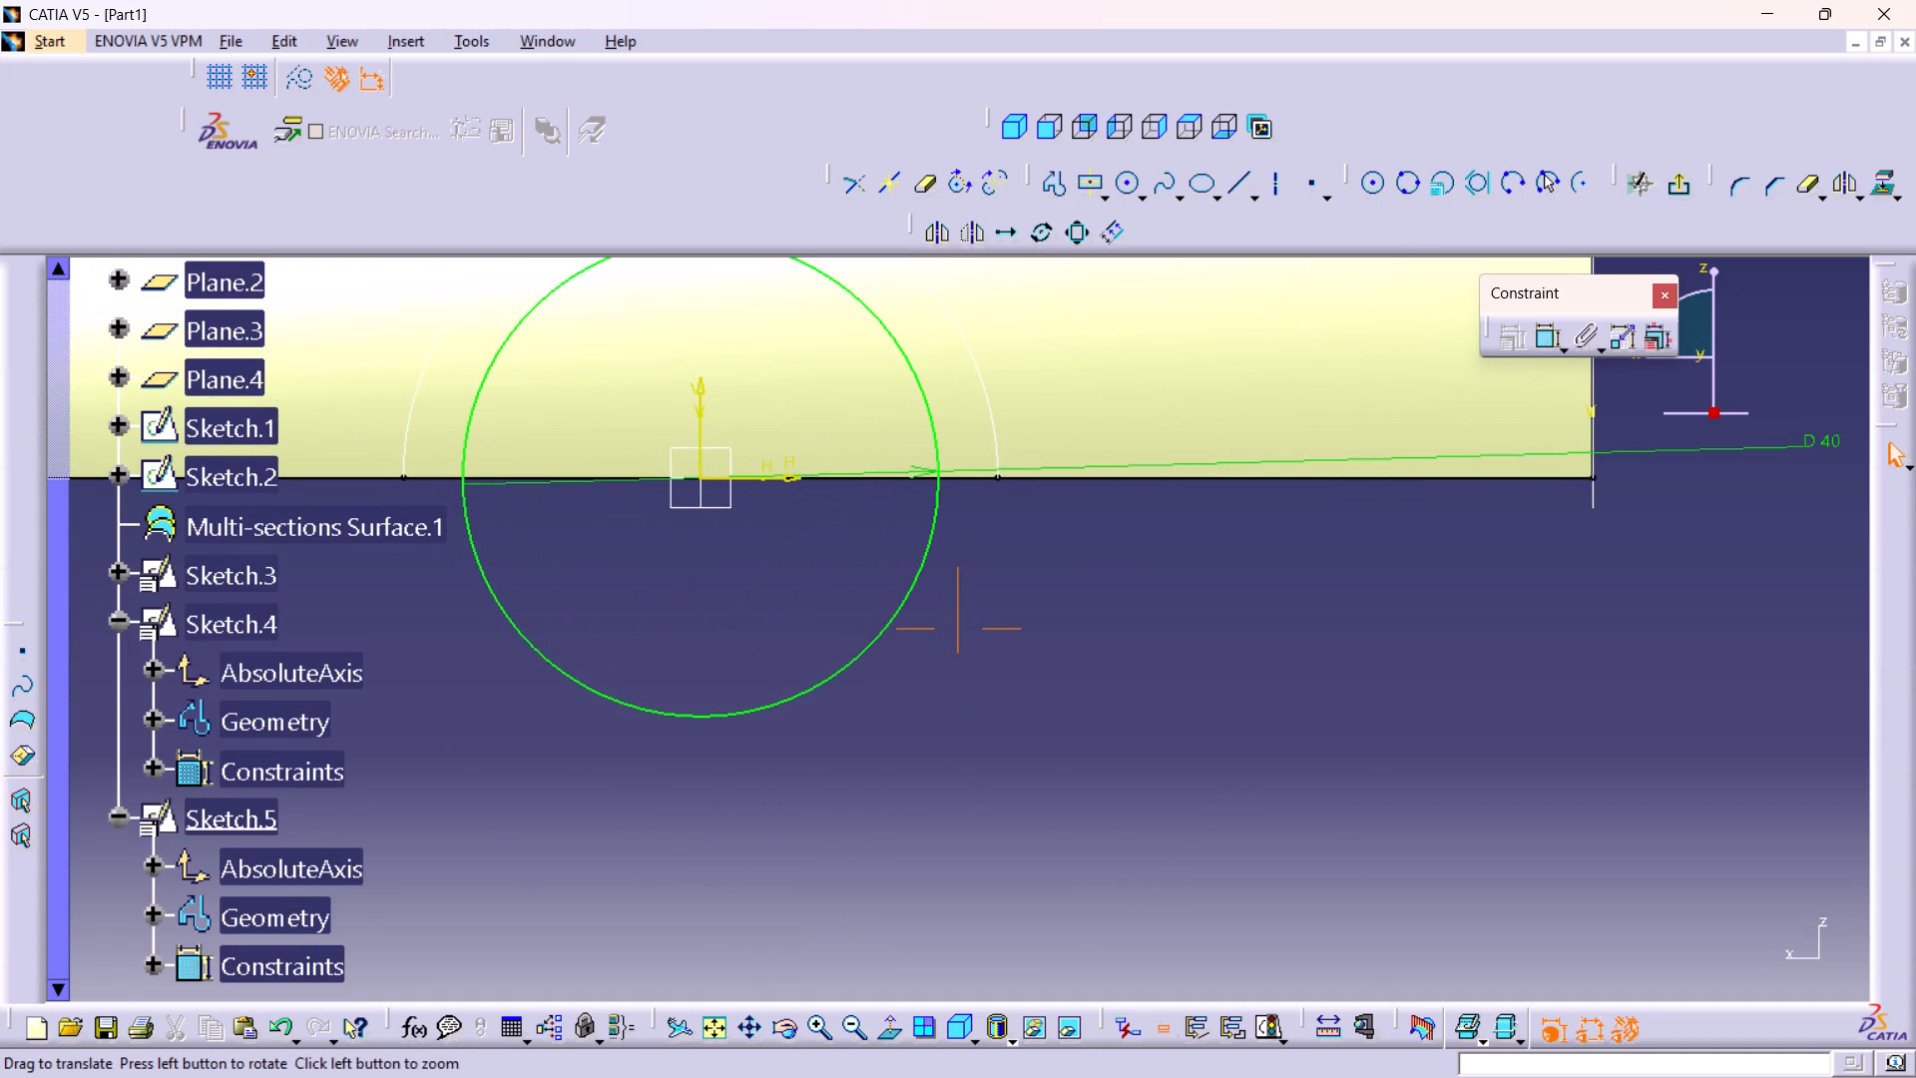
pyautogui.rightClick(906, 597)
pyautogui.click(977, 925)
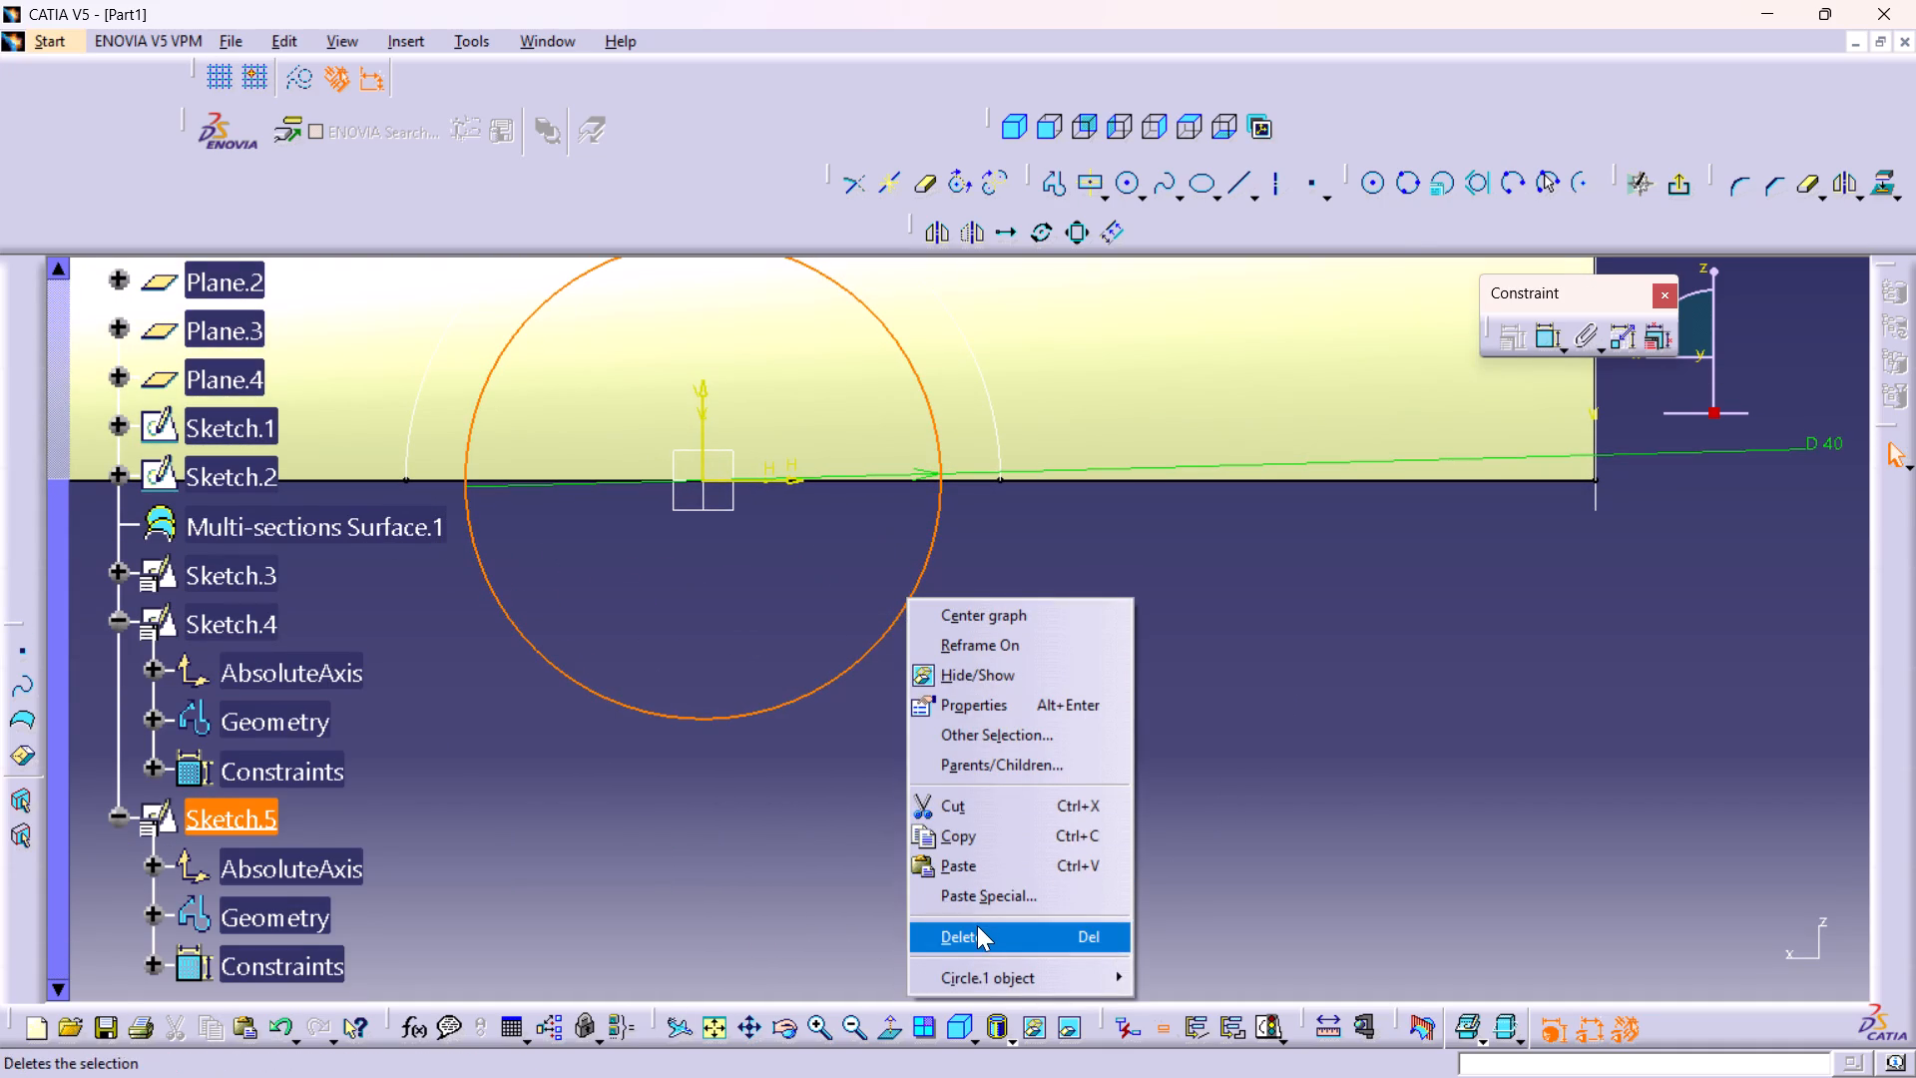
# Sketch a 180-degree arc of about 33 mm radius above the horizontal axis, centred on the sketch origin.
pyautogui.moveTo(1159, 659); pyautogui.dragTo(1186, 706, button='middle')
pyautogui.rightClick(1159, 659)
pyautogui.moveTo(1197, 724); pyautogui.dragTo(1331, 825, button='middle')
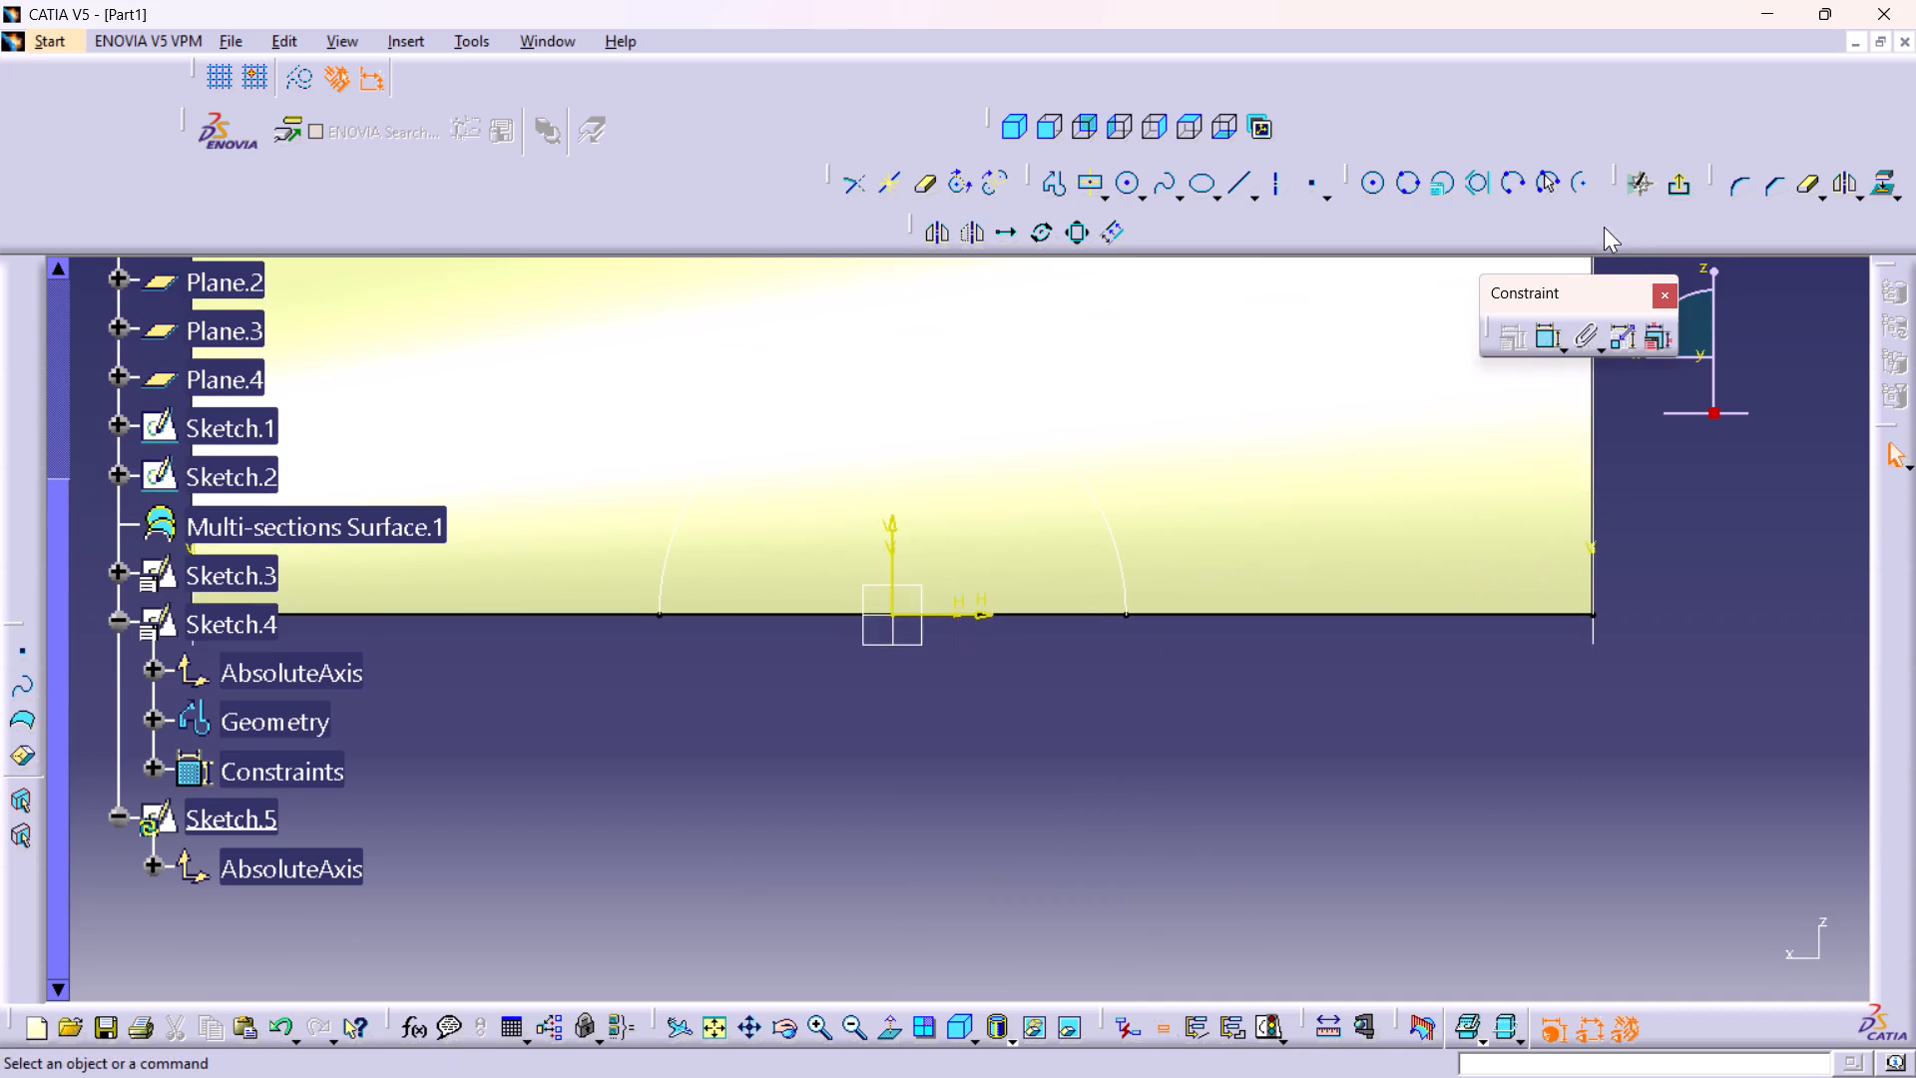
pyautogui.click(1581, 173)
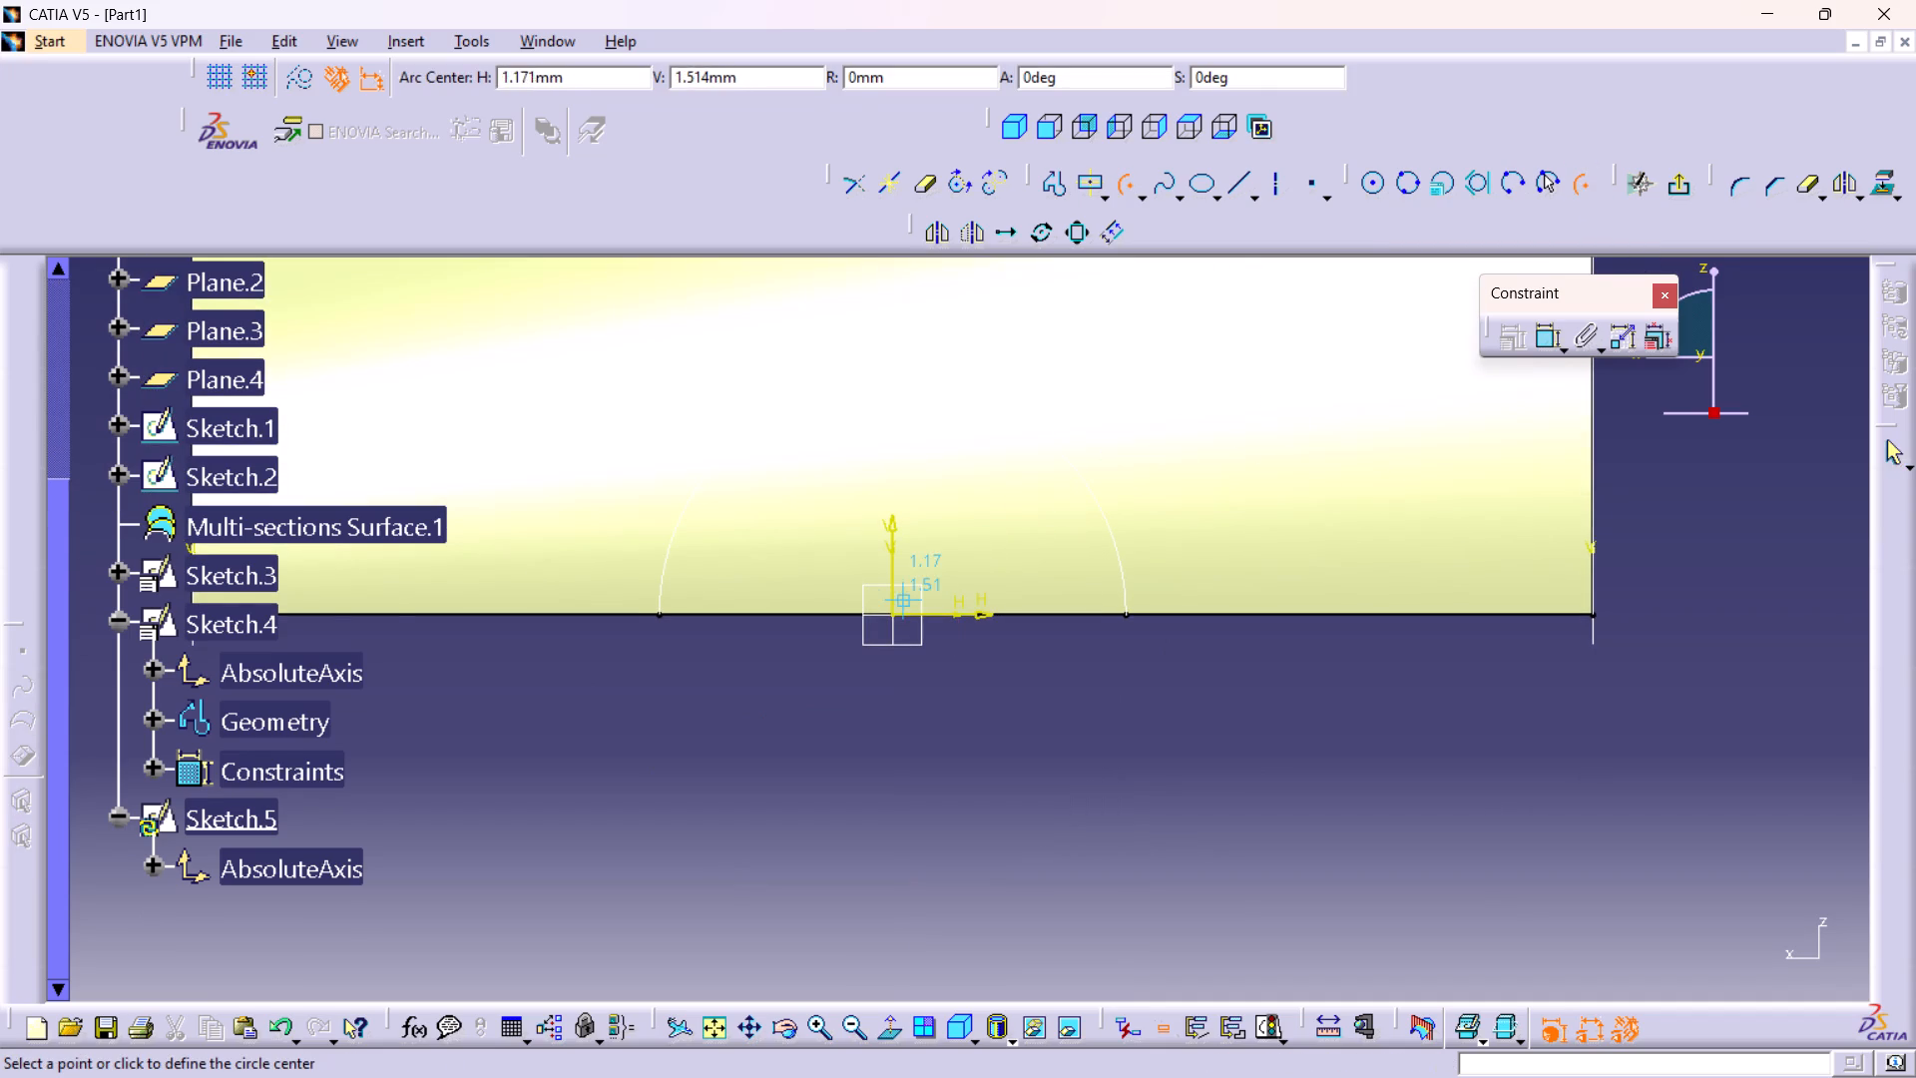
pyautogui.click(892, 618)
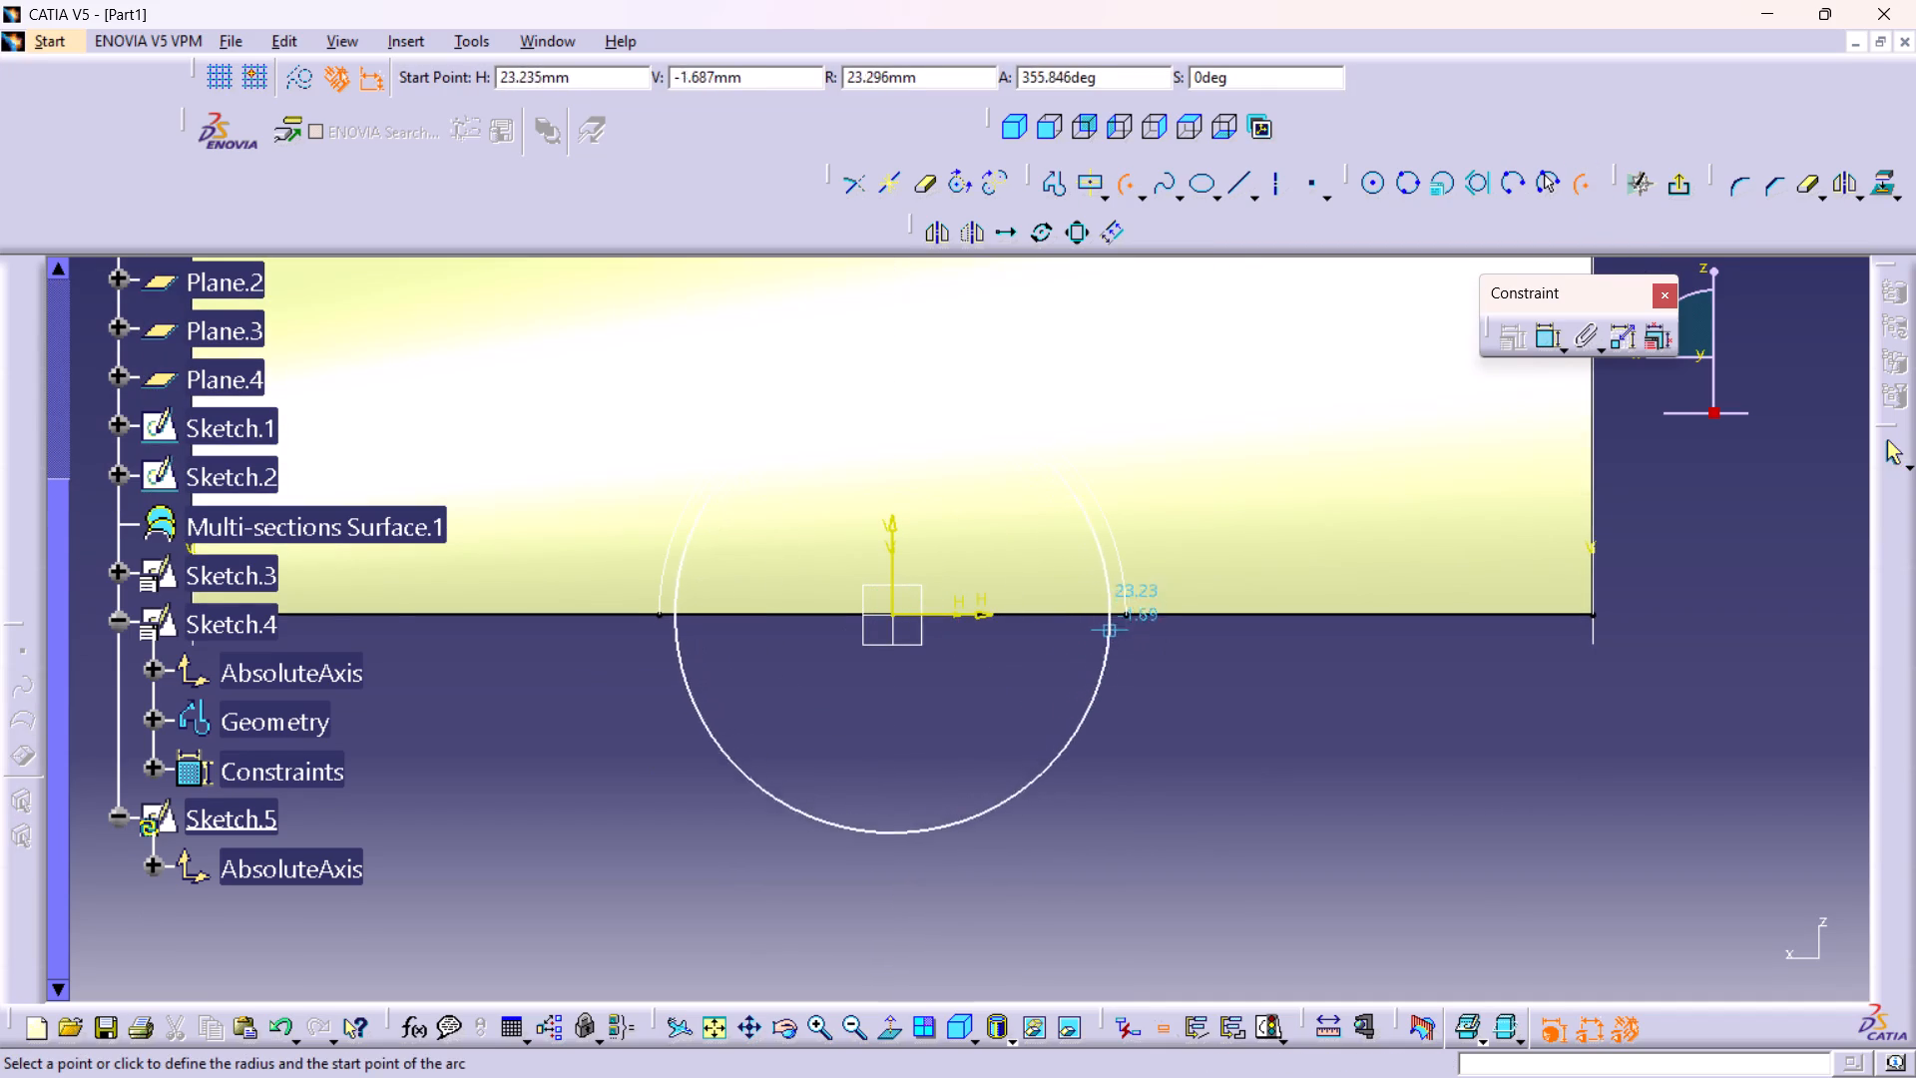
pyautogui.click(1203, 614)
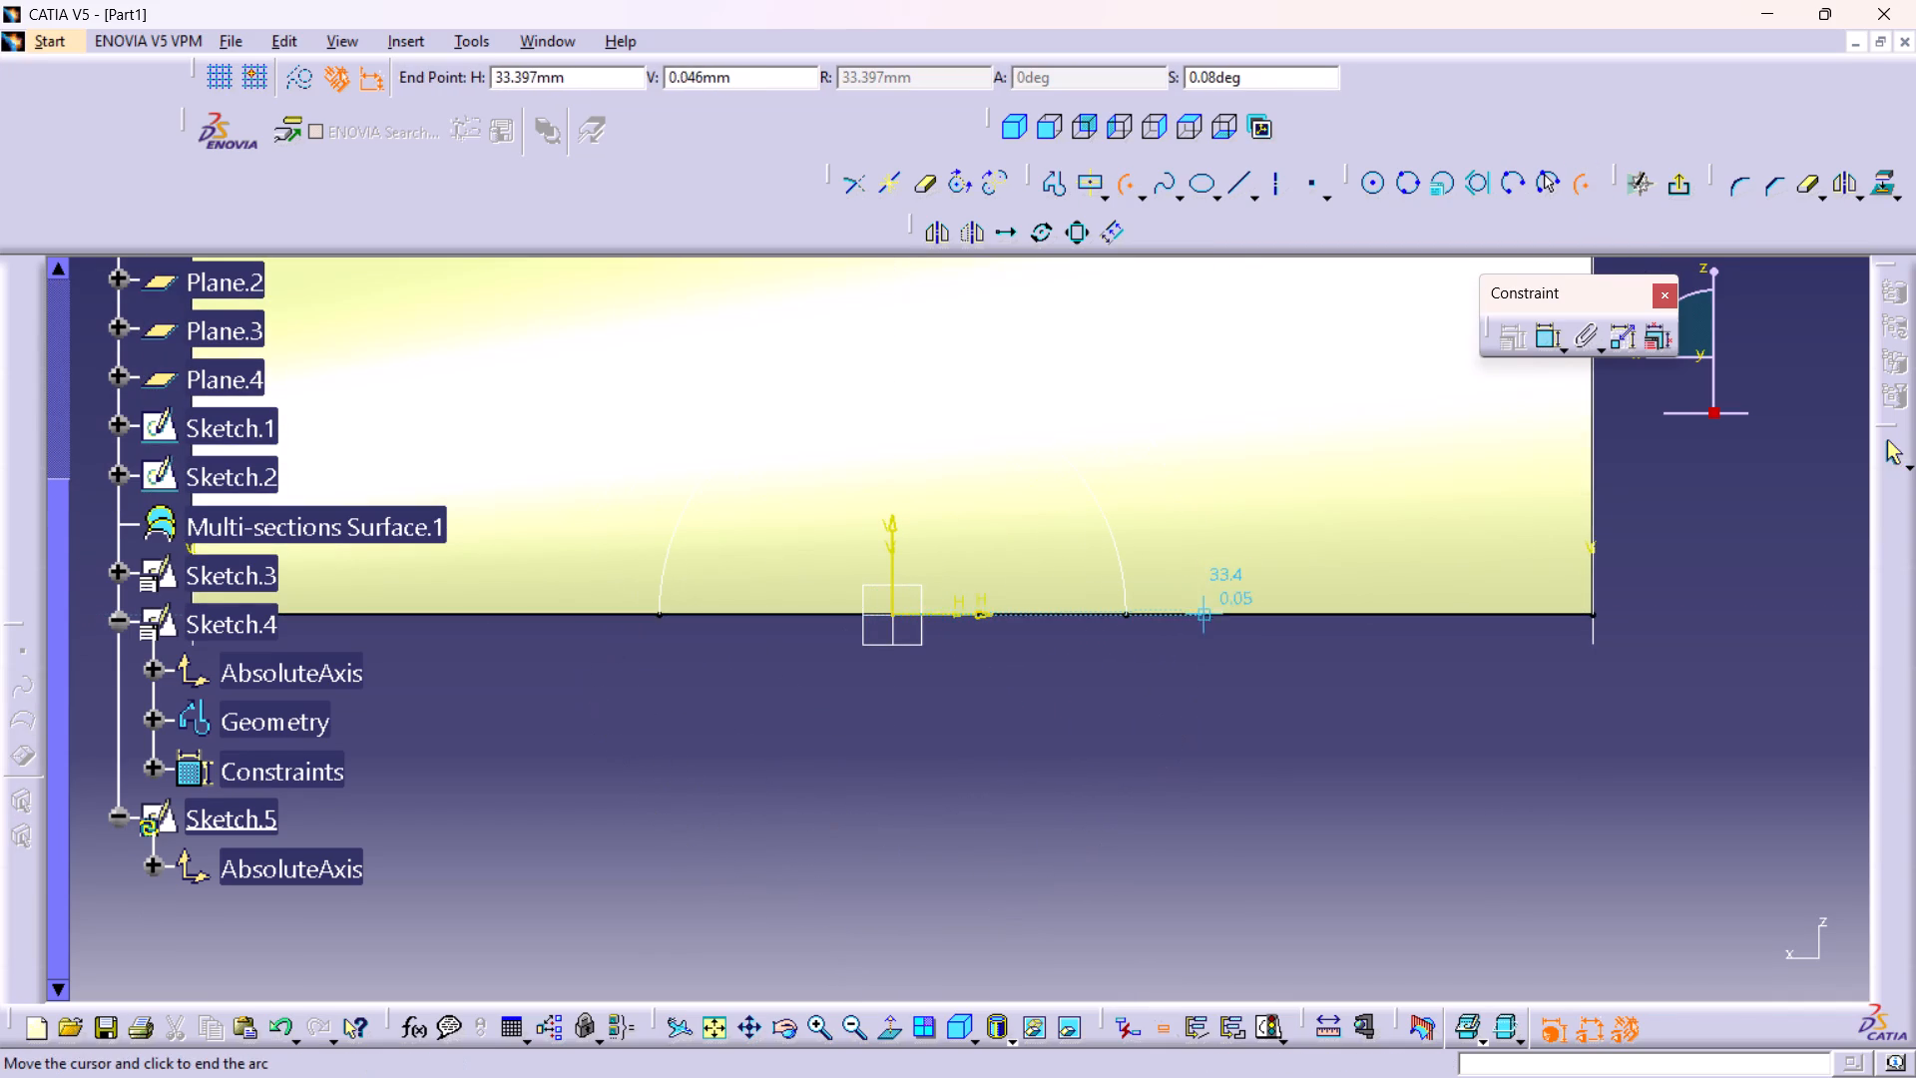
pyautogui.click(574, 617)
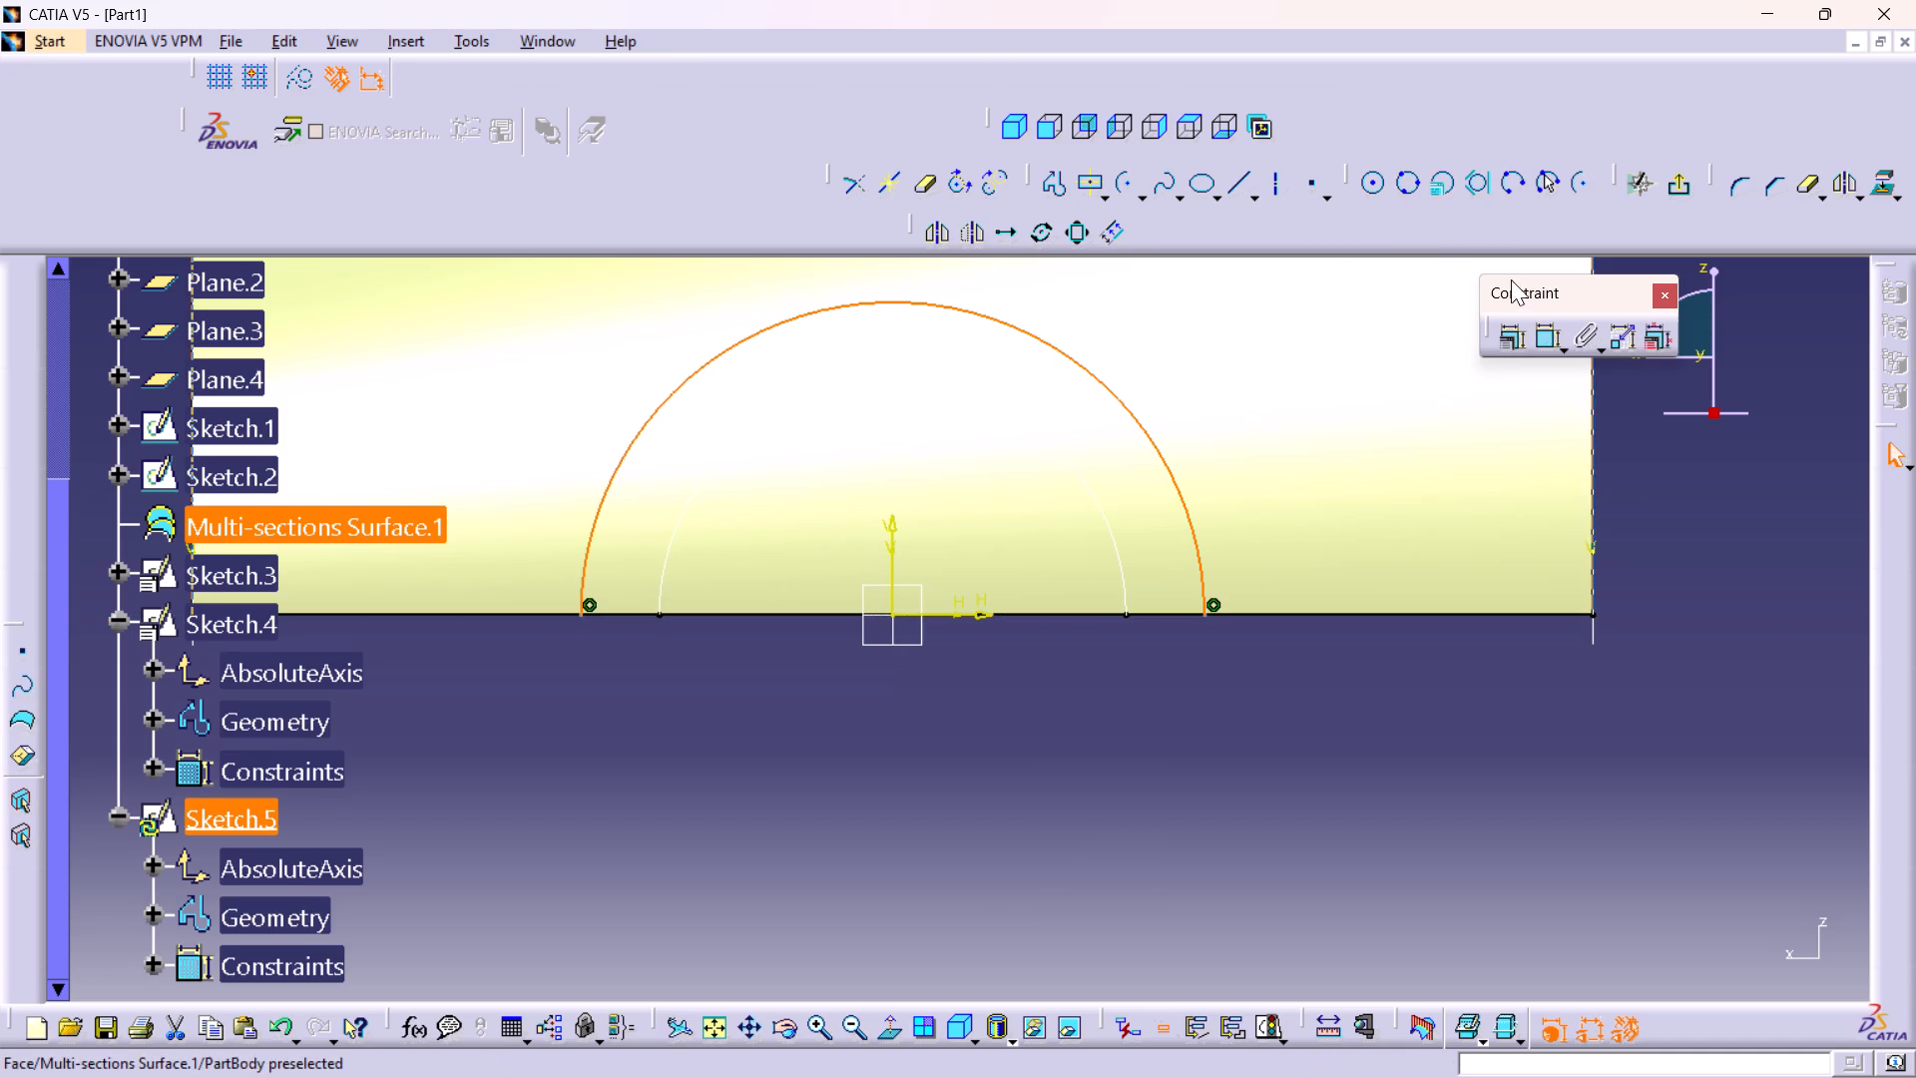
# Constrain the arc's radius to 40 mm and exit the sketch.
pyautogui.doubleClick(1547, 339)
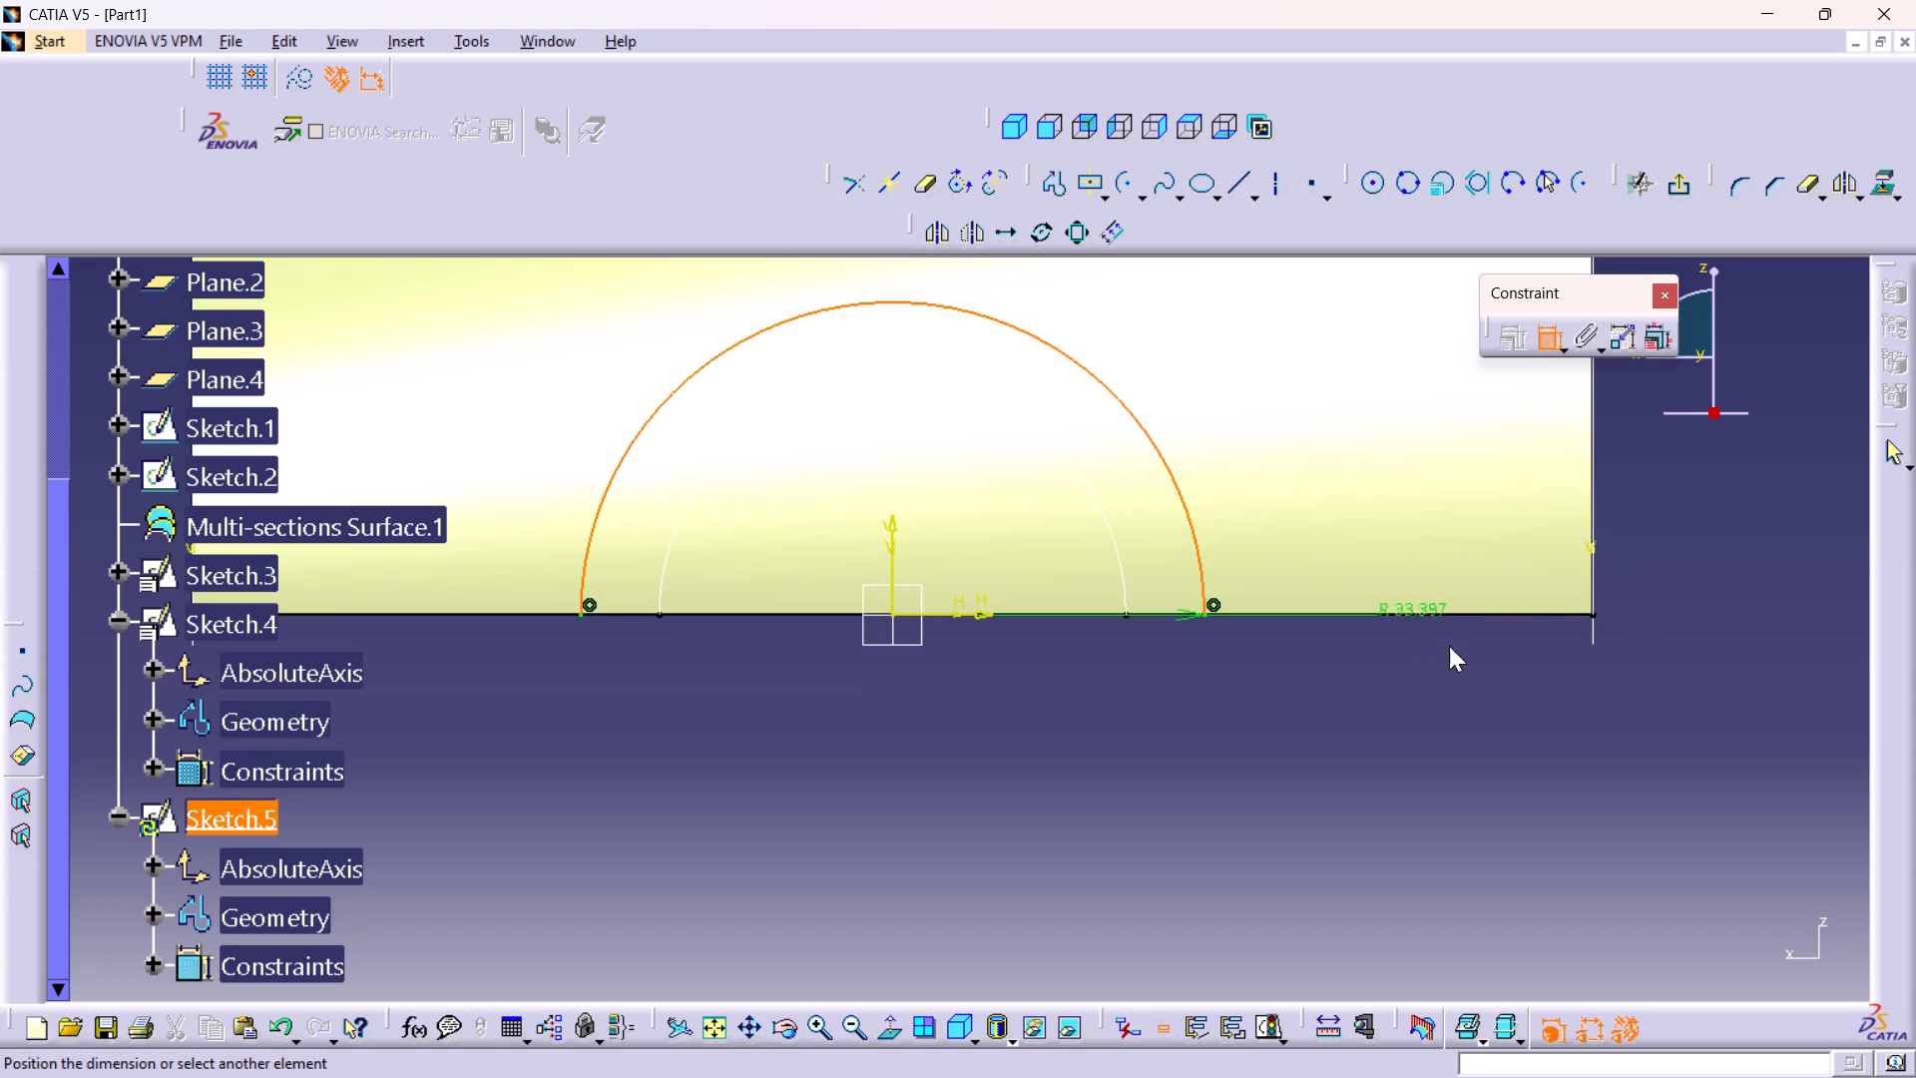
pyautogui.click(1664, 483)
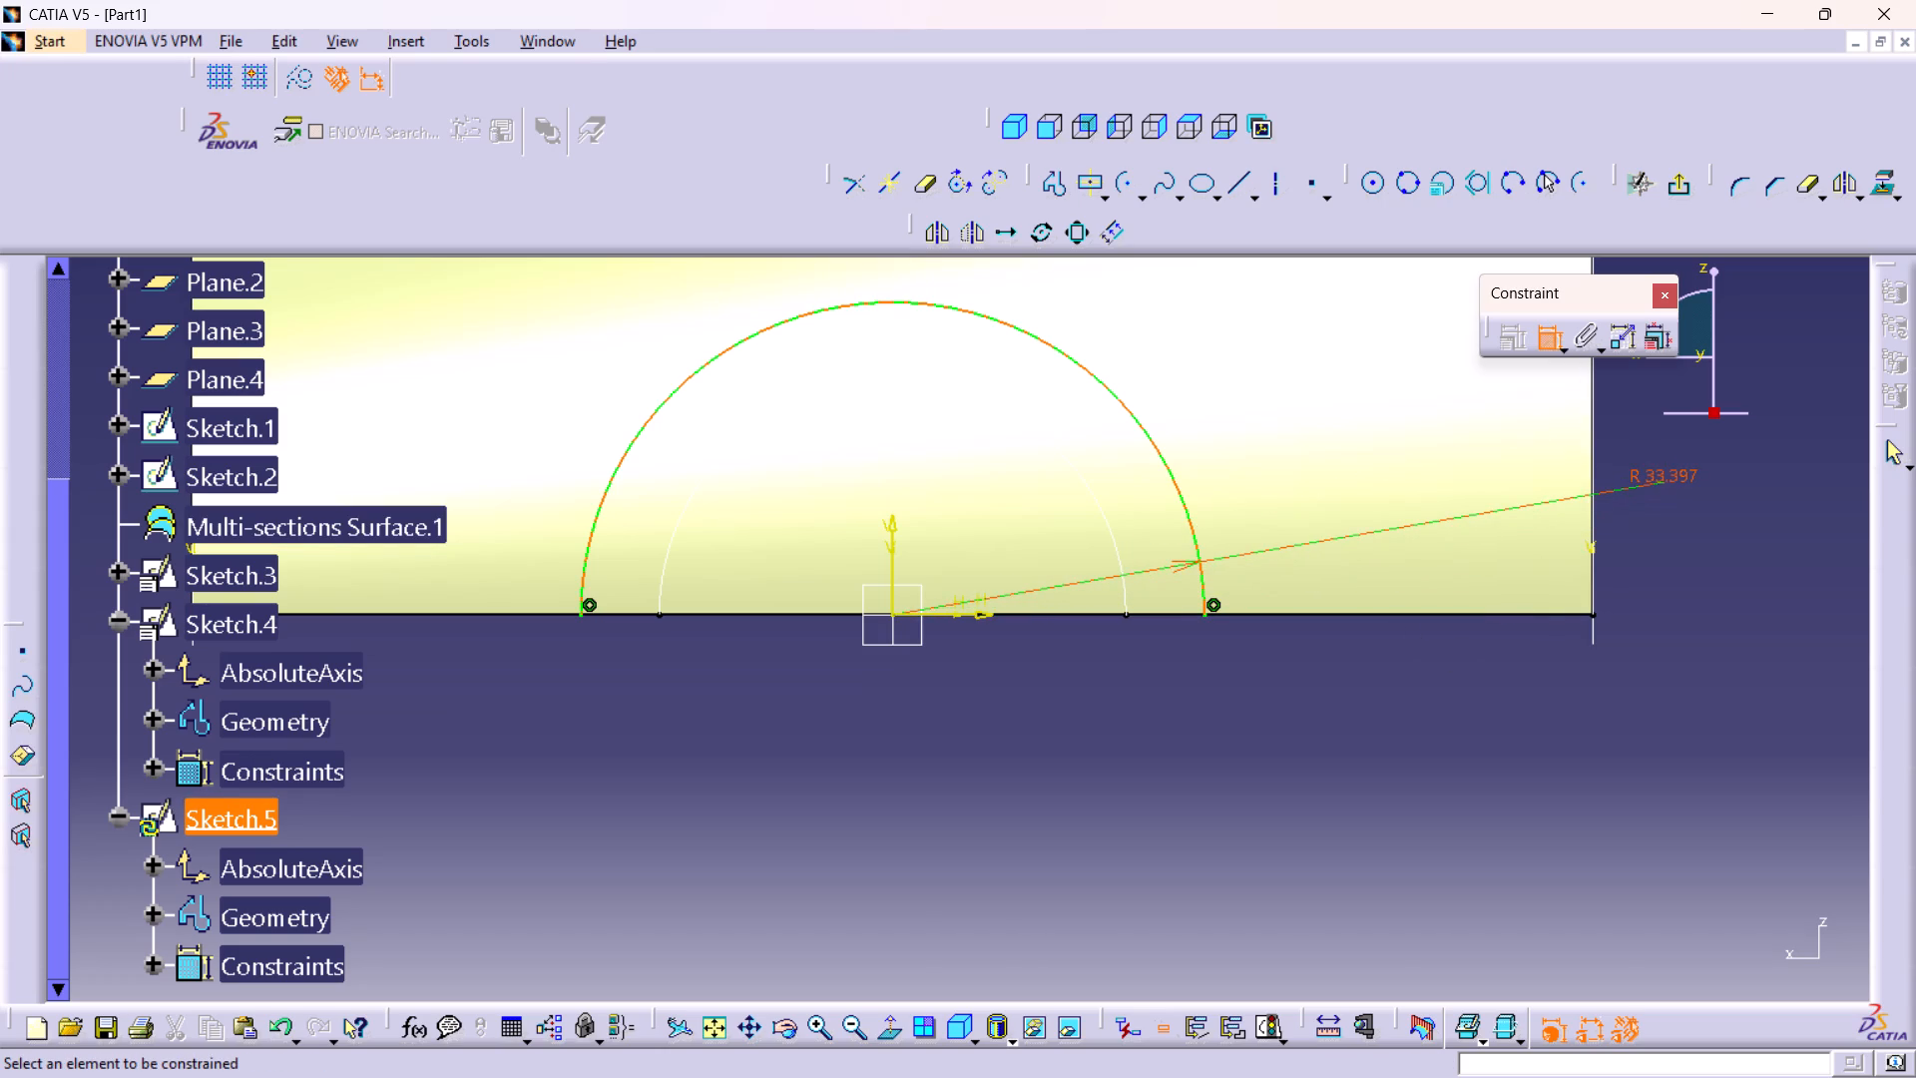
pyautogui.doubleClick(1649, 477)
pyautogui.write('40')
pyautogui.press('Return')
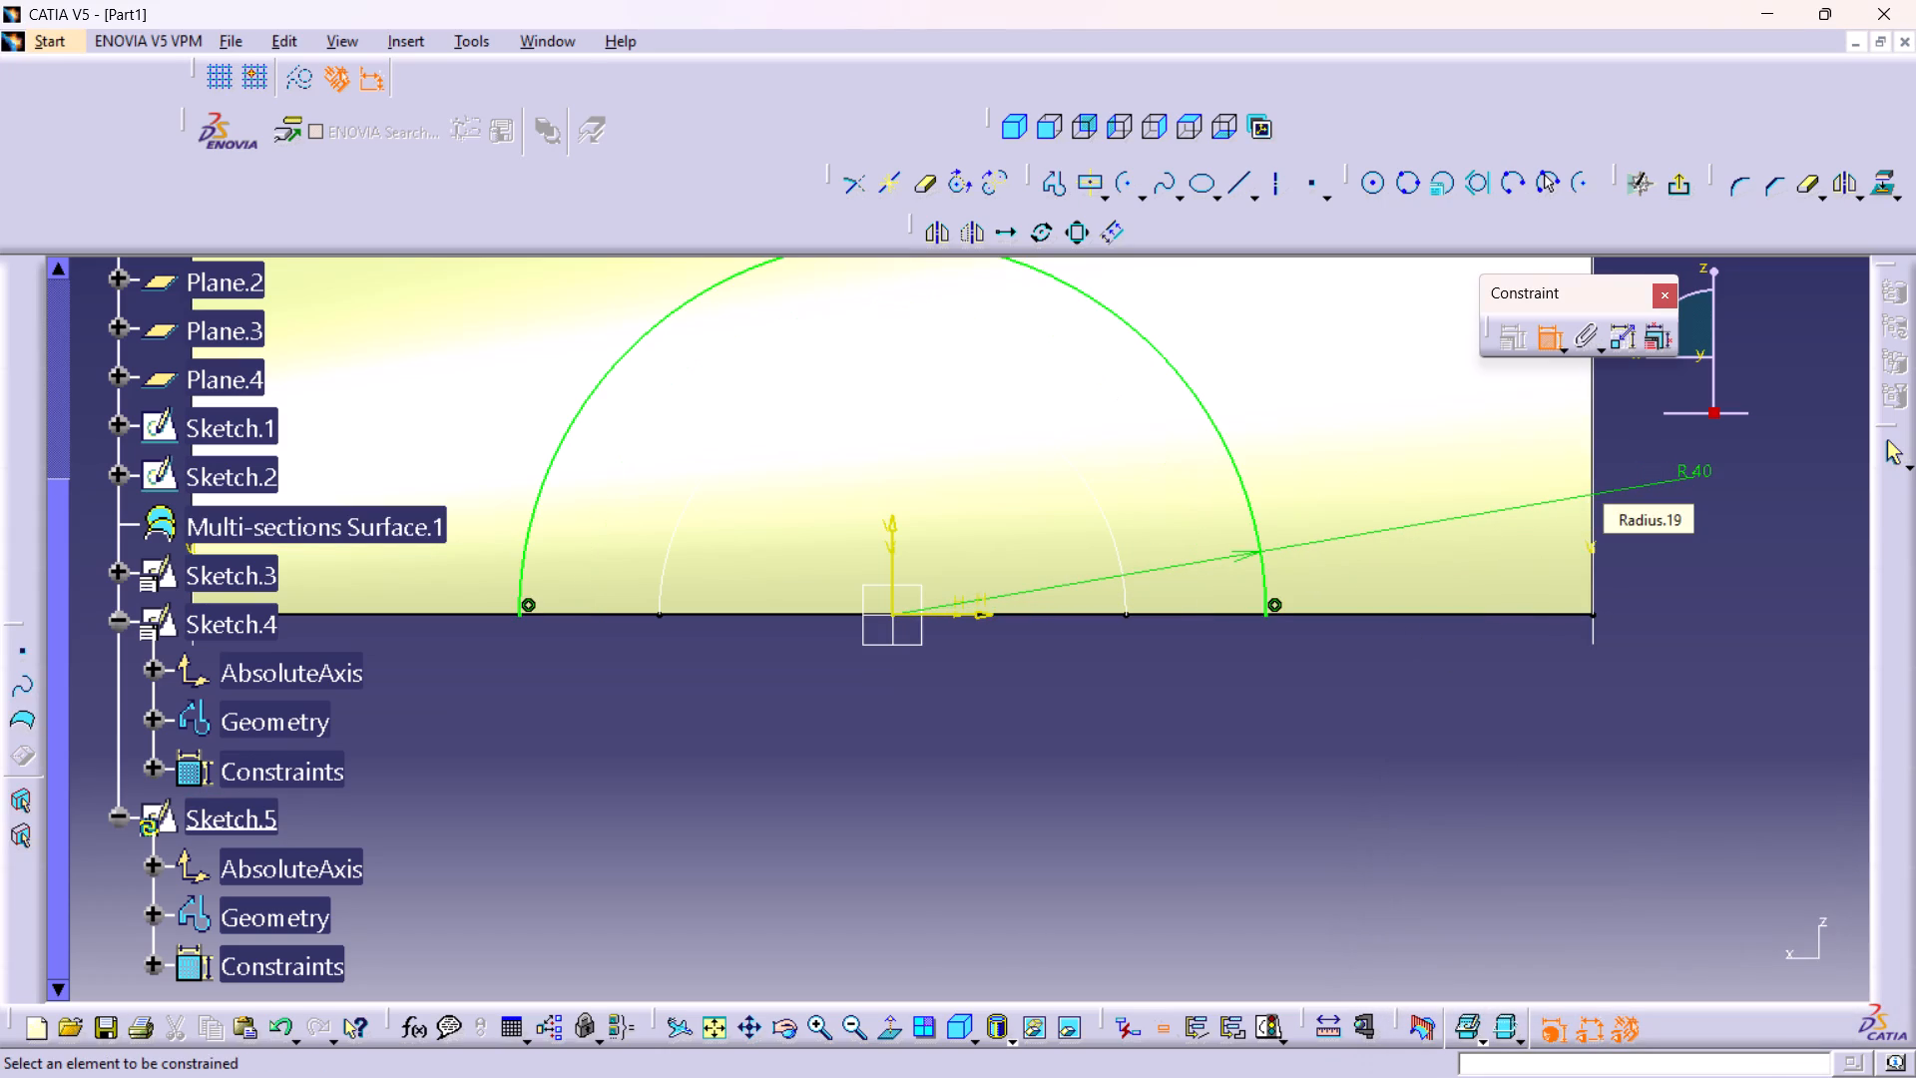
pyautogui.click(1673, 195)
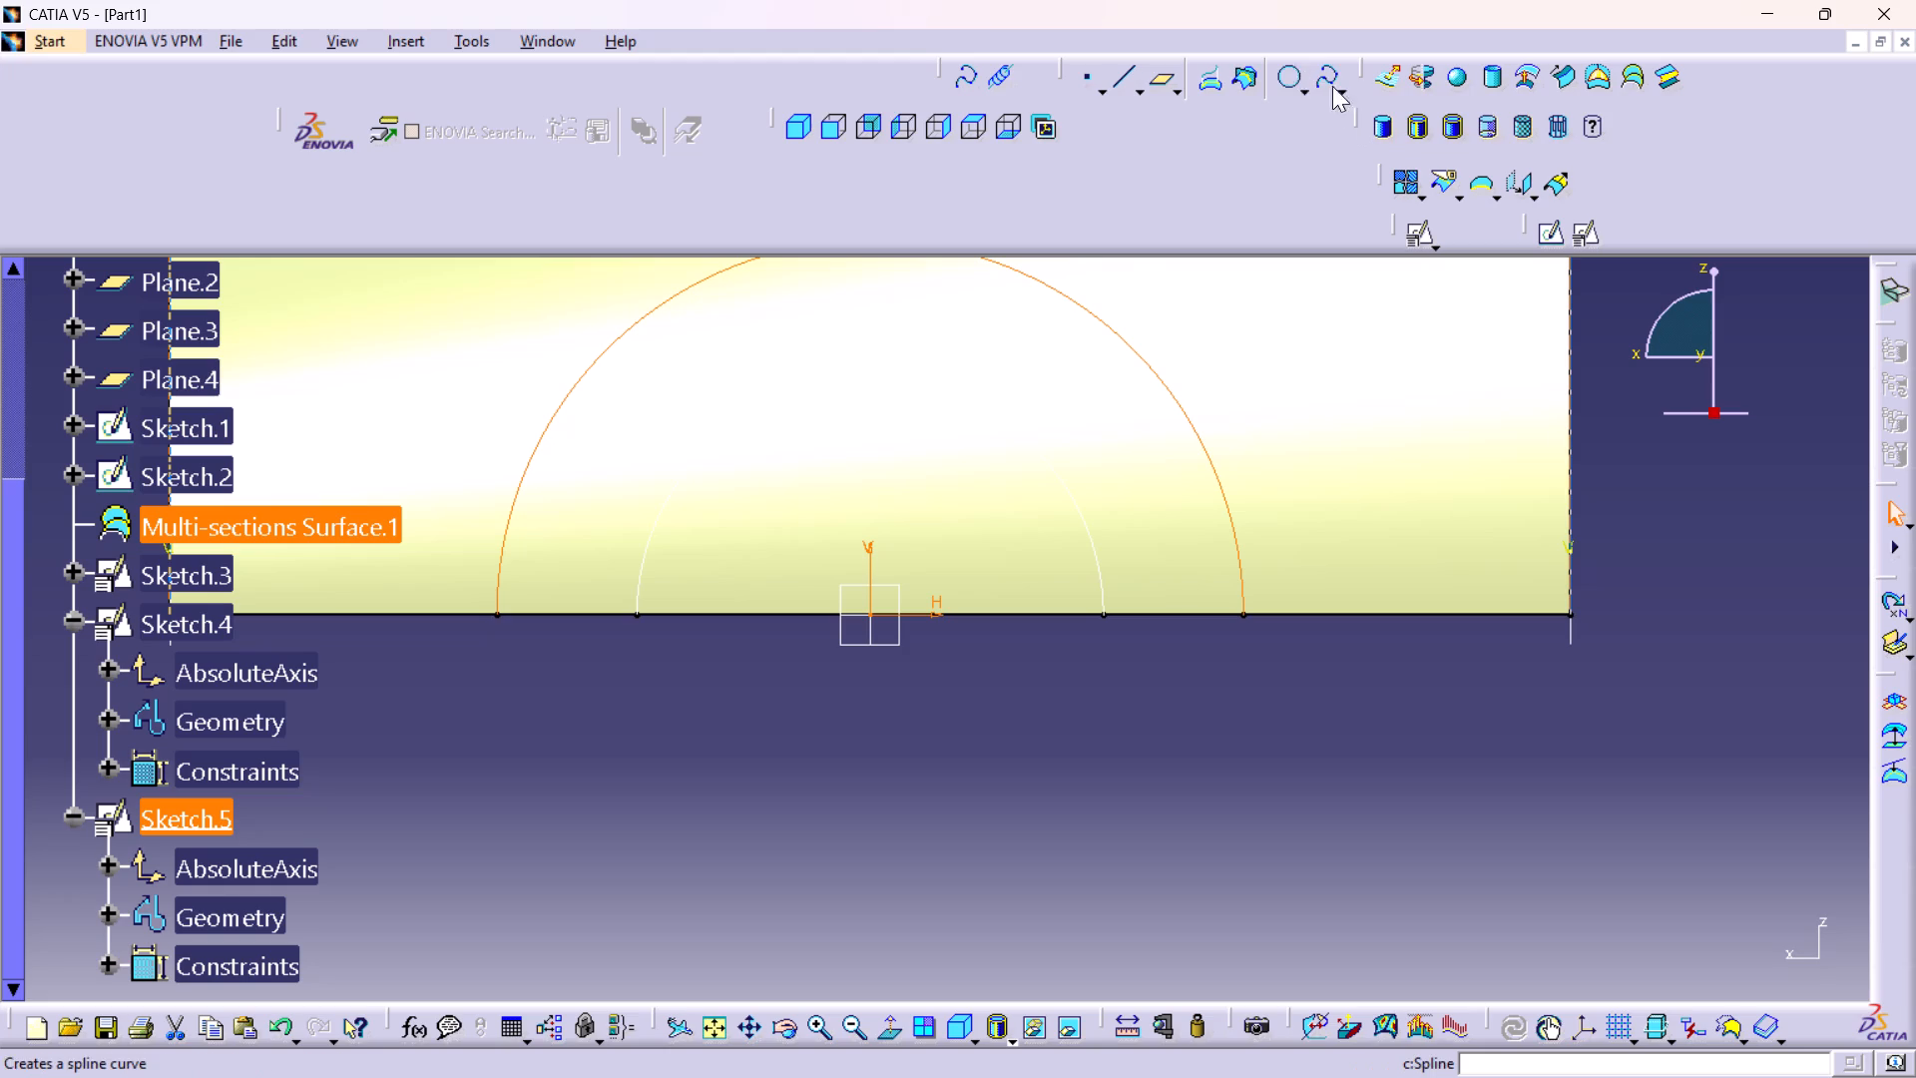
# Create a multi-sections surface from the Sketch.3 side arc to the 40 mm mid-plane arc in Sketch.5.
pyautogui.click(803, 121)
pyautogui.moveTo(1151, 536); pyautogui.dragTo(1193, 683, button='middle')
pyautogui.rightClick(1151, 536)
pyautogui.moveTo(1220, 715); pyautogui.dragTo(1160, 639, button='middle')
pyautogui.click(1115, 773)
pyautogui.moveTo(1131, 732); pyautogui.dragTo(1127, 696, button='middle')
pyautogui.rightClick(1131, 732)
pyautogui.moveTo(1127, 792); pyautogui.dragTo(1118, 795, button='middle')
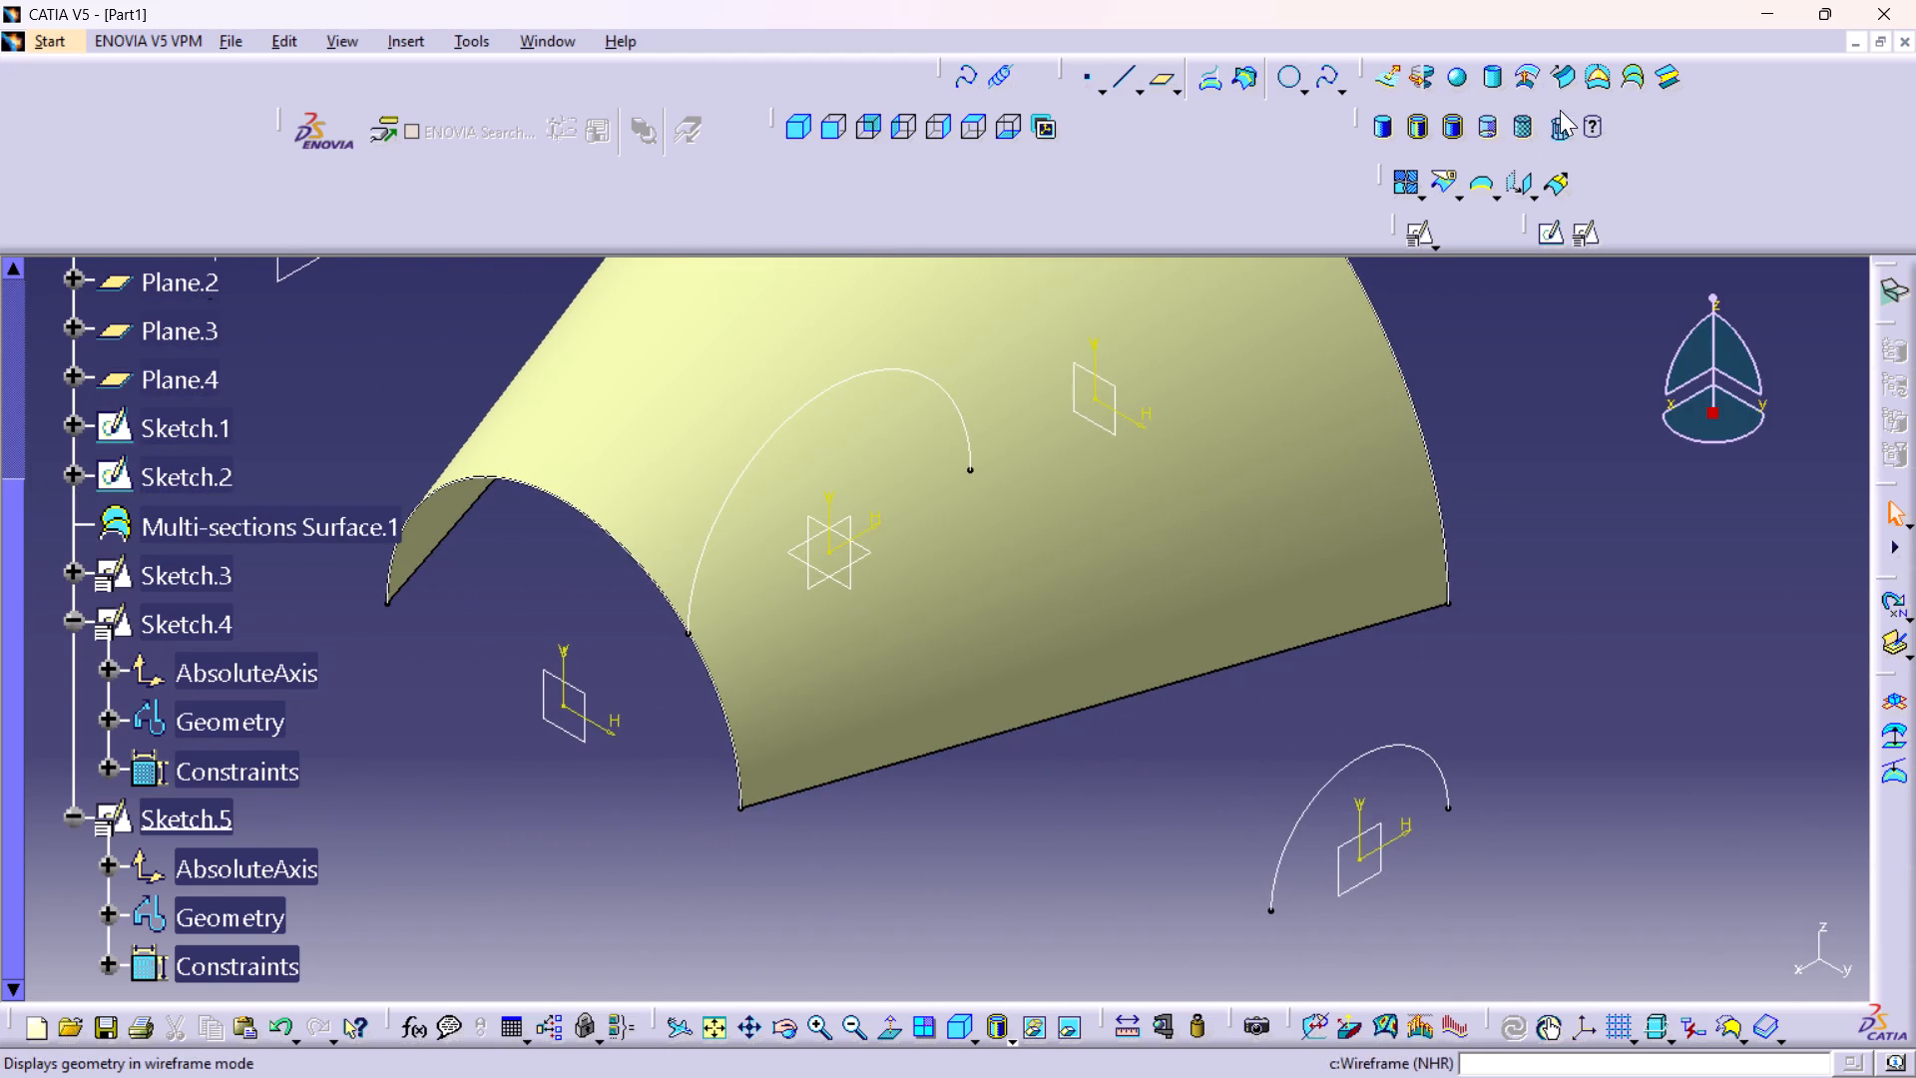
pyautogui.click(1601, 82)
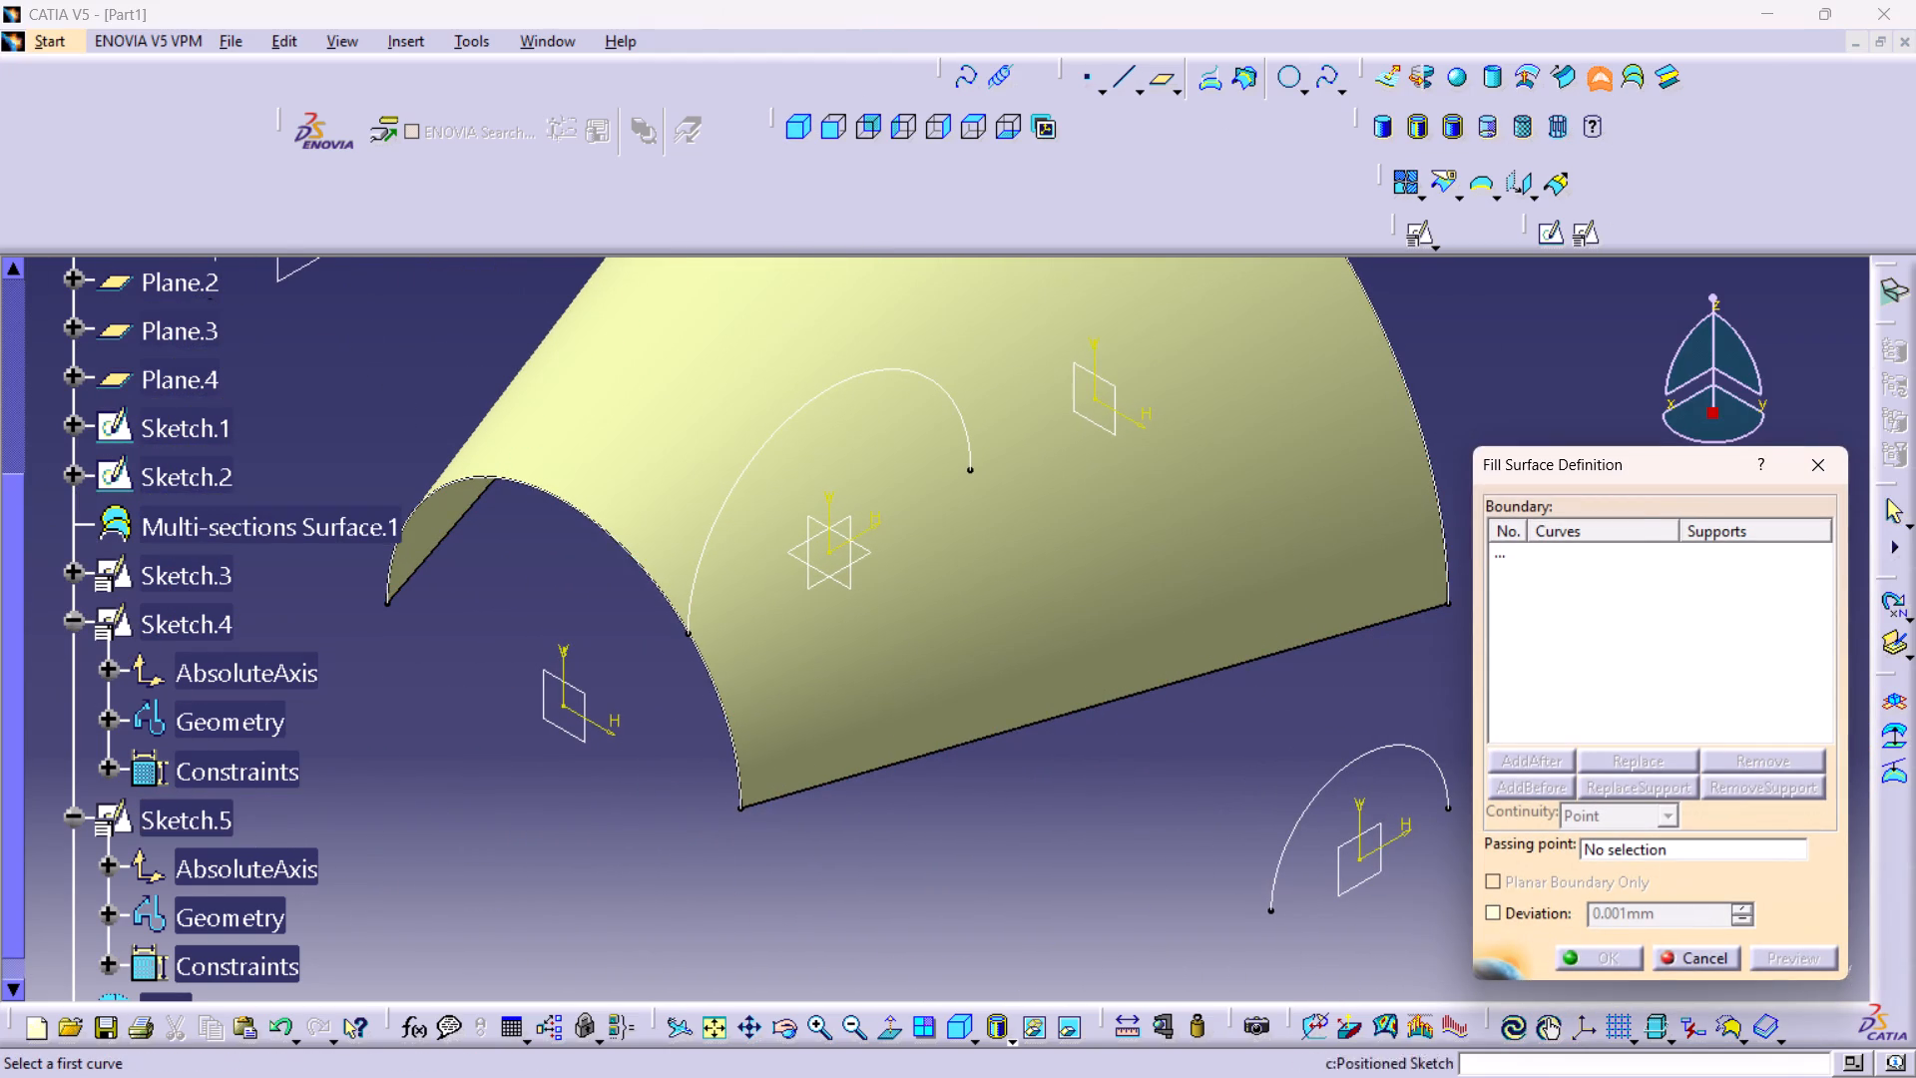
pyautogui.click(1826, 459)
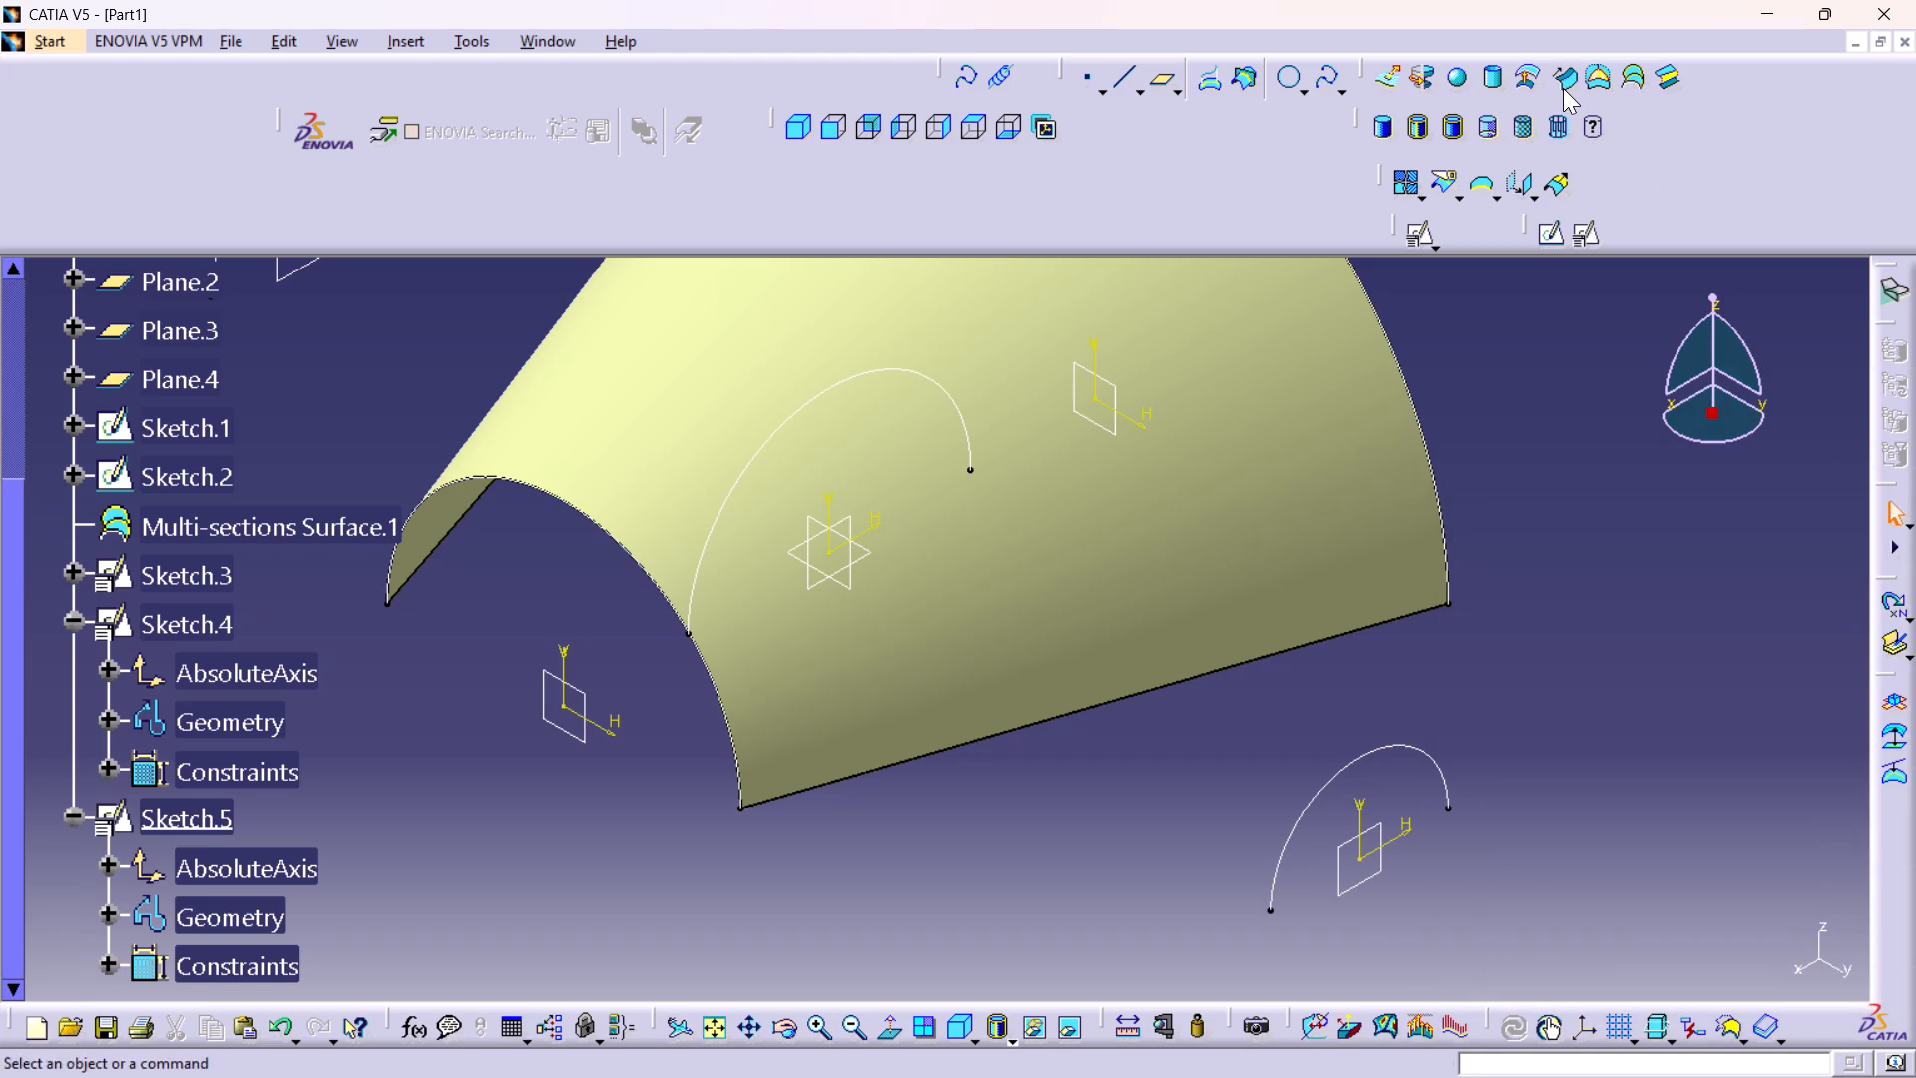
pyautogui.click(1563, 88)
pyautogui.click(1644, 92)
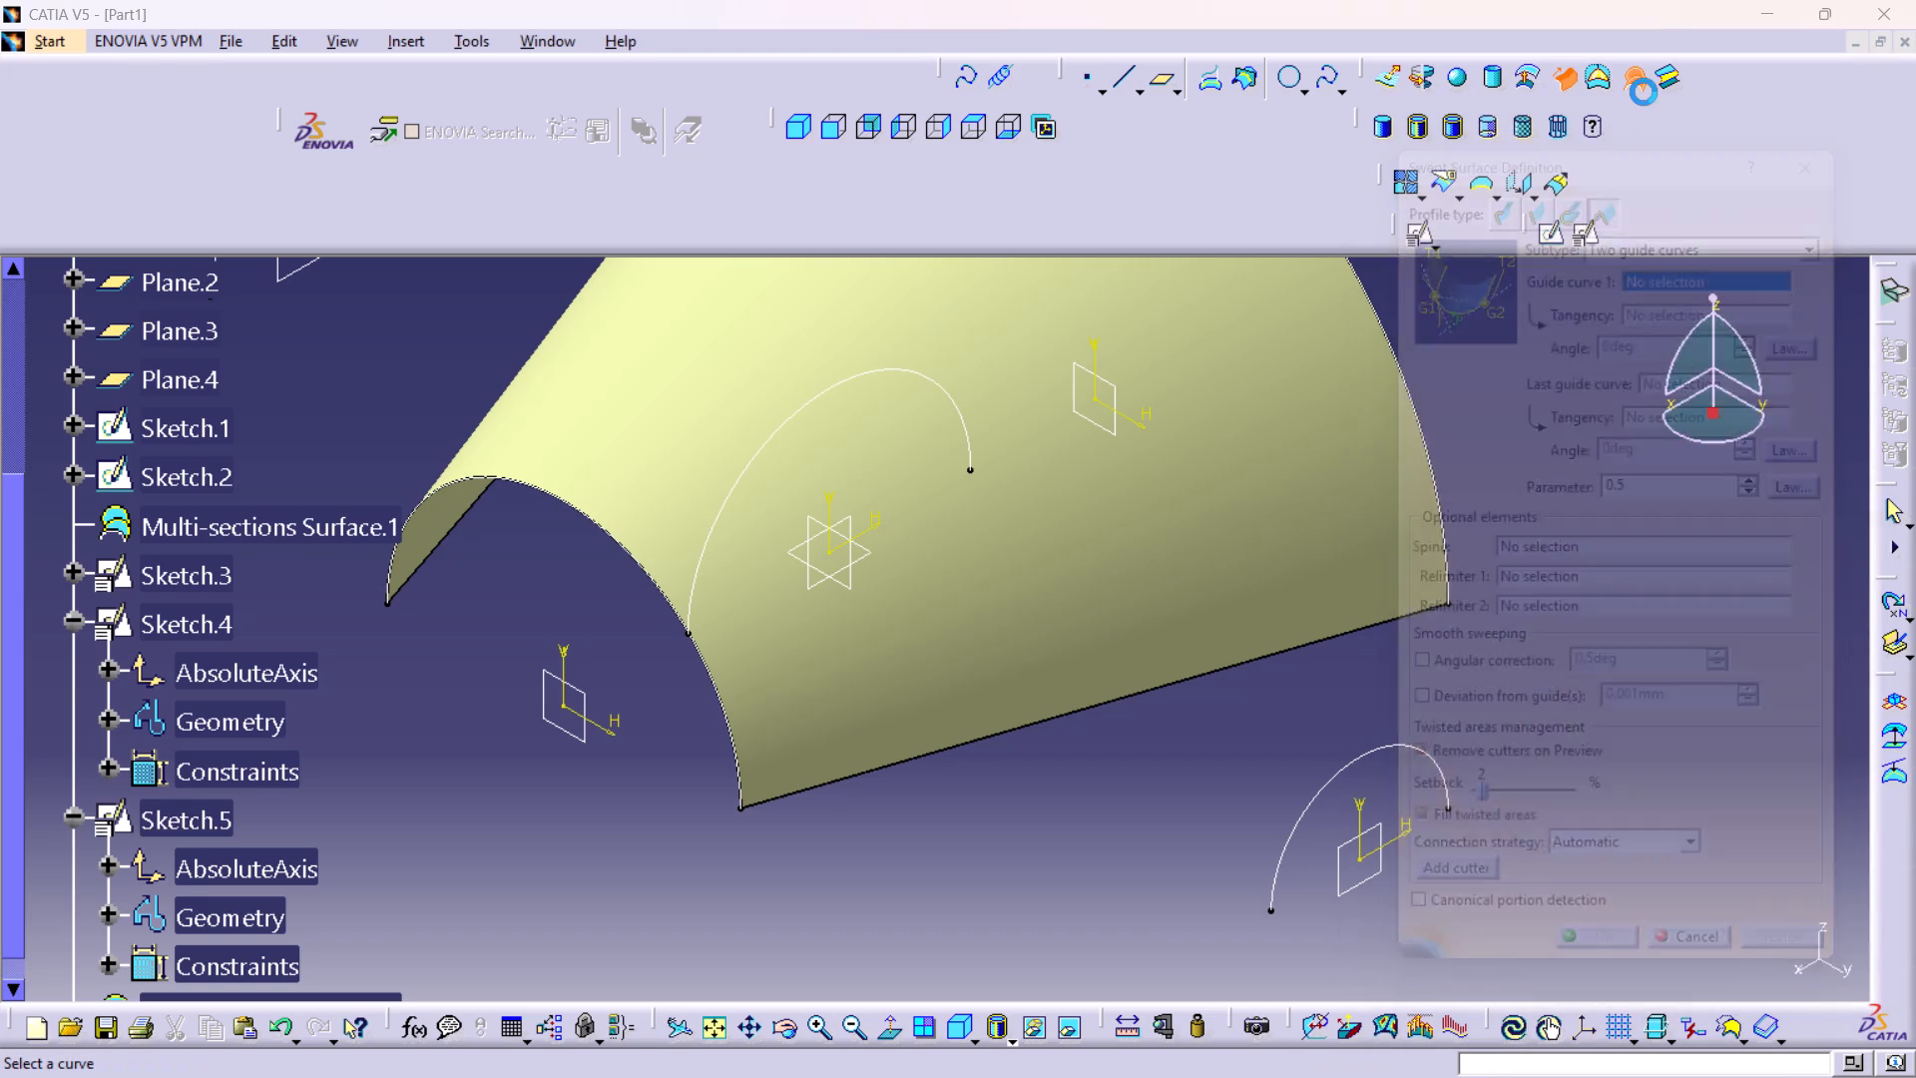
pyautogui.click(1349, 771)
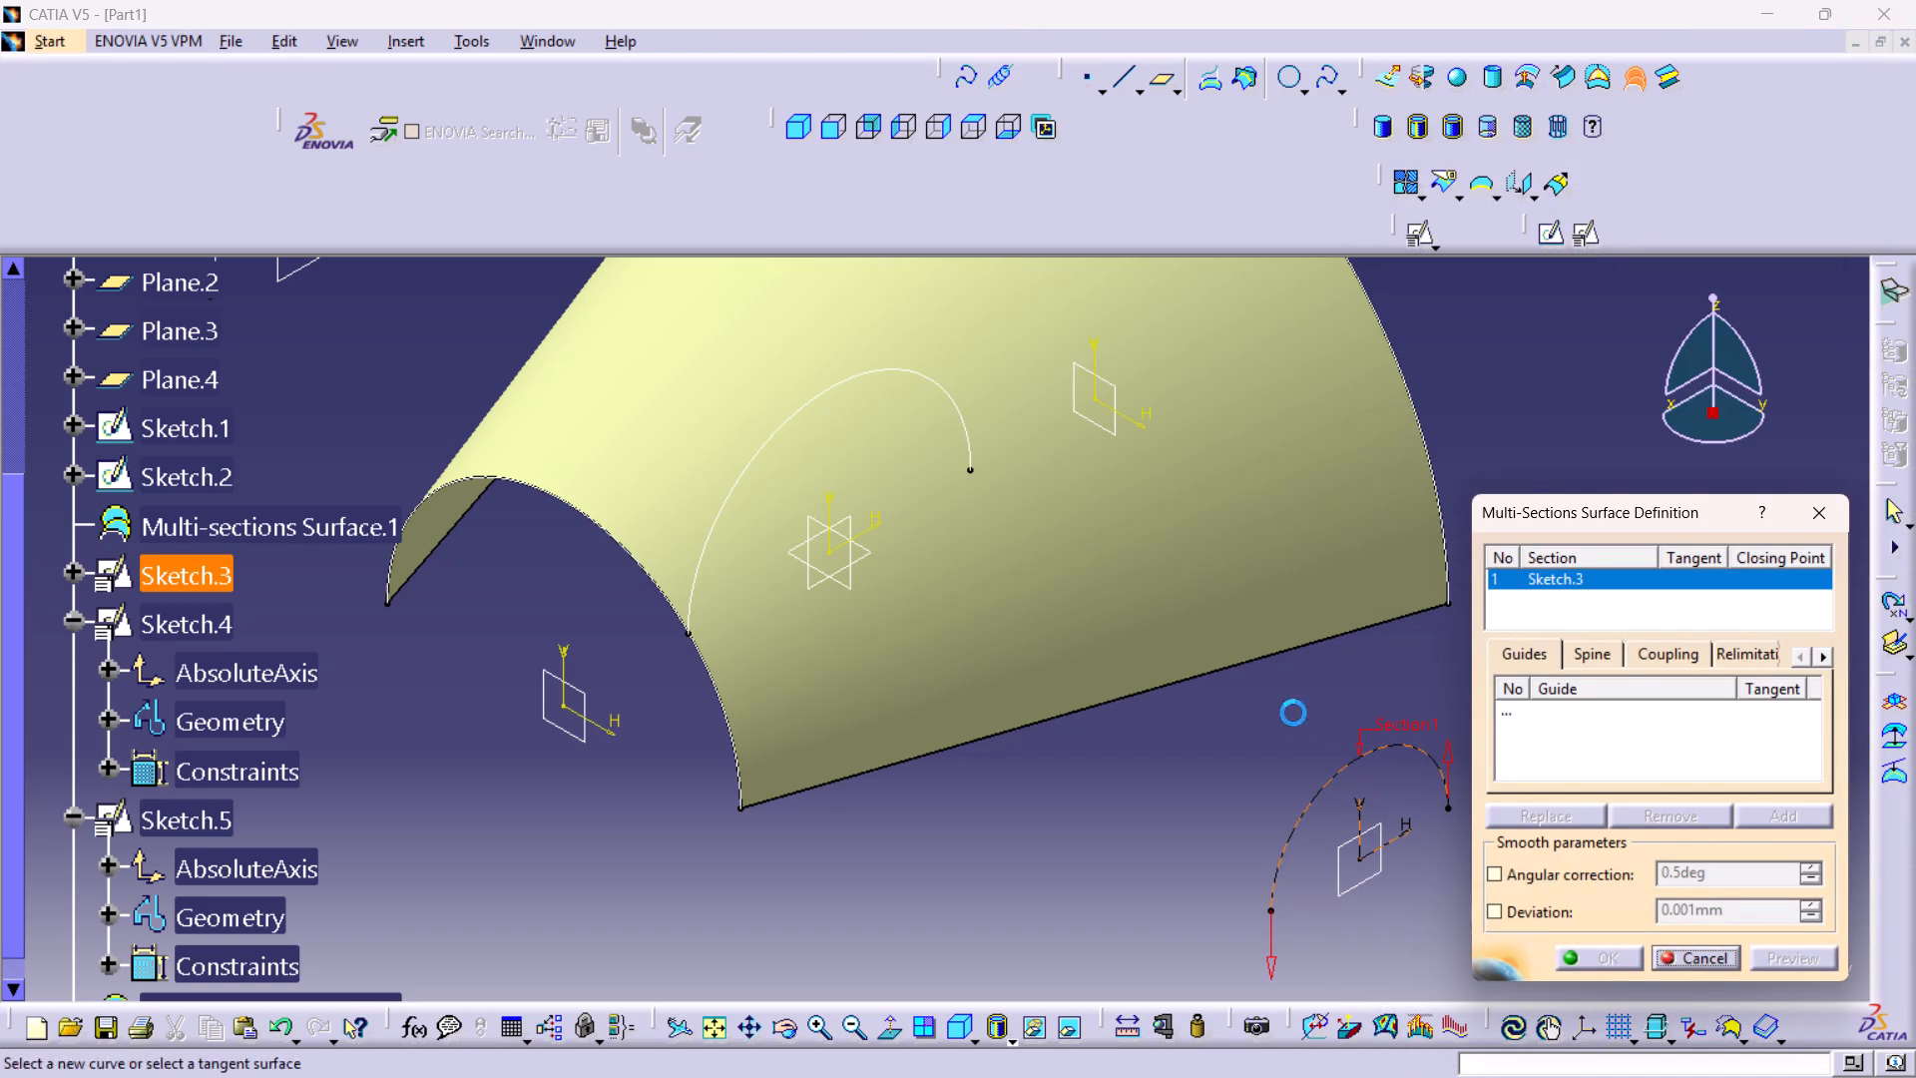
pyautogui.click(819, 396)
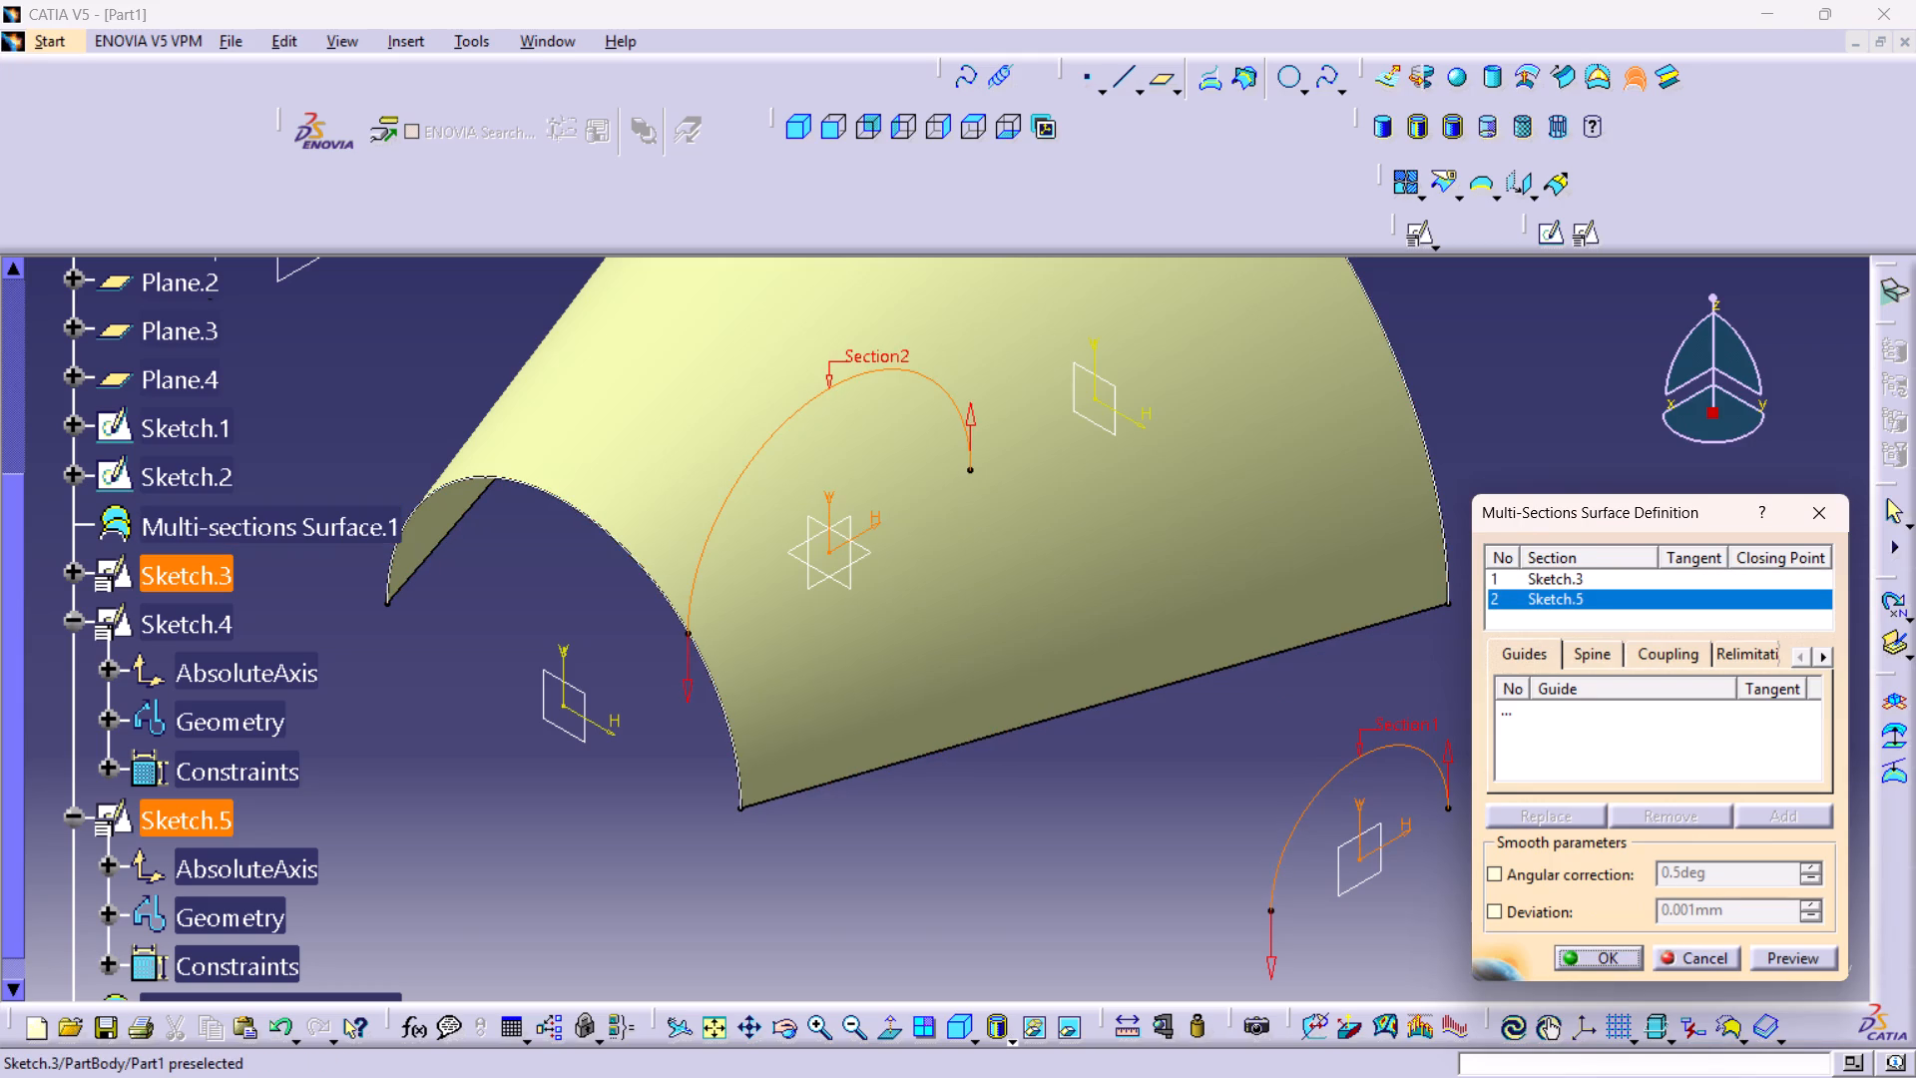
pyautogui.click(1624, 956)
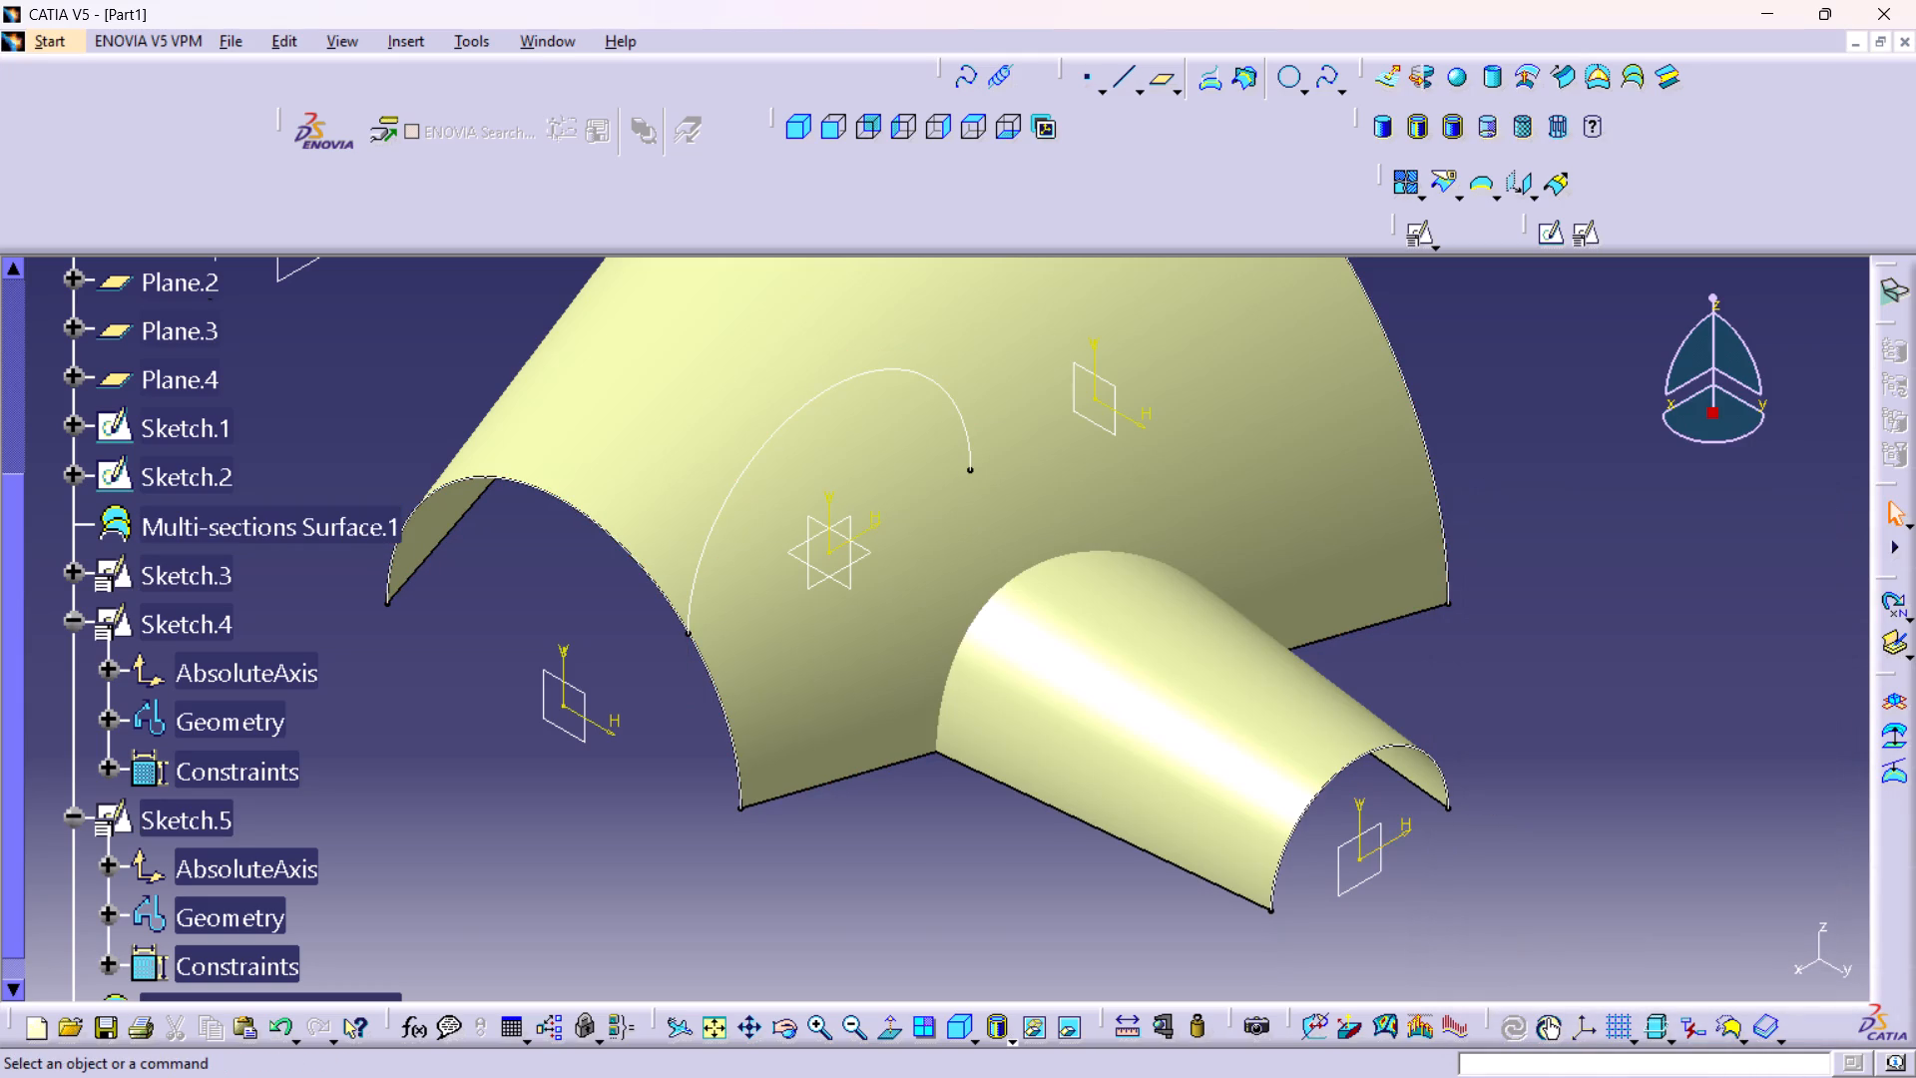
pyautogui.click(1615, 777)
# Examine the new side surface, its junction with the main surface and the opposite side arc from several angles.
pyautogui.moveTo(1017, 872); pyautogui.dragTo(1014, 872, button='middle')
pyautogui.moveTo(1017, 872); pyautogui.dragTo(1014, 872, button='right')
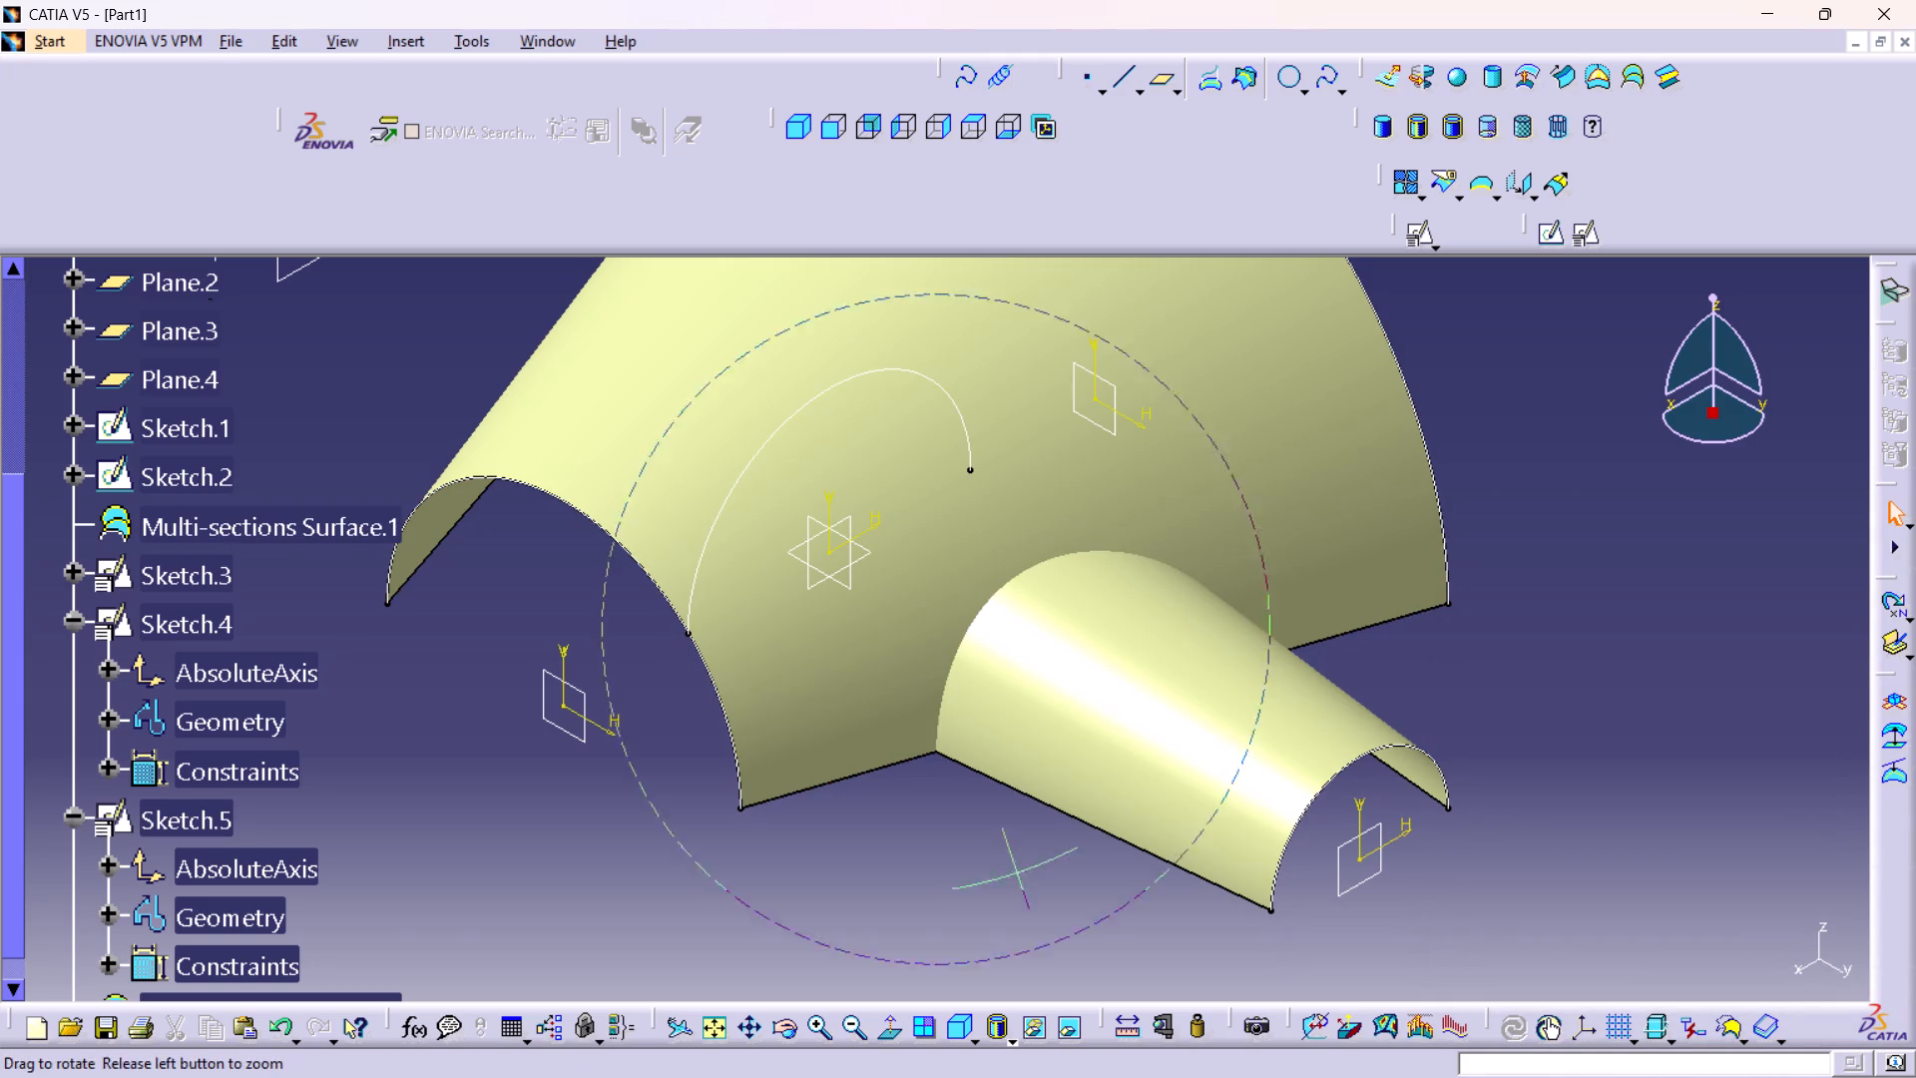
pyautogui.moveTo(1014, 872); pyautogui.dragTo(1033, 783, button='right')
pyautogui.moveTo(1014, 872); pyautogui.dragTo(1033, 783, button='middle')
pyautogui.moveTo(886, 768); pyautogui.dragTo(1087, 499, button='middle')
pyautogui.moveTo(899, 760); pyautogui.dragTo(1087, 499, button='right')
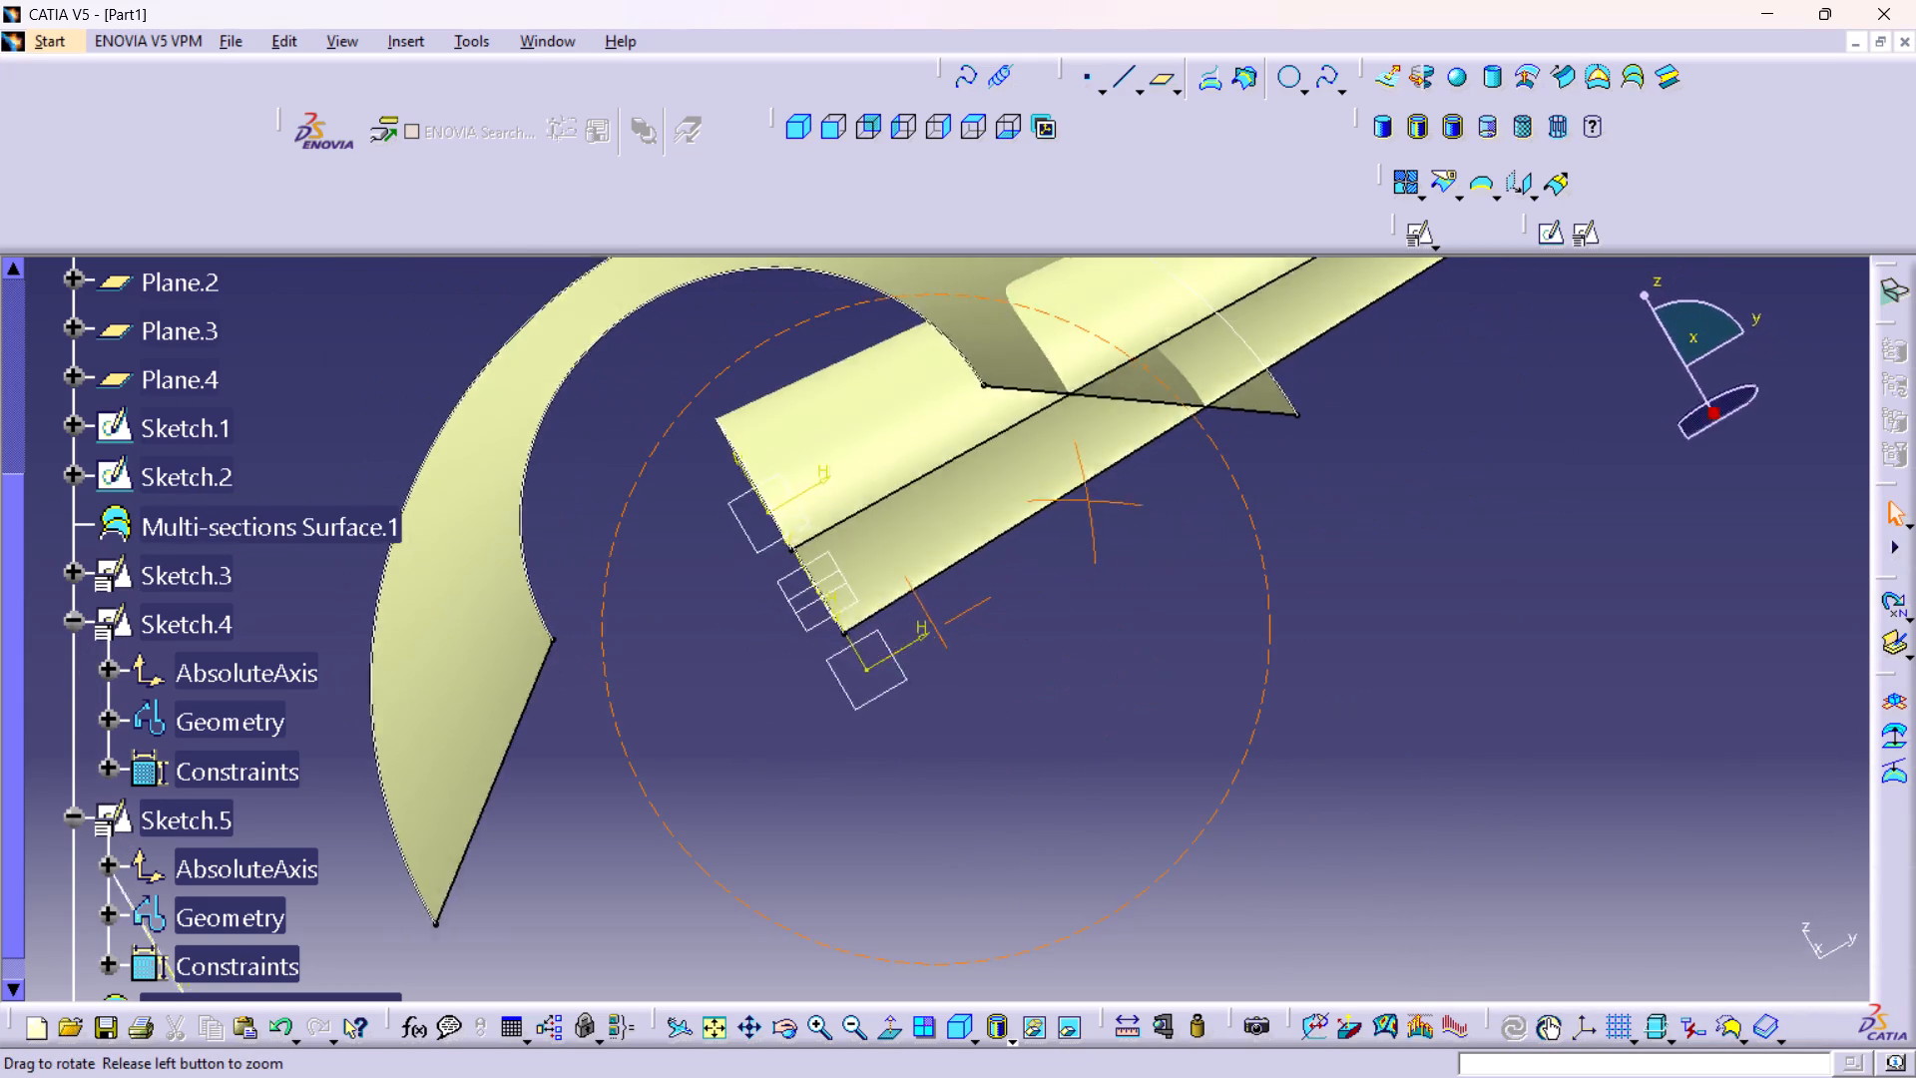
pyautogui.moveTo(1087, 499); pyautogui.dragTo(962, 762, button='middle')
pyautogui.moveTo(1087, 499); pyautogui.dragTo(956, 760, button='right')
pyautogui.moveTo(947, 747); pyautogui.dragTo(927, 676, button='middle')
pyautogui.rightClick(947, 747)
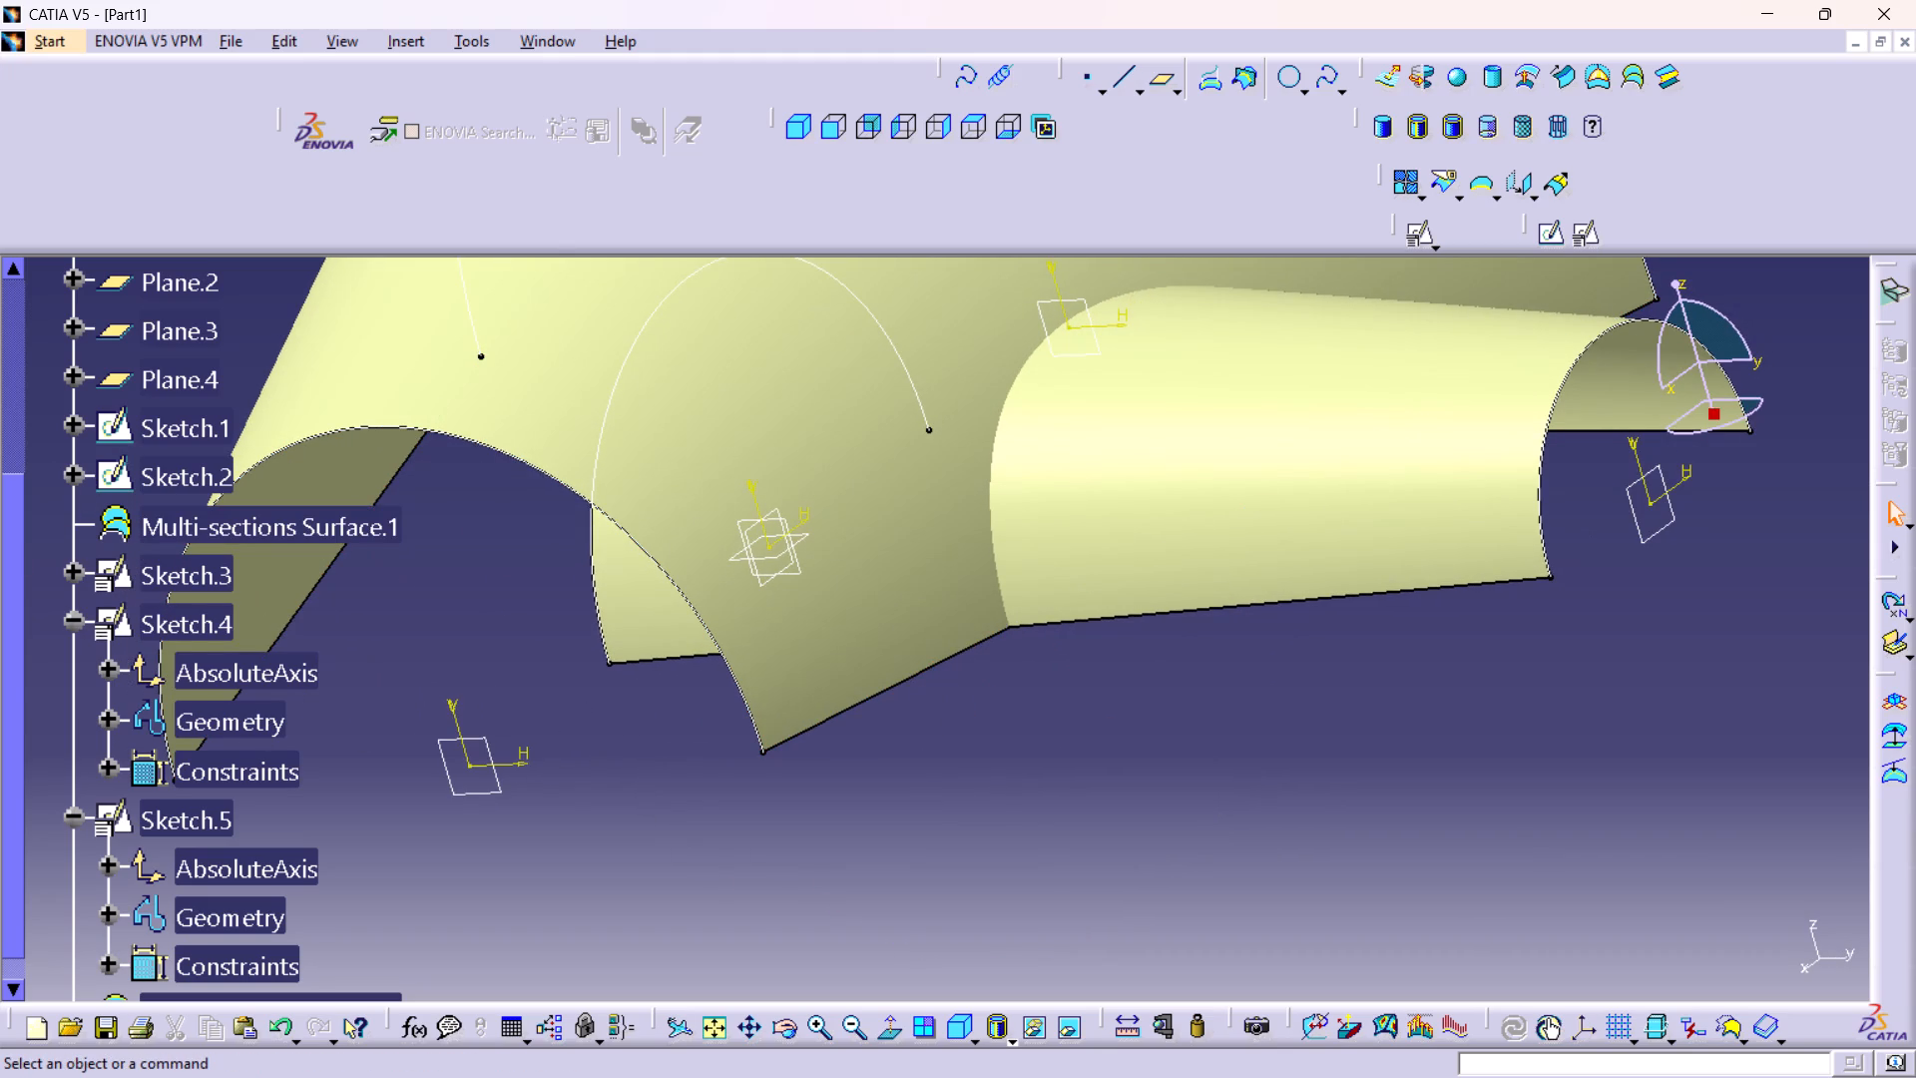
pyautogui.moveTo(679, 788); pyautogui.dragTo(740, 851, button='middle')
pyautogui.moveTo(679, 788); pyautogui.dragTo(735, 856, button='right')
pyautogui.moveTo(1349, 612); pyautogui.dragTo(1395, 735, button='middle')
pyautogui.moveTo(1349, 612); pyautogui.dragTo(1394, 735, button='right')
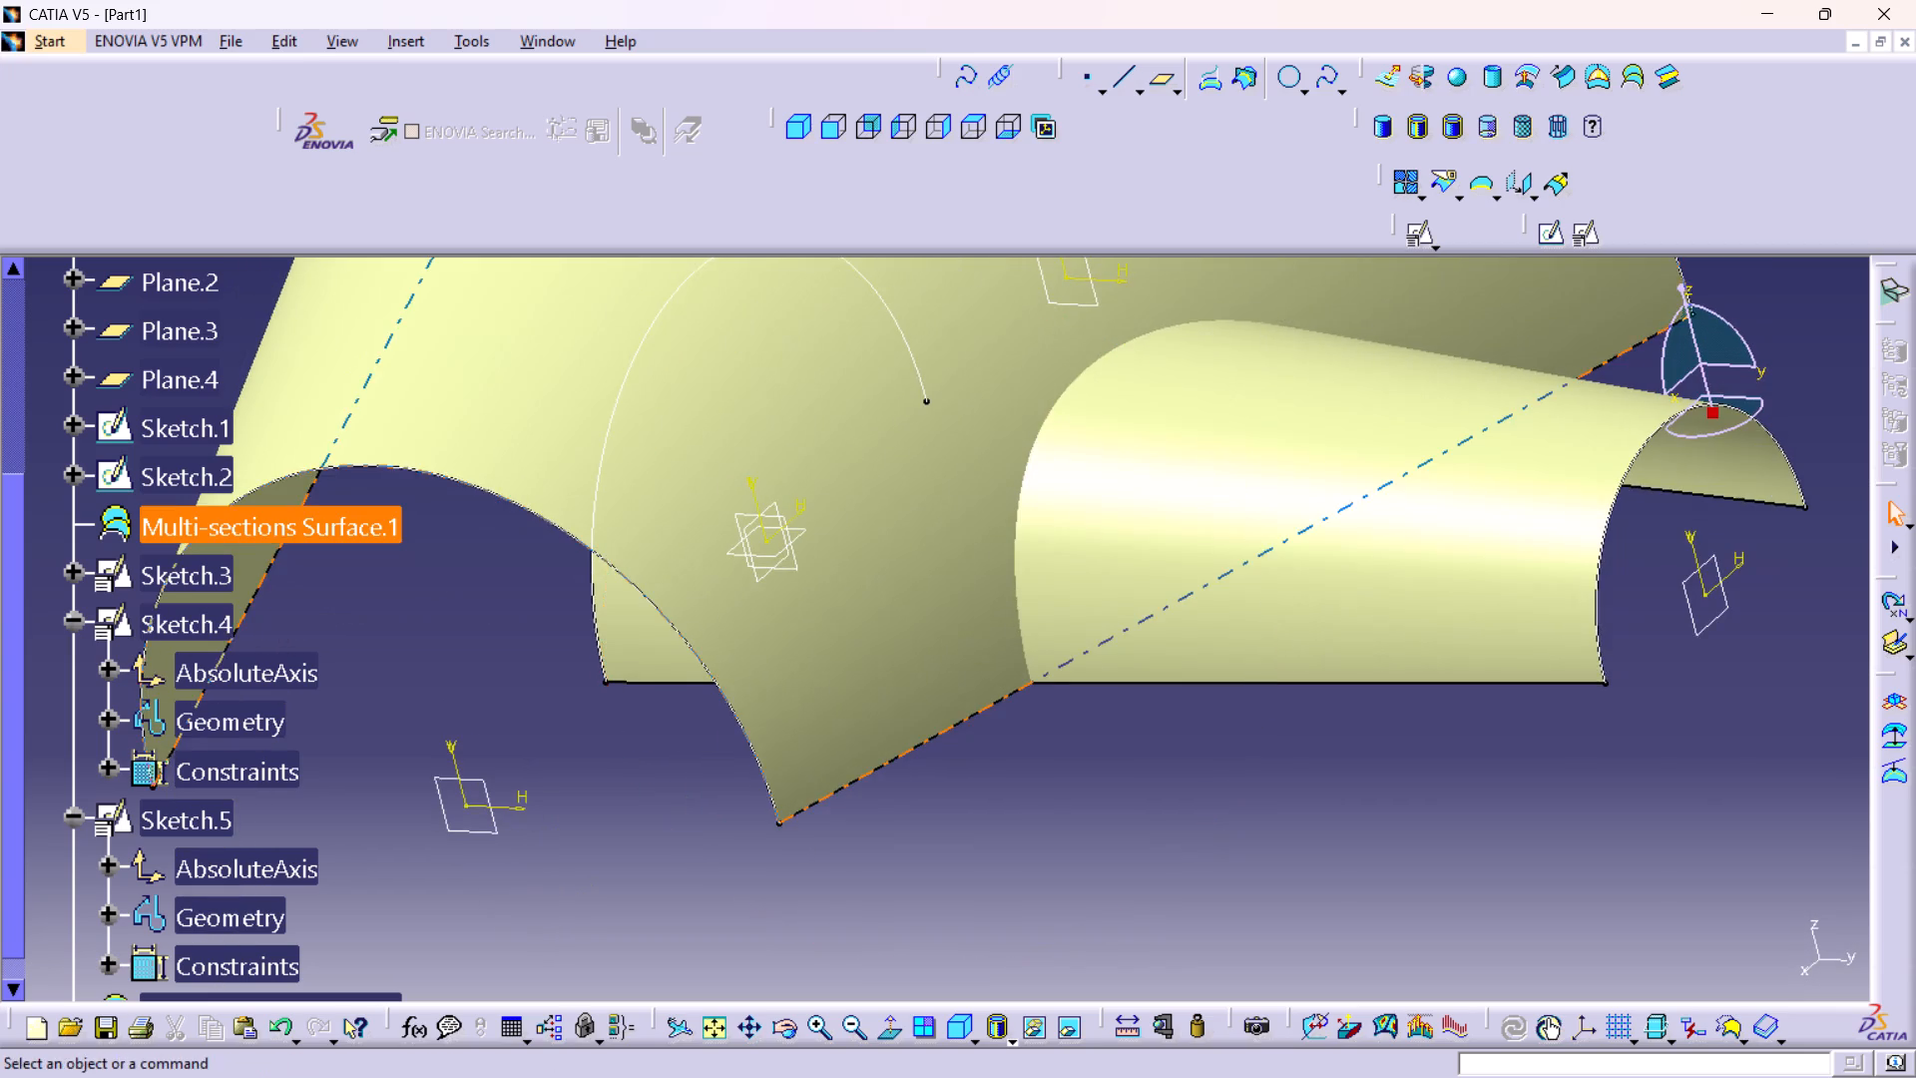
pyautogui.moveTo(768, 690); pyautogui.dragTo(847, 809, button='middle')
pyautogui.rightClick(766, 689)
pyautogui.moveTo(475, 737); pyautogui.dragTo(578, 750, button='middle')
pyautogui.moveTo(475, 737); pyautogui.dragTo(578, 750, button='right')
pyautogui.moveTo(520, 704); pyautogui.dragTo(580, 689, button='middle')
pyautogui.moveTo(520, 704); pyautogui.dragTo(580, 689, button='right')
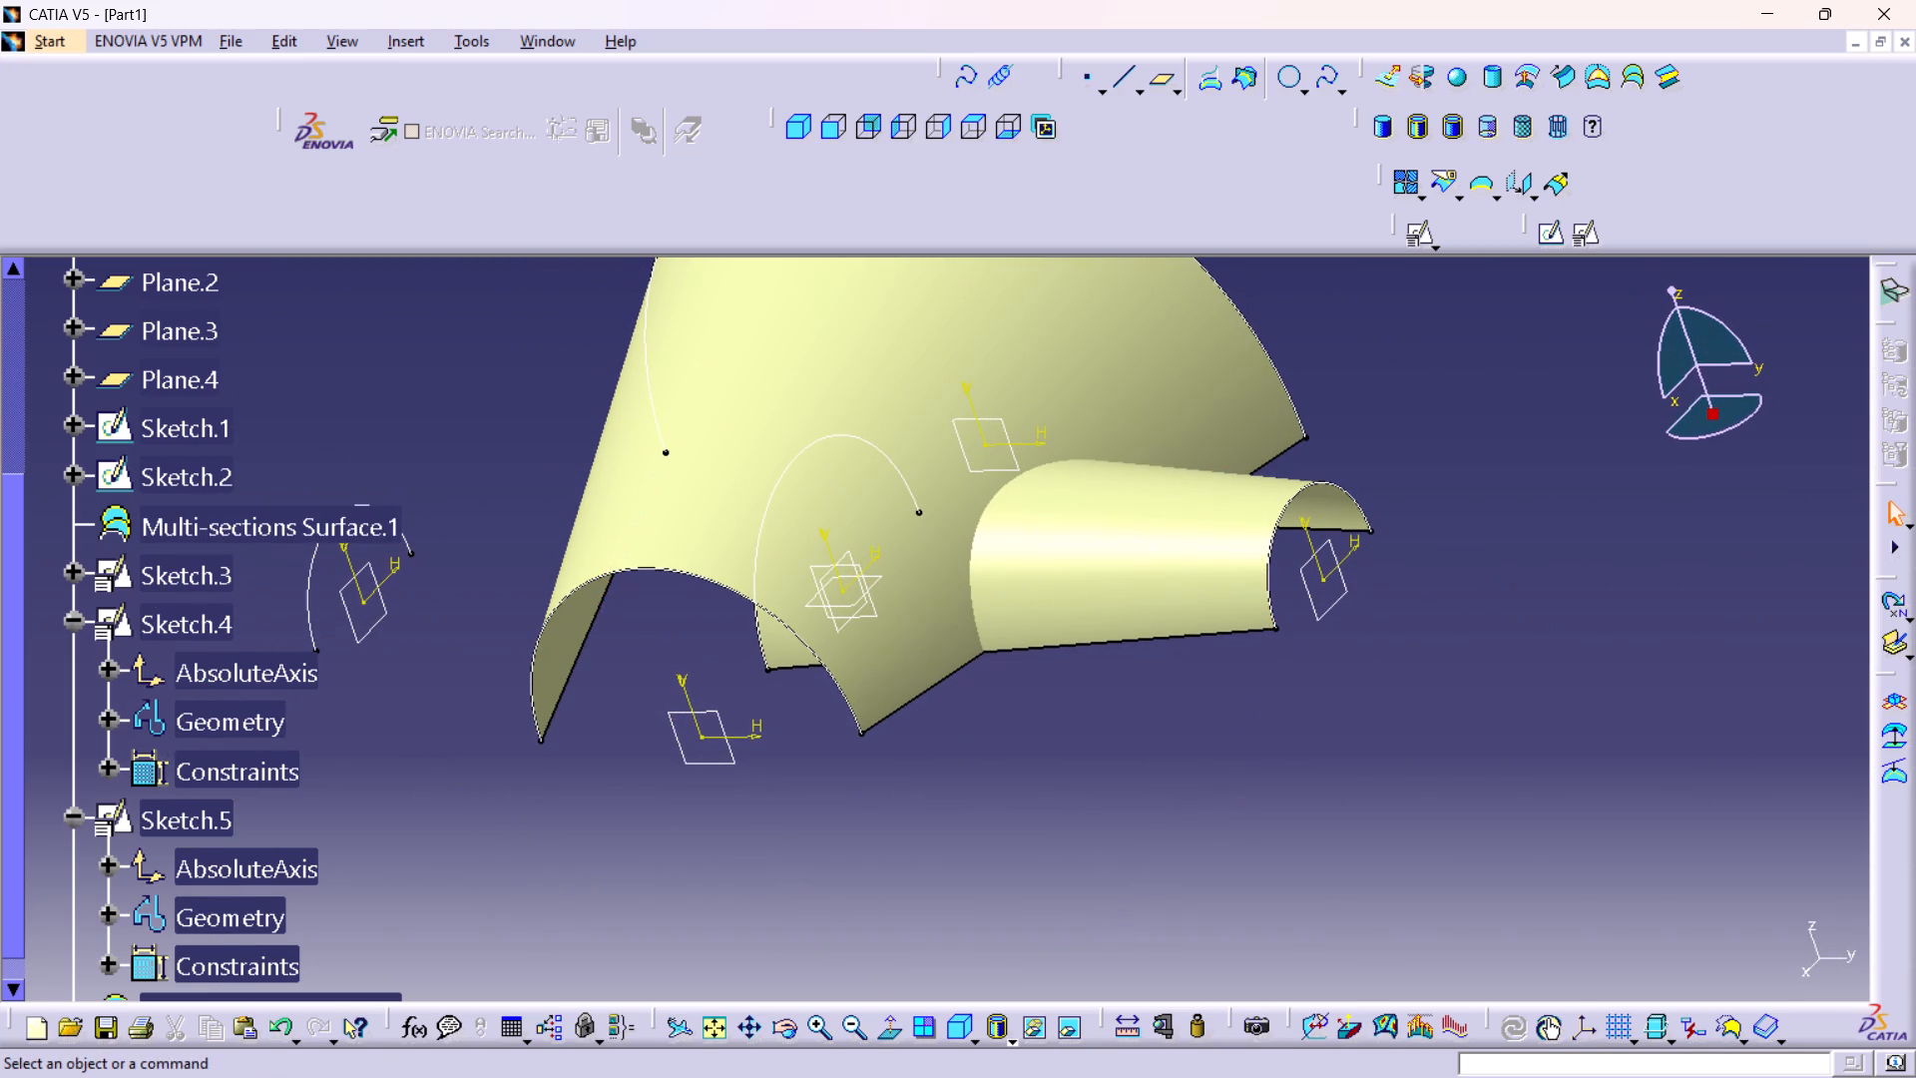
pyautogui.moveTo(497, 705); pyautogui.dragTo(620, 654, button='middle')
pyautogui.moveTo(497, 705); pyautogui.dragTo(620, 654, button='right')
pyautogui.moveTo(602, 655); pyautogui.dragTo(791, 757, button='middle')
pyautogui.moveTo(601, 655); pyautogui.dragTo(791, 757, button='right')
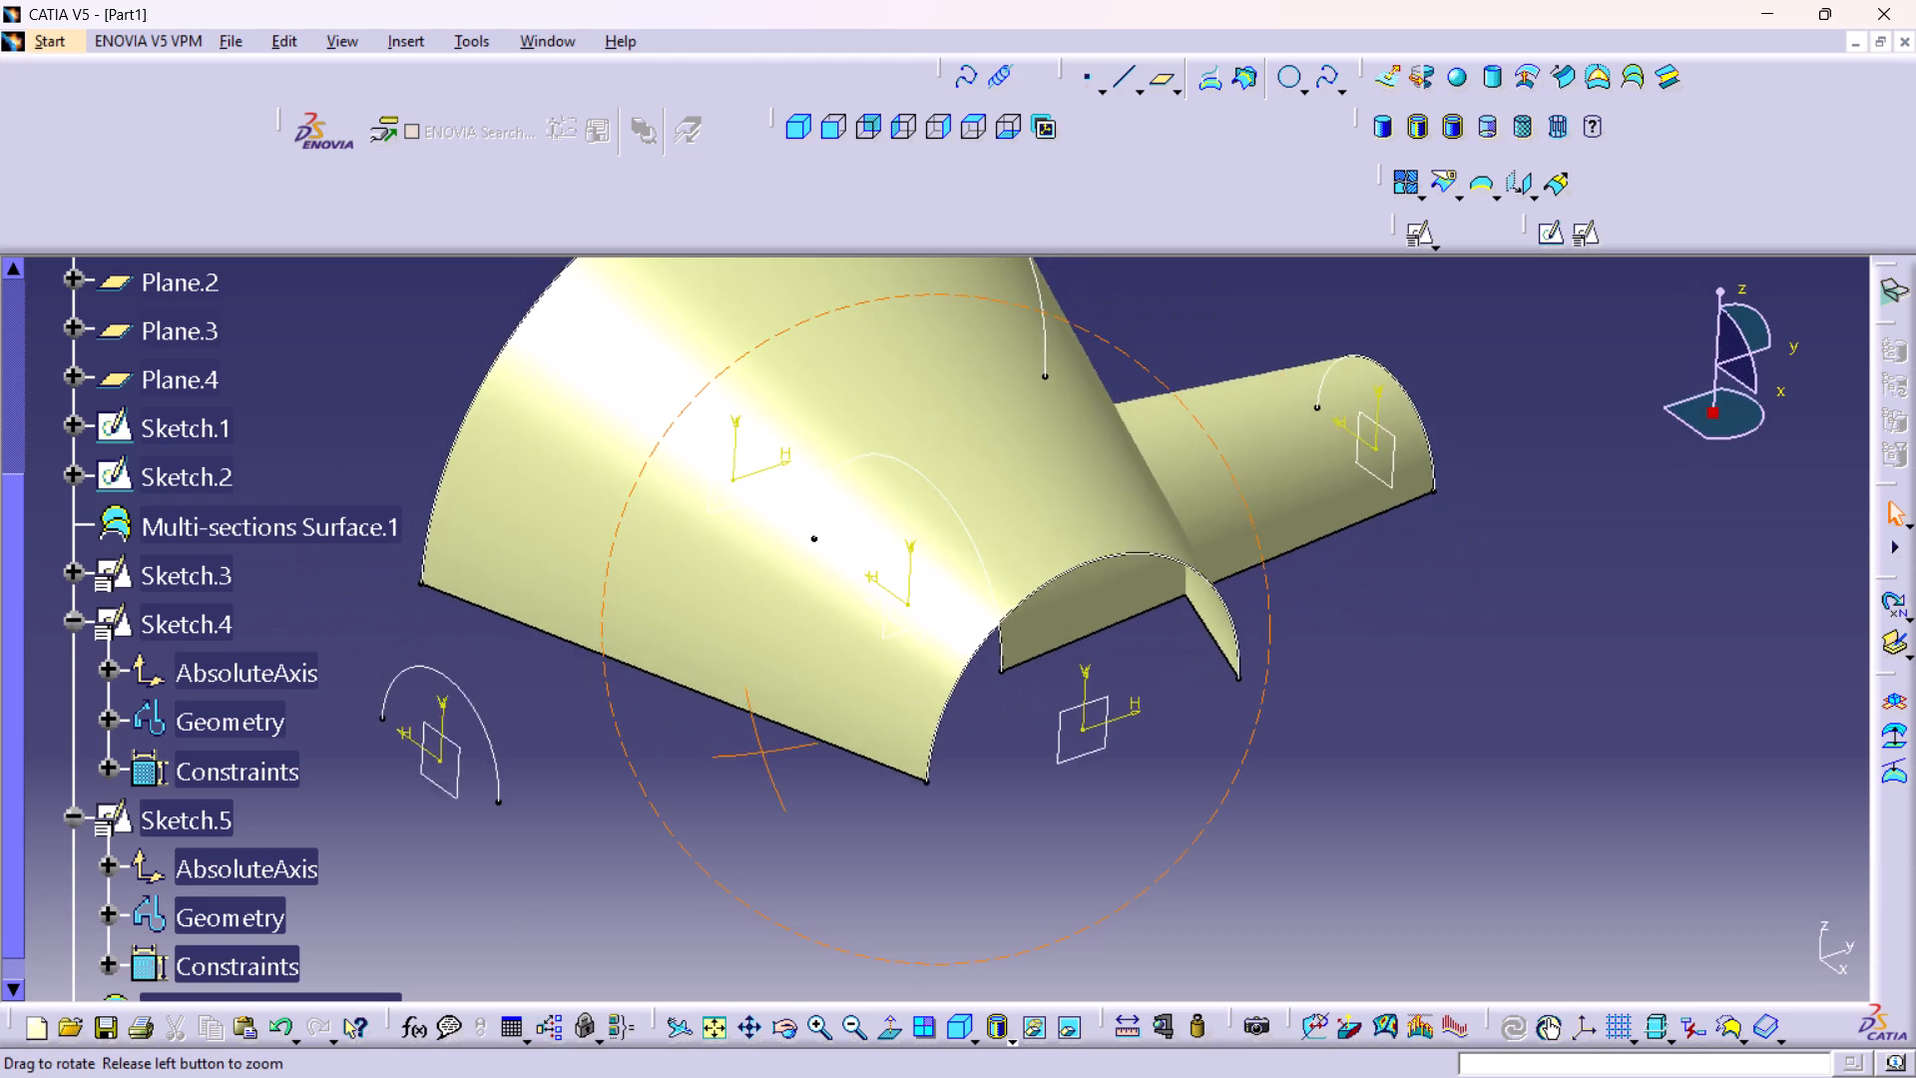
pyautogui.moveTo(791, 757); pyautogui.dragTo(791, 760, button='middle')
pyautogui.moveTo(791, 757); pyautogui.dragTo(791, 760, button='right')
pyautogui.moveTo(999, 786); pyautogui.dragTo(998, 751, button='middle')
pyautogui.rightClick(999, 786)
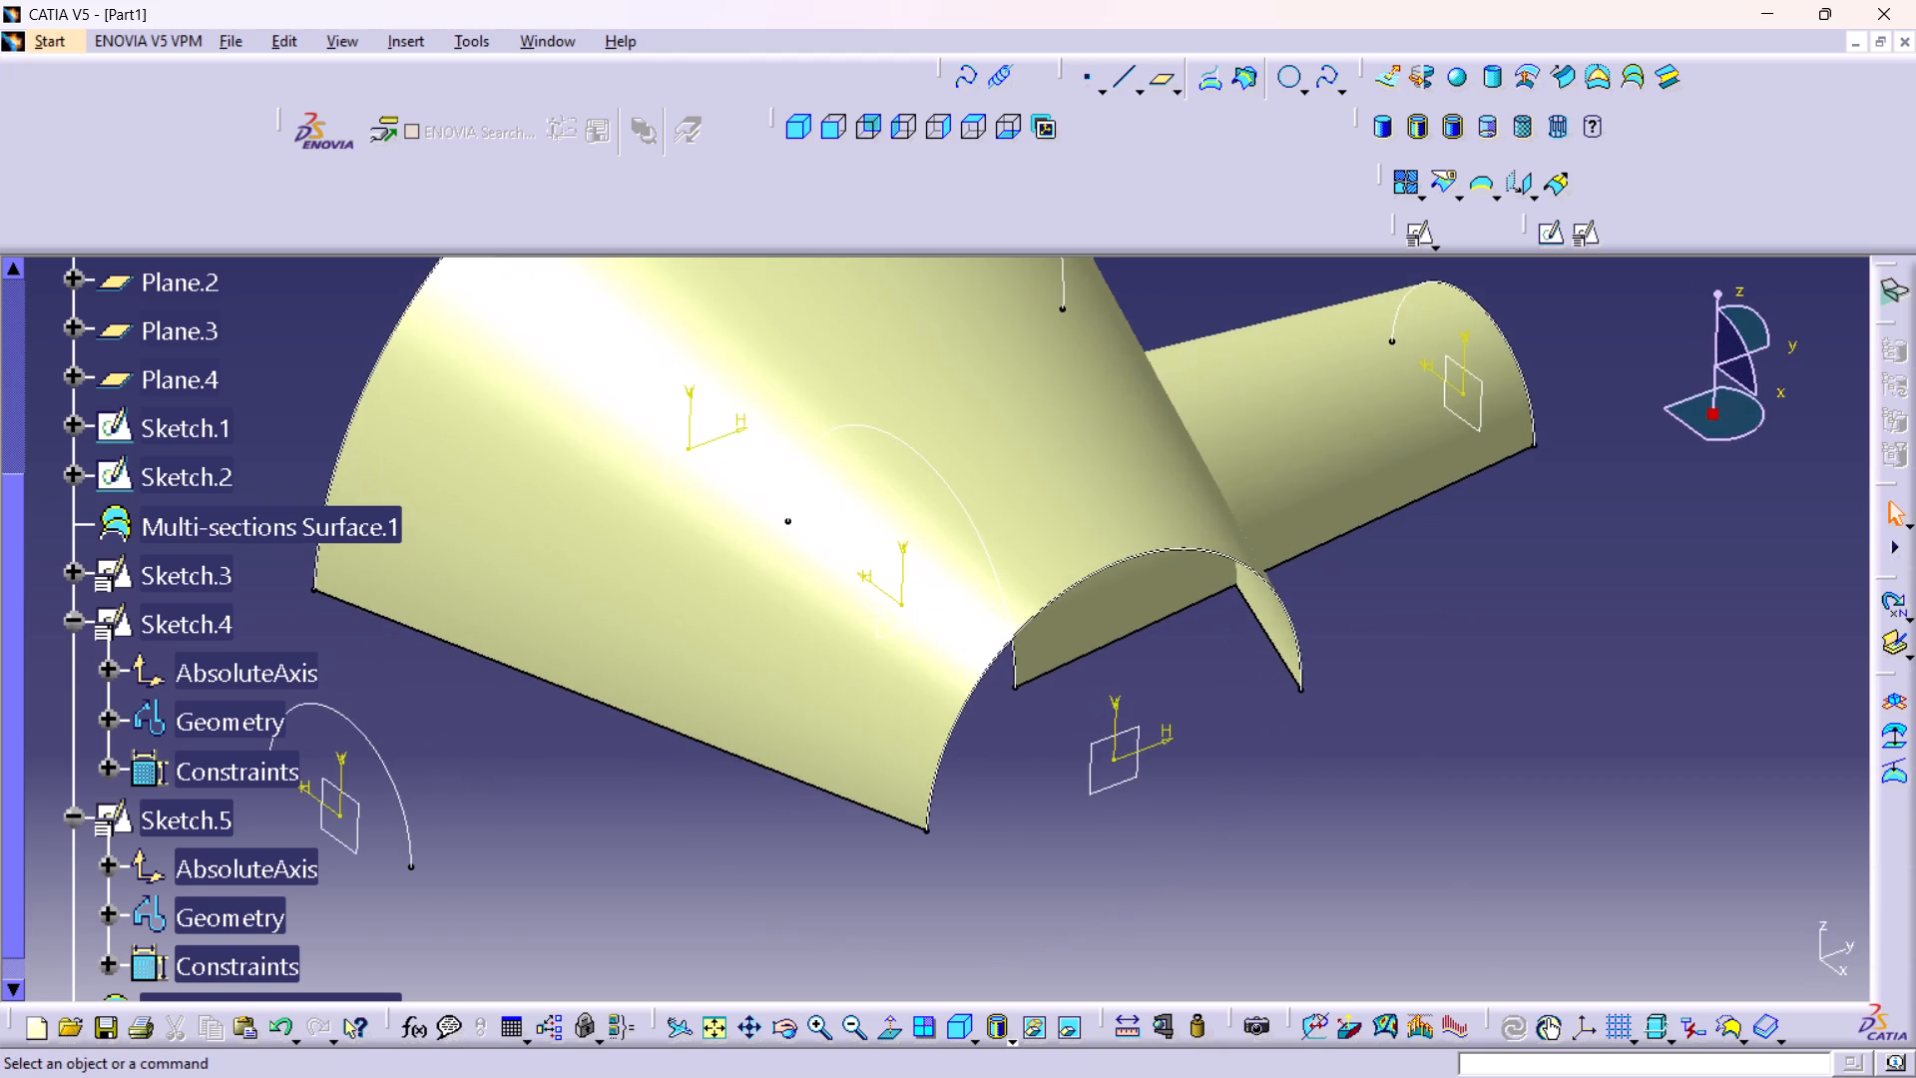
pyautogui.moveTo(999, 741); pyautogui.dragTo(1027, 787, button='middle')
pyautogui.rightClick(999, 741)
# Create a multi-sections surface from the Sketch.4 side arc to the 40 mm mid-plane arc in Sketch.5.
pyautogui.click(1639, 71)
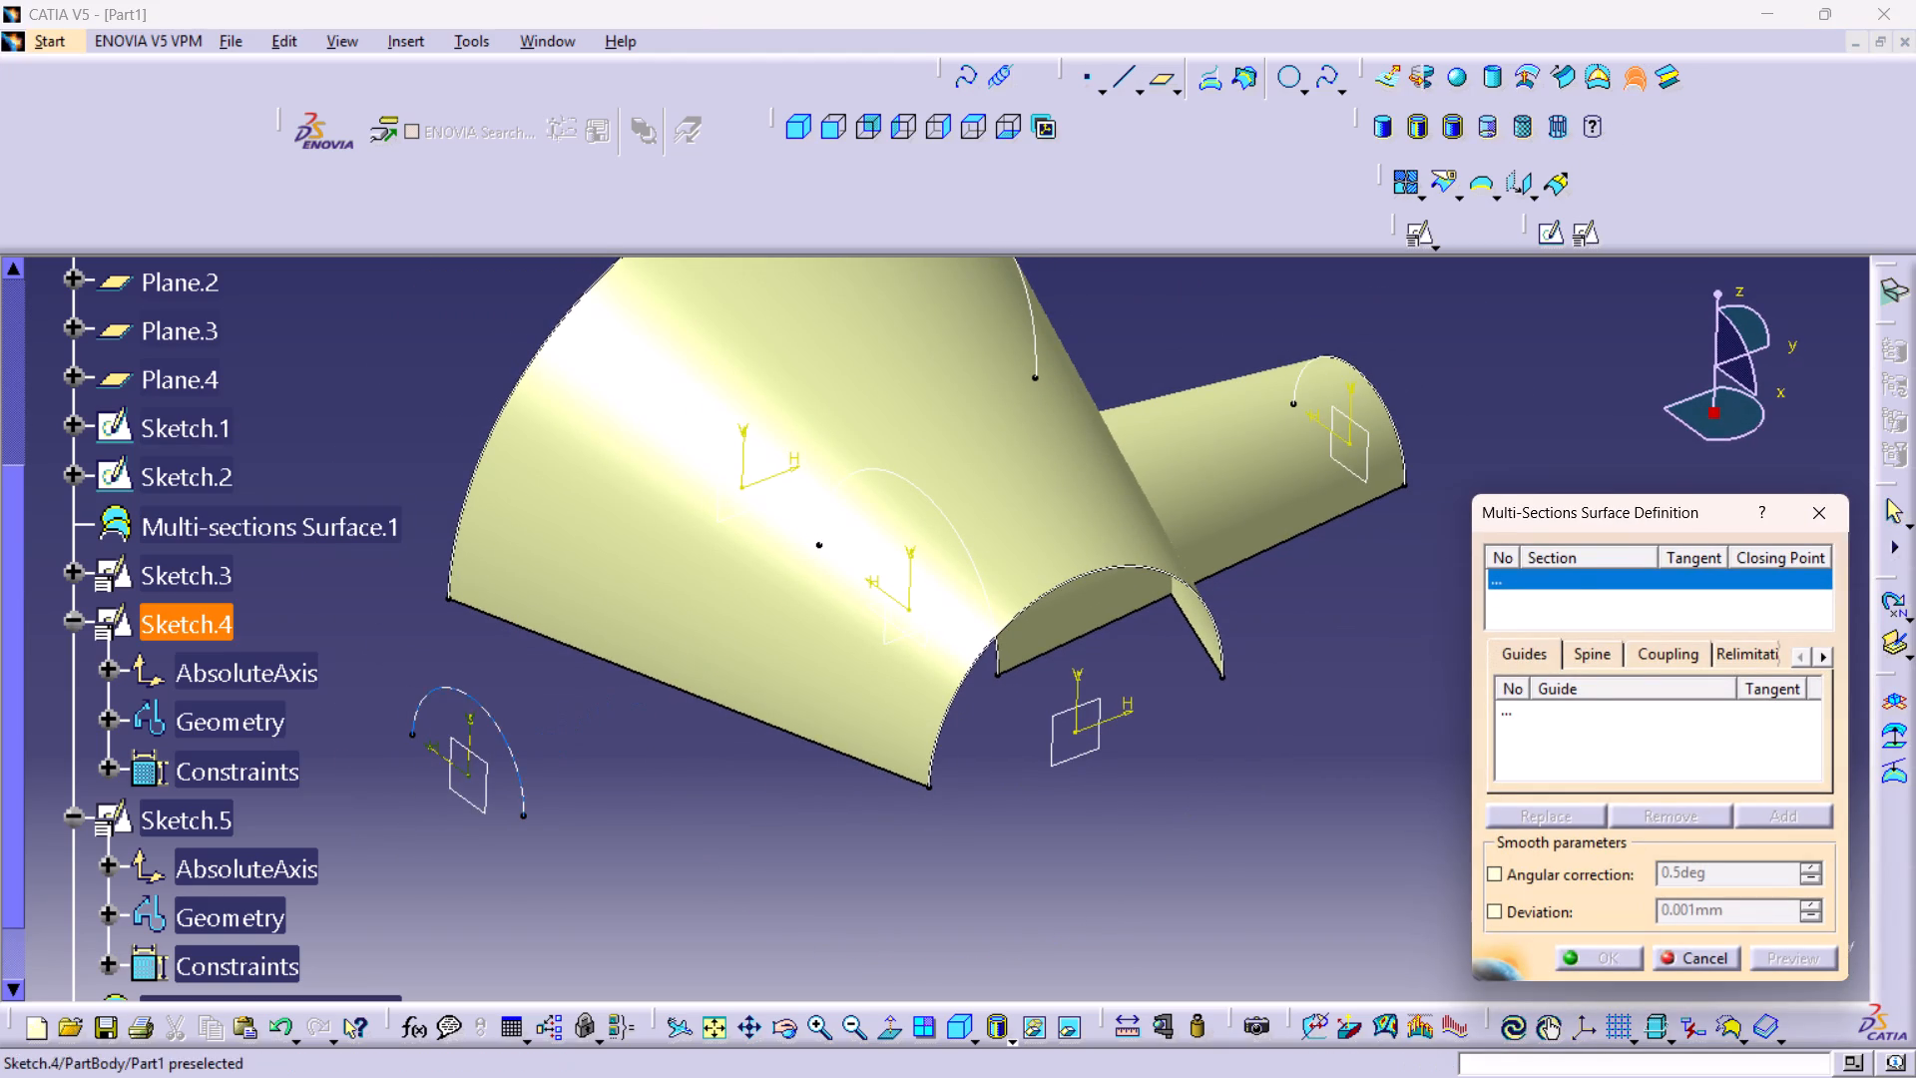
pyautogui.click(517, 772)
pyautogui.click(968, 553)
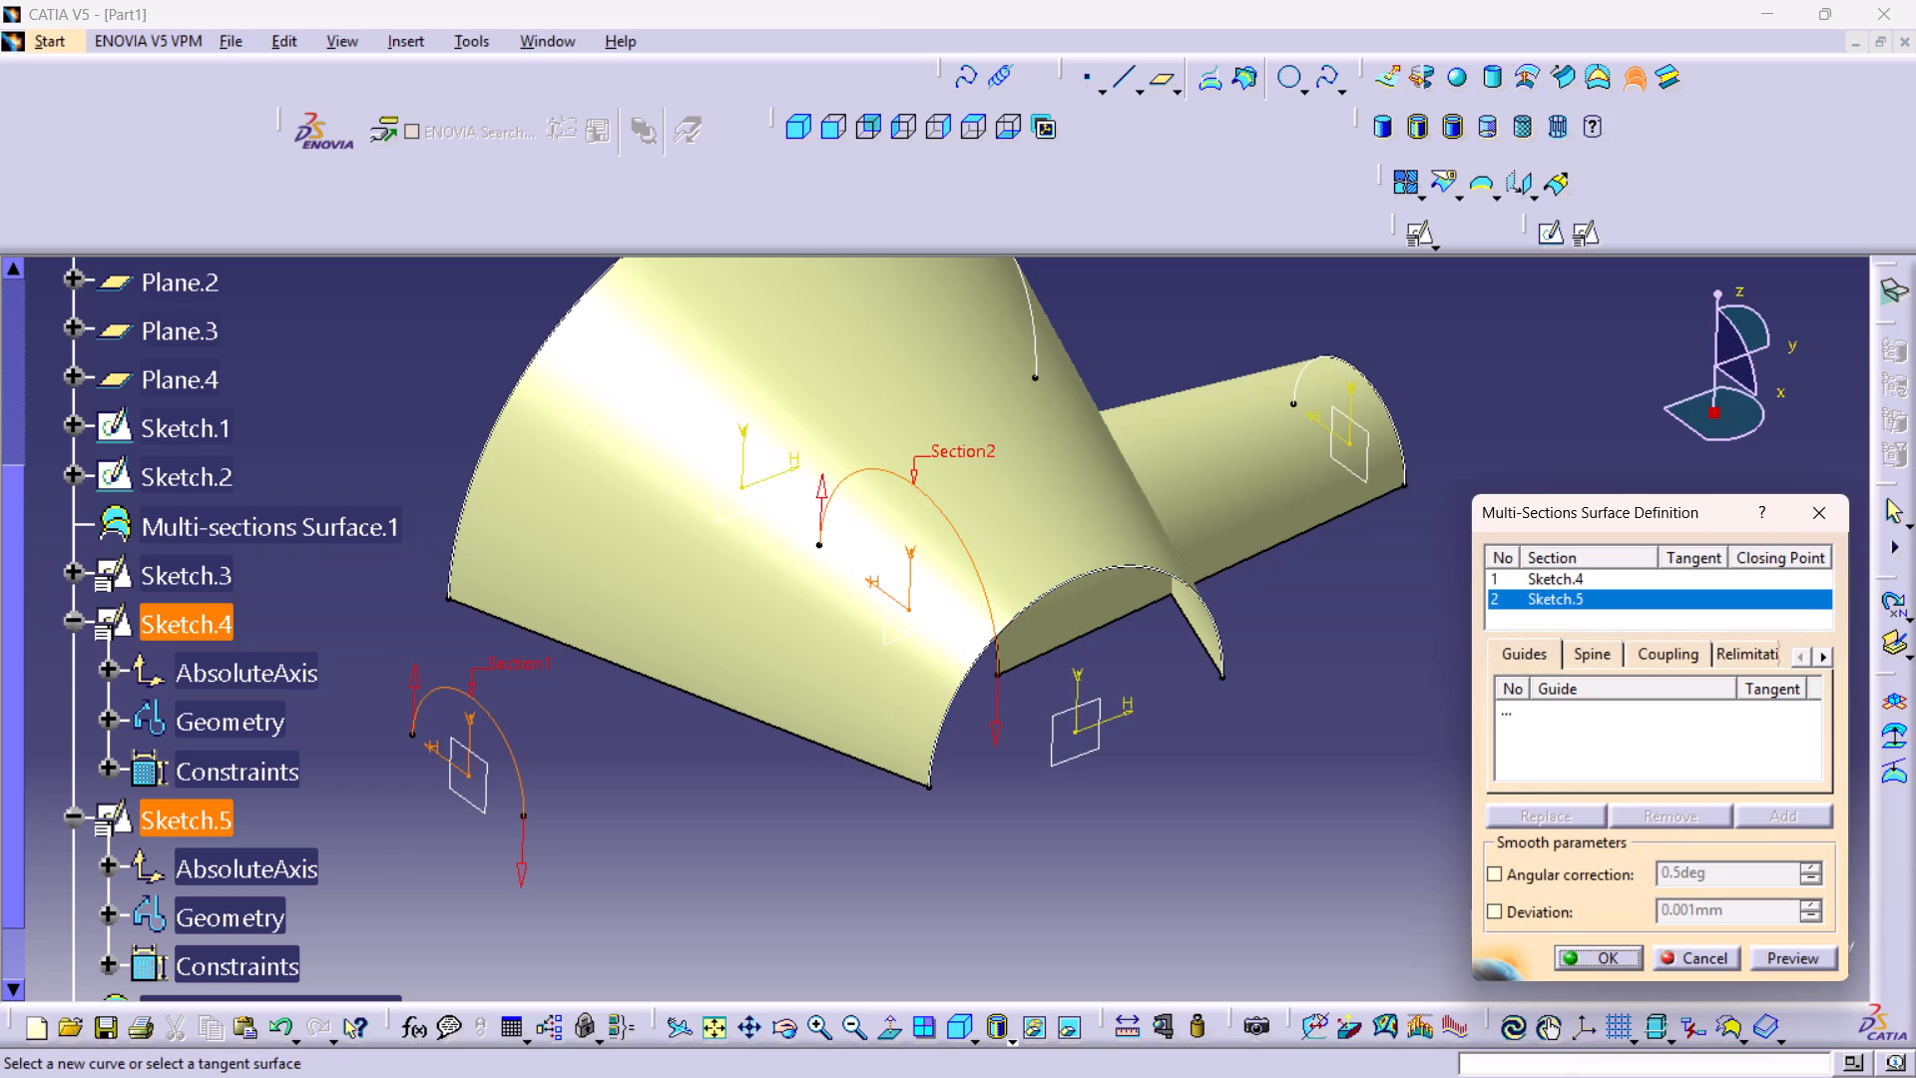
pyautogui.click(1583, 957)
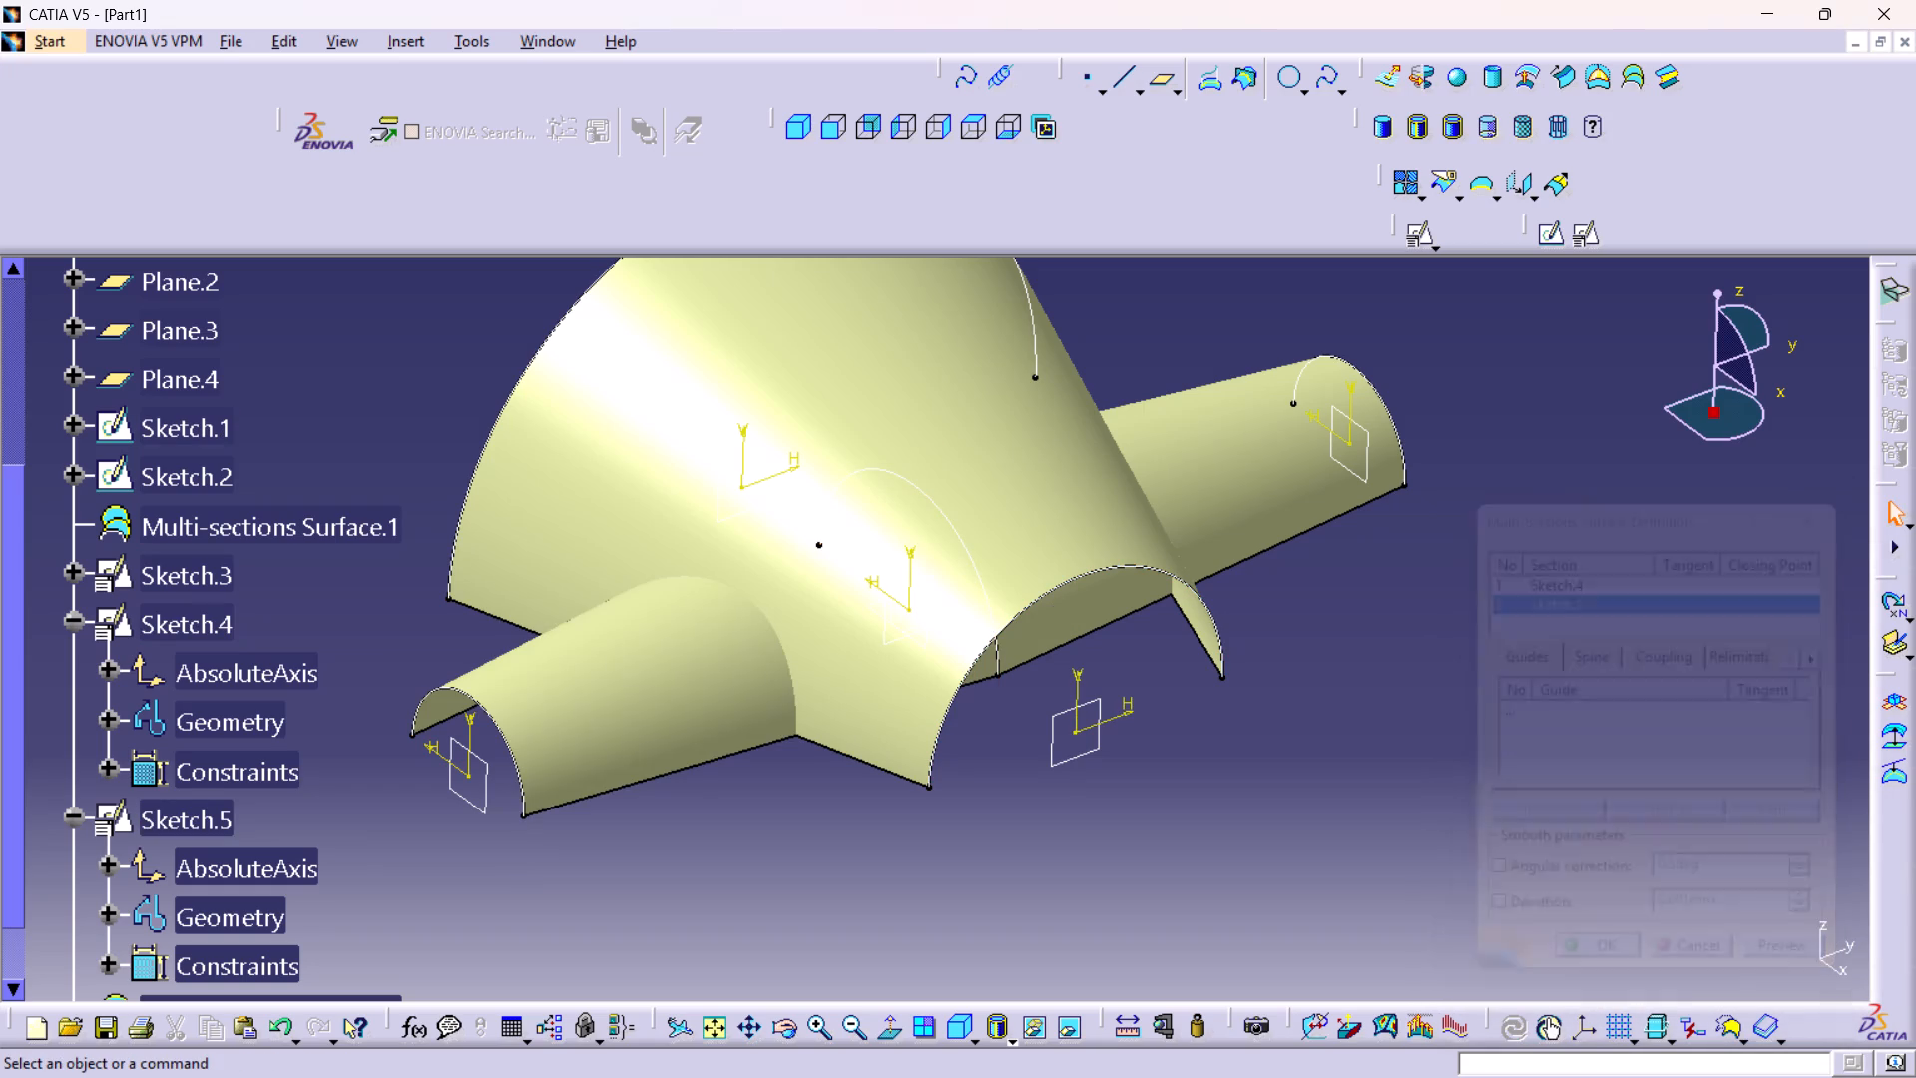
pyautogui.click(1410, 898)
# Examine both side surfaces and where they cross the main surface, from above, below and close up.
pyautogui.moveTo(1248, 837); pyautogui.dragTo(1023, 584, button='middle')
pyautogui.moveTo(1248, 836); pyautogui.dragTo(1023, 584, button='right')
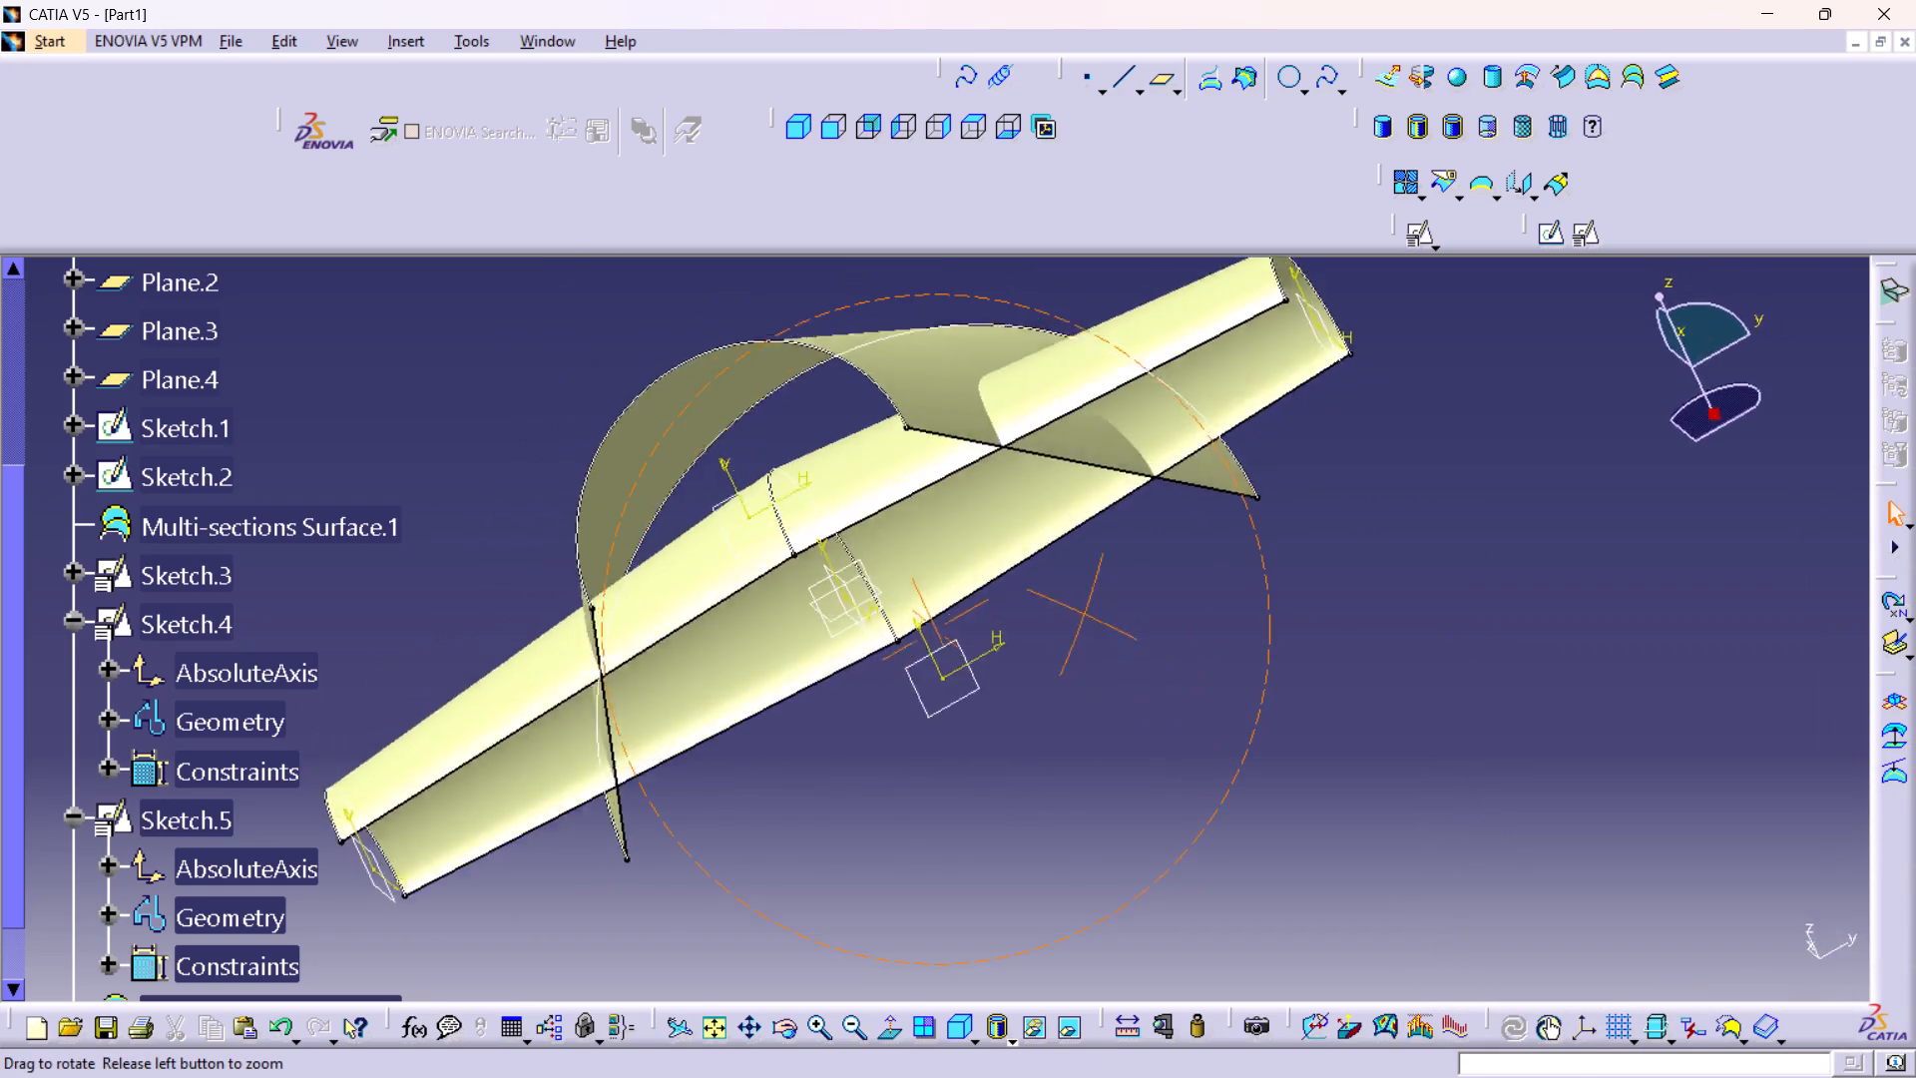
pyautogui.moveTo(1023, 584); pyautogui.dragTo(1002, 868, button='middle')
pyautogui.moveTo(1023, 584); pyautogui.dragTo(1002, 868, button='right')
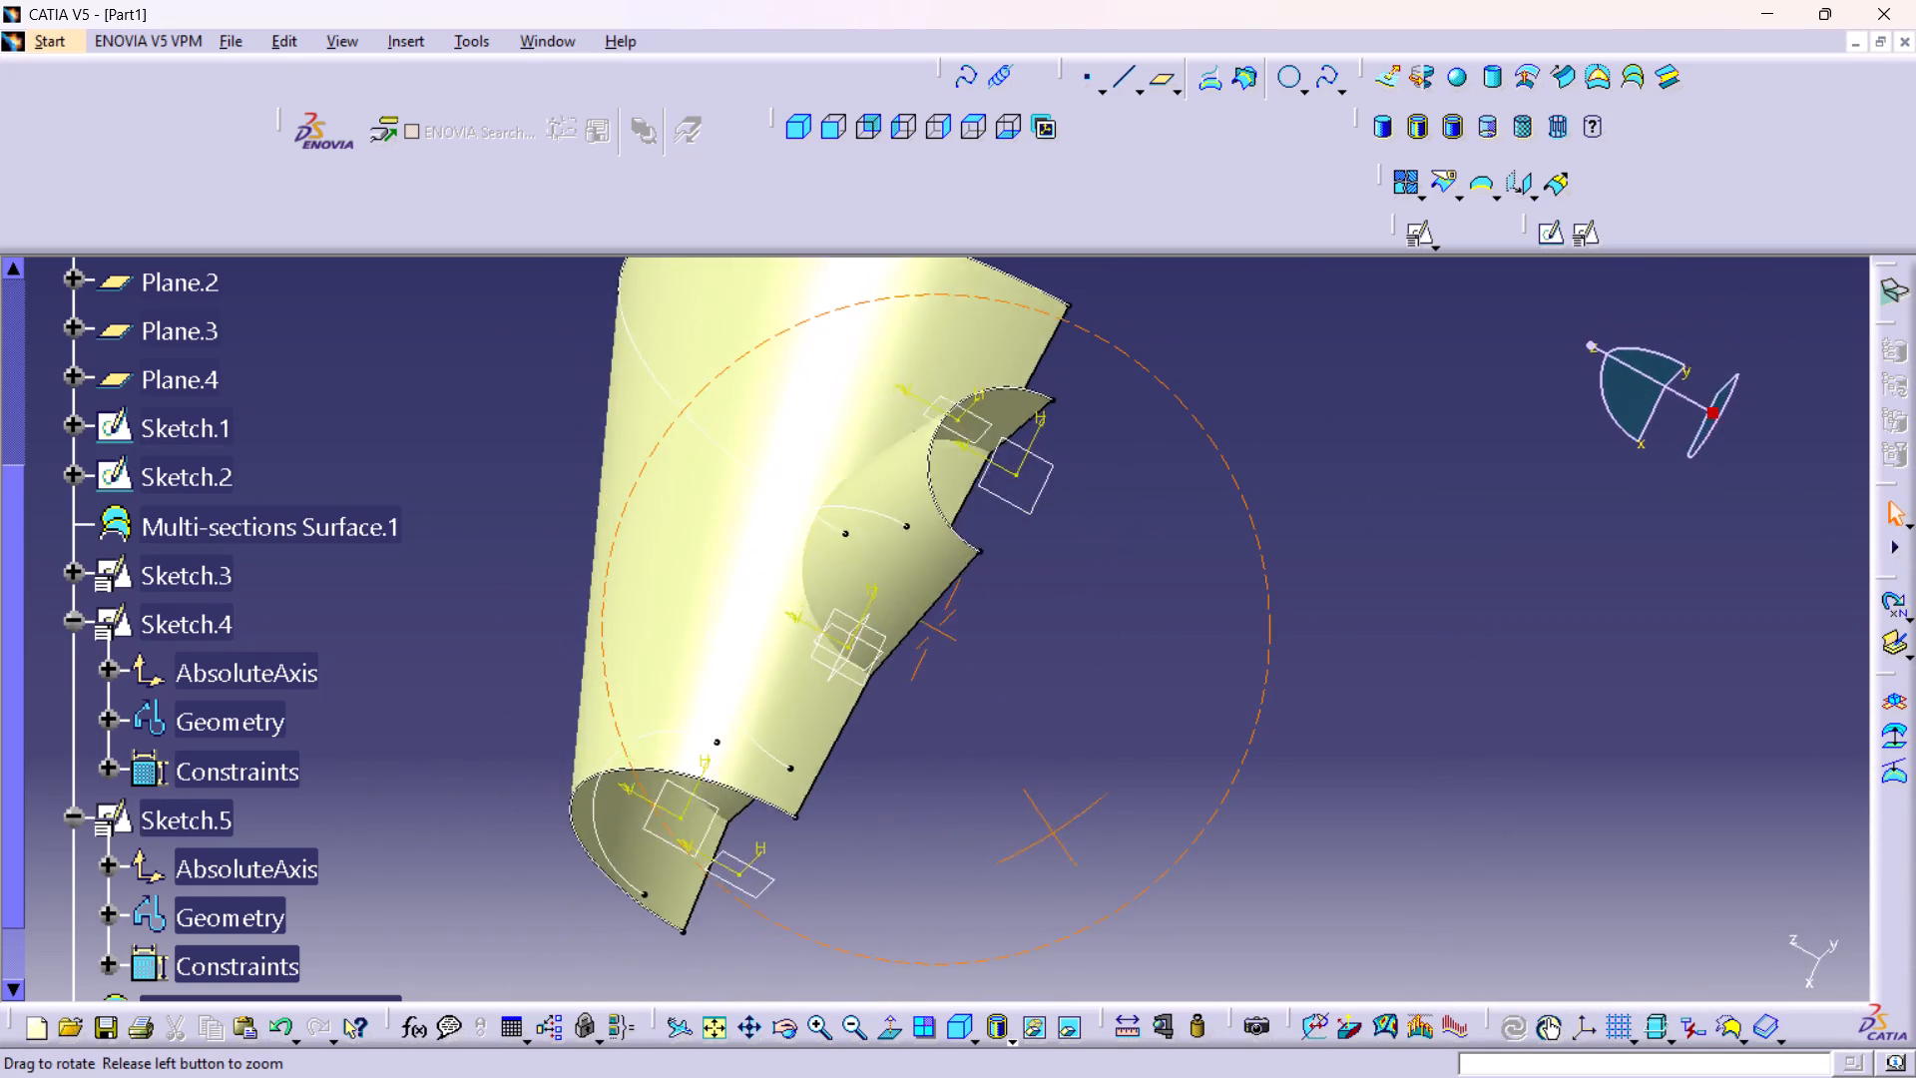
pyautogui.moveTo(1002, 868); pyautogui.dragTo(1038, 858, button='middle')
pyautogui.moveTo(1002, 868); pyautogui.dragTo(1038, 858, button='right')
pyautogui.moveTo(1049, 481); pyautogui.dragTo(1081, 640, button='middle')
pyautogui.moveTo(1049, 481); pyautogui.dragTo(1081, 640, button='right')
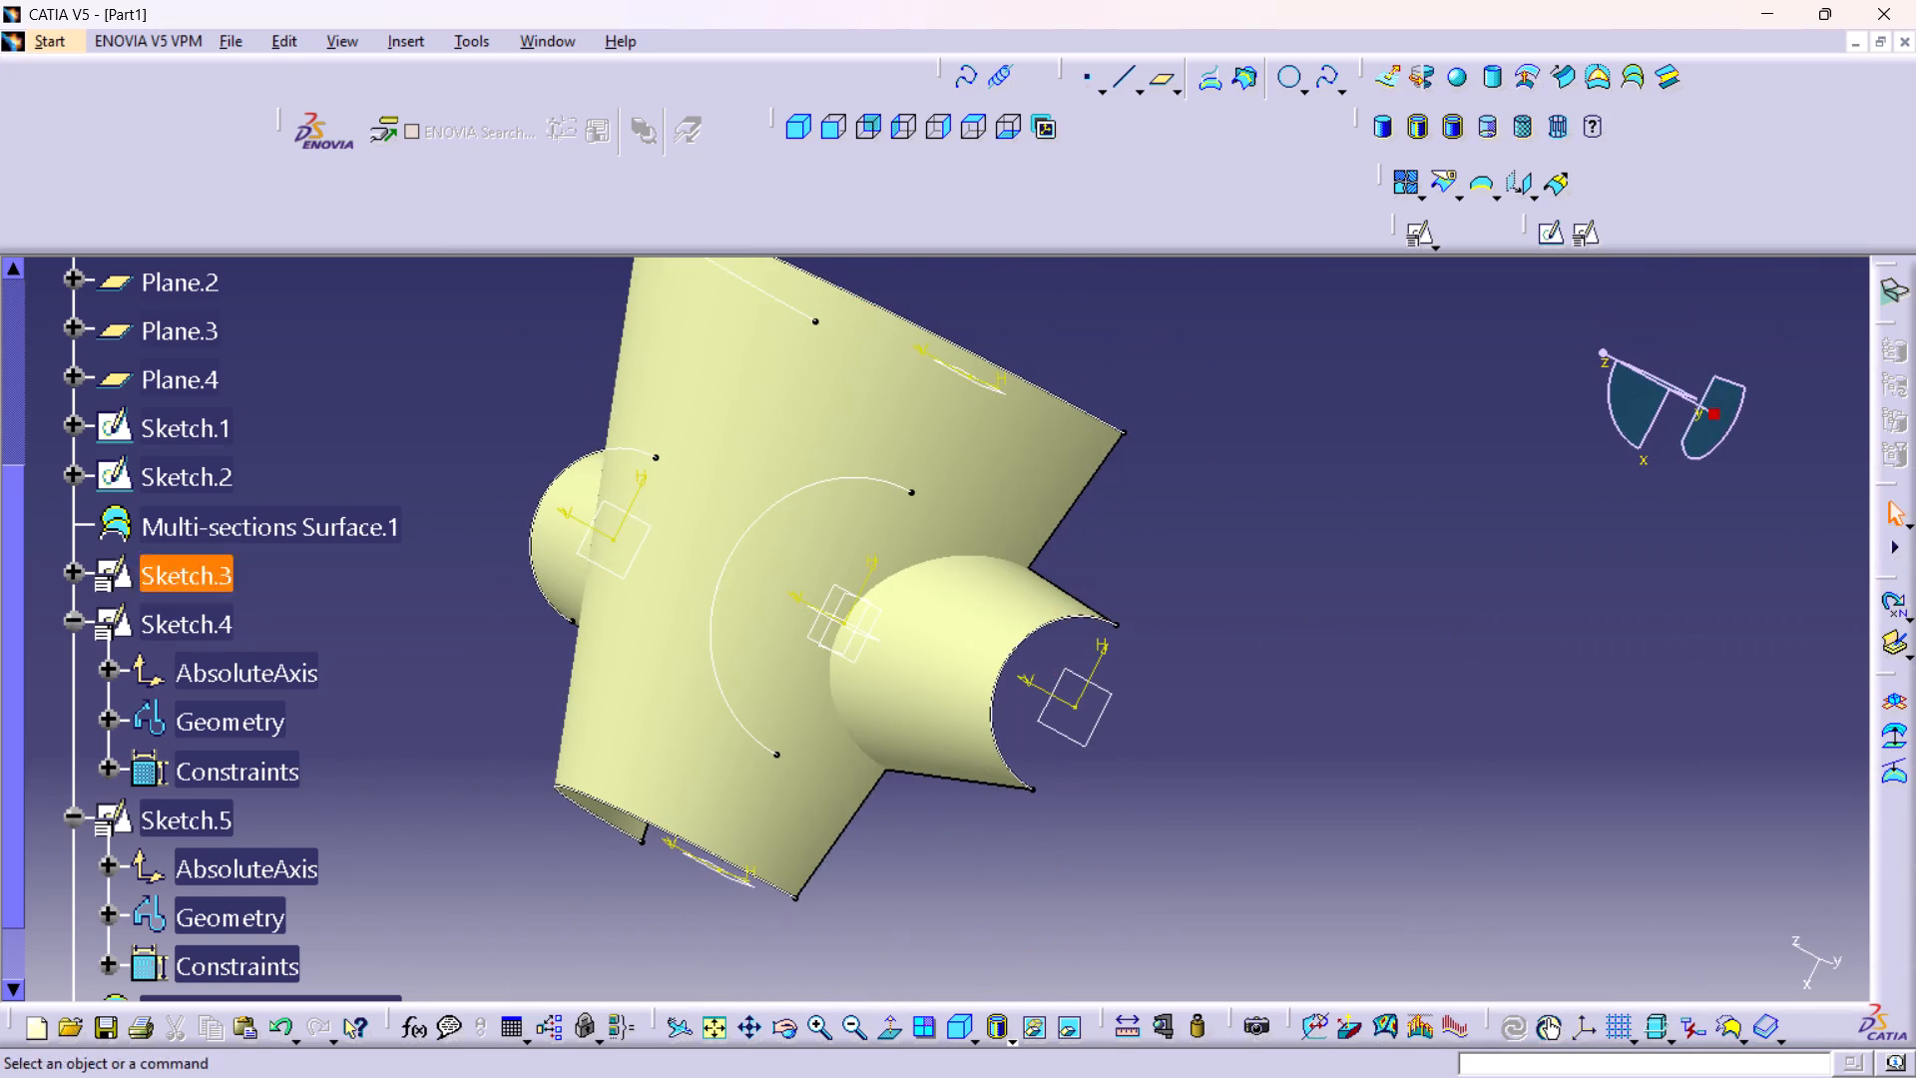
pyautogui.moveTo(947, 535); pyautogui.dragTo(951, 522, button='middle')
pyautogui.moveTo(996, 459); pyautogui.dragTo(1262, 495, button='middle')
pyautogui.moveTo(996, 459); pyautogui.dragTo(1262, 495, button='right')
pyautogui.moveTo(999, 581); pyautogui.dragTo(880, 716, button='middle')
pyautogui.moveTo(999, 581); pyautogui.dragTo(880, 716, button='right')
pyautogui.moveTo(1134, 519); pyautogui.dragTo(1209, 584, button='middle')
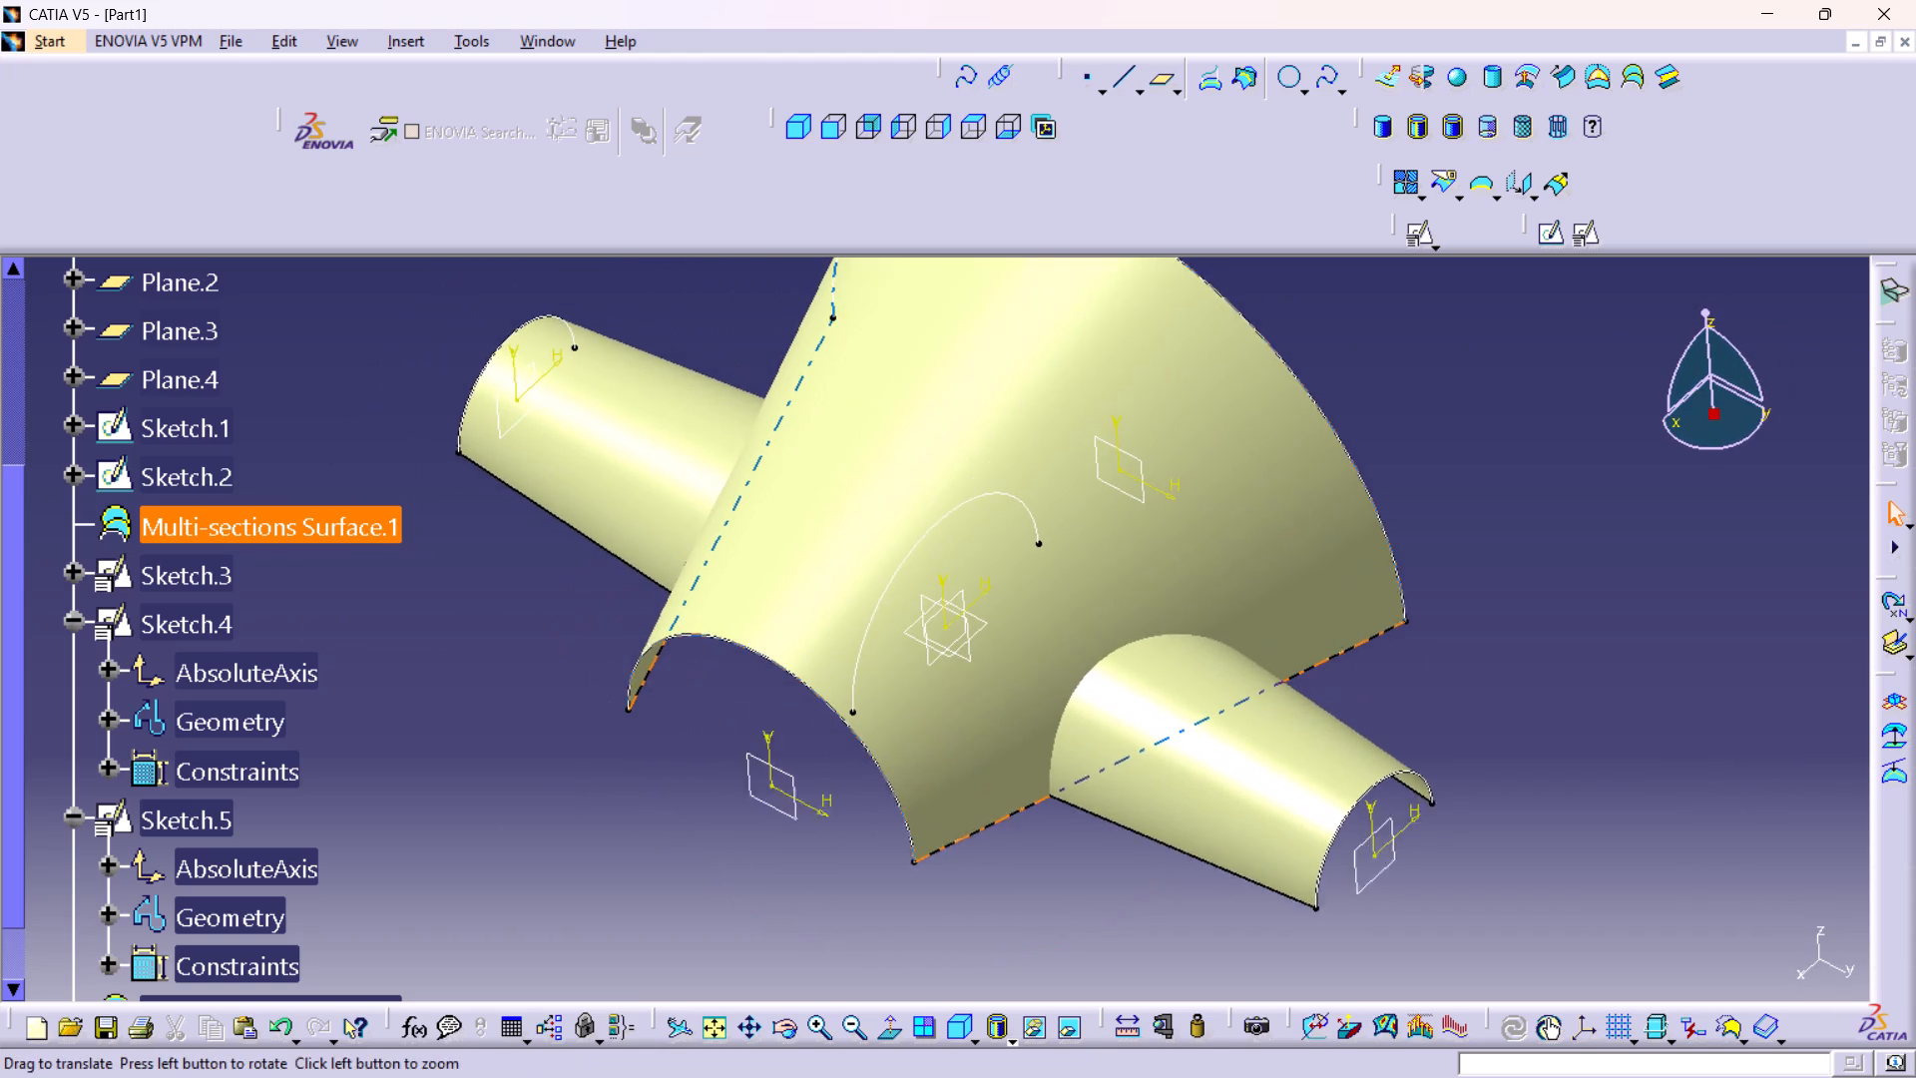
pyautogui.moveTo(1209, 584); pyautogui.dragTo(1223, 595, button='middle')
pyautogui.moveTo(815, 738); pyautogui.dragTo(1216, 265, button='middle')
pyautogui.moveTo(813, 732); pyautogui.dragTo(1216, 265, button='right')
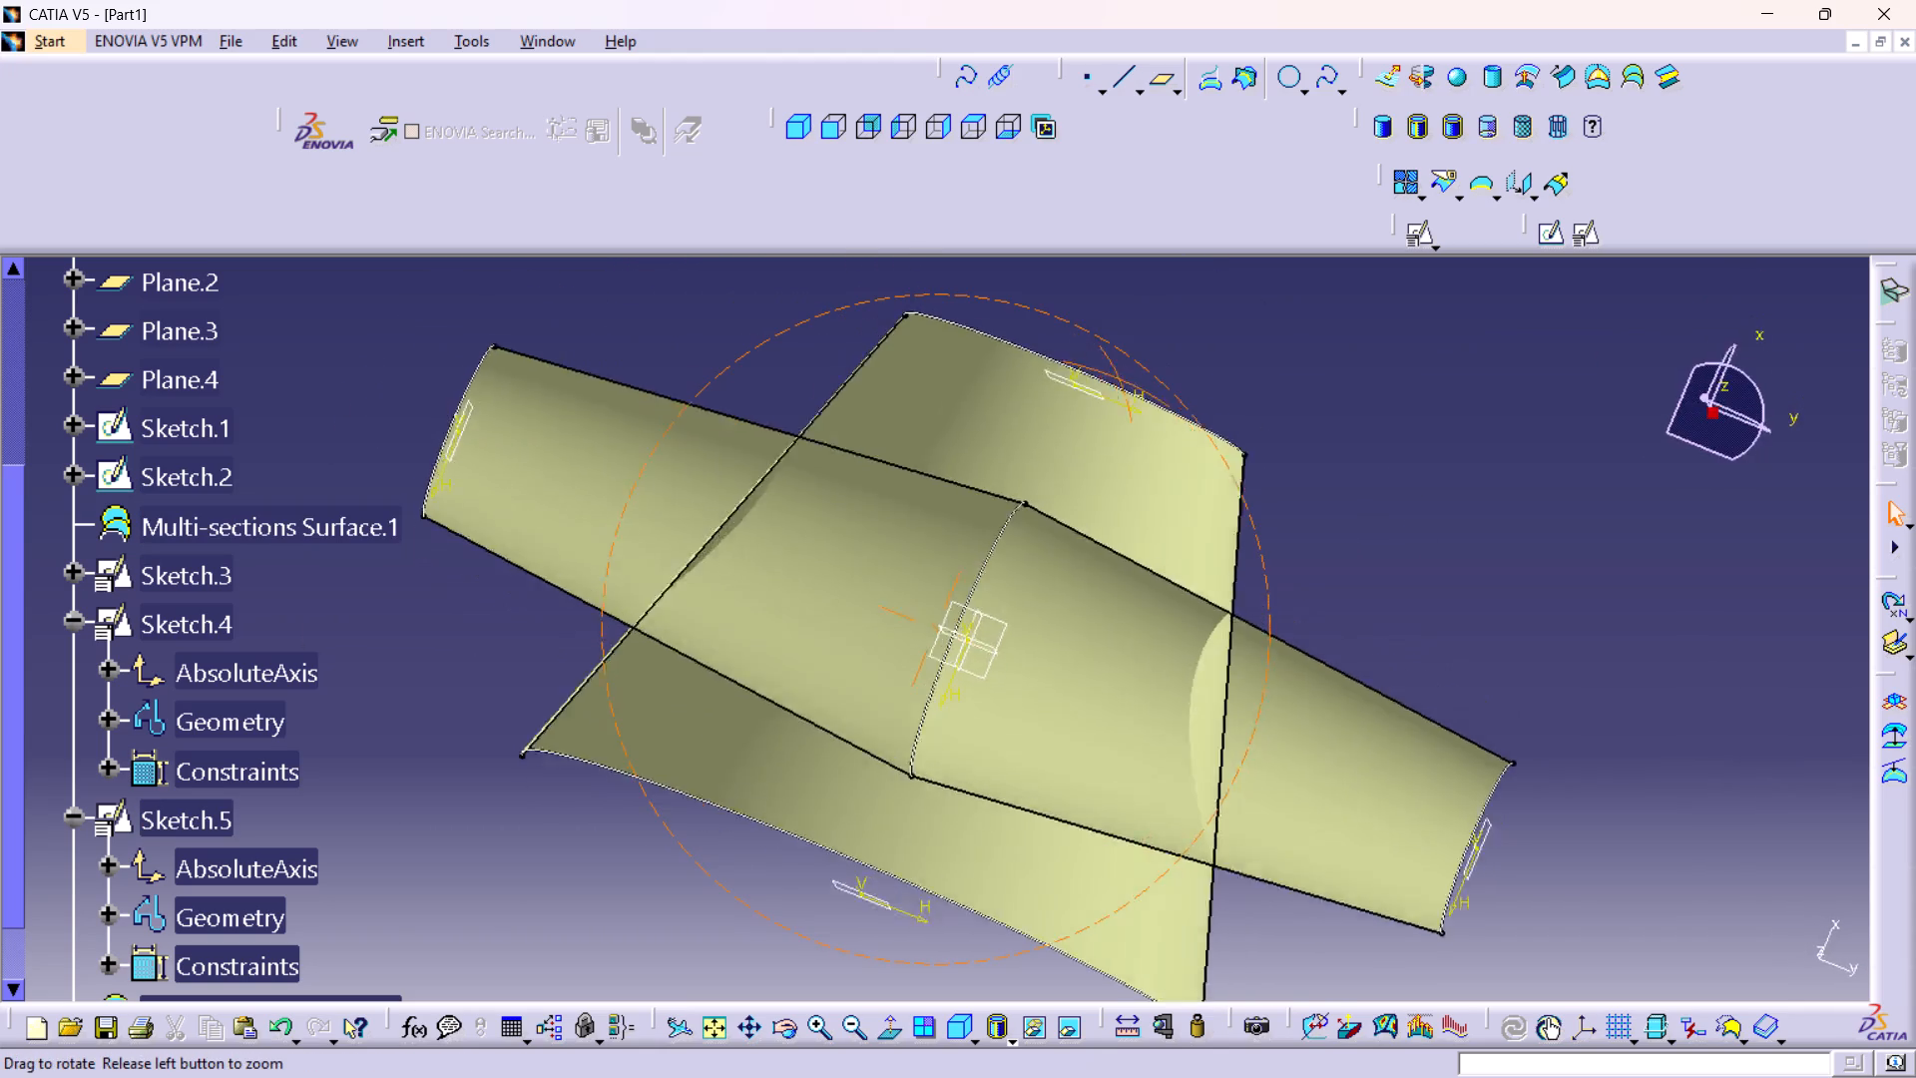
pyautogui.moveTo(1216, 265); pyautogui.dragTo(1270, 346, button='middle')
pyautogui.moveTo(1216, 265); pyautogui.dragTo(1270, 346, button='right')
pyautogui.moveTo(913, 403); pyautogui.dragTo(894, 890, button='middle')
pyautogui.moveTo(905, 421); pyautogui.dragTo(894, 890, button='right')
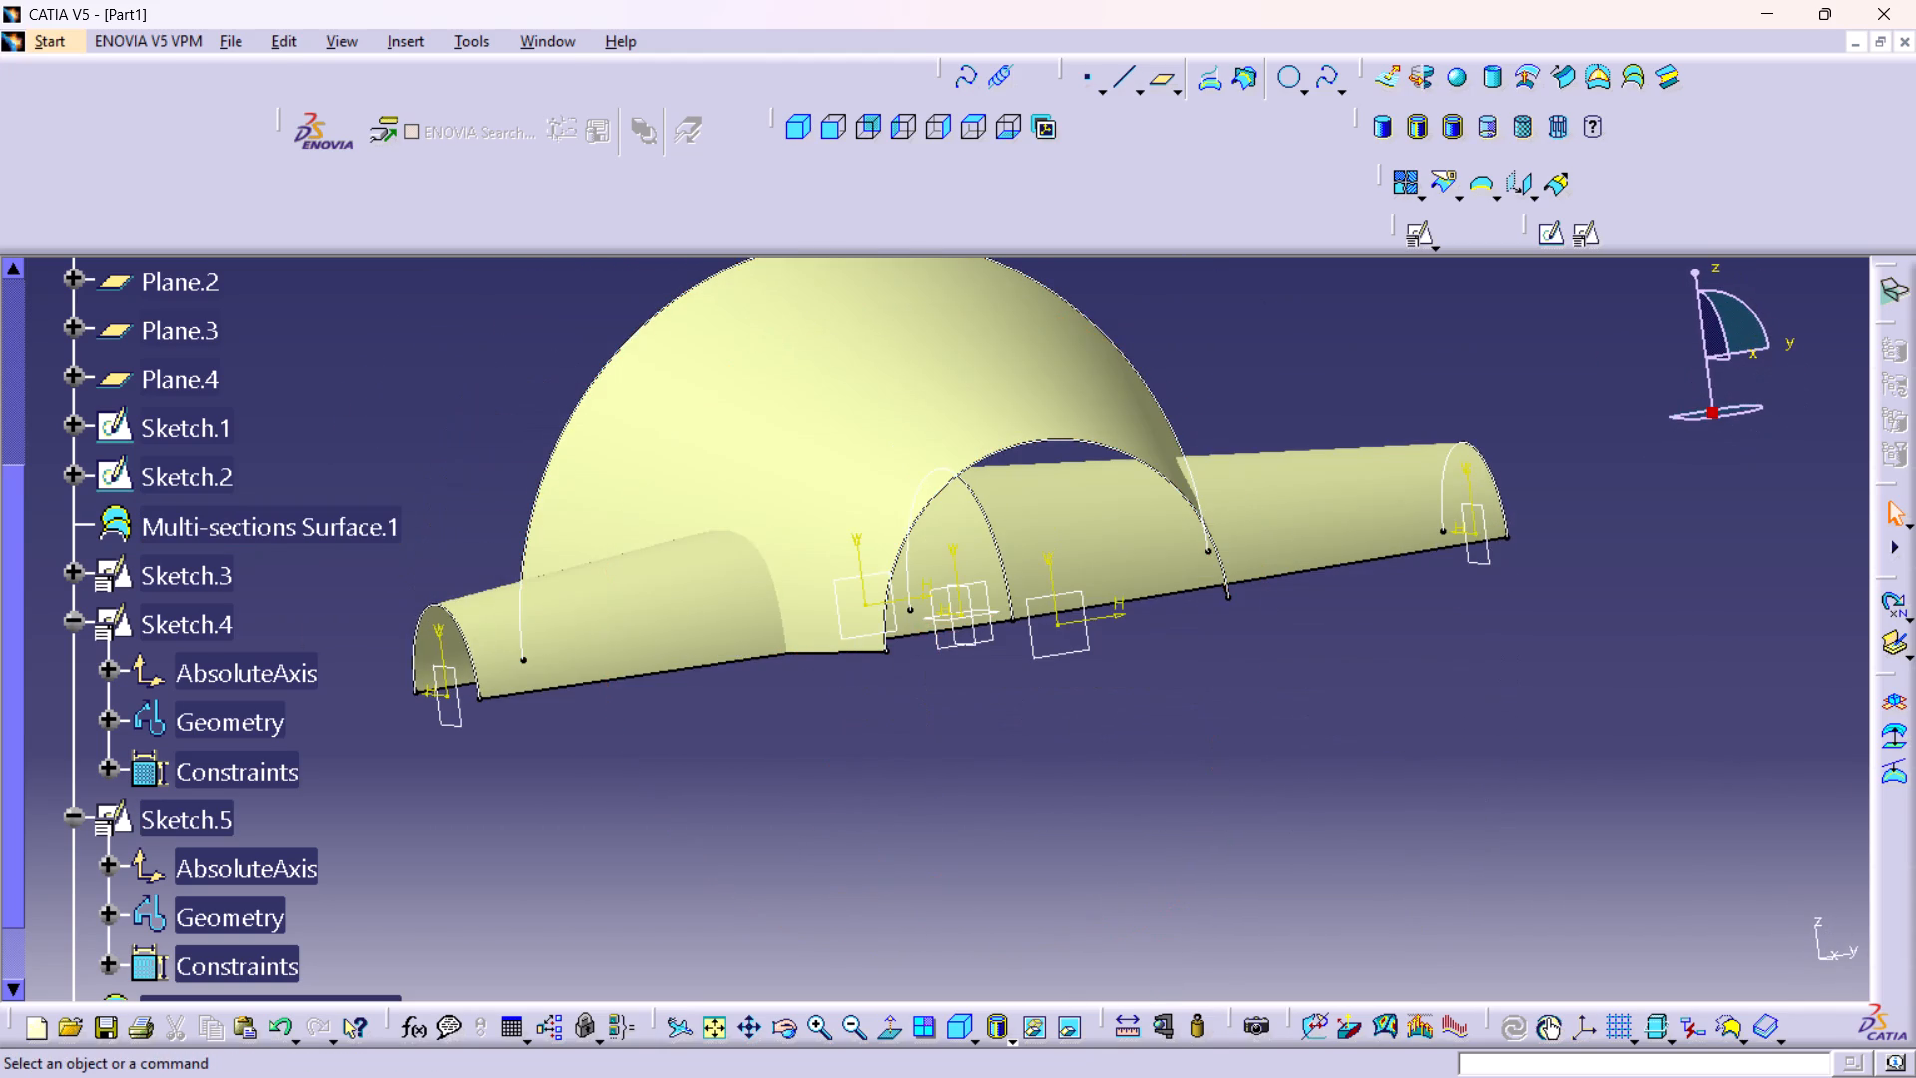
pyautogui.moveTo(676, 696); pyautogui.dragTo(721, 779, button='middle')
pyautogui.moveTo(676, 698); pyautogui.dragTo(721, 779, button='right')
pyautogui.moveTo(938, 637); pyautogui.dragTo(916, 501, button='middle')
pyautogui.moveTo(938, 637); pyautogui.dragTo(938, 627, button='right')
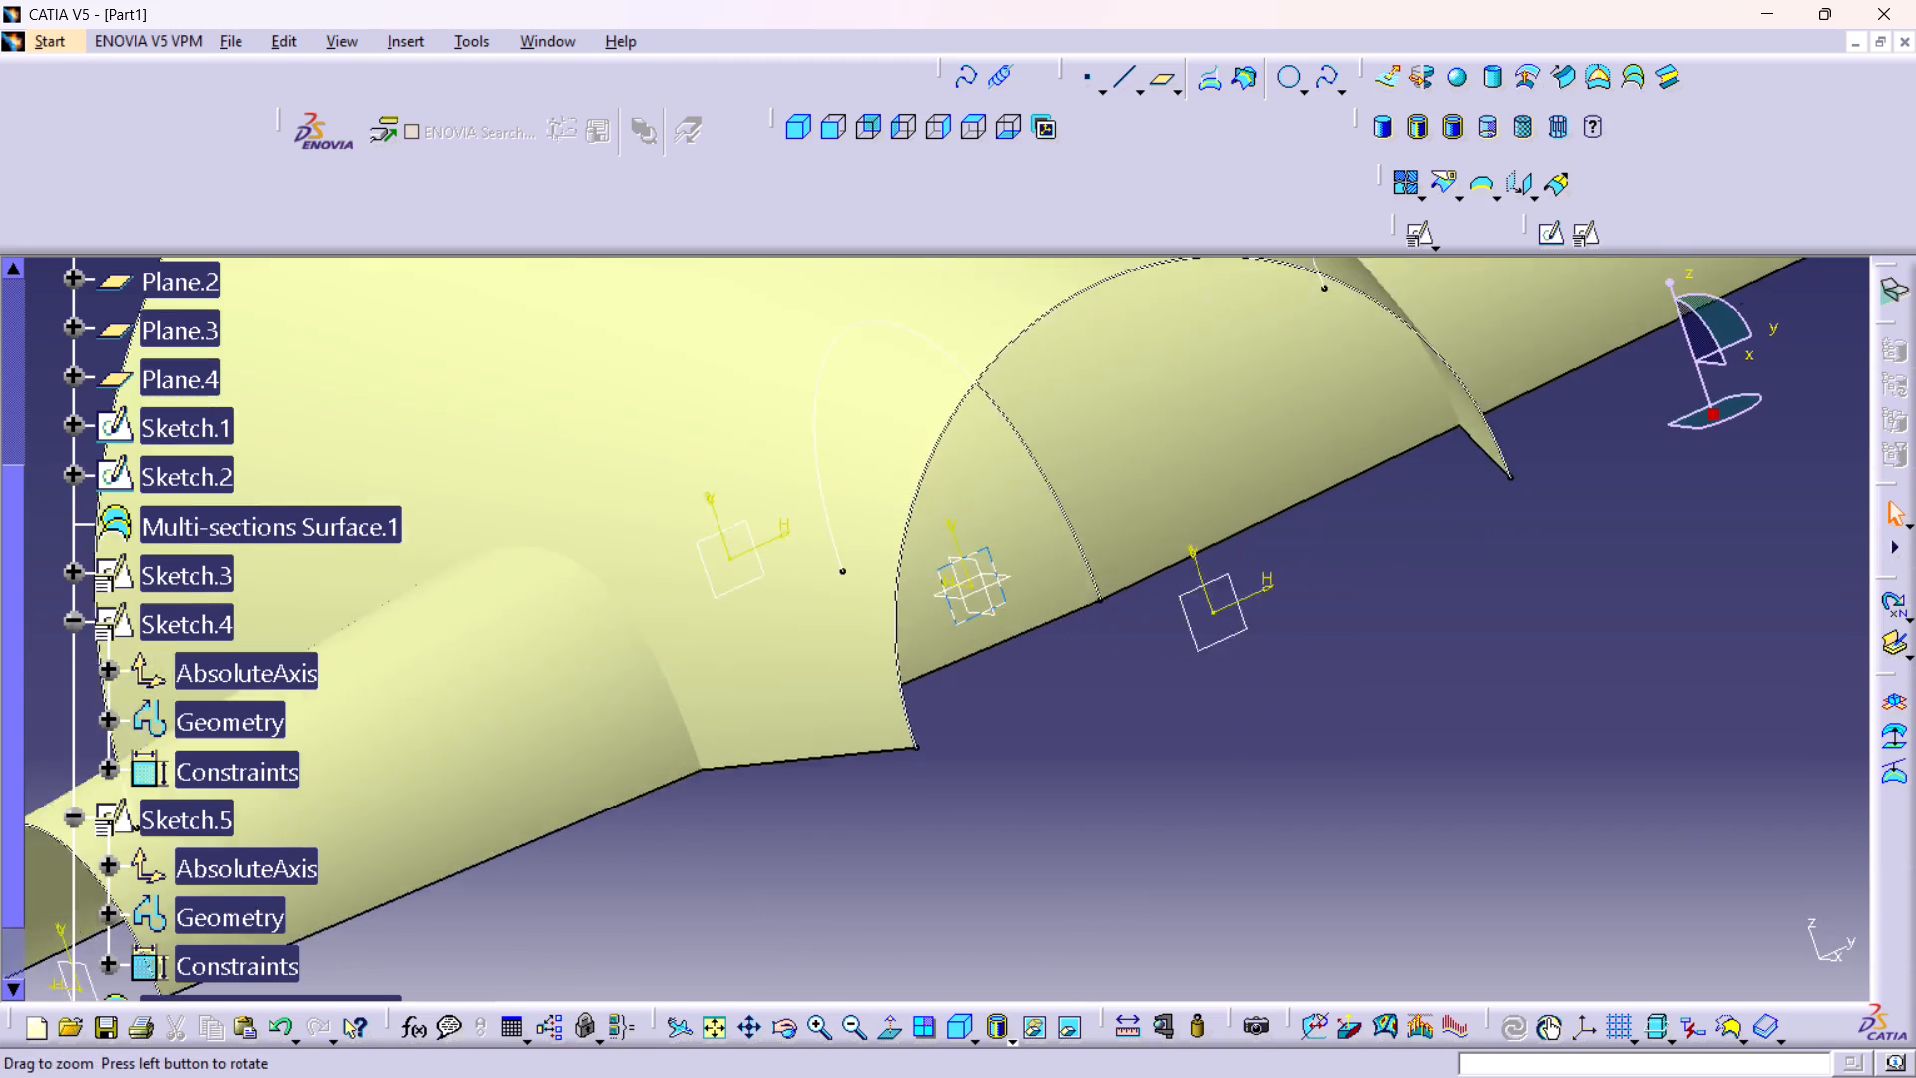
pyautogui.moveTo(916, 501); pyautogui.dragTo(904, 458, button='middle')
pyautogui.moveTo(956, 445); pyautogui.dragTo(862, 662, button='middle')
pyautogui.moveTo(967, 655); pyautogui.dragTo(963, 660, button='middle')
pyautogui.scroll(1, 967, 655)
pyautogui.rightClick(967, 655)
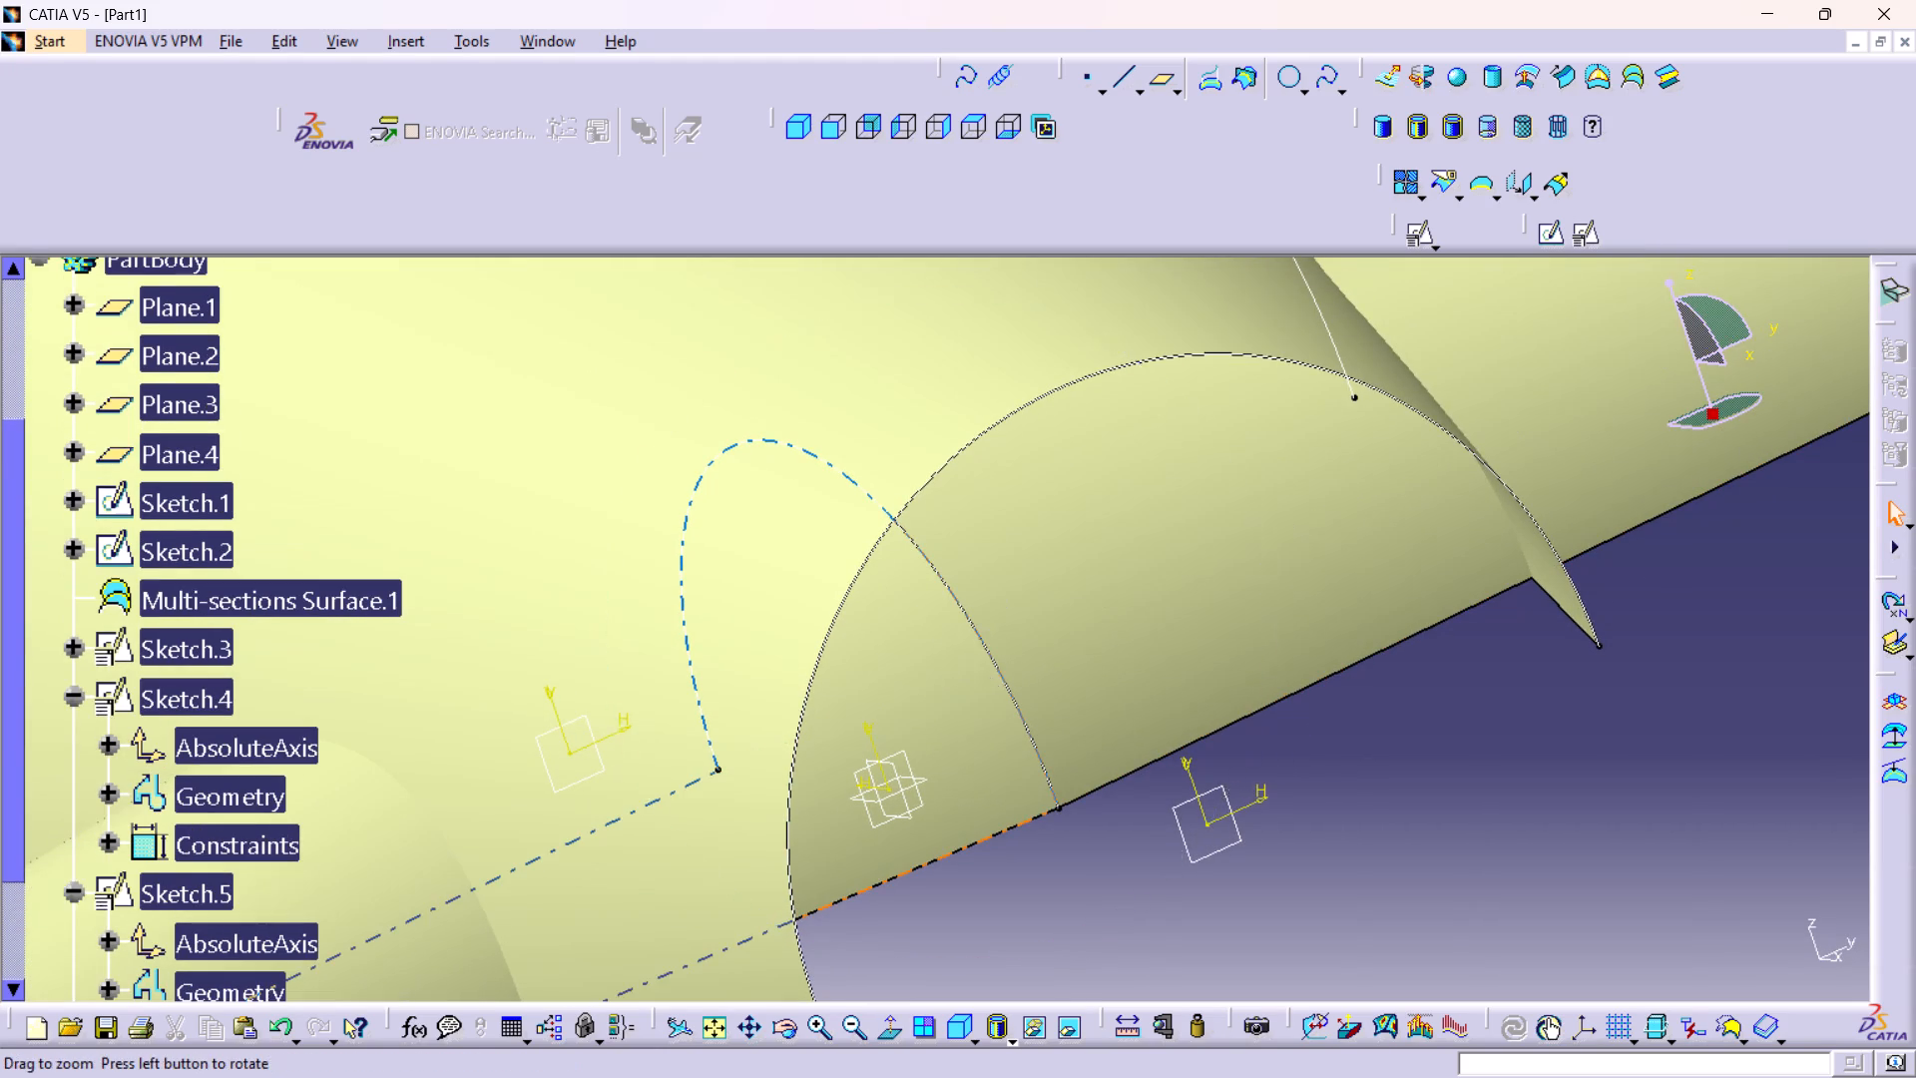
pyautogui.moveTo(963, 660); pyautogui.dragTo(979, 717, button='middle')
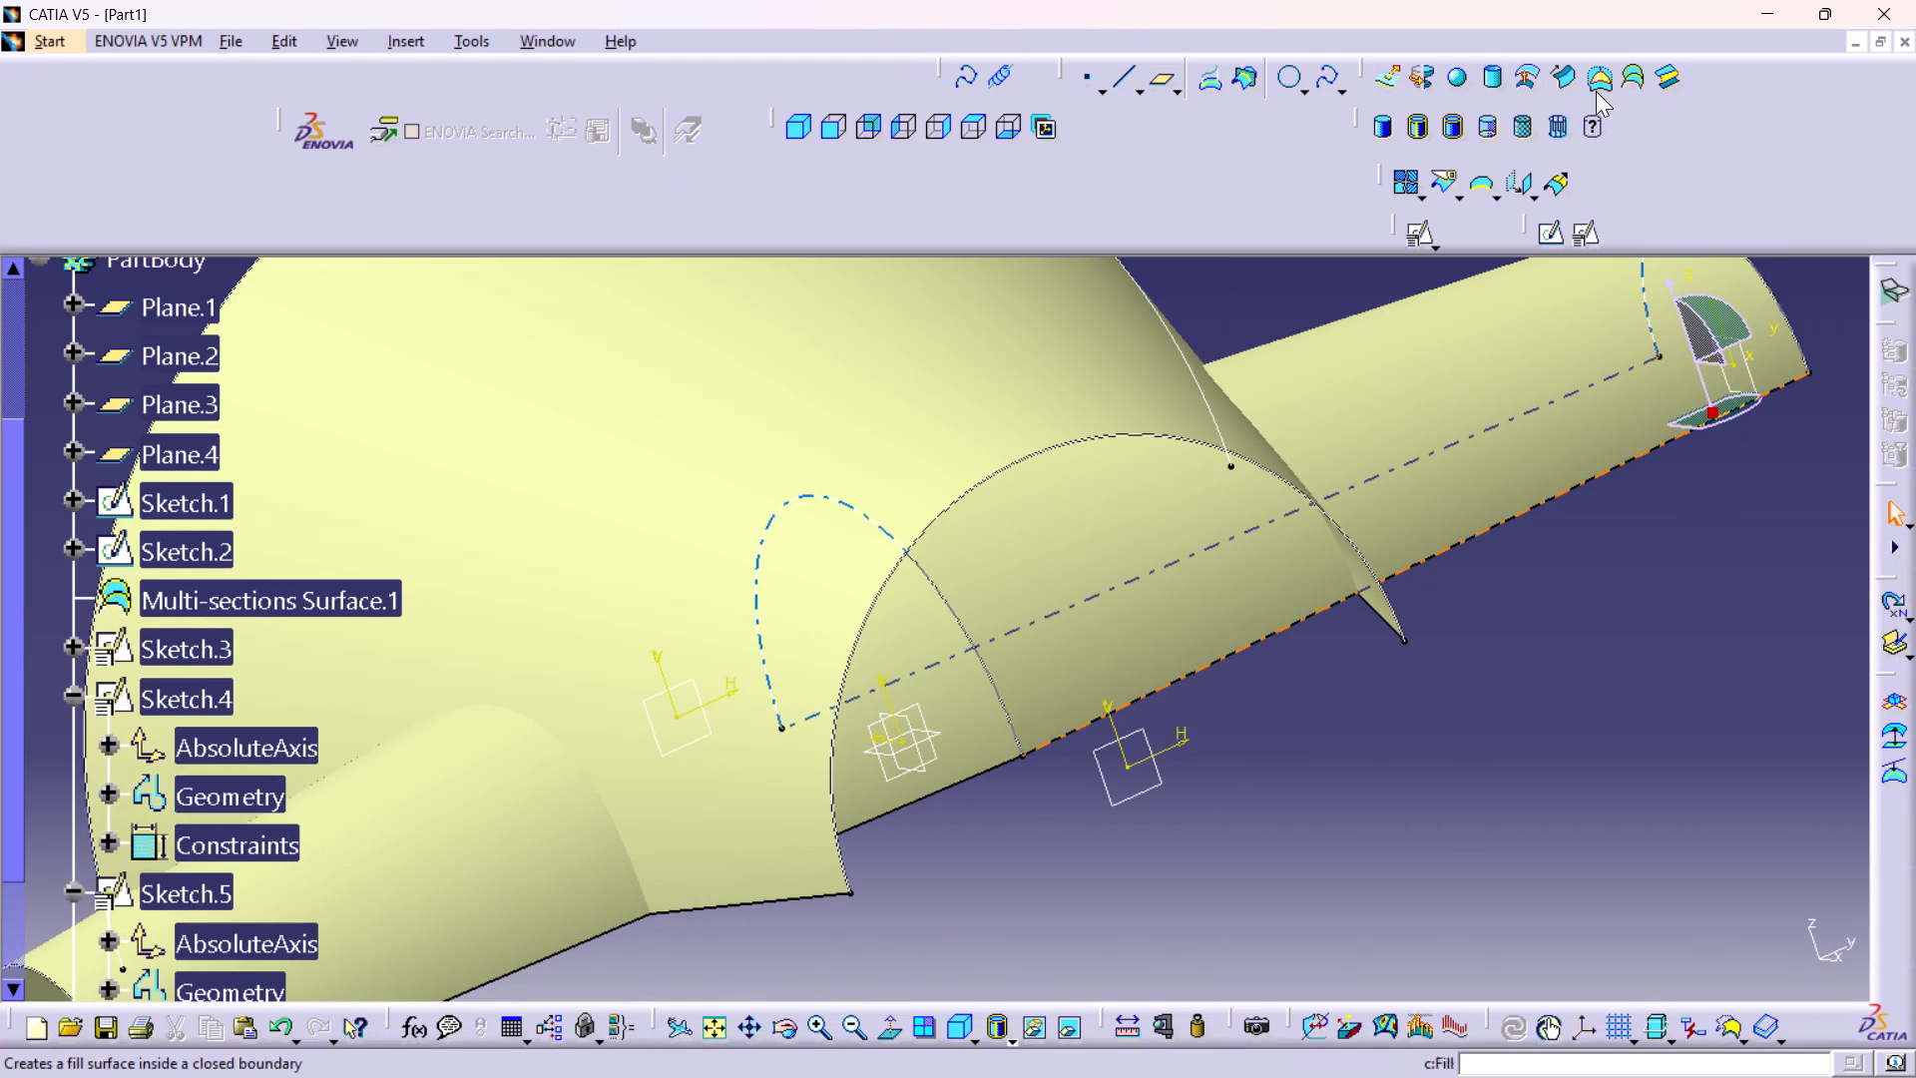
# Split side surface Multi-sections Surface.2 with main surface Multi-sections Surface.1, keeping the portion outside the main surface.
pyautogui.click(1256, 72)
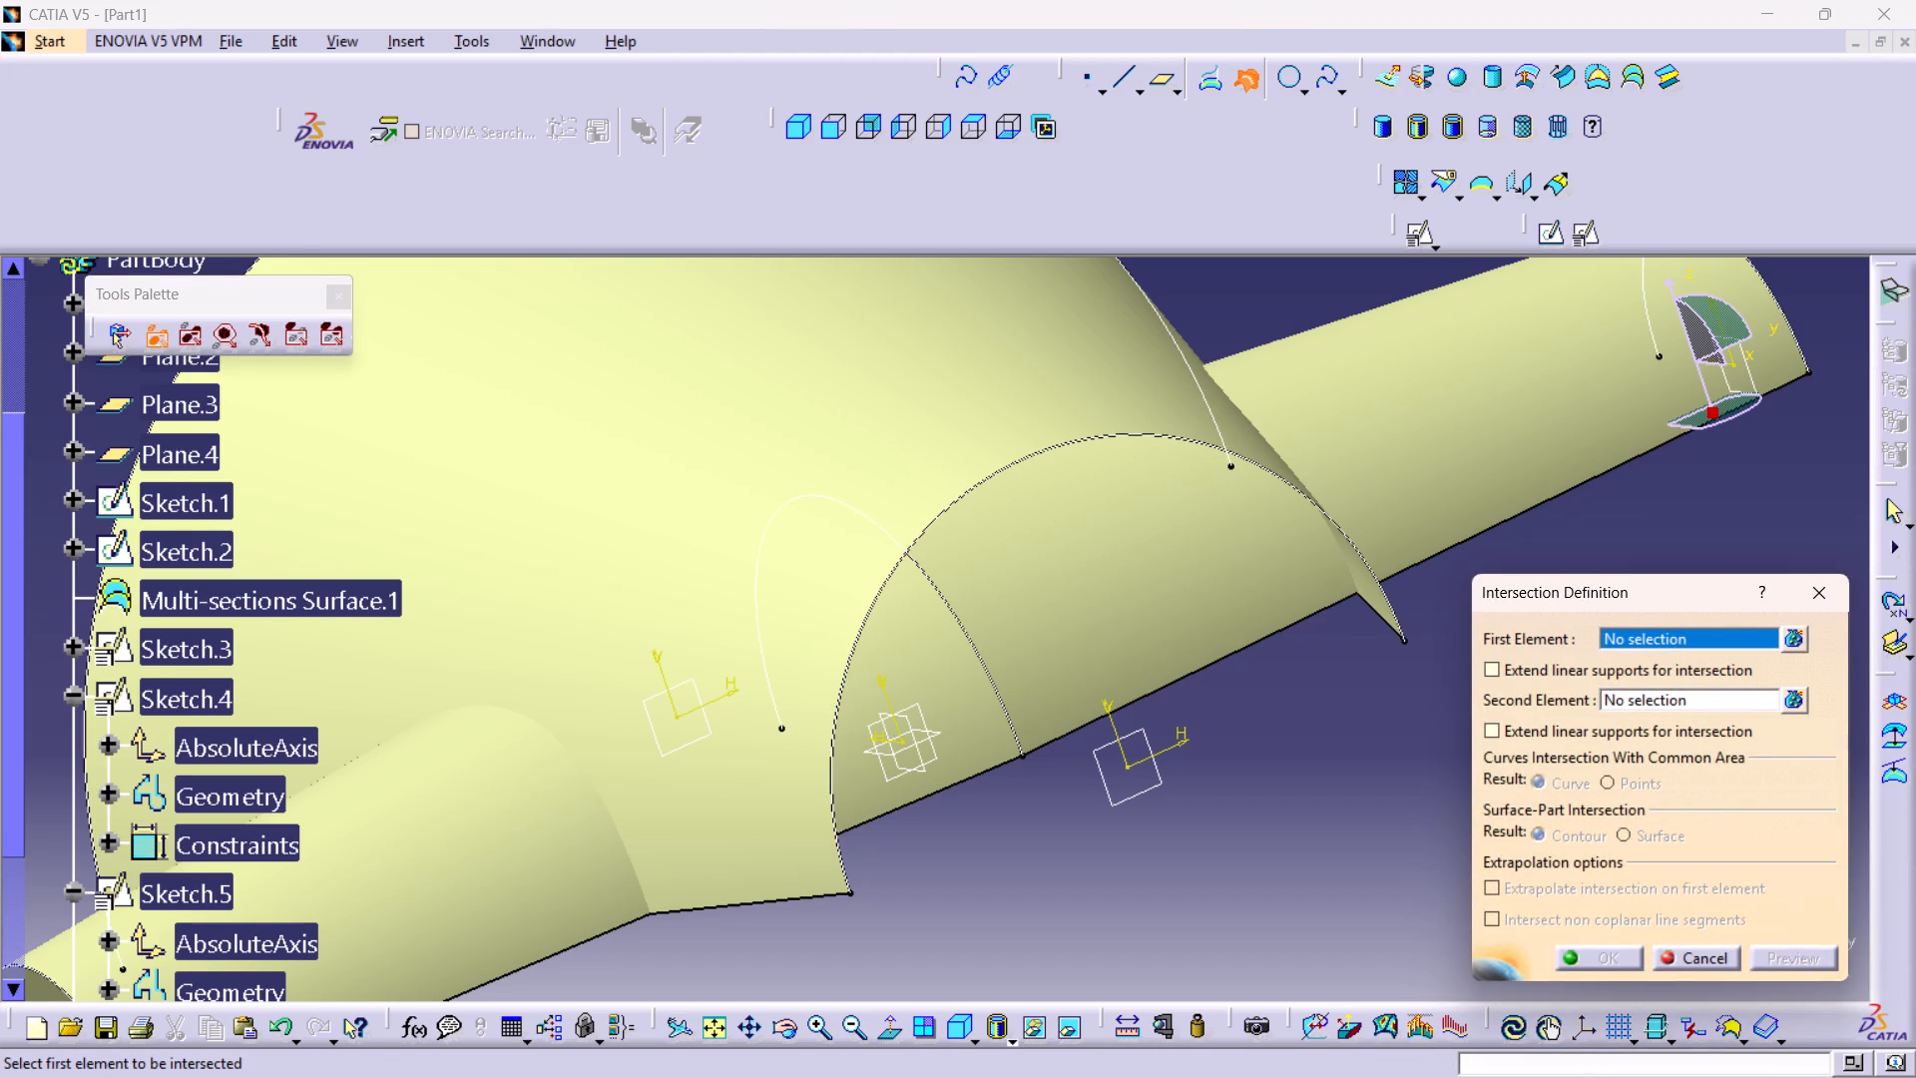
pyautogui.click(1834, 591)
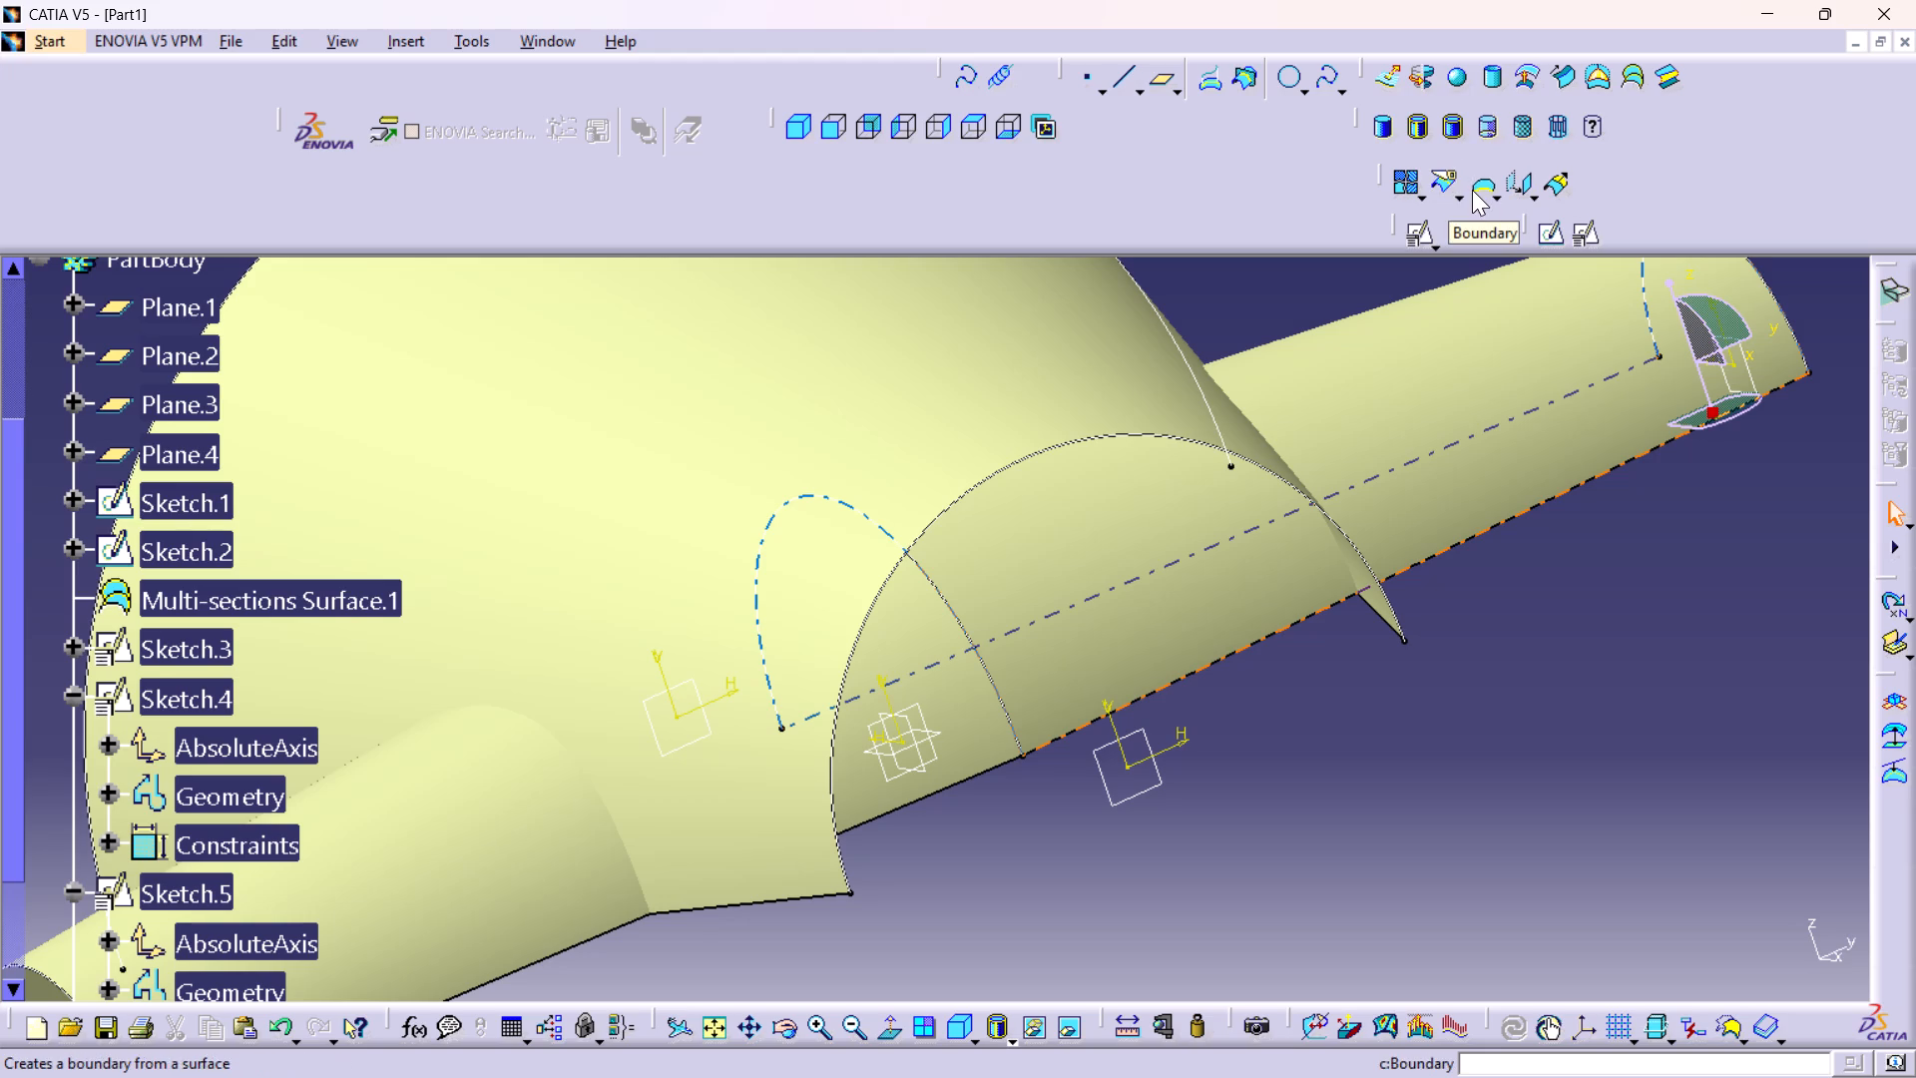
pyautogui.click(1451, 176)
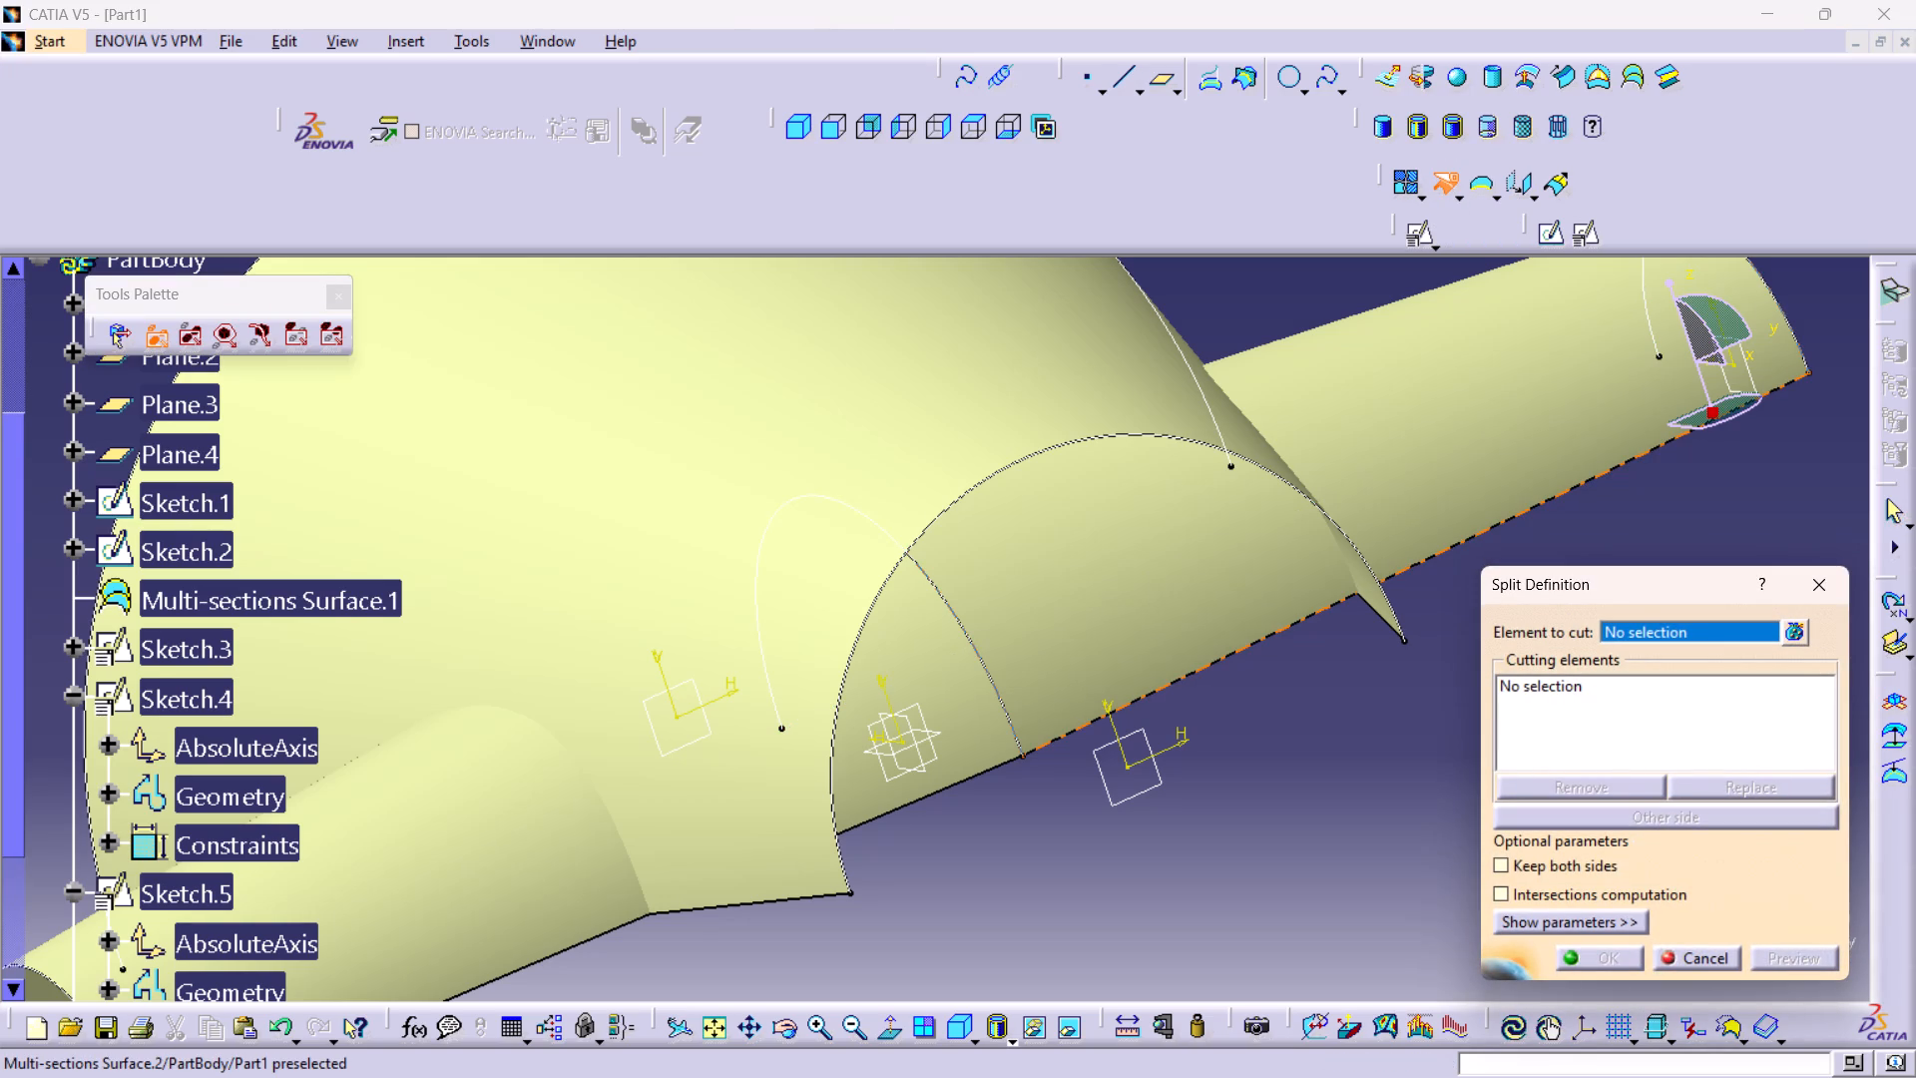
pyautogui.click(1140, 598)
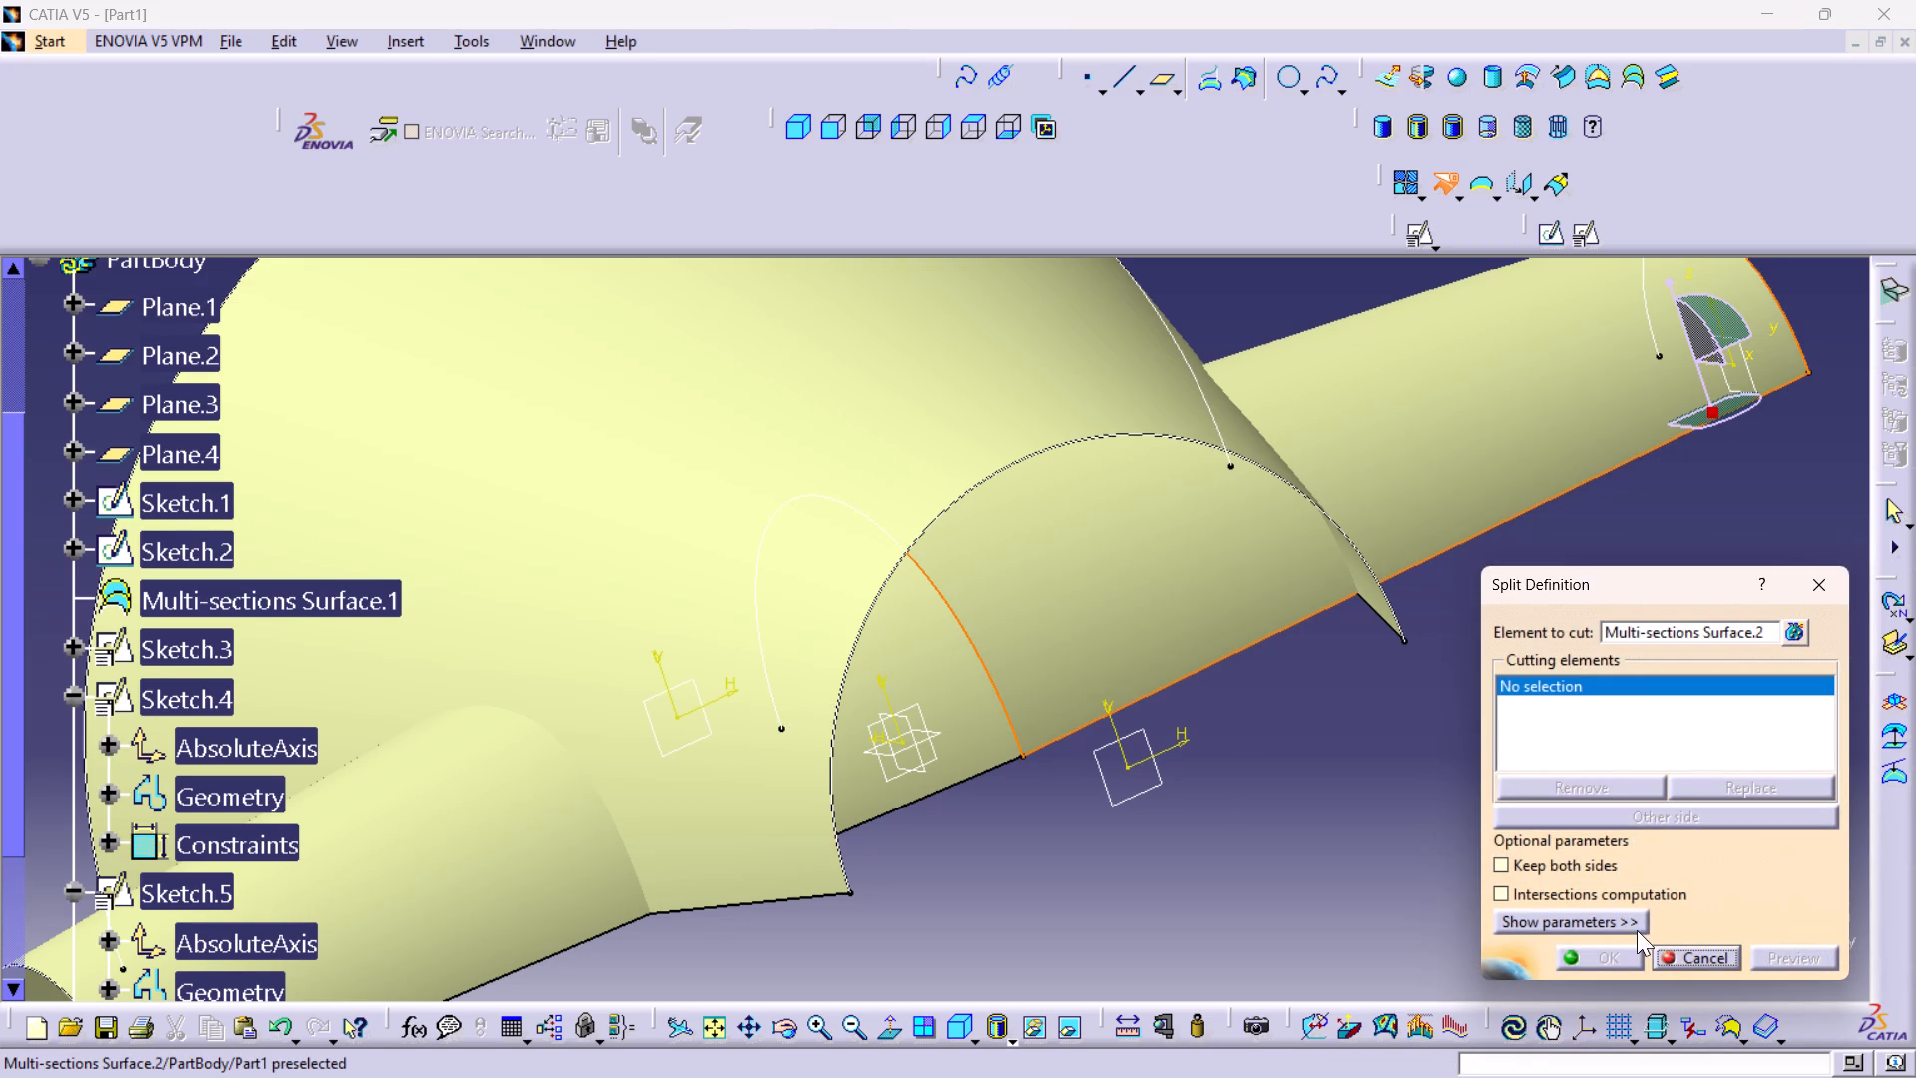
pyautogui.click(1050, 389)
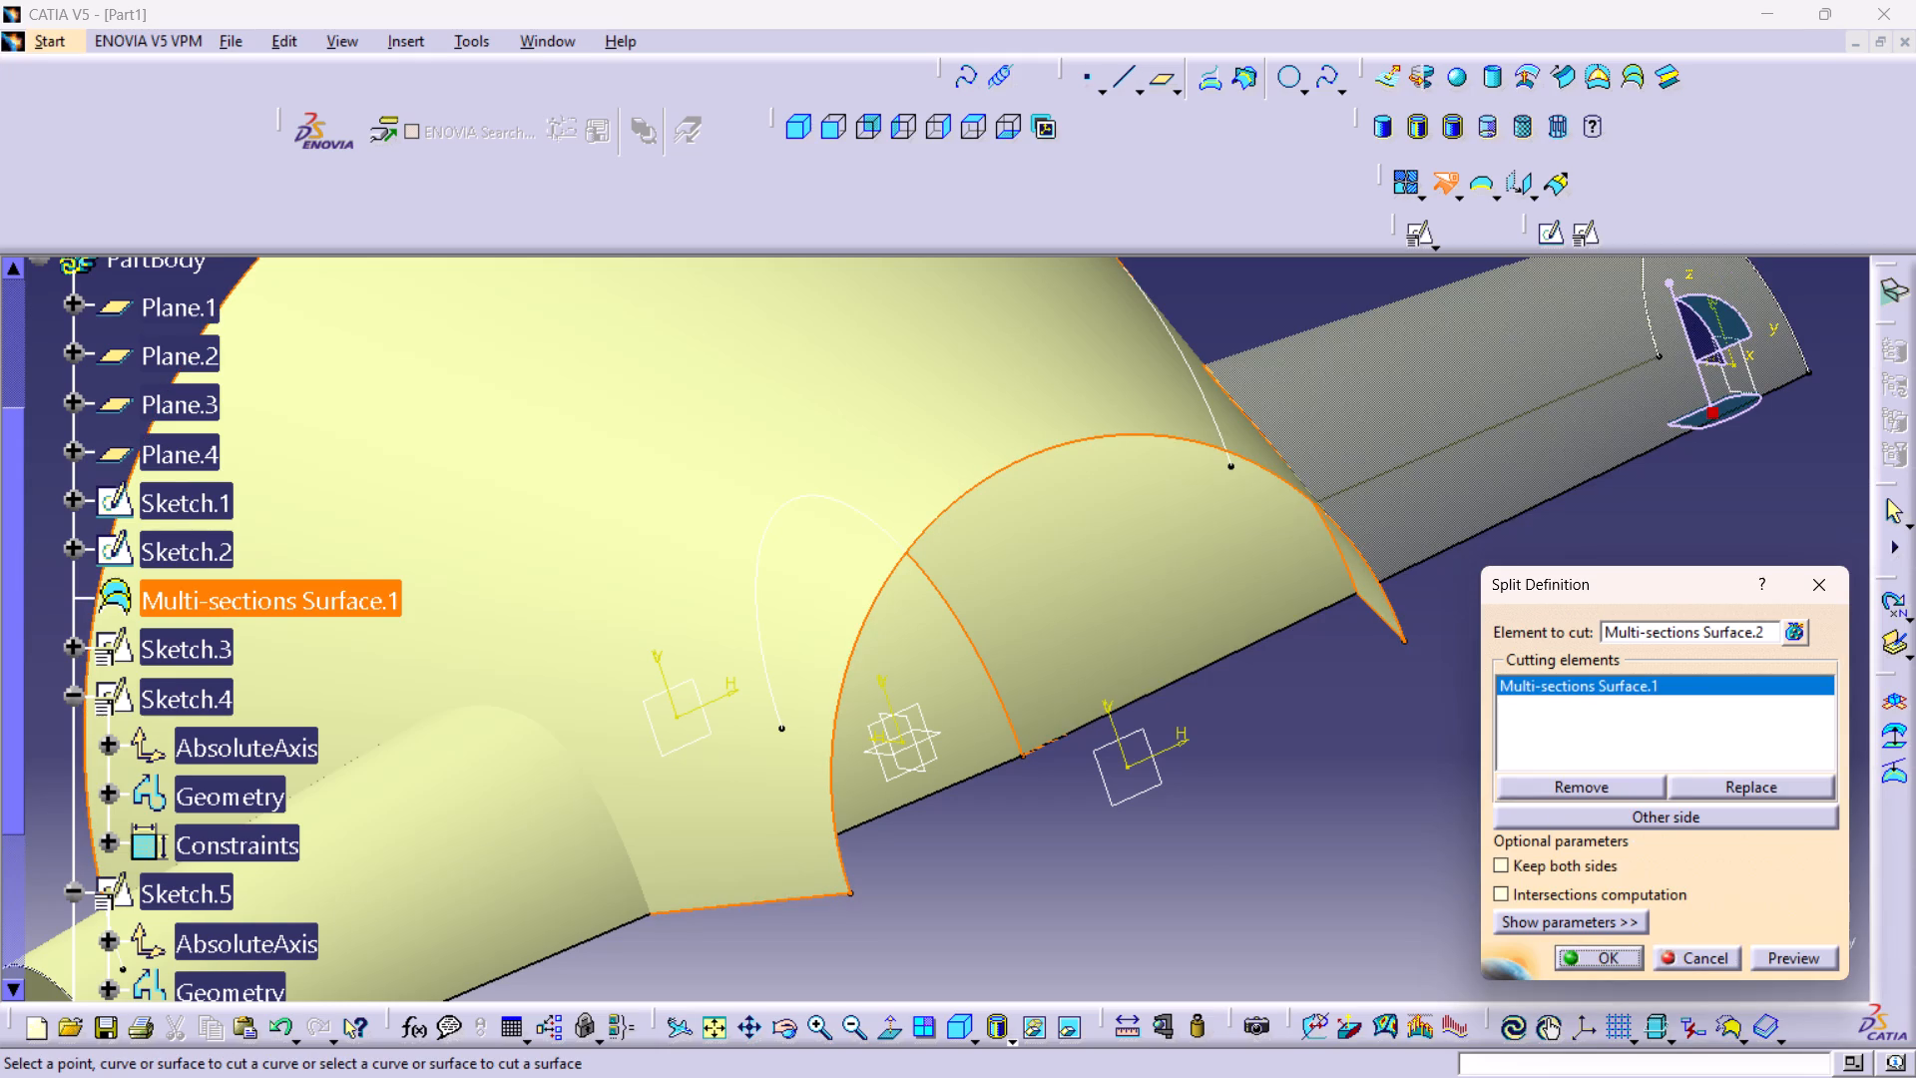
pyautogui.click(1661, 822)
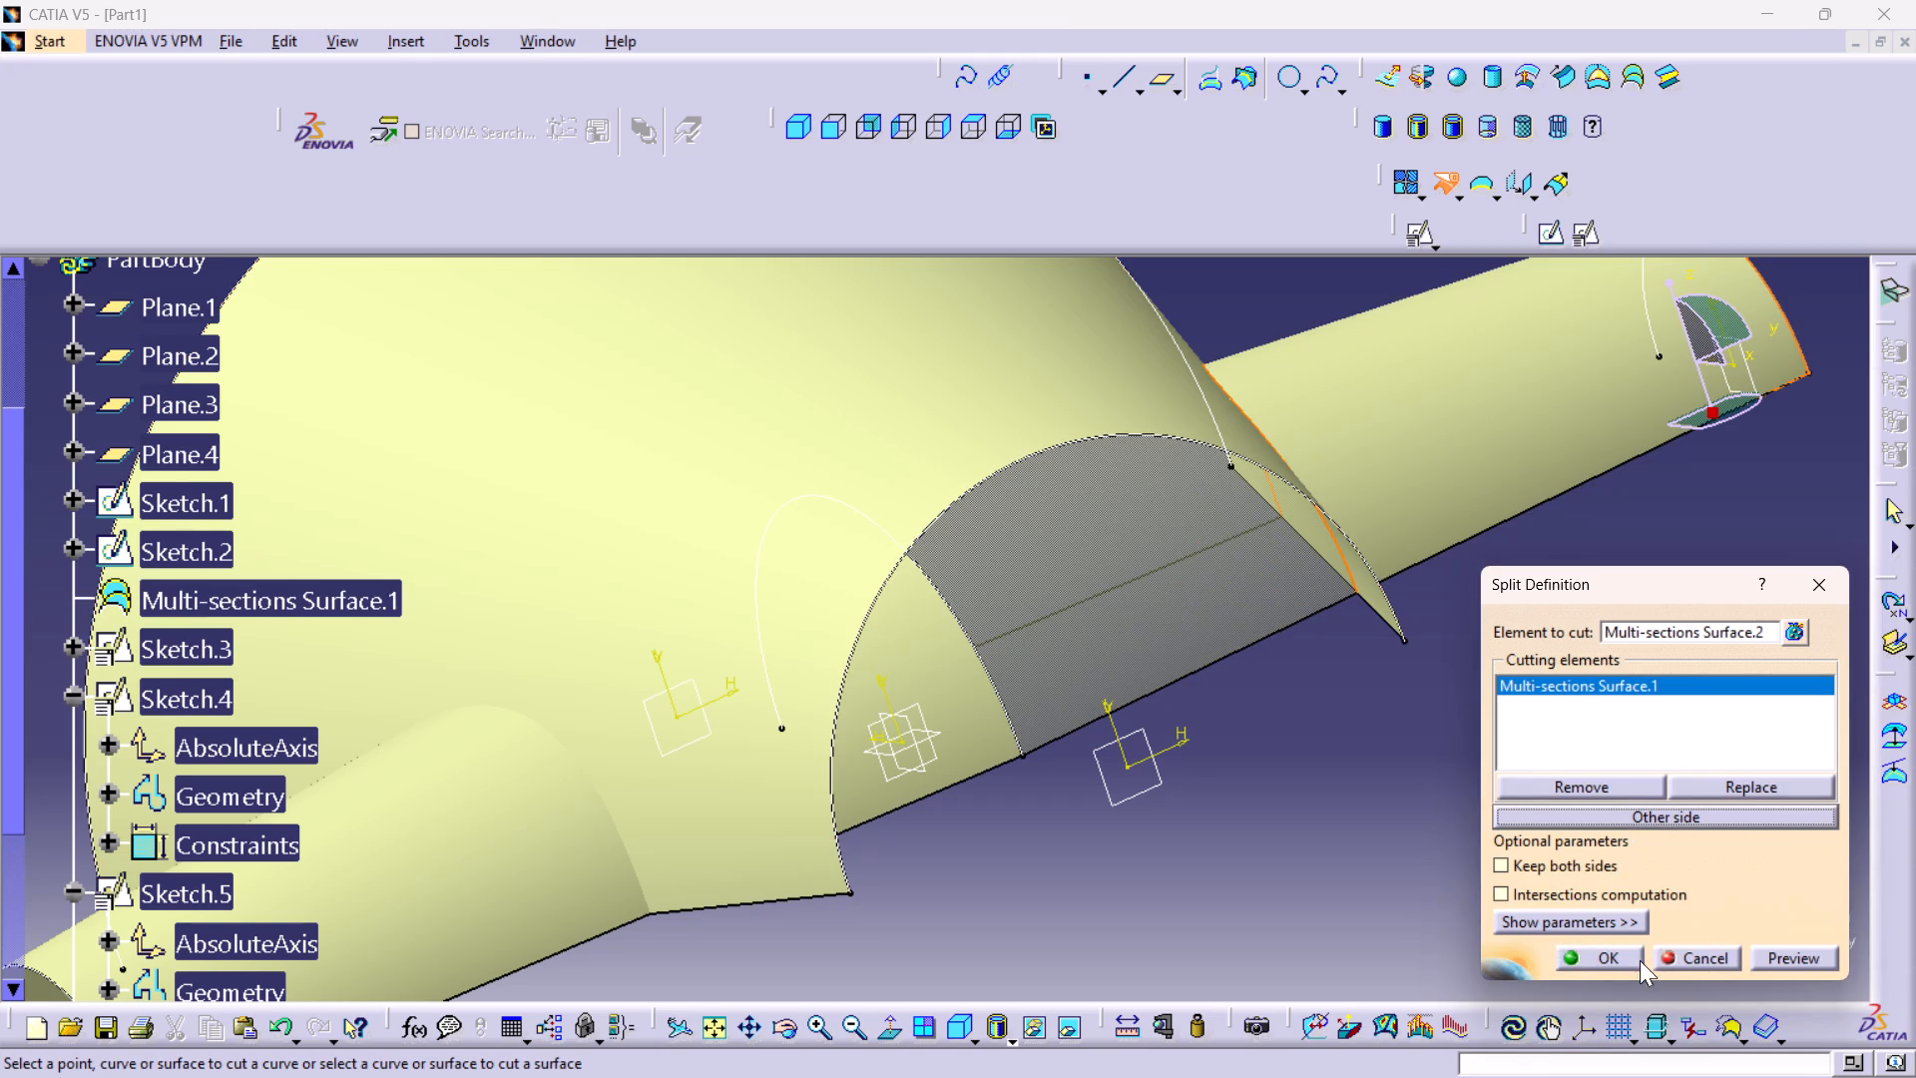
pyautogui.click(1618, 957)
# Examine the split side surface and the remaining inner portion of the opposite one from below and from the front.
pyautogui.moveTo(1035, 627); pyautogui.dragTo(1006, 568, button='middle')
pyautogui.moveTo(1035, 627); pyautogui.dragTo(1006, 568, button='right')
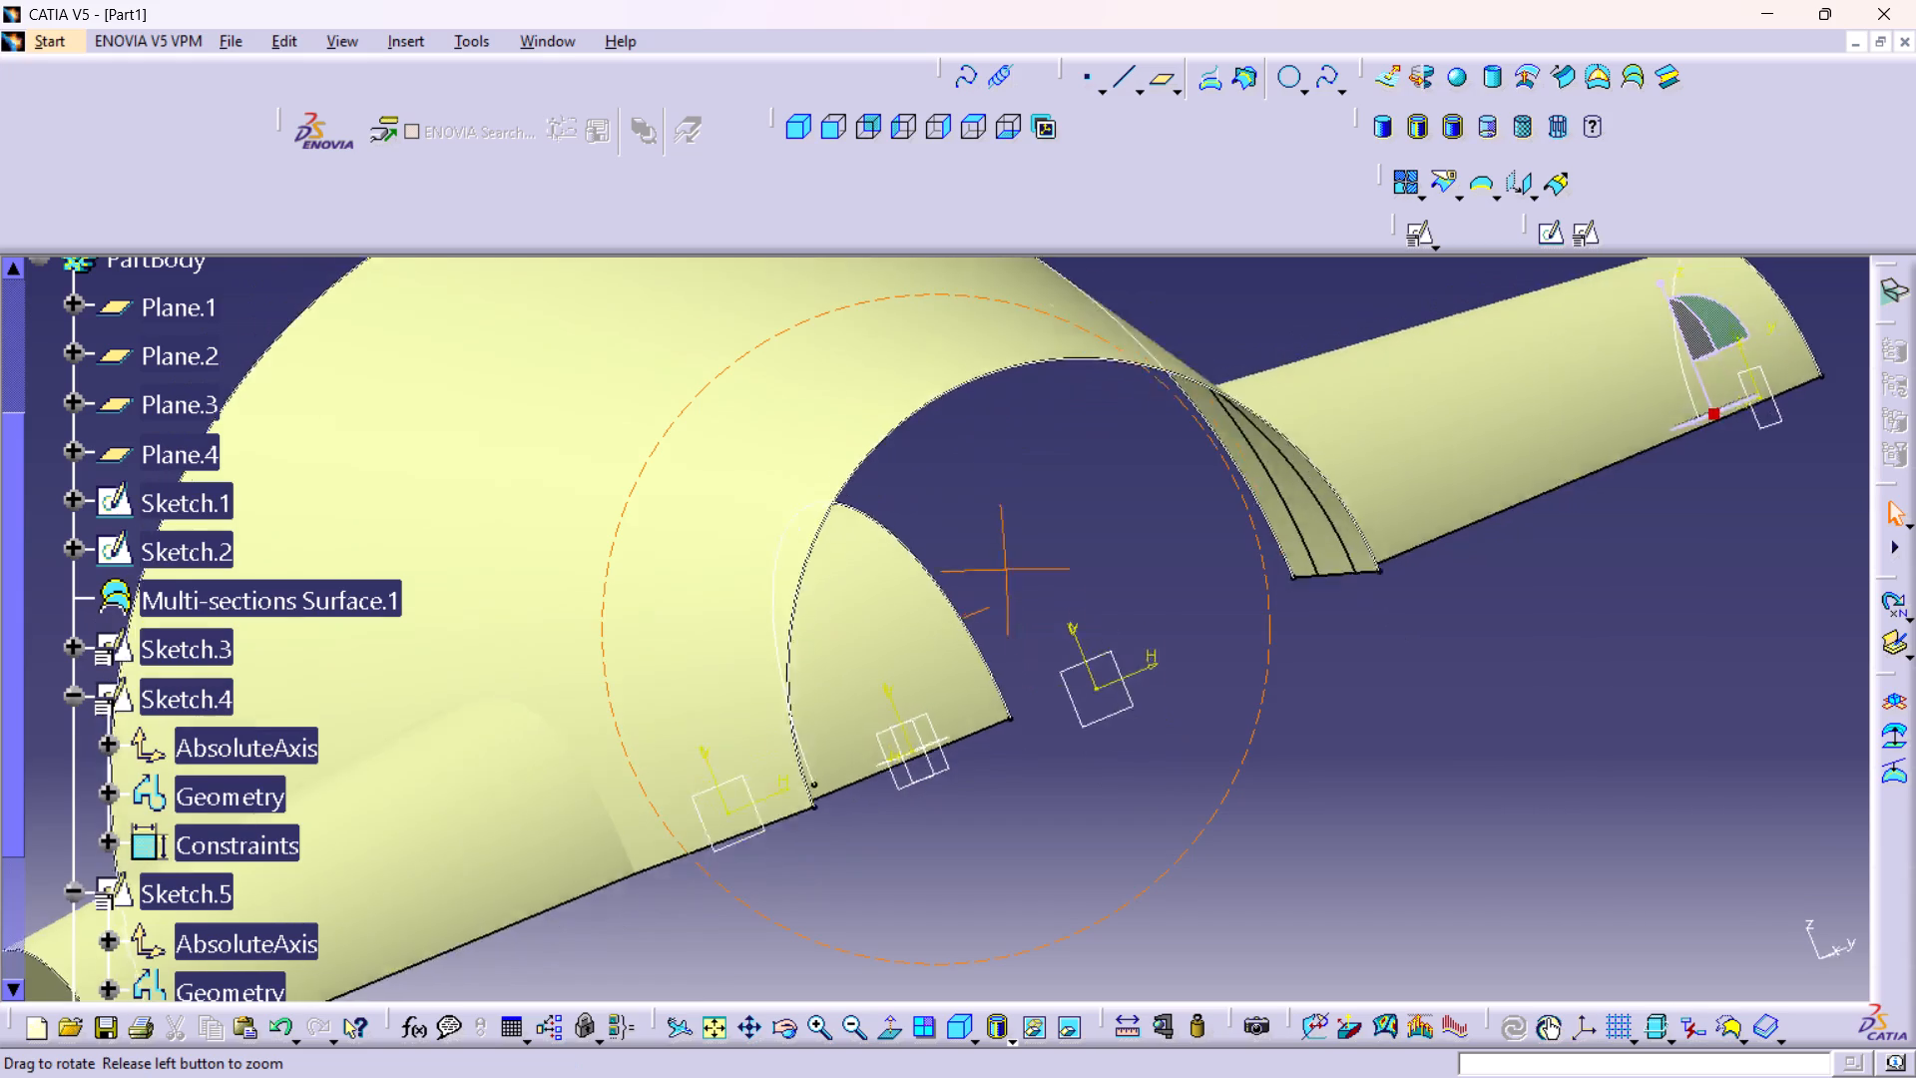
pyautogui.moveTo(1006, 568); pyautogui.dragTo(858, 458, button='middle')
pyautogui.moveTo(1006, 568); pyautogui.dragTo(858, 458, button='right')
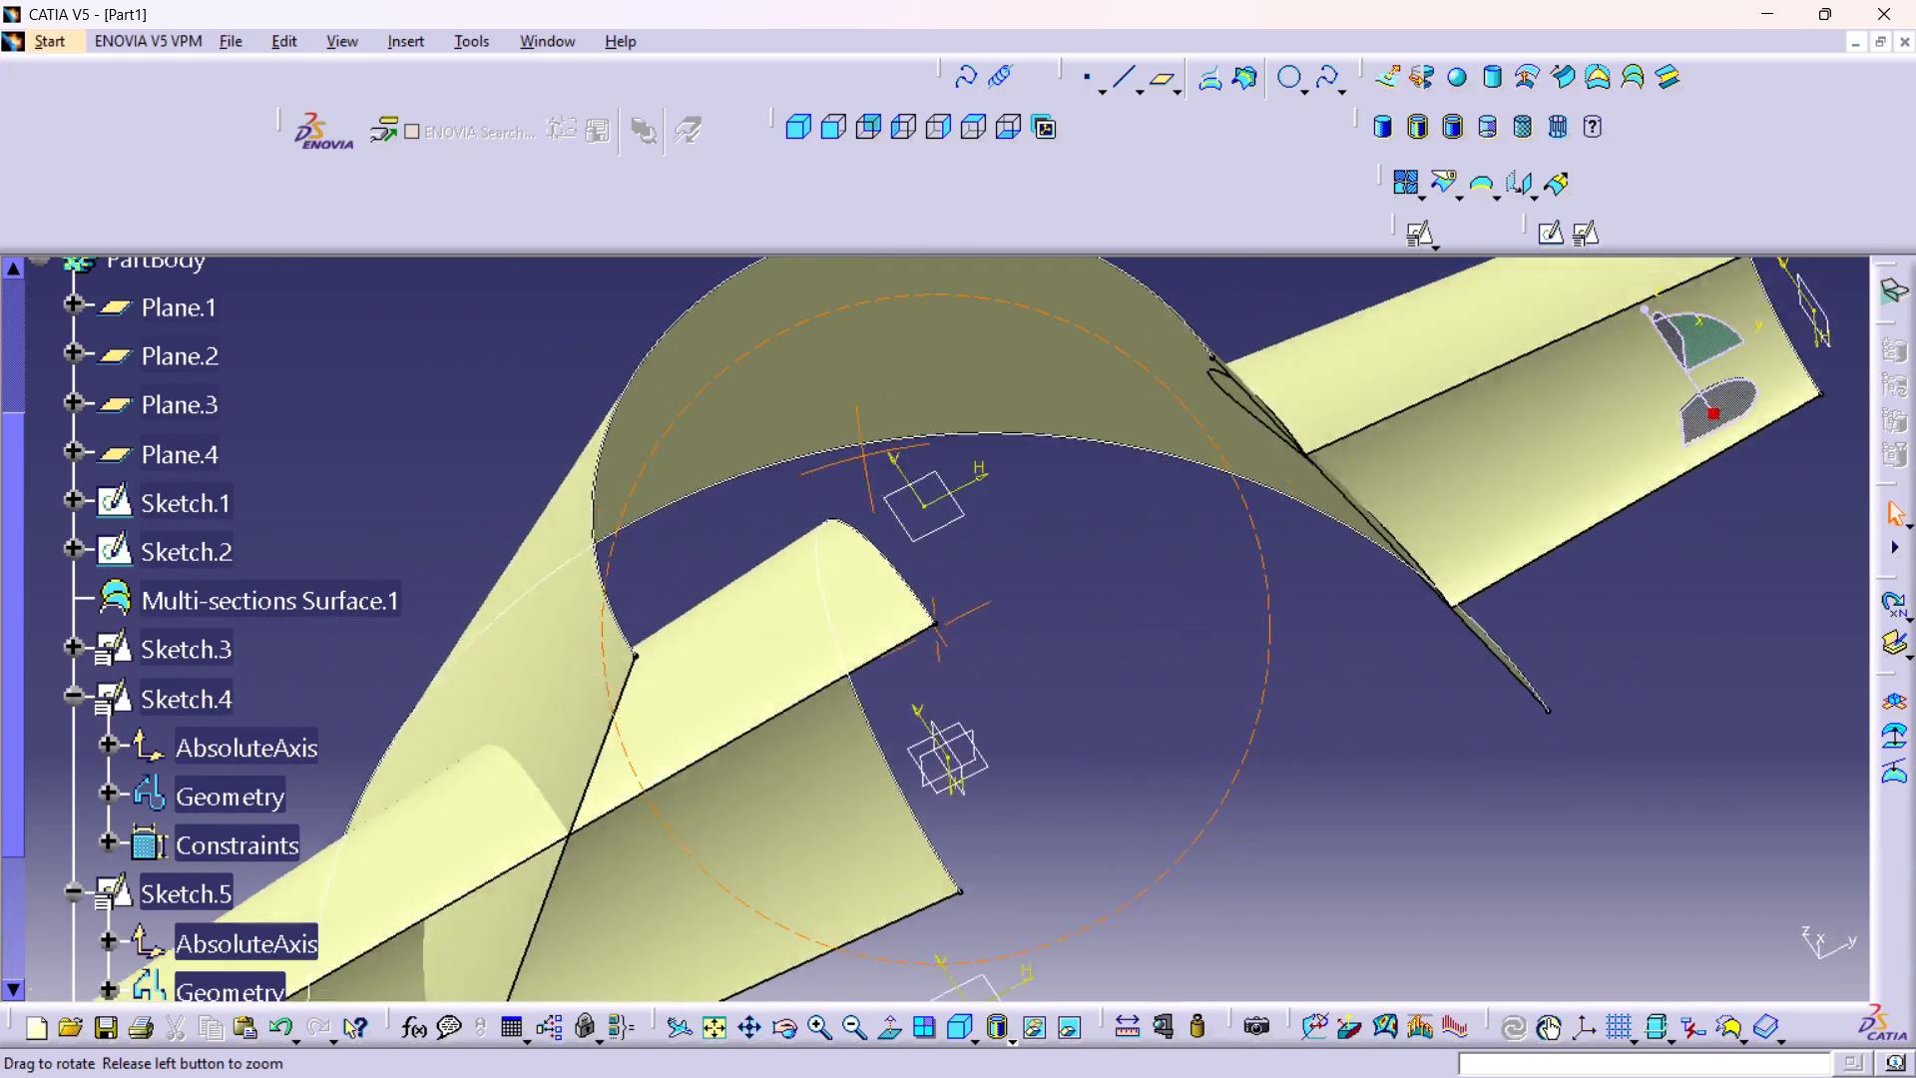
pyautogui.moveTo(858, 458); pyautogui.dragTo(701, 474, button='middle')
pyautogui.moveTo(858, 458); pyautogui.dragTo(701, 474, button='right')
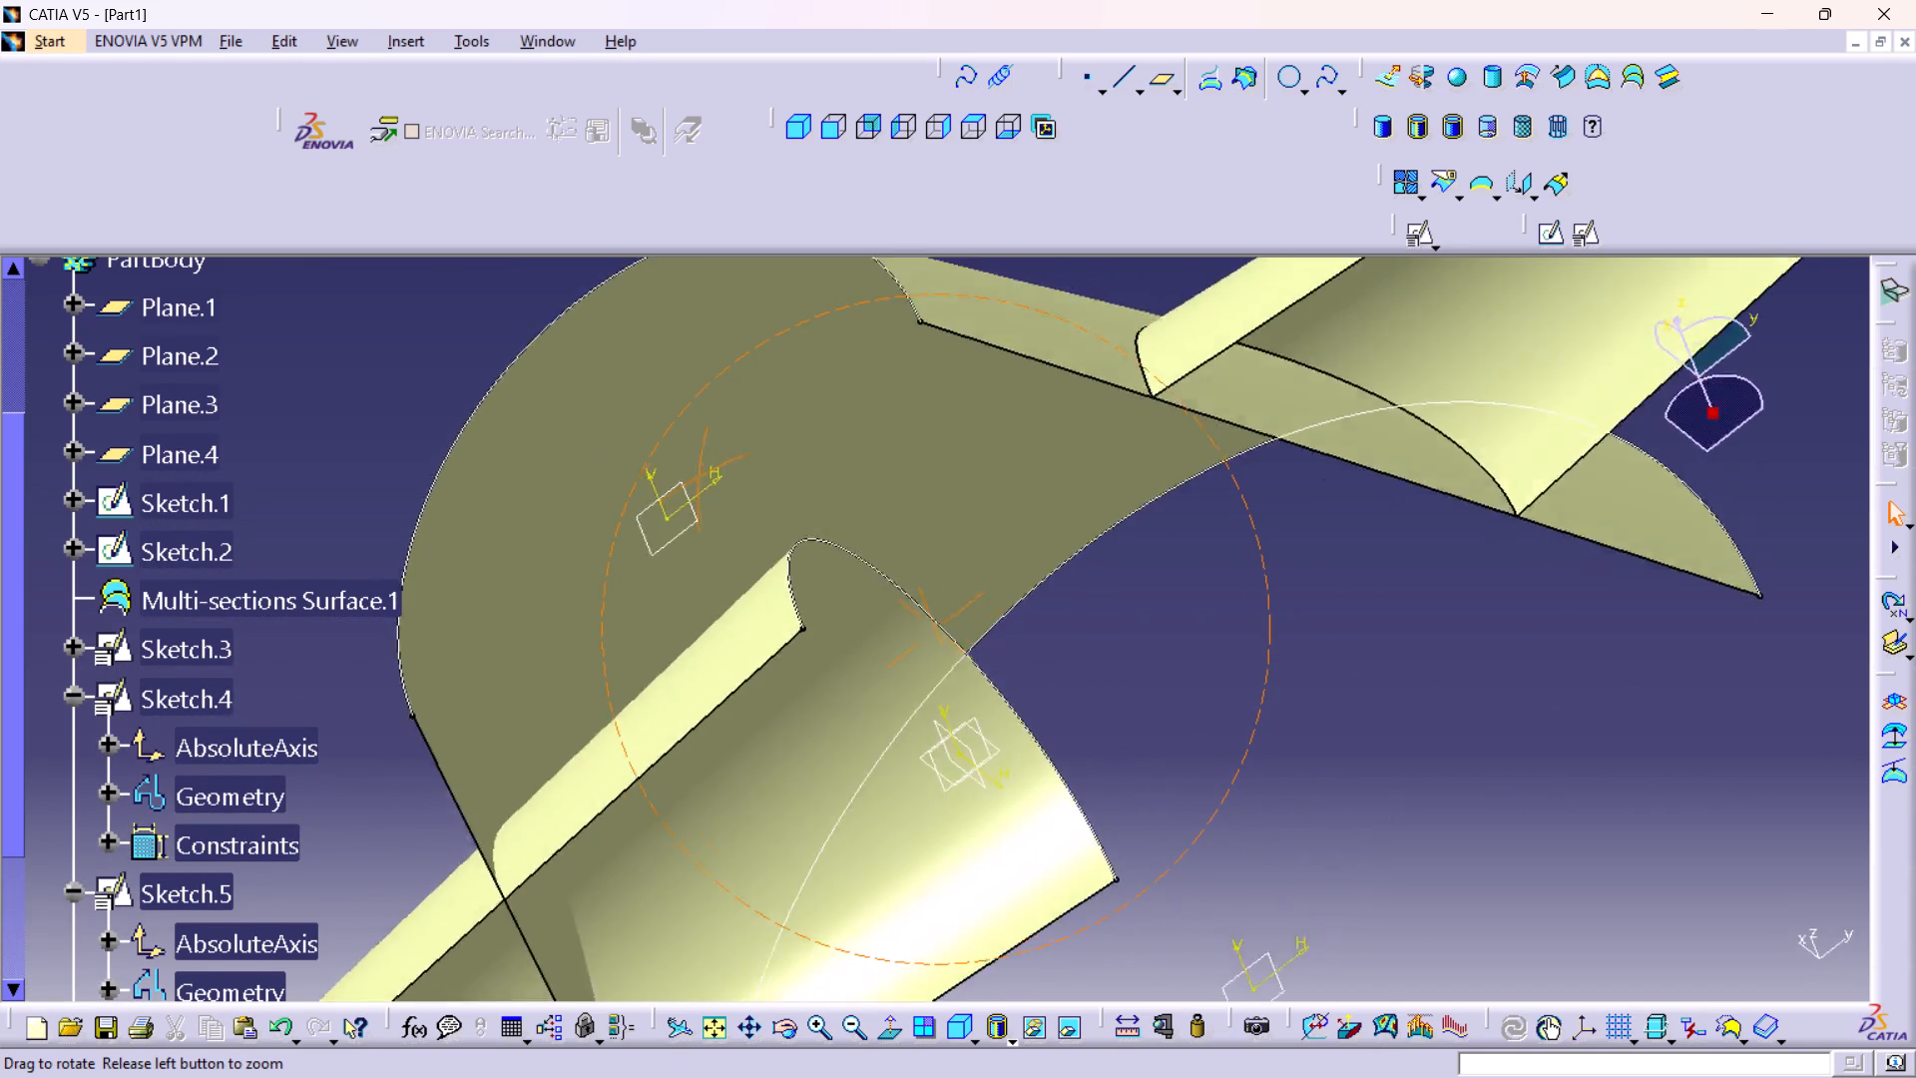
pyautogui.moveTo(701, 474); pyautogui.dragTo(888, 648, button='right')
pyautogui.moveTo(701, 474); pyautogui.dragTo(888, 648, button='middle')
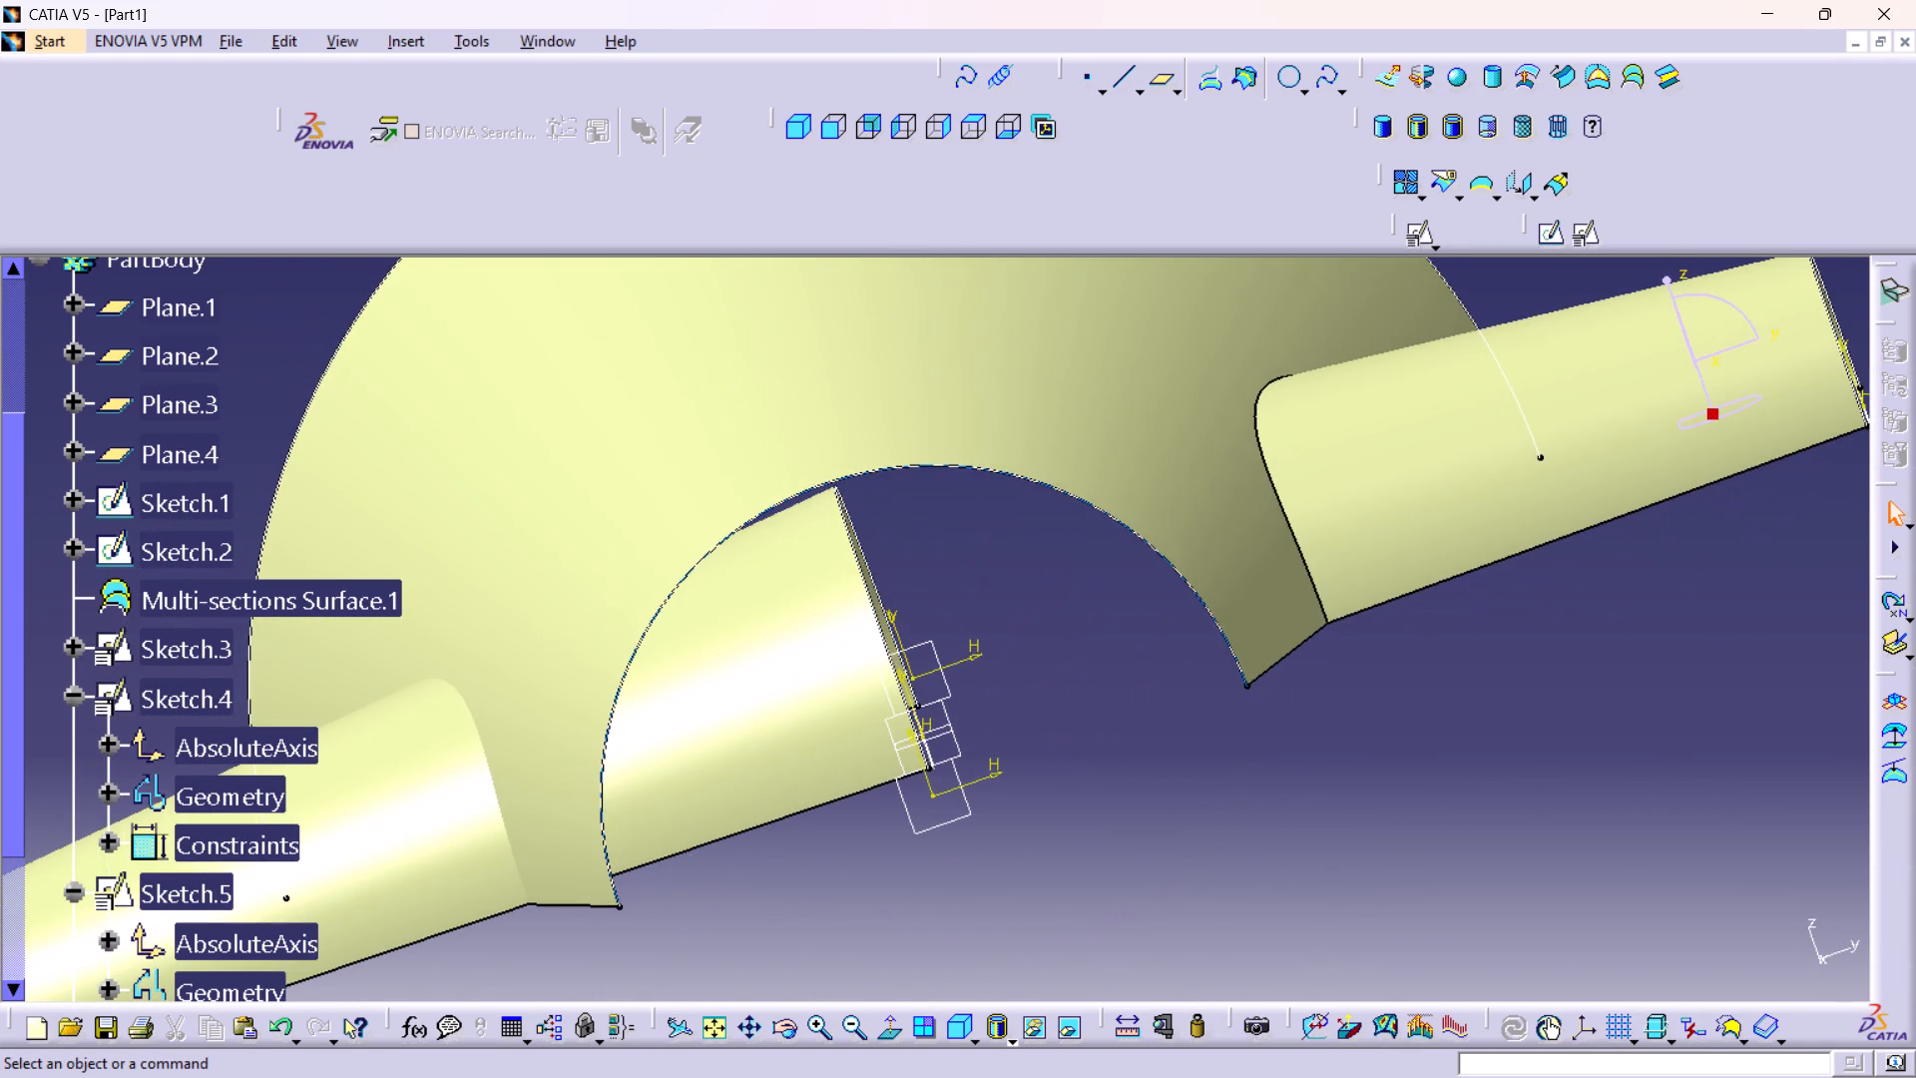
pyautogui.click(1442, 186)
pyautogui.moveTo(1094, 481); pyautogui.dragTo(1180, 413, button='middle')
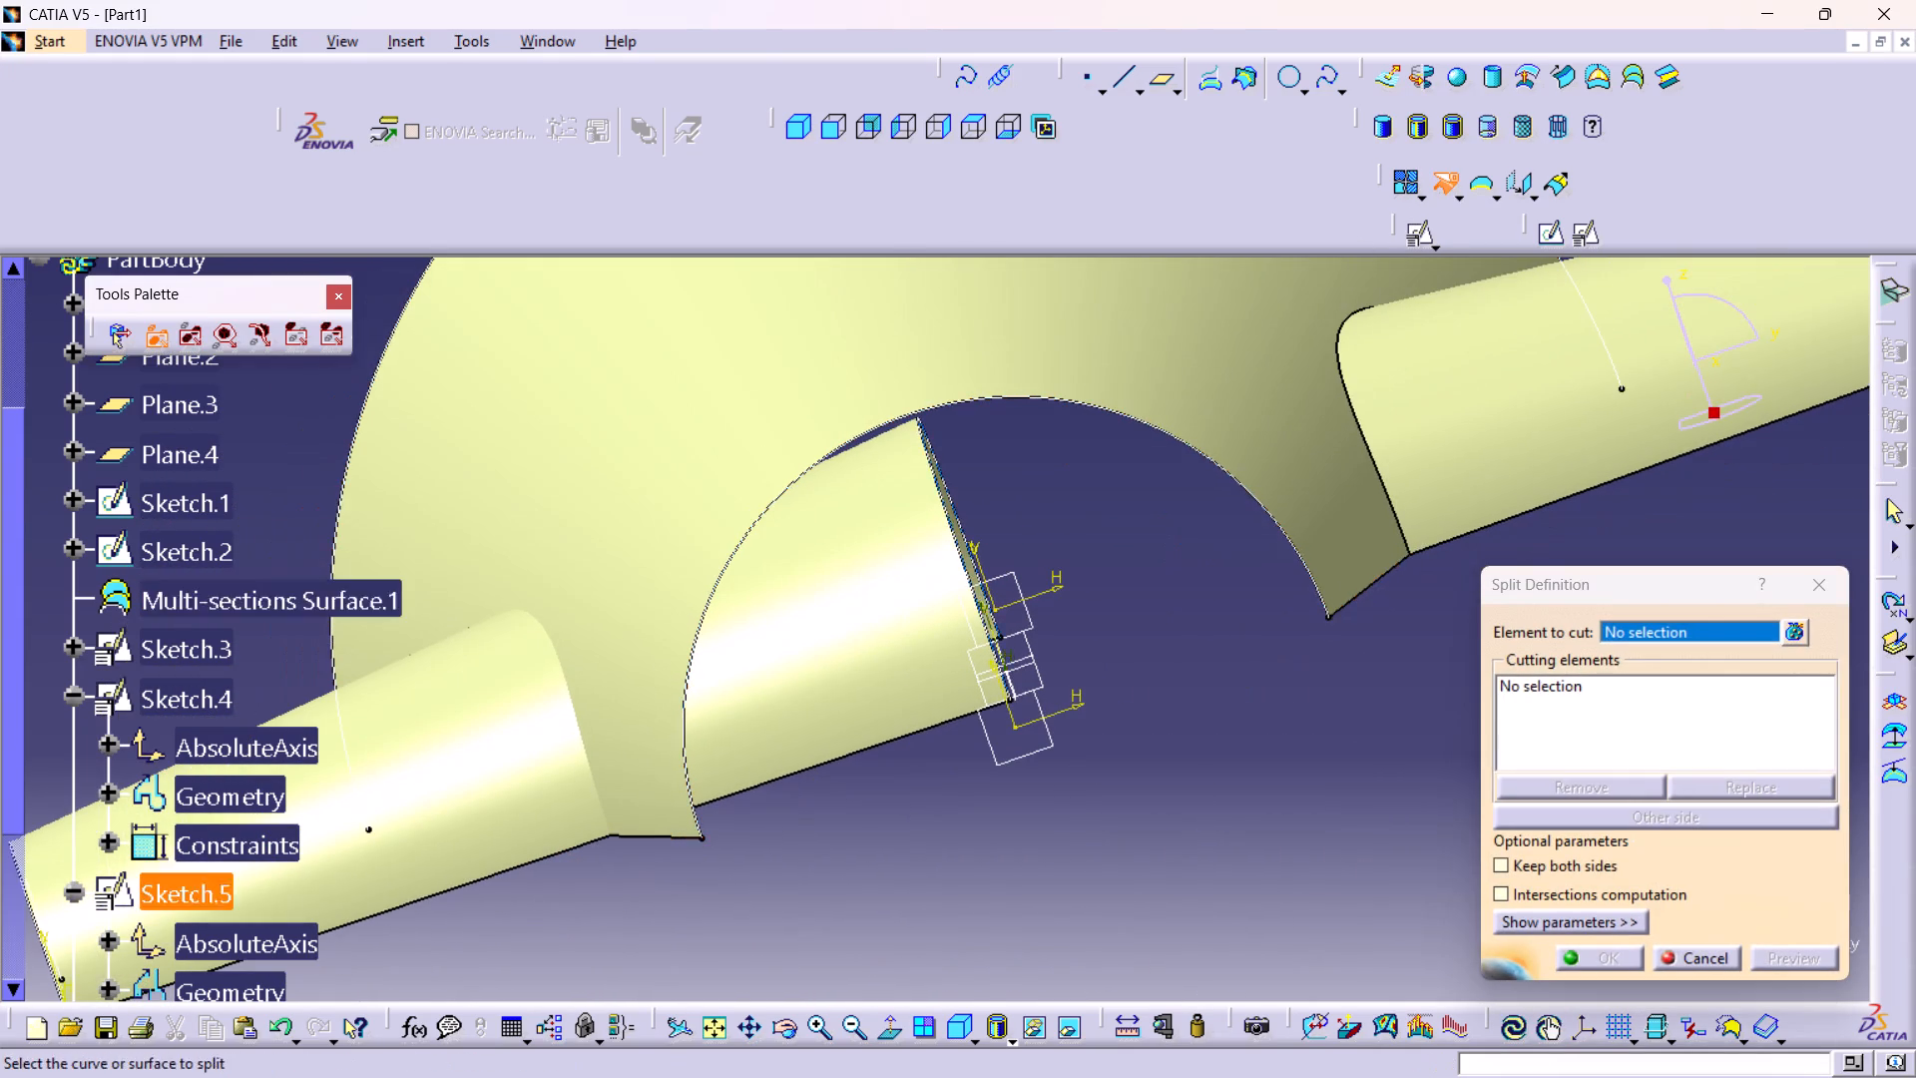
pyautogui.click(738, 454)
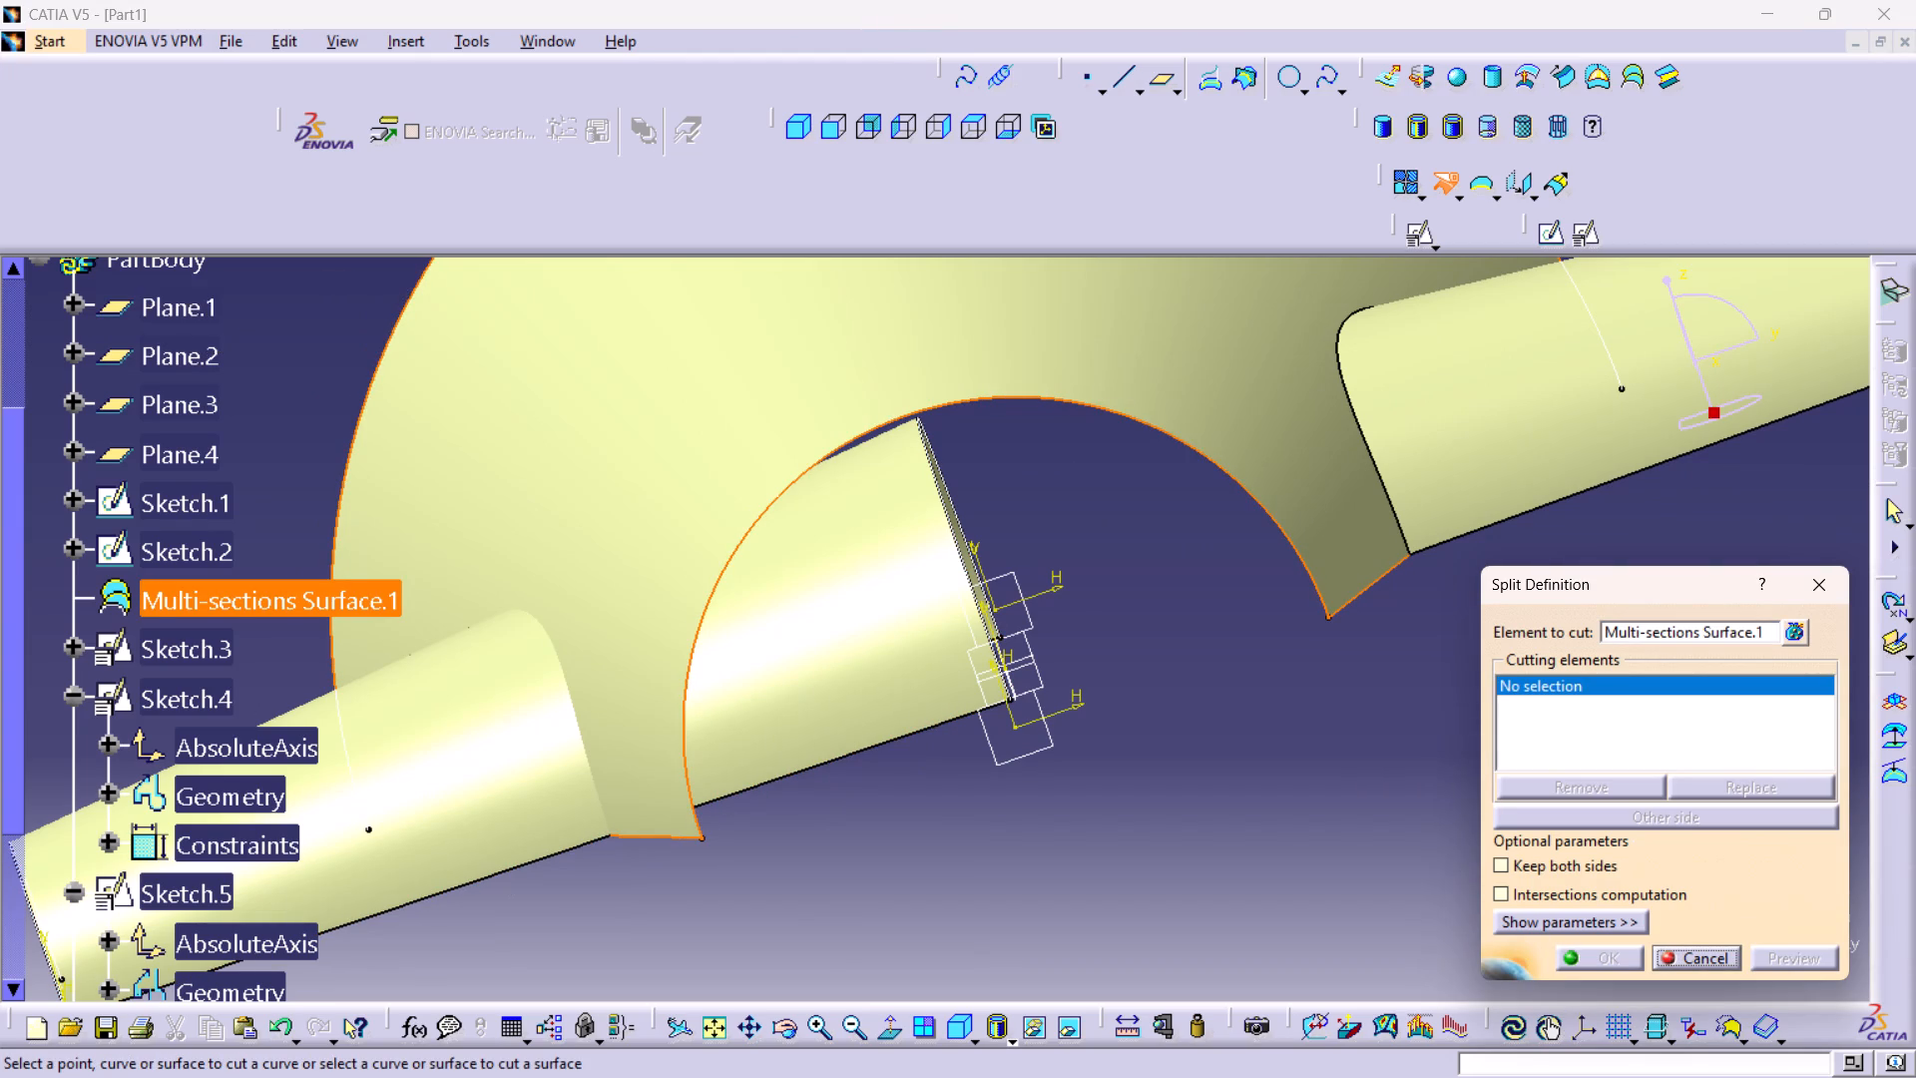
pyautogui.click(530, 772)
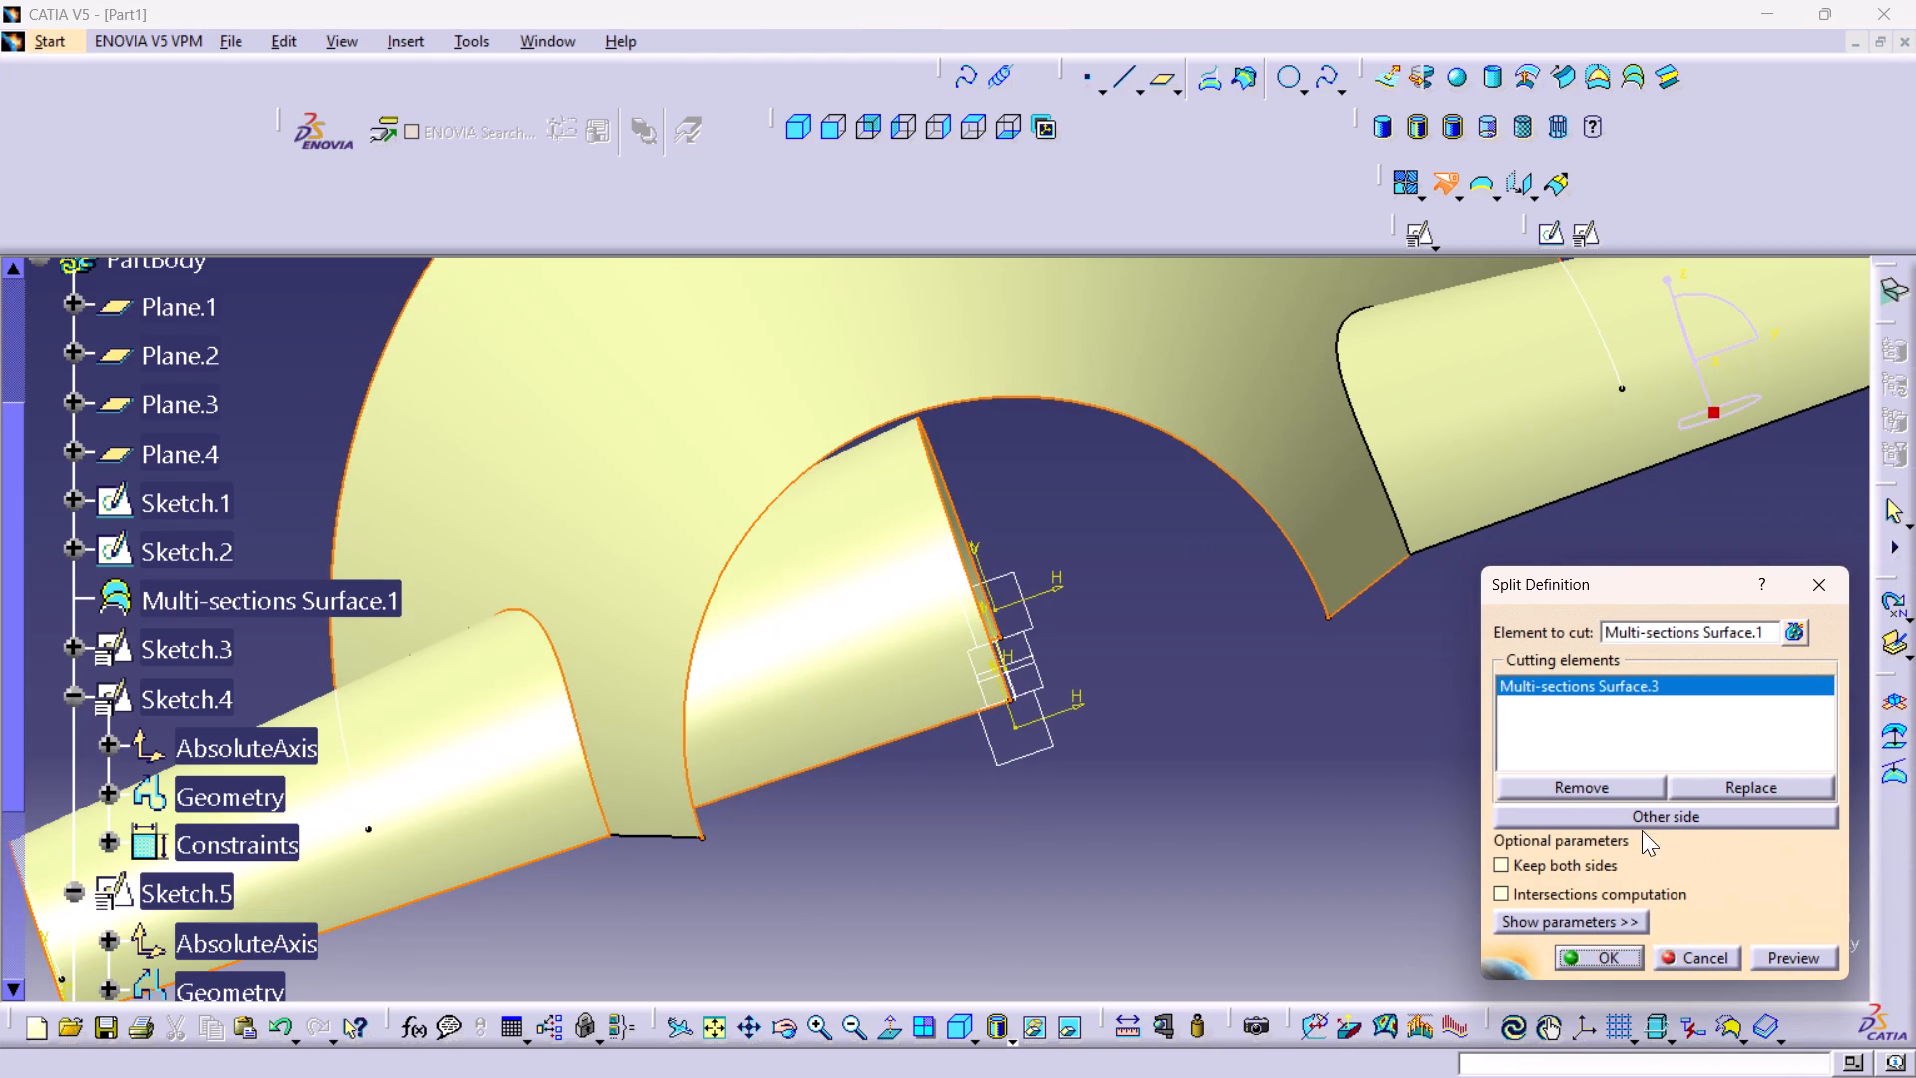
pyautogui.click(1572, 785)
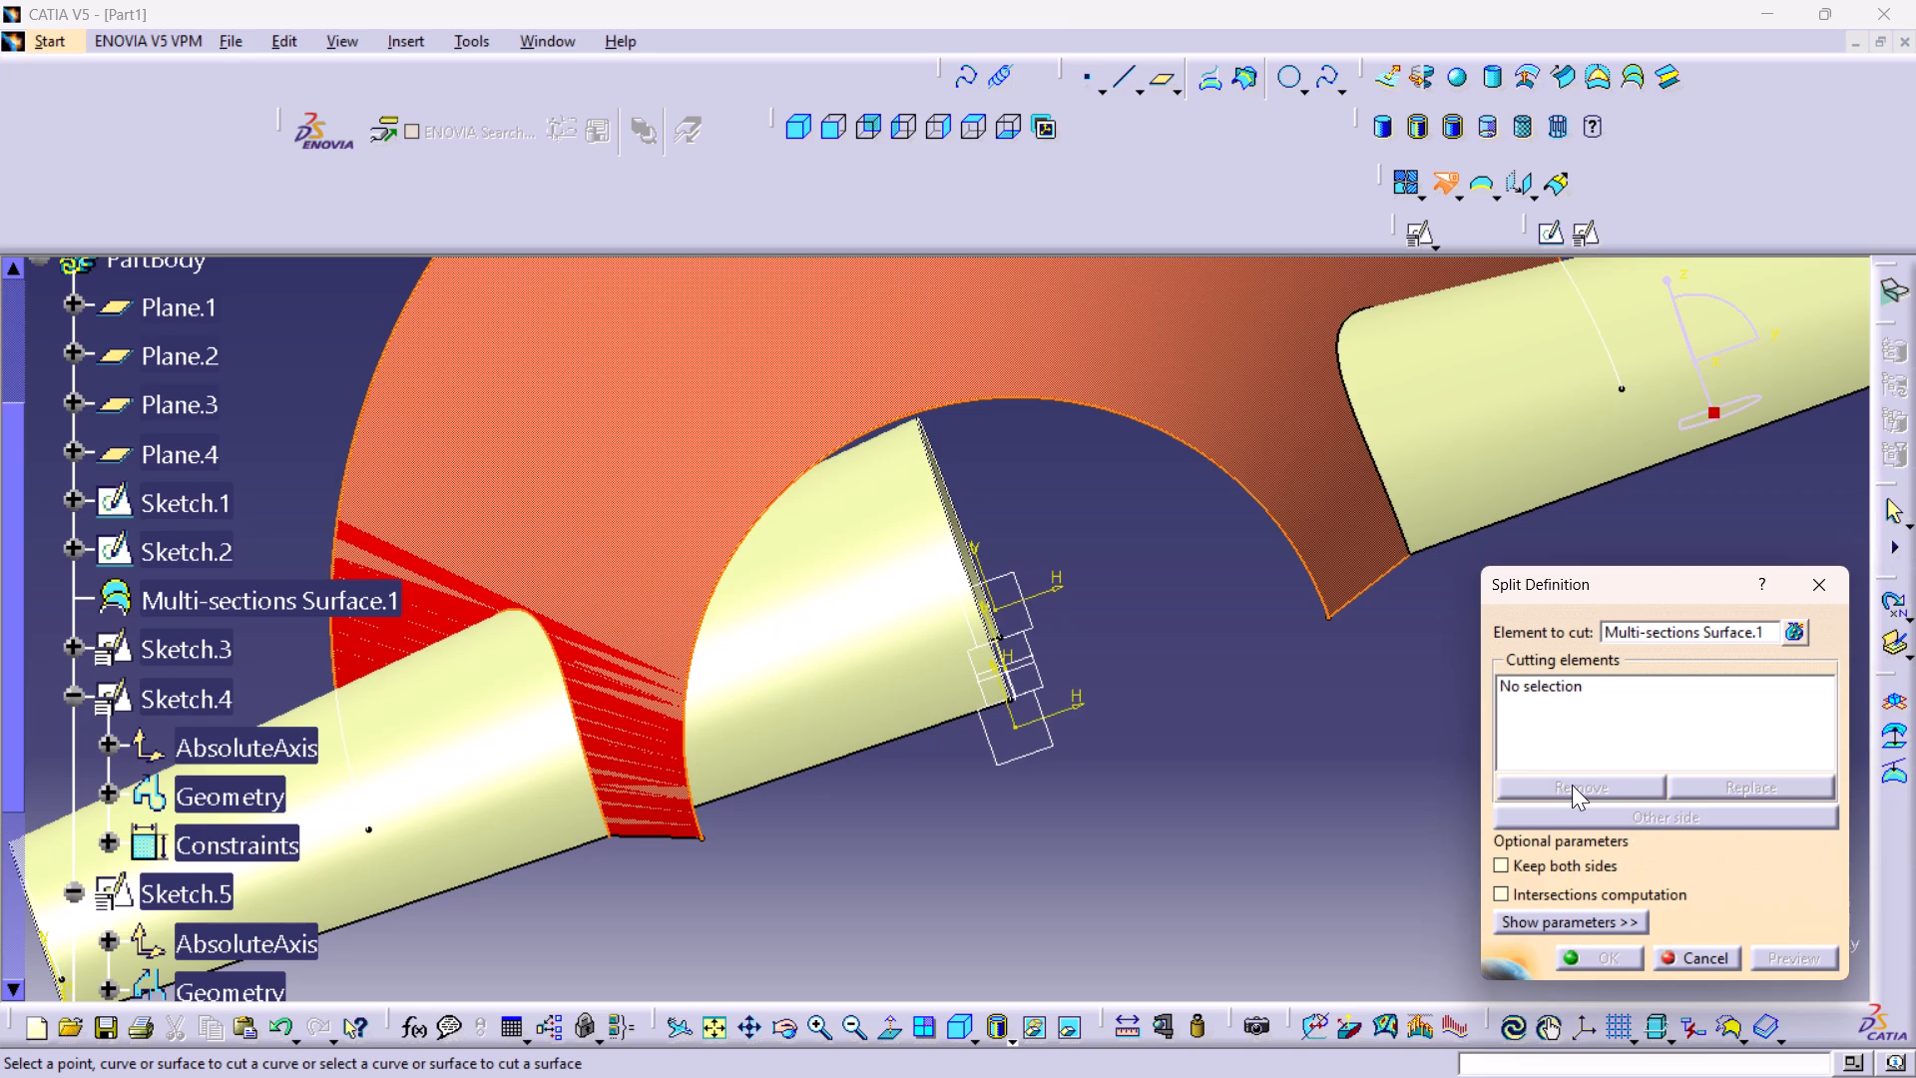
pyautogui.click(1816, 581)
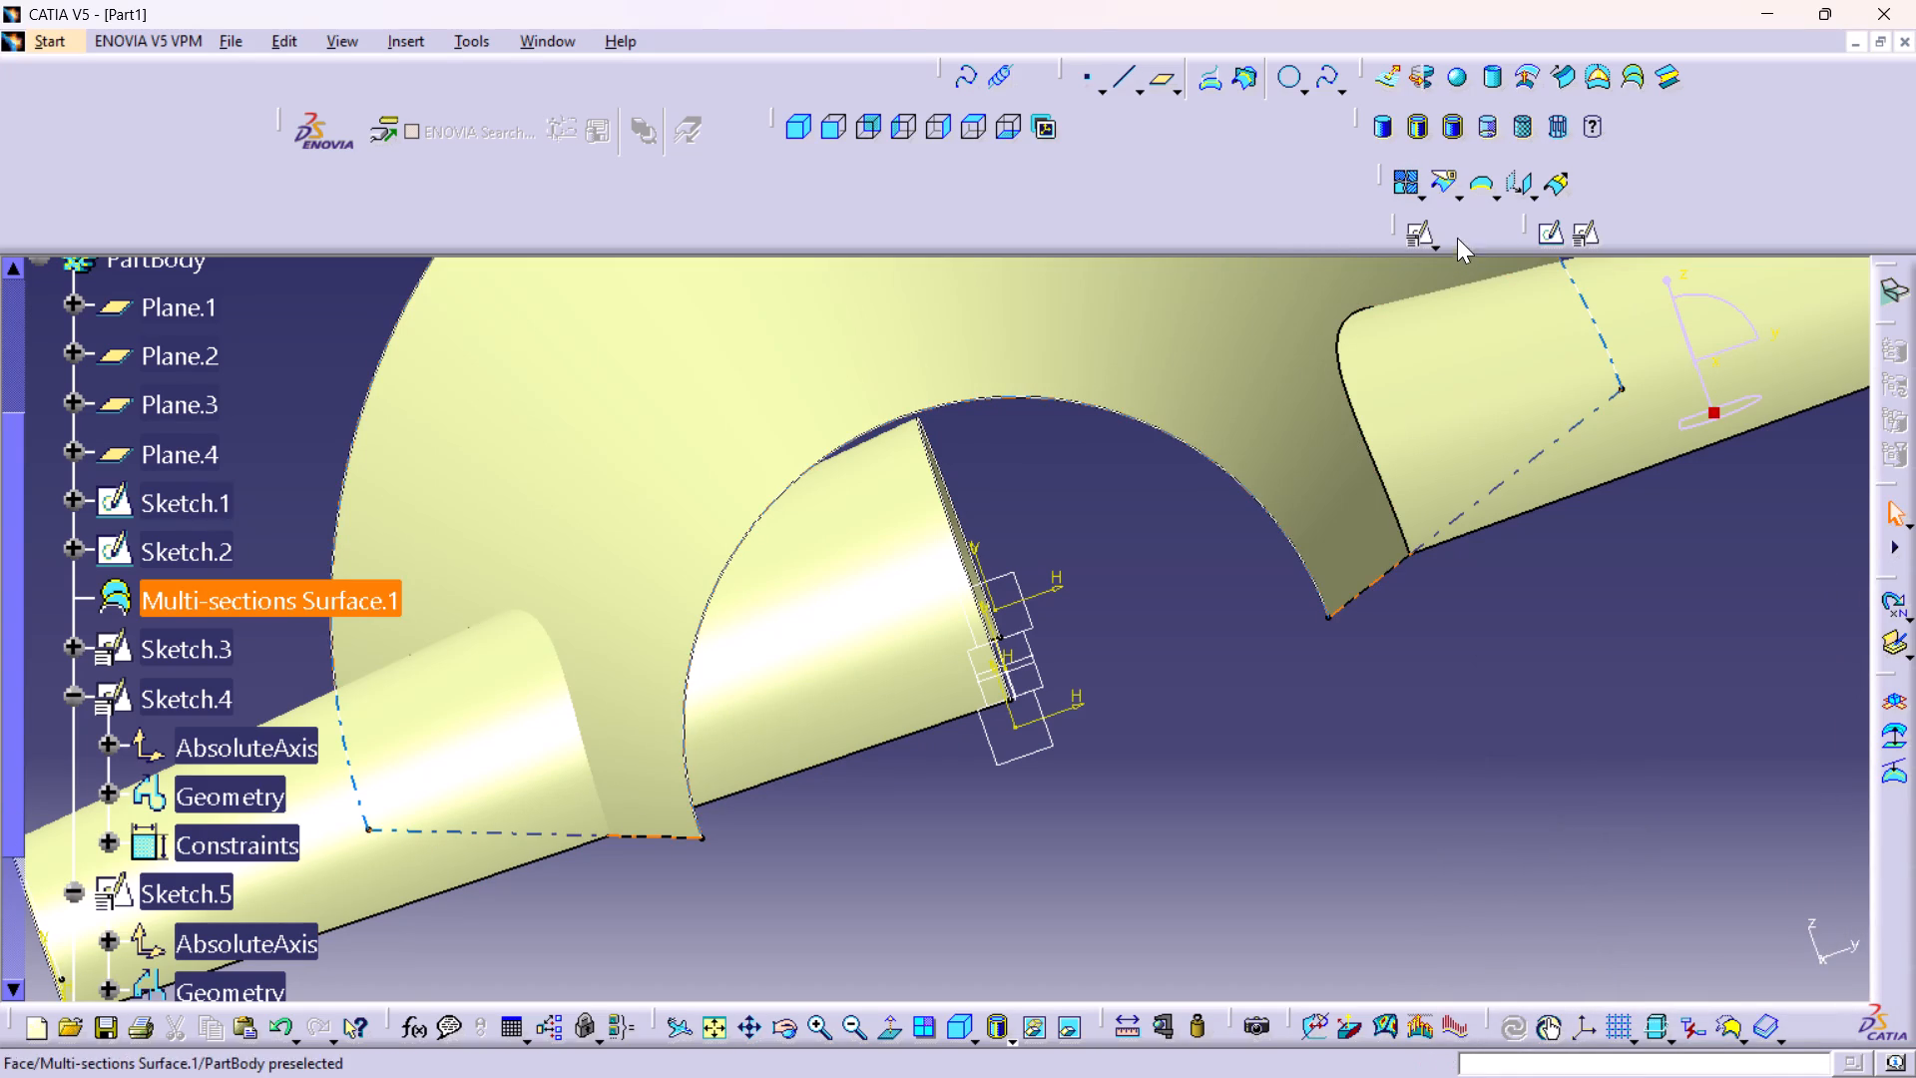
# Split side surface Multi-sections Surface.3 with main surface Multi-sections Surface.1, keeping the portion outside the main surface.
pyautogui.doubleClick(1439, 190)
pyautogui.click(504, 744)
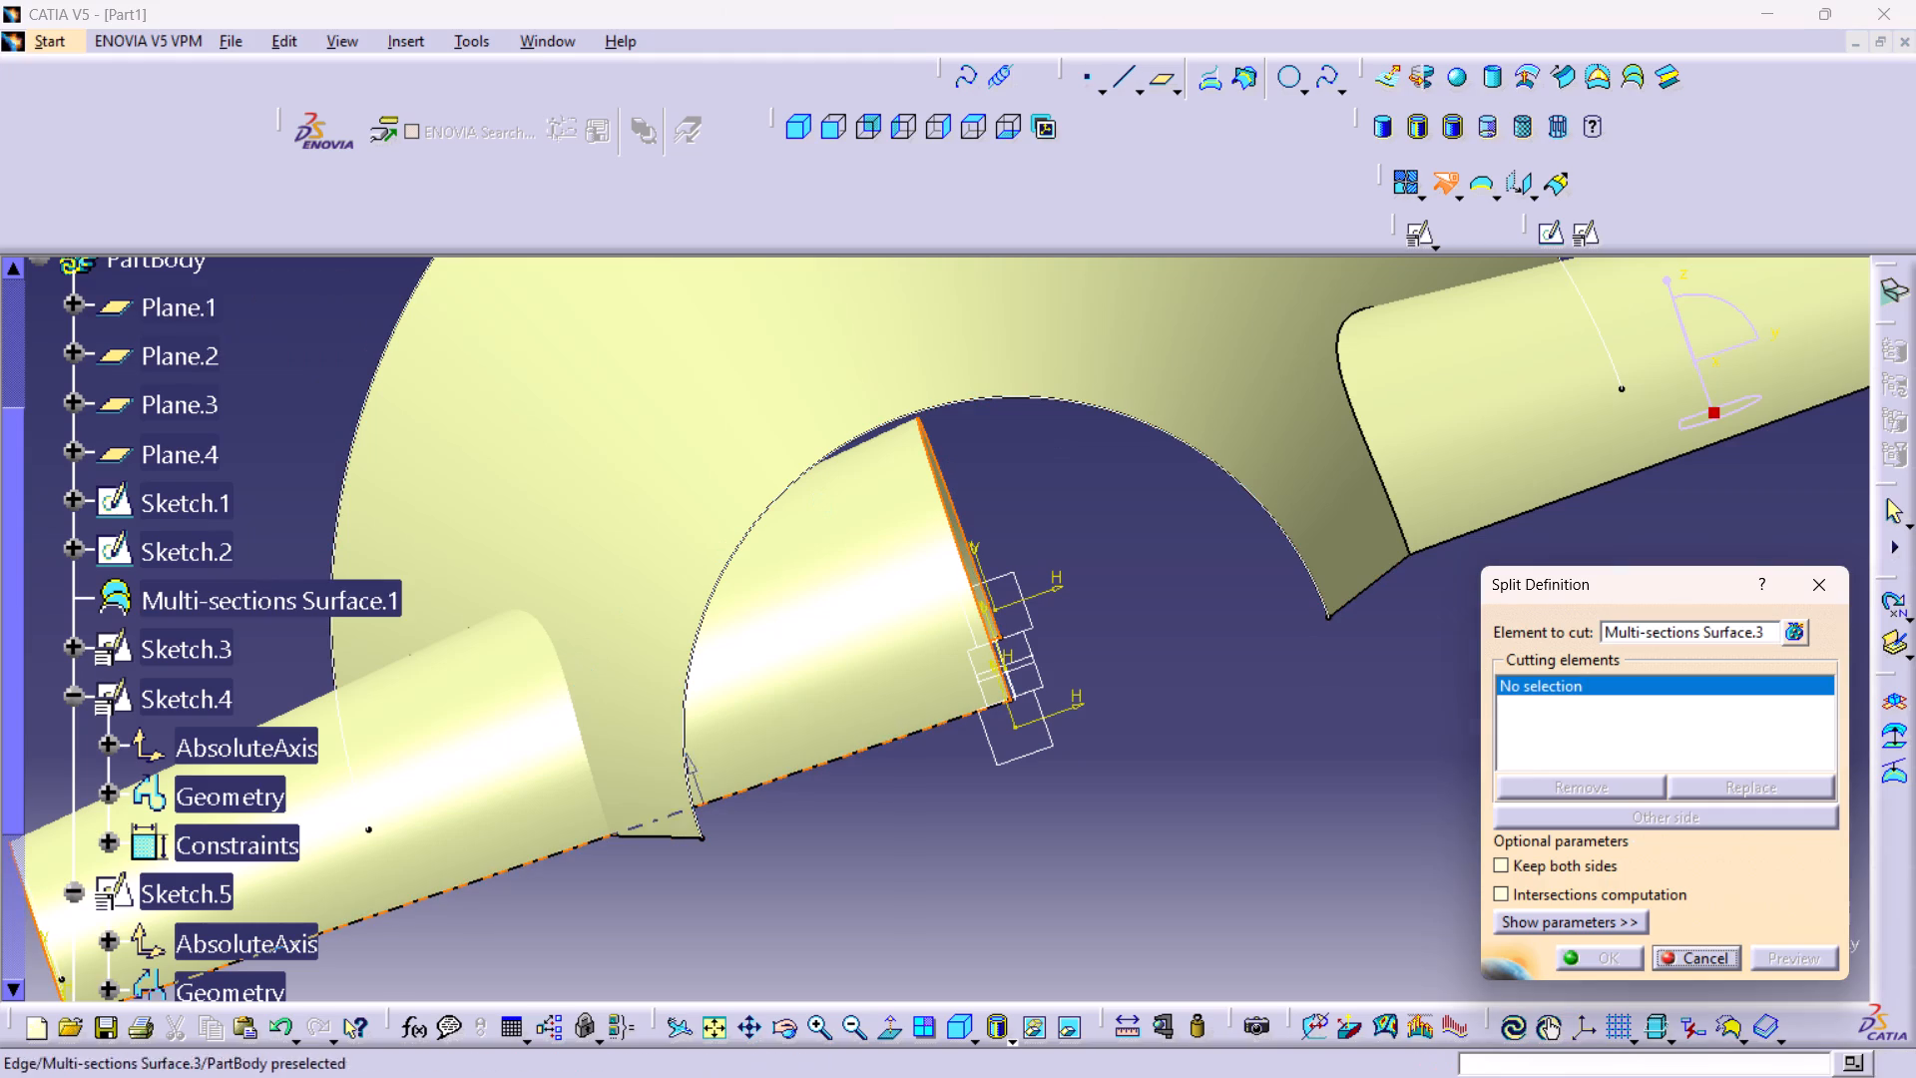
pyautogui.click(839, 387)
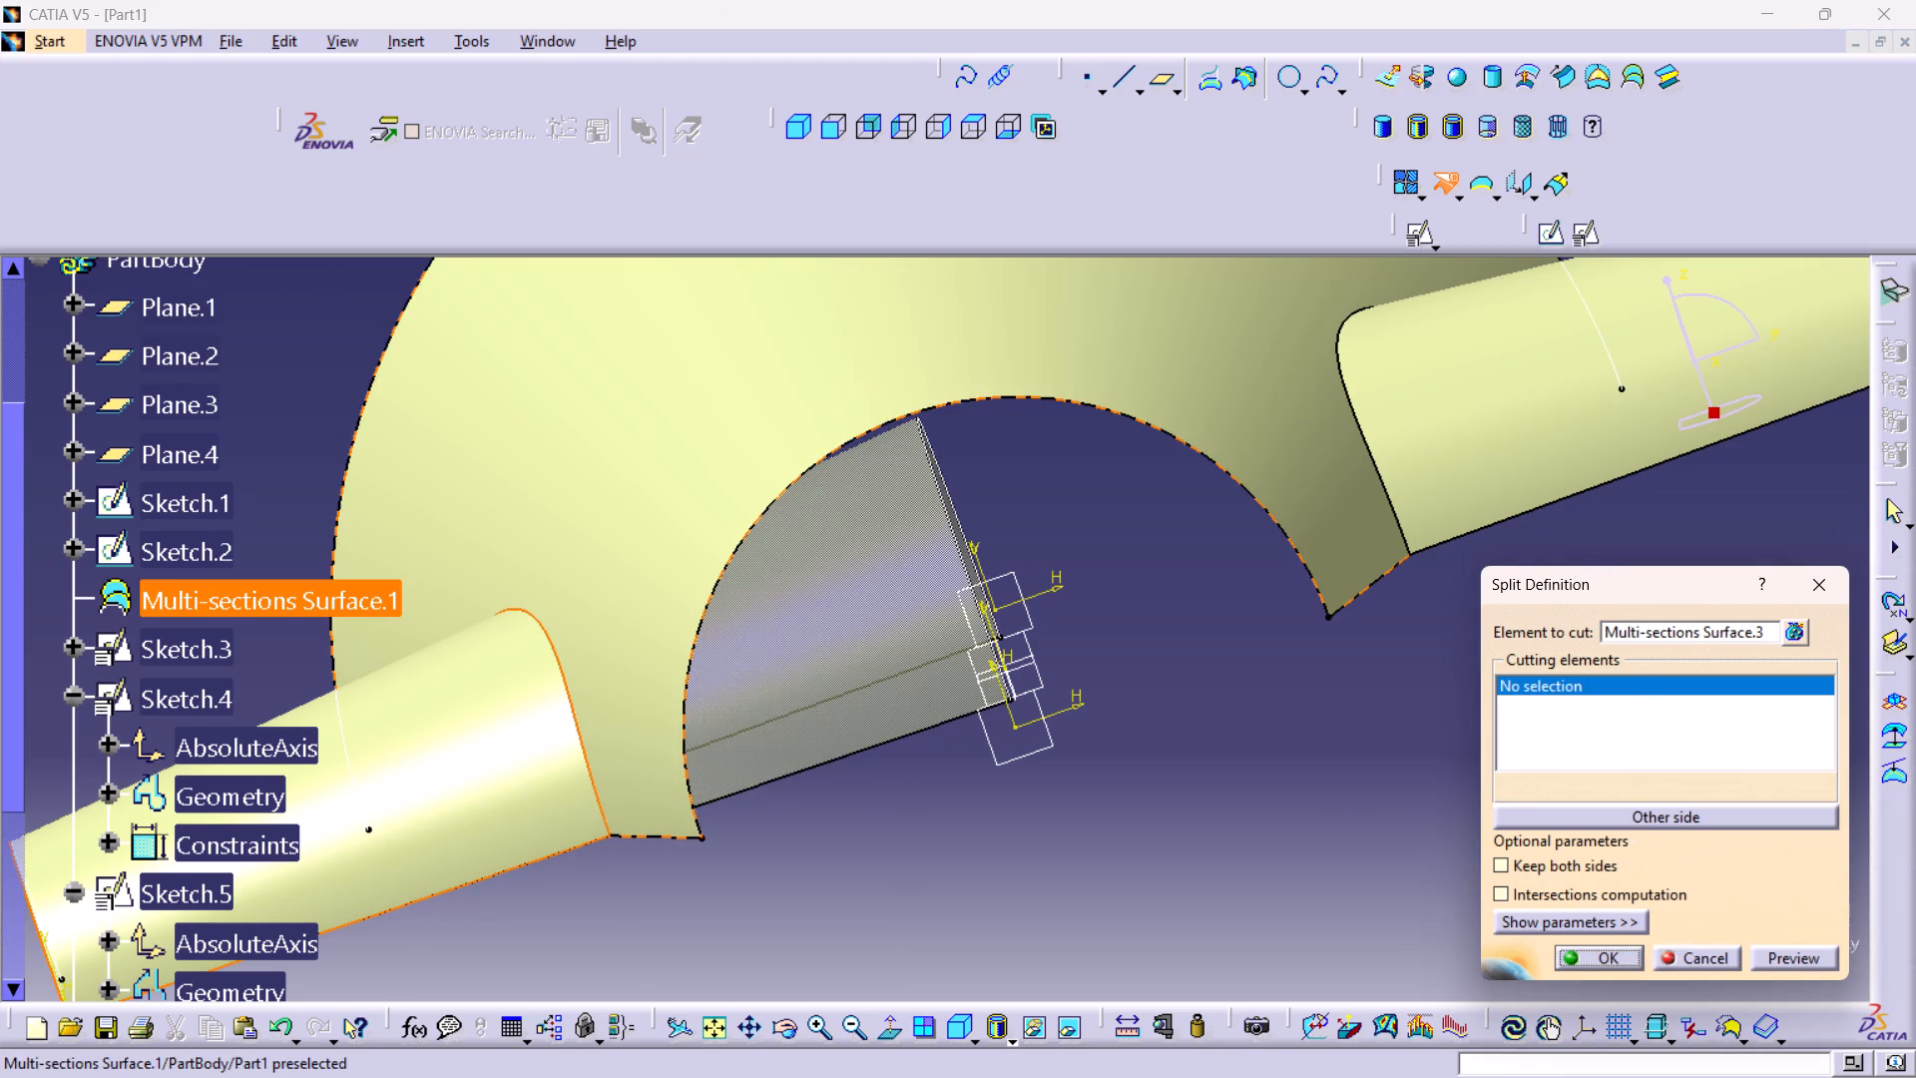
pyautogui.click(1593, 966)
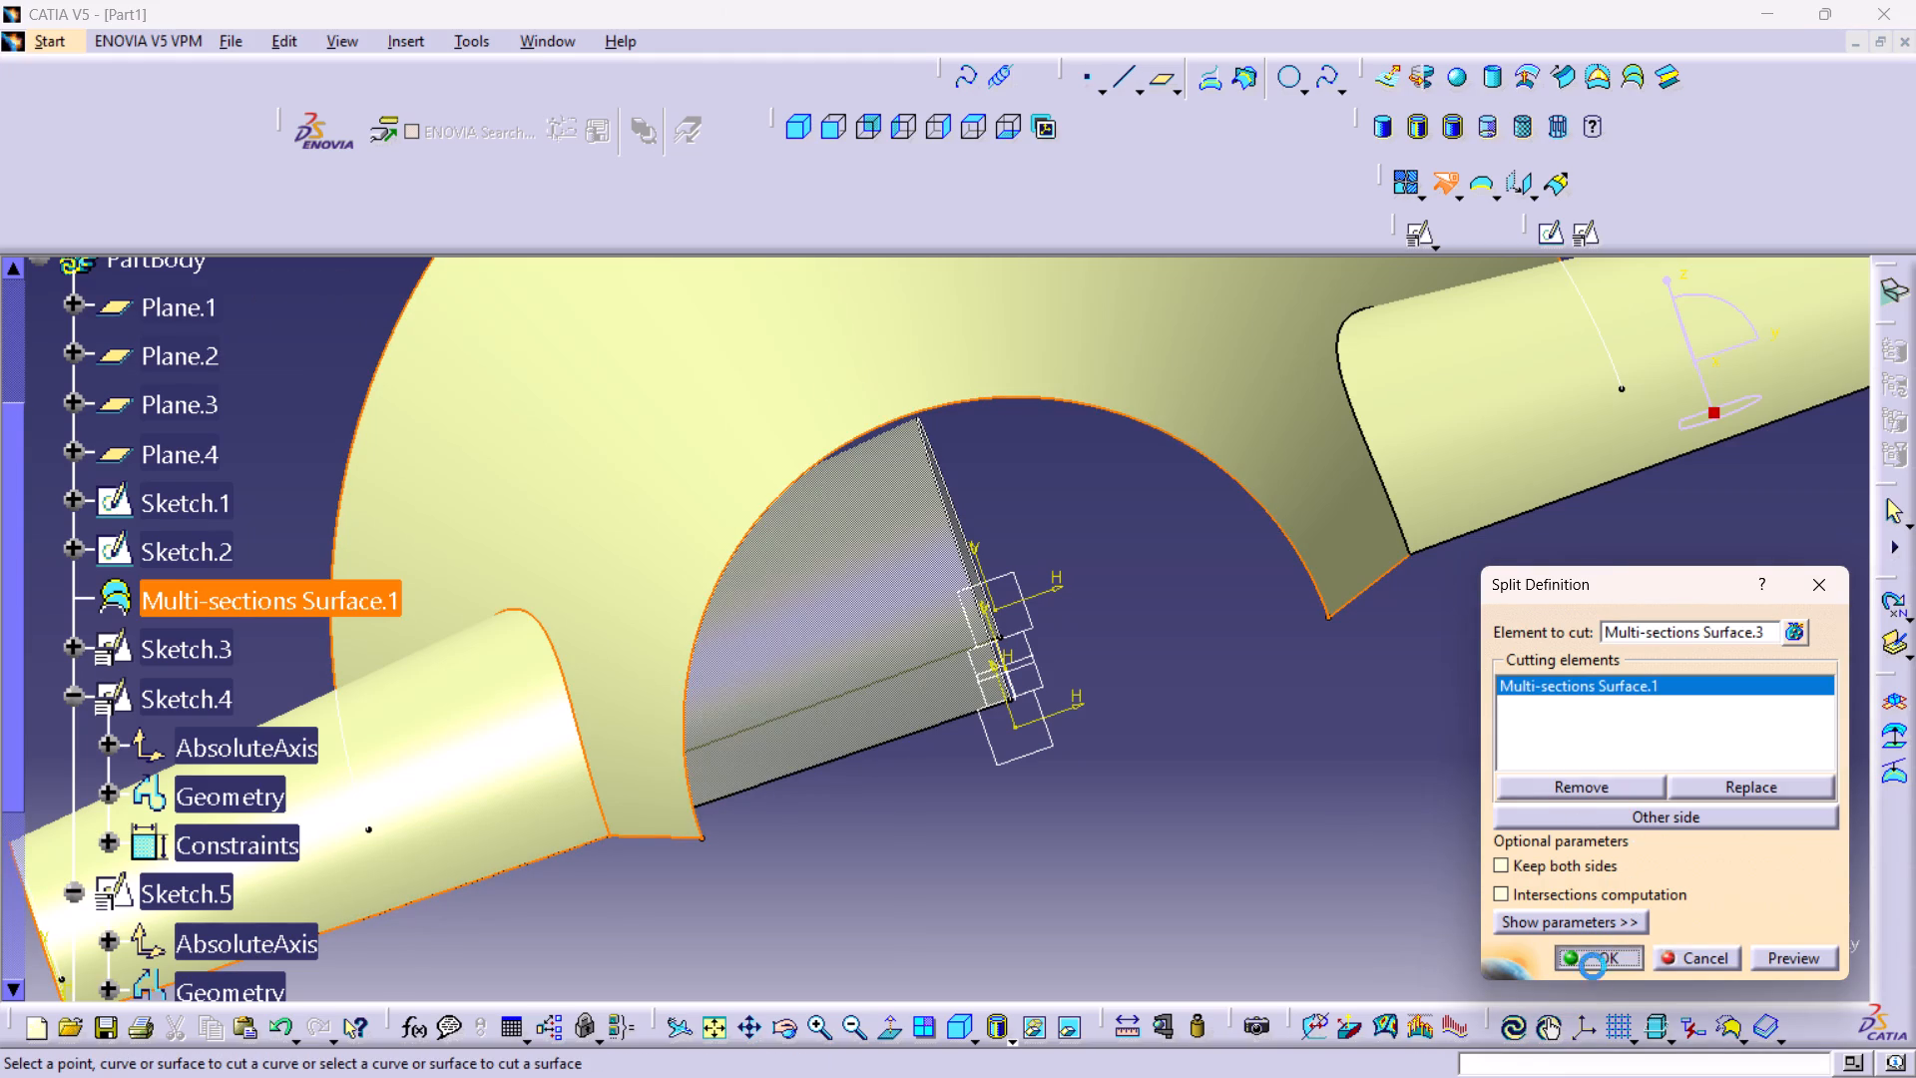
pyautogui.moveTo(1008, 798); pyautogui.dragTo(879, 611, button='middle')
pyautogui.moveTo(1007, 796); pyautogui.dragTo(879, 611, button='right')
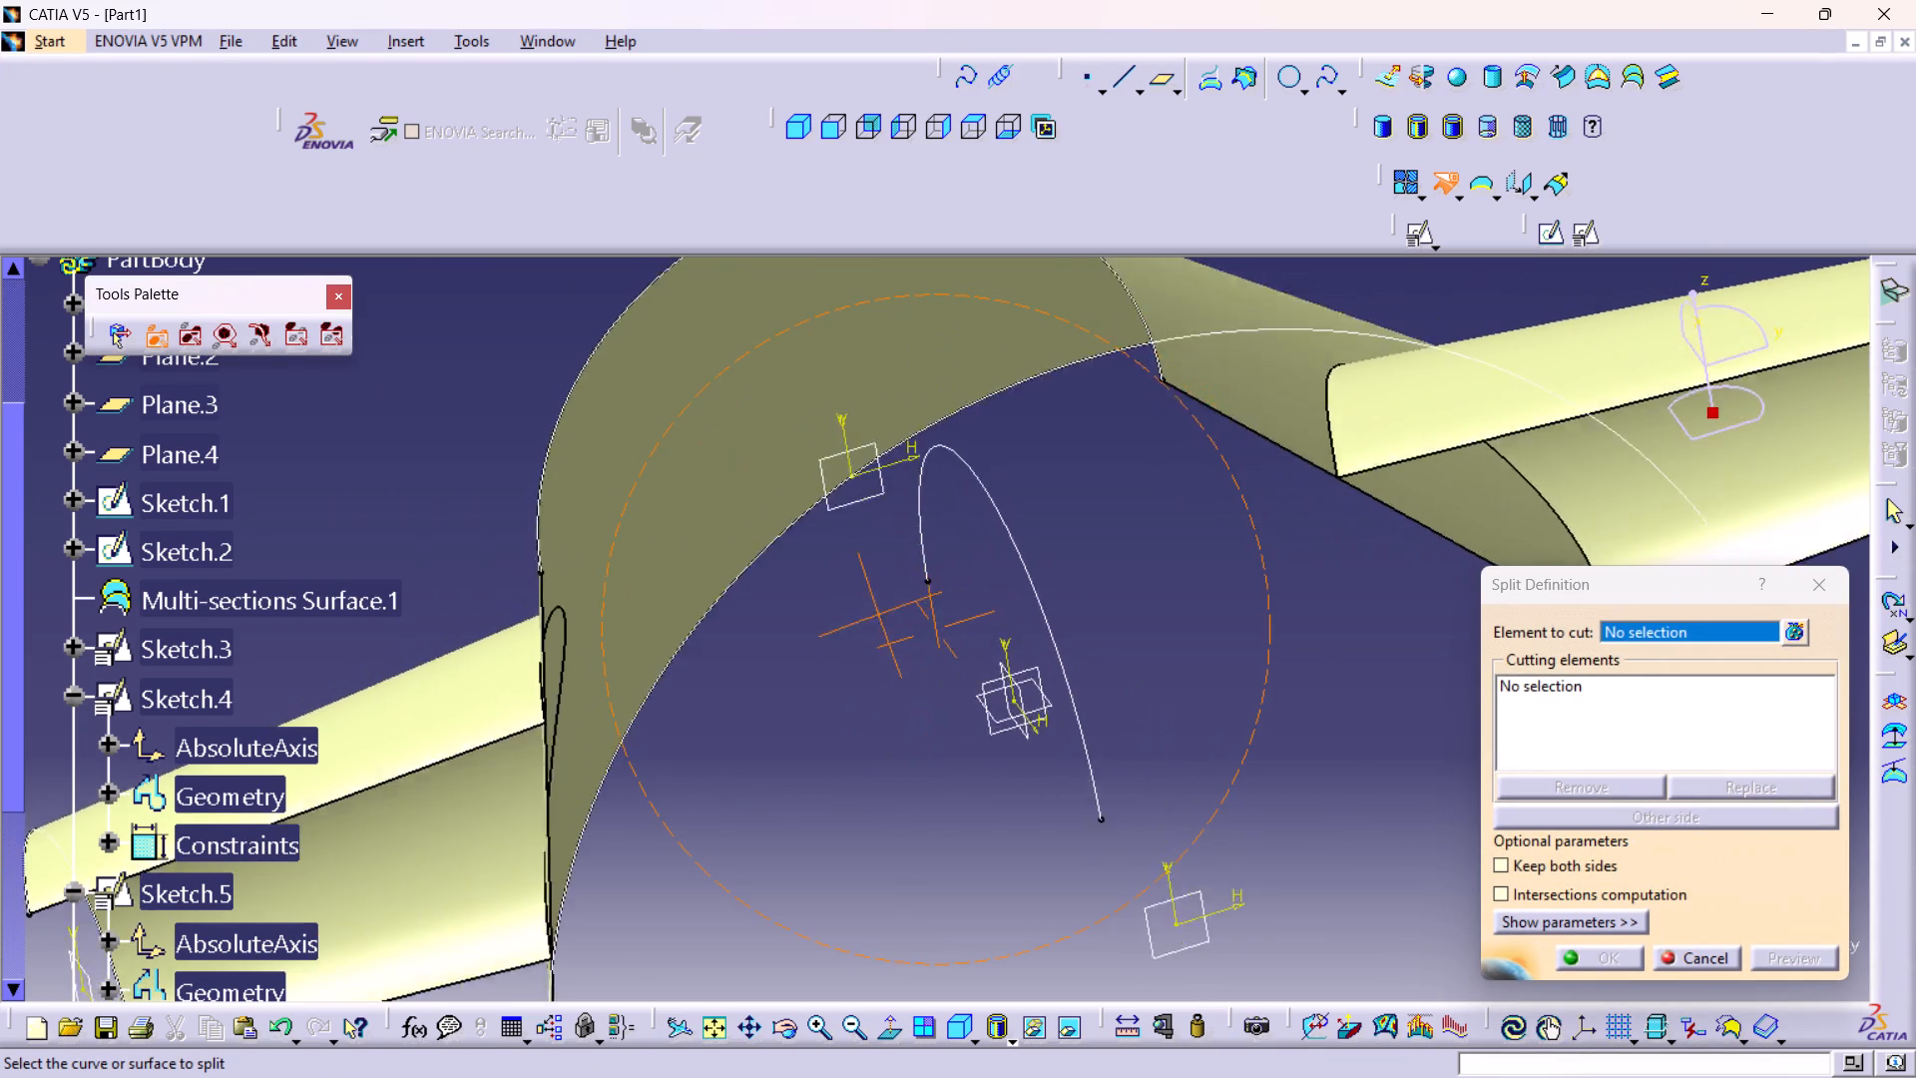
pyautogui.moveTo(879, 611); pyautogui.dragTo(789, 786, button='middle')
pyautogui.moveTo(879, 611); pyautogui.dragTo(789, 786, button='right')
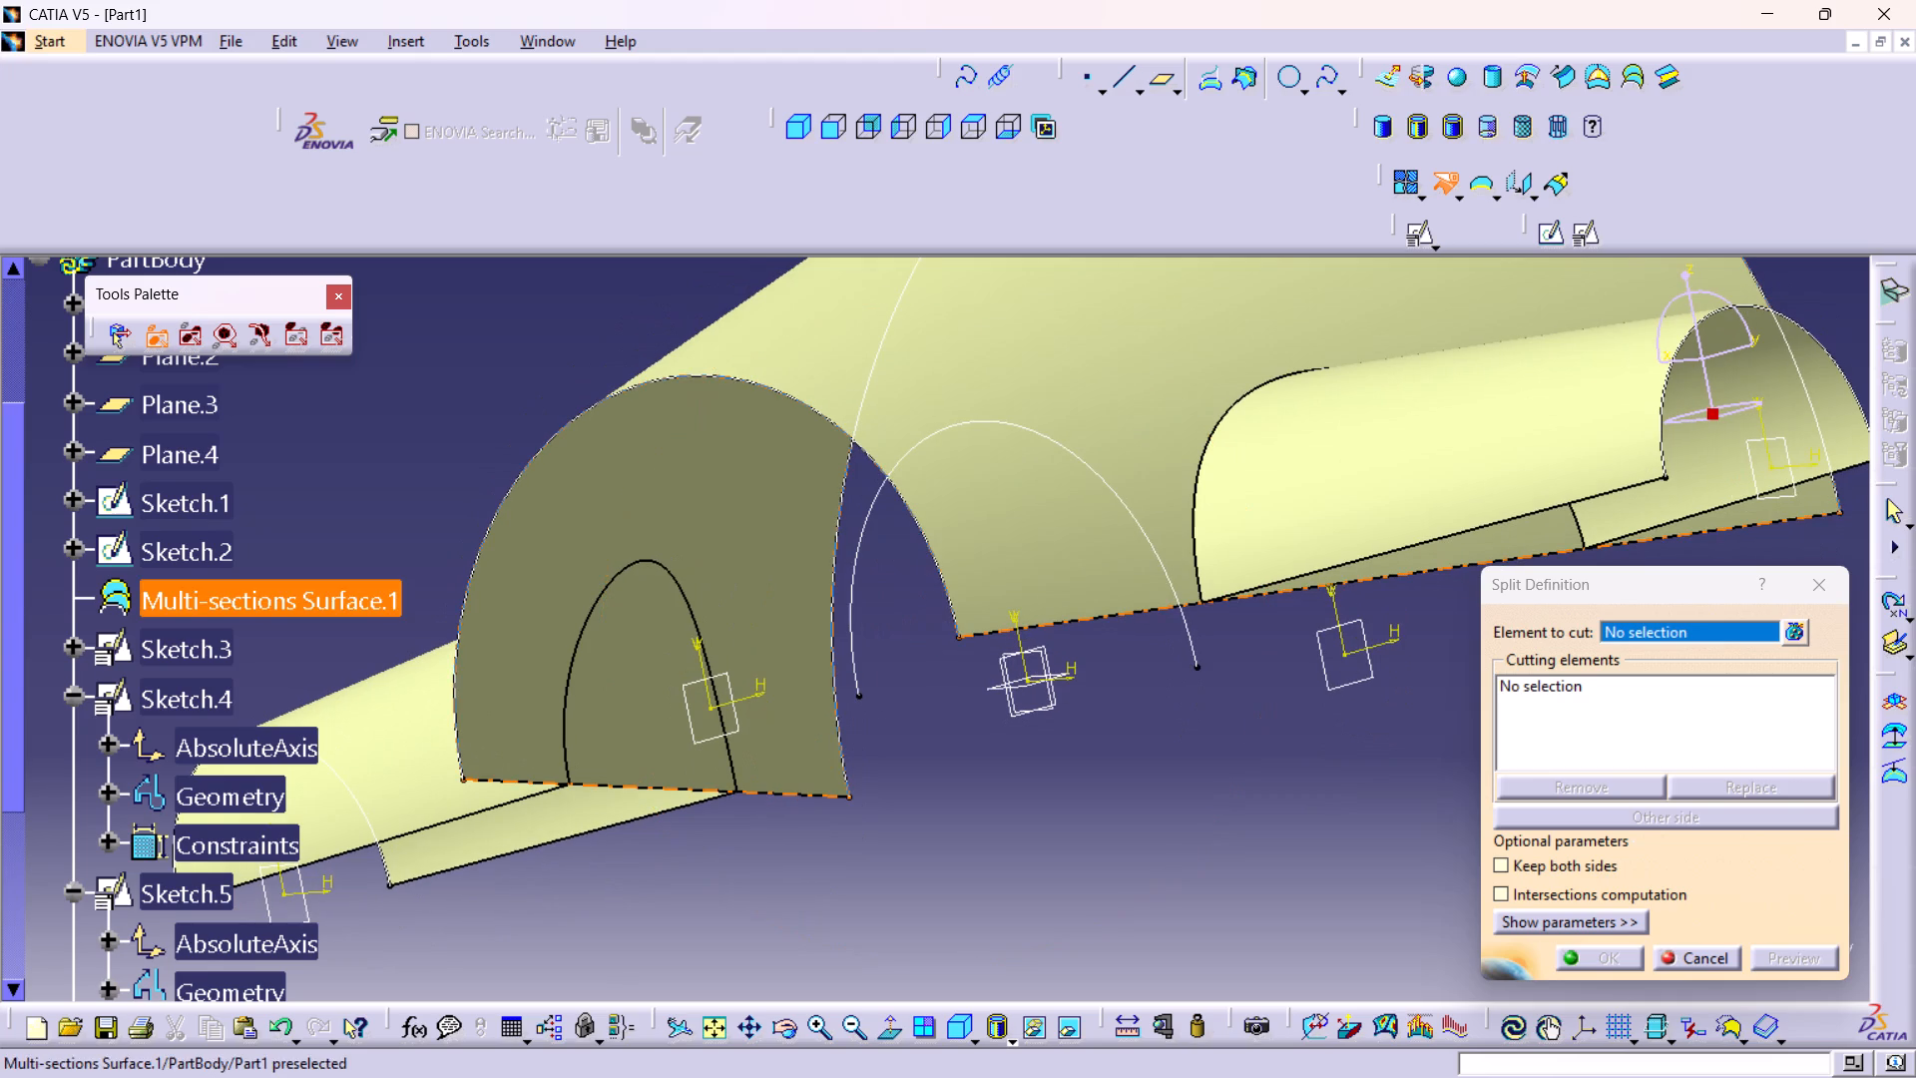
pyautogui.click(1809, 582)
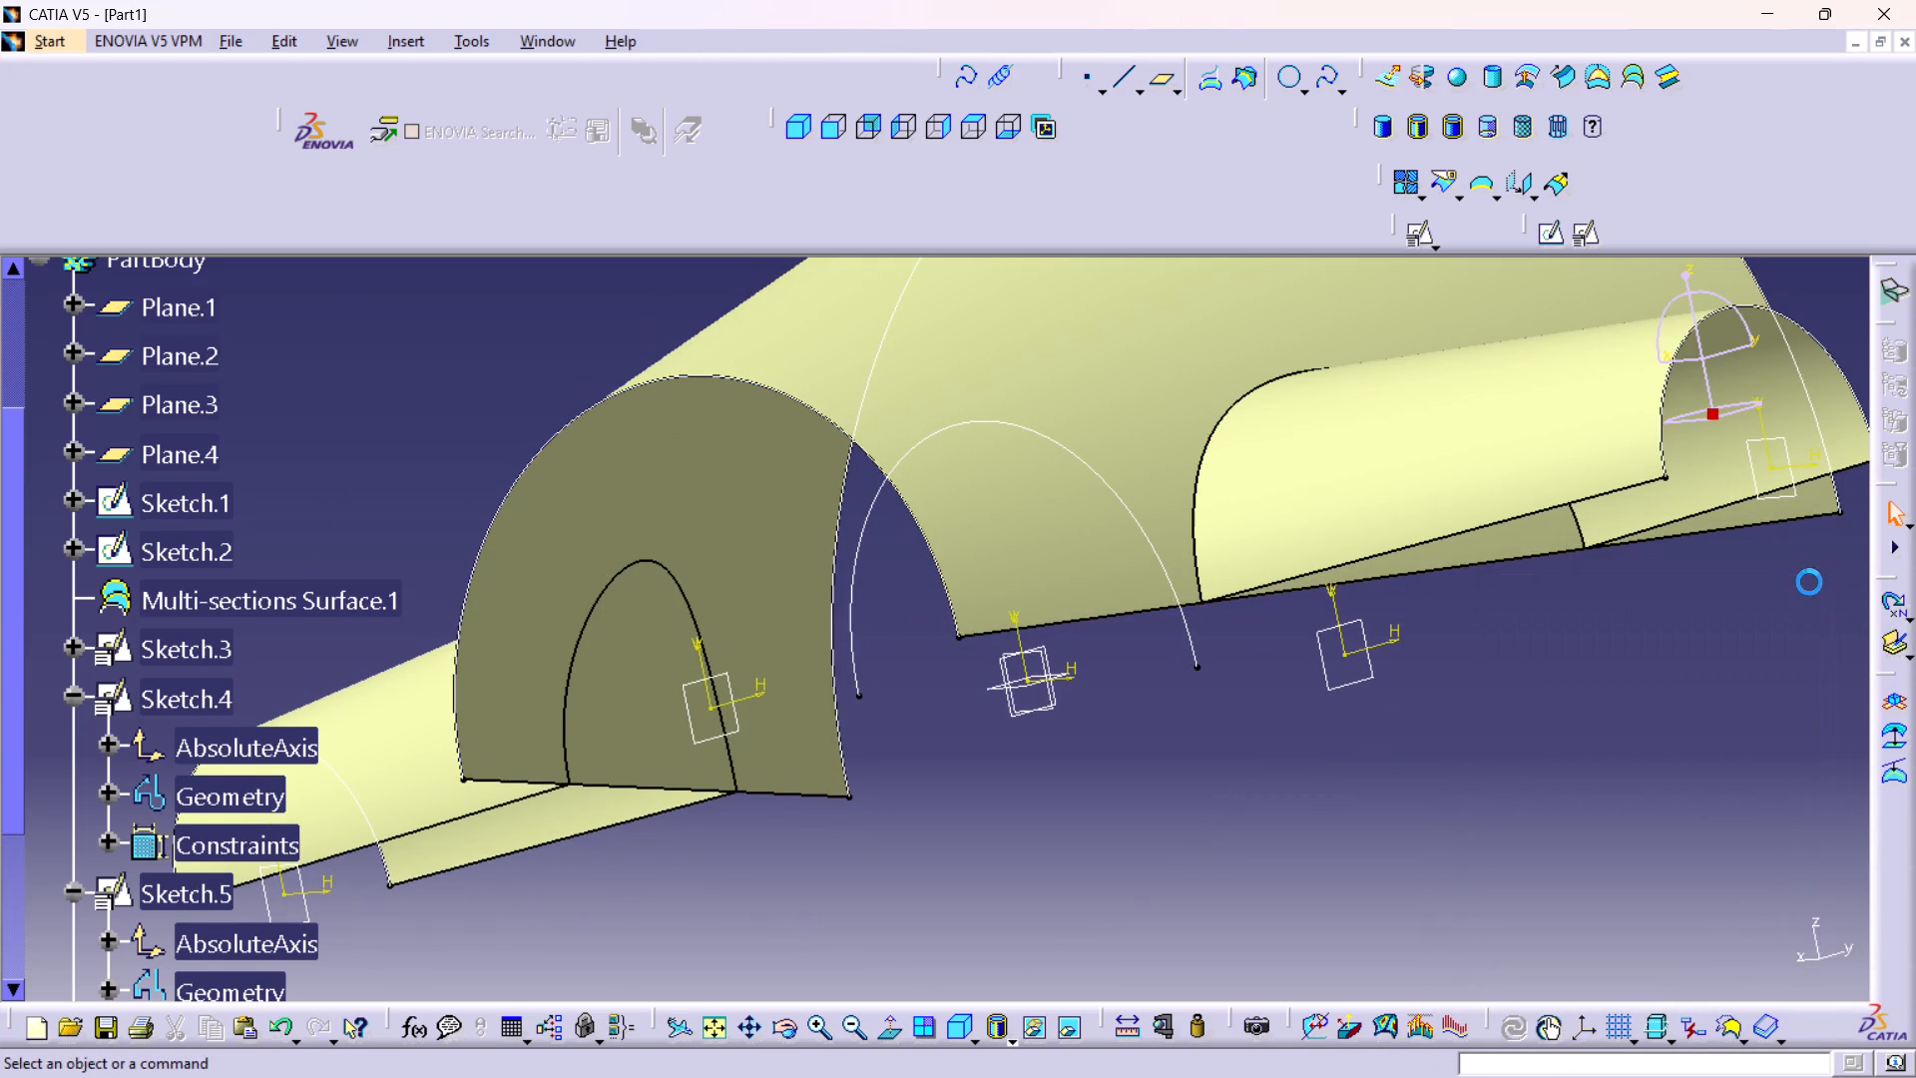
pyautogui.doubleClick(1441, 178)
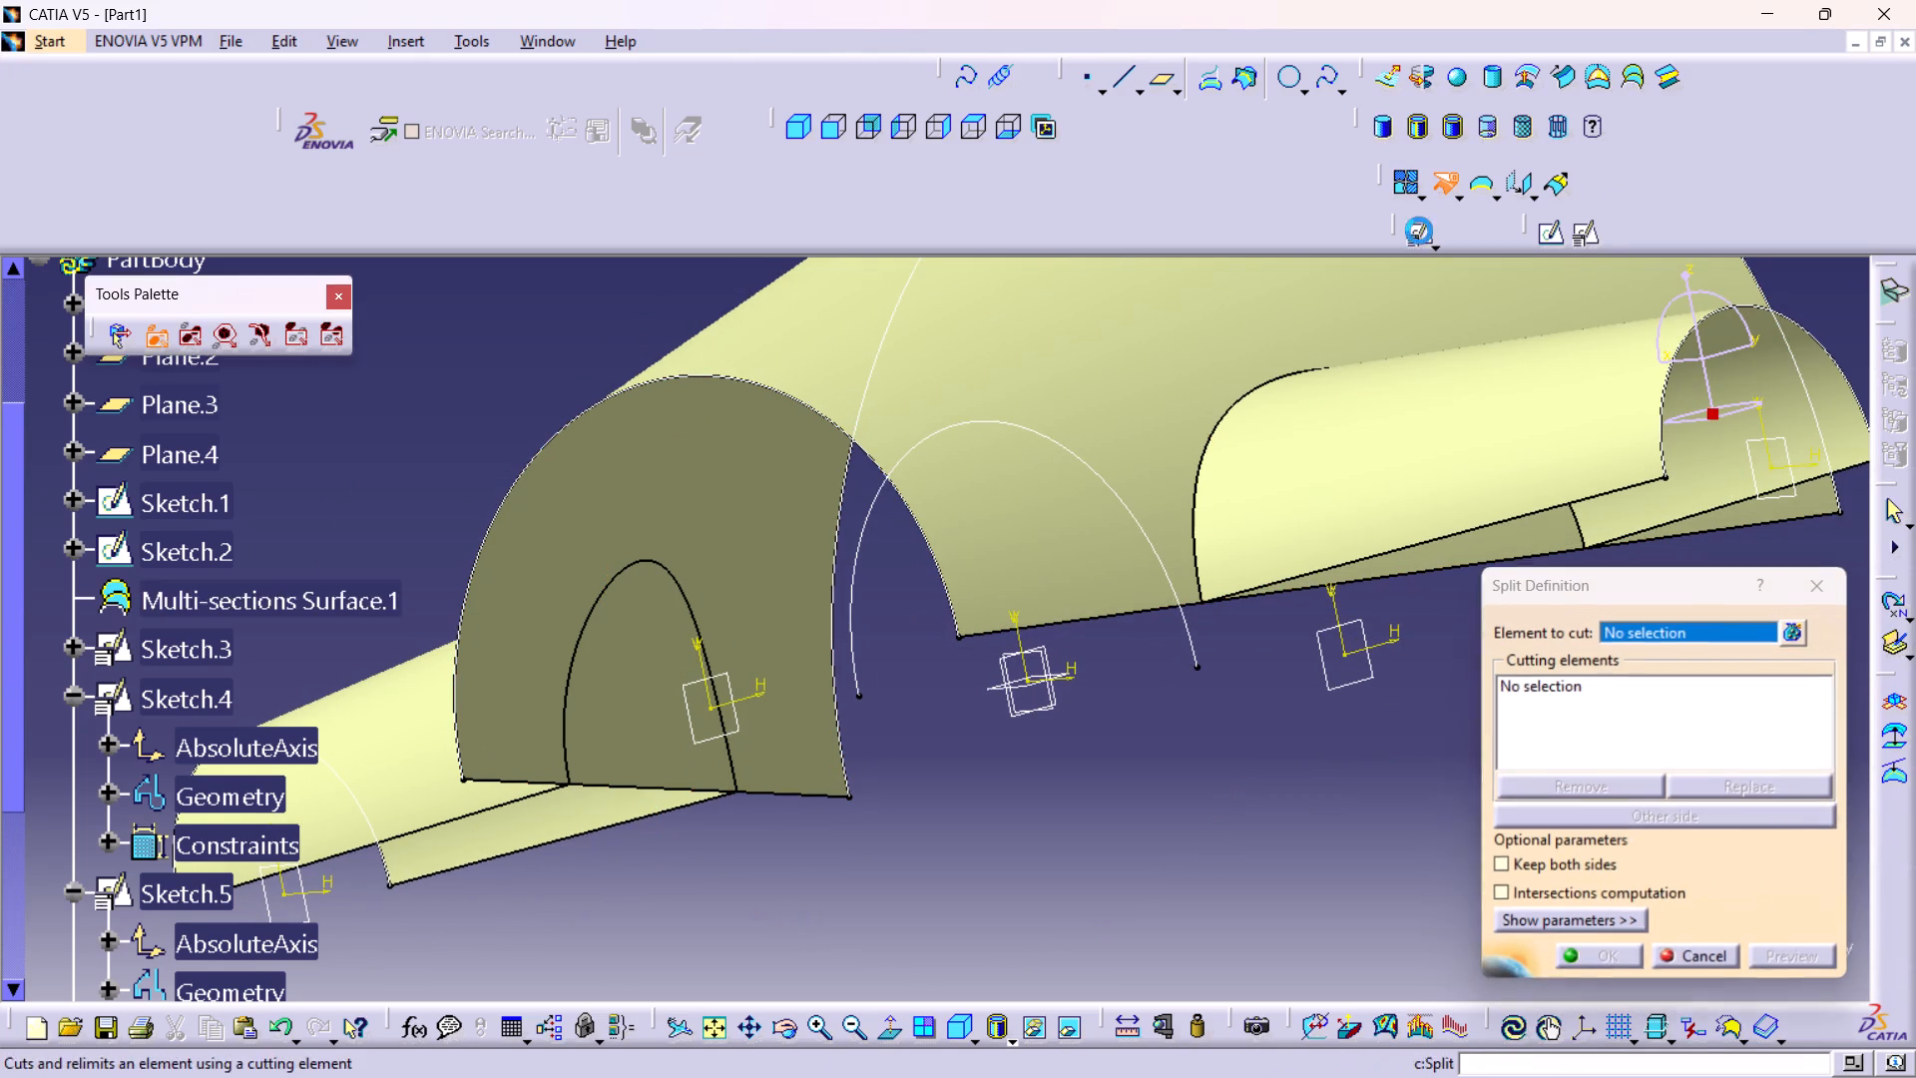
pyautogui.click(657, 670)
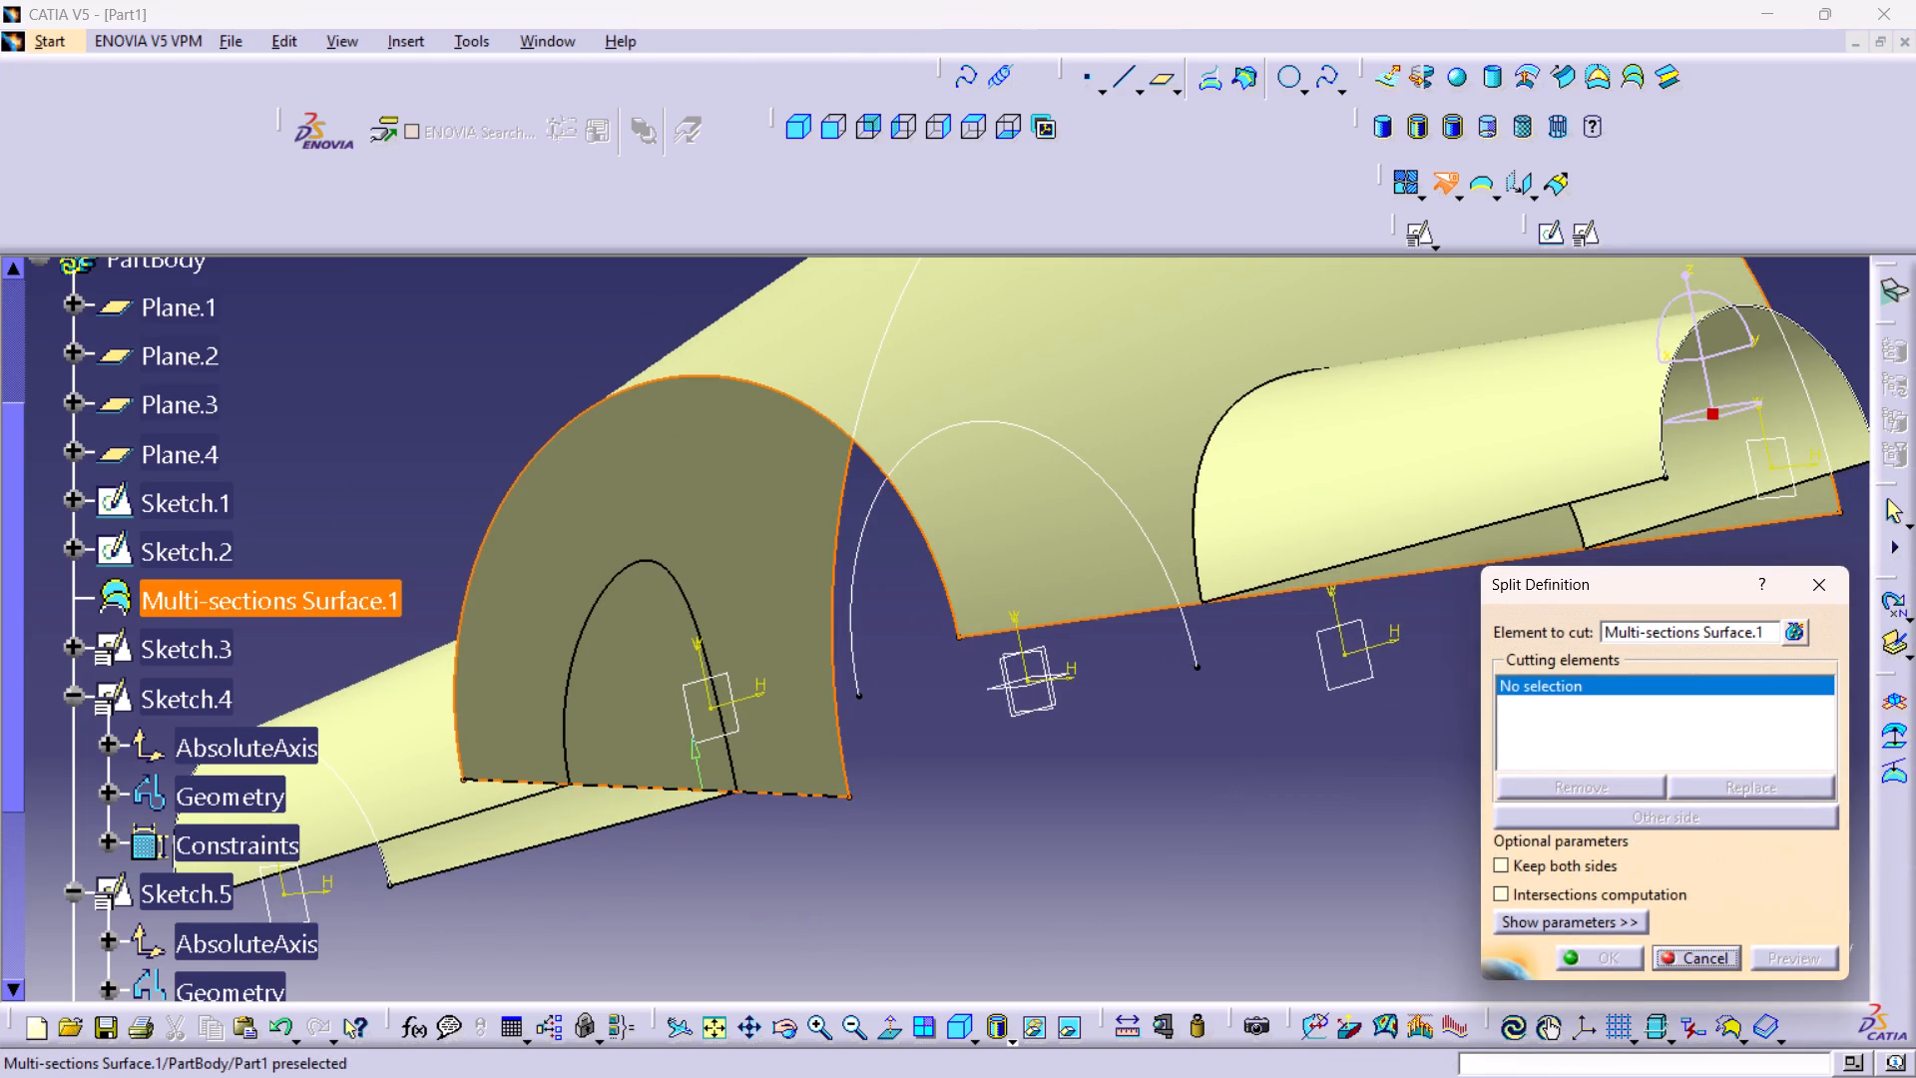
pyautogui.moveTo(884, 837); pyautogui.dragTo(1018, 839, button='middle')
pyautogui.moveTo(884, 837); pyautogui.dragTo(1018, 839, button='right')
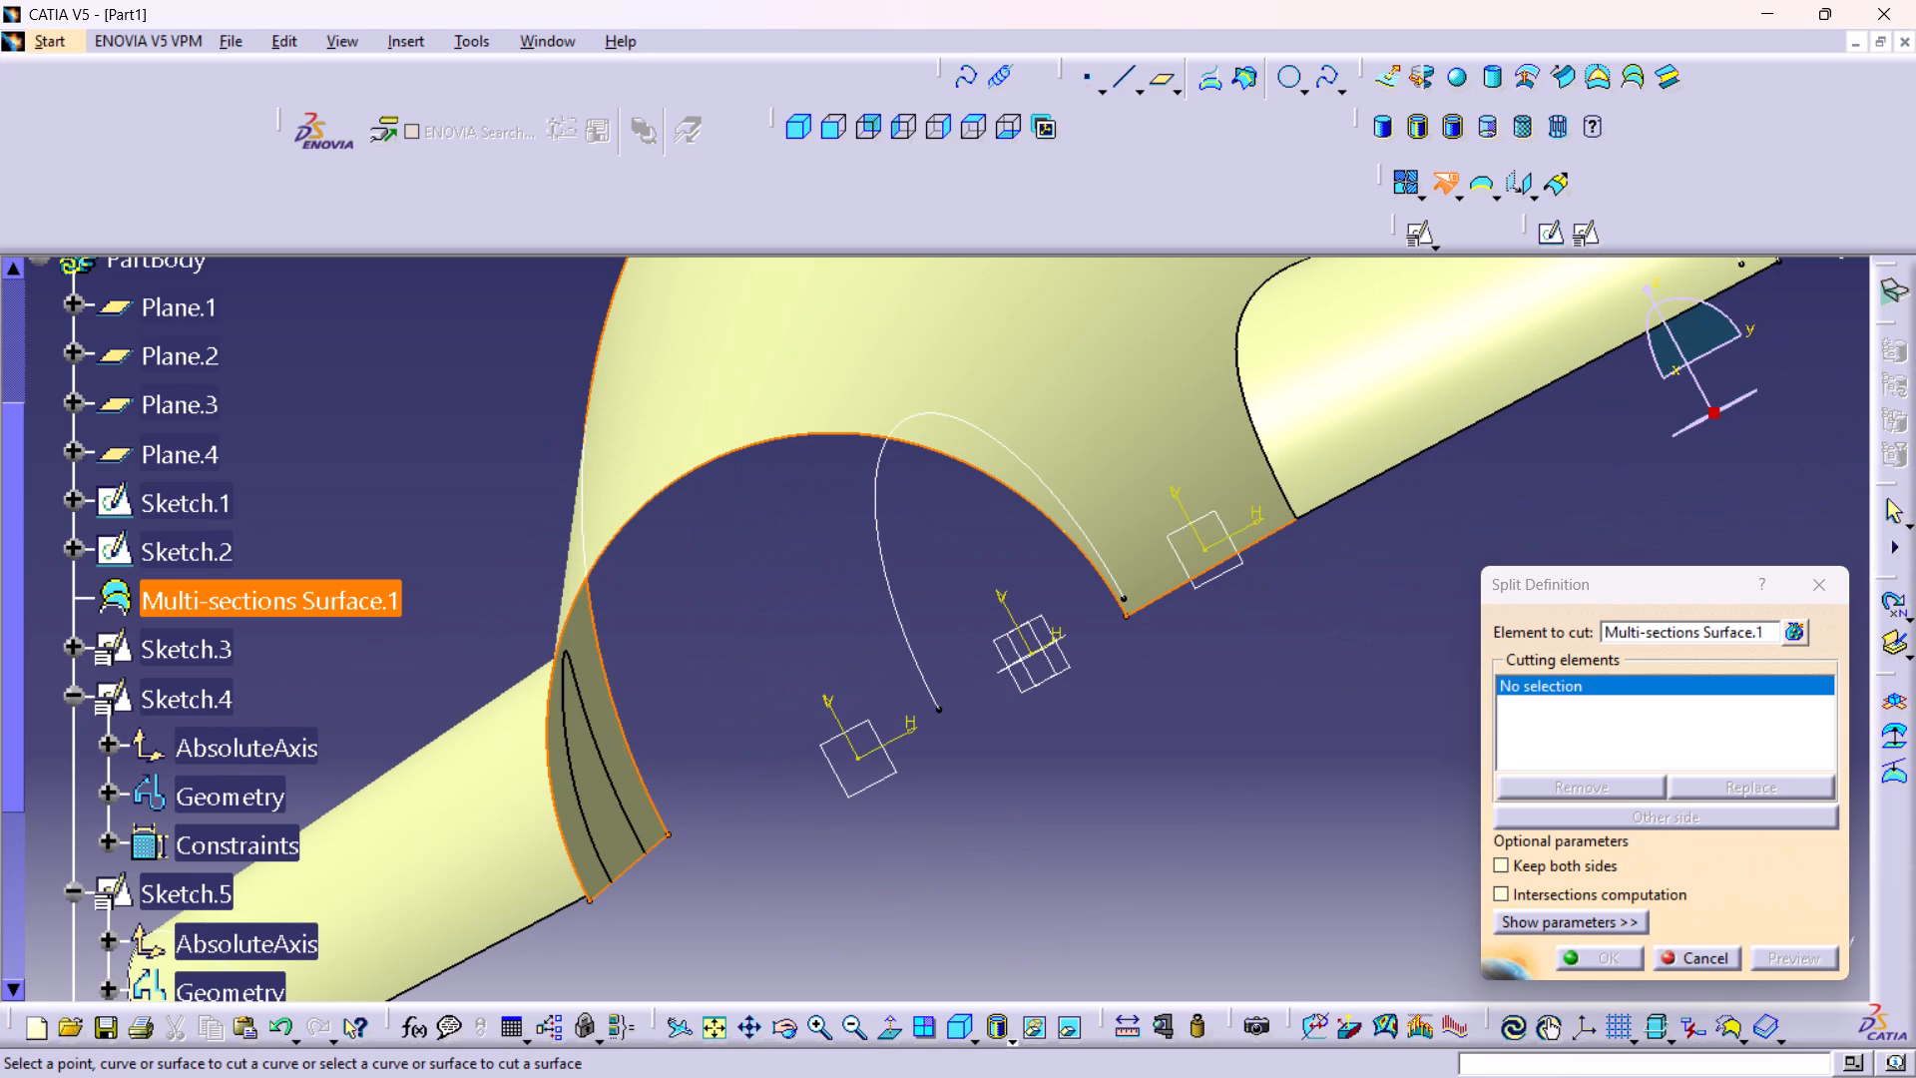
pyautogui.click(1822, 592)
# Examine the junctions between the main surface and both trimmed side surfaces from the front and at an angle.
pyautogui.moveTo(1092, 769); pyautogui.dragTo(1198, 814, button='middle')
pyautogui.moveTo(1092, 769); pyautogui.dragTo(1107, 849, button='right')
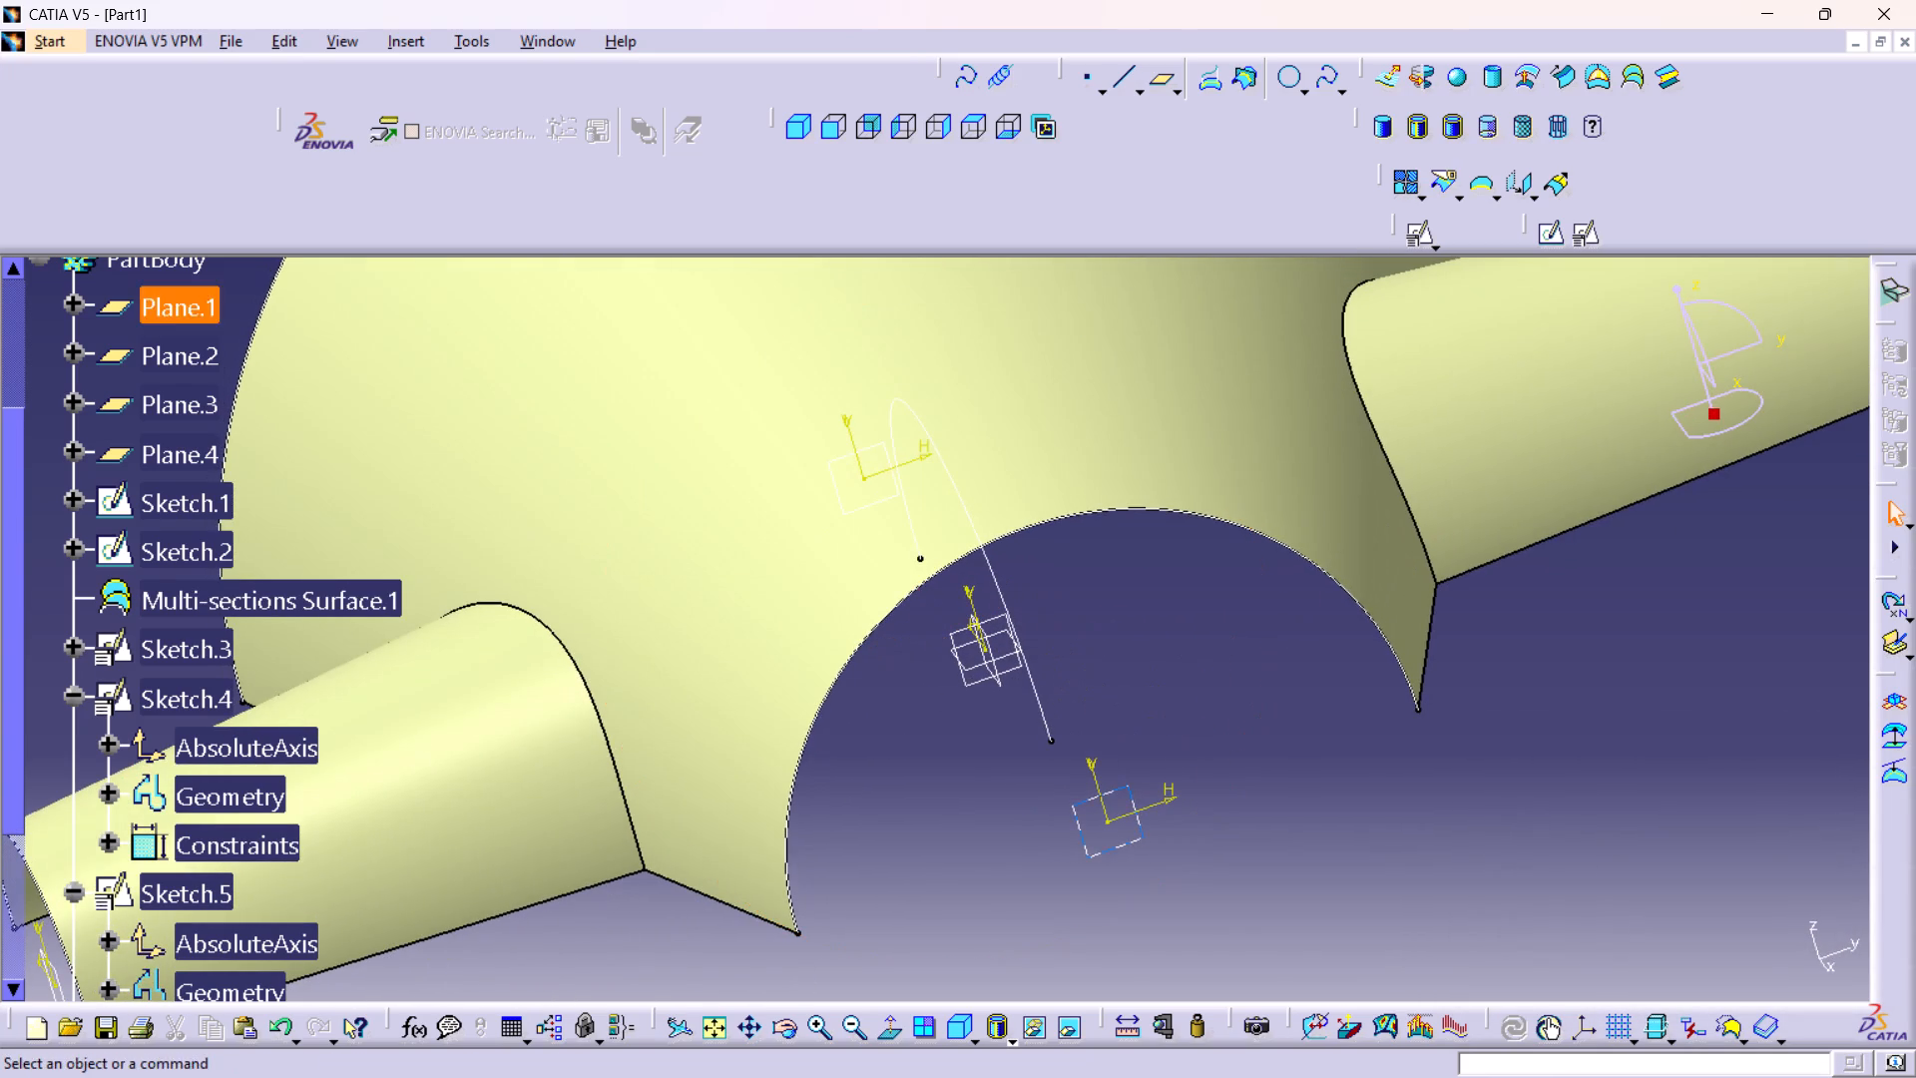
pyautogui.moveTo(1107, 849); pyautogui.dragTo(1097, 842, button='right')
pyautogui.moveTo(1303, 740); pyautogui.dragTo(1166, 804, button='middle')
pyautogui.moveTo(1303, 740); pyautogui.dragTo(1166, 804, button='right')
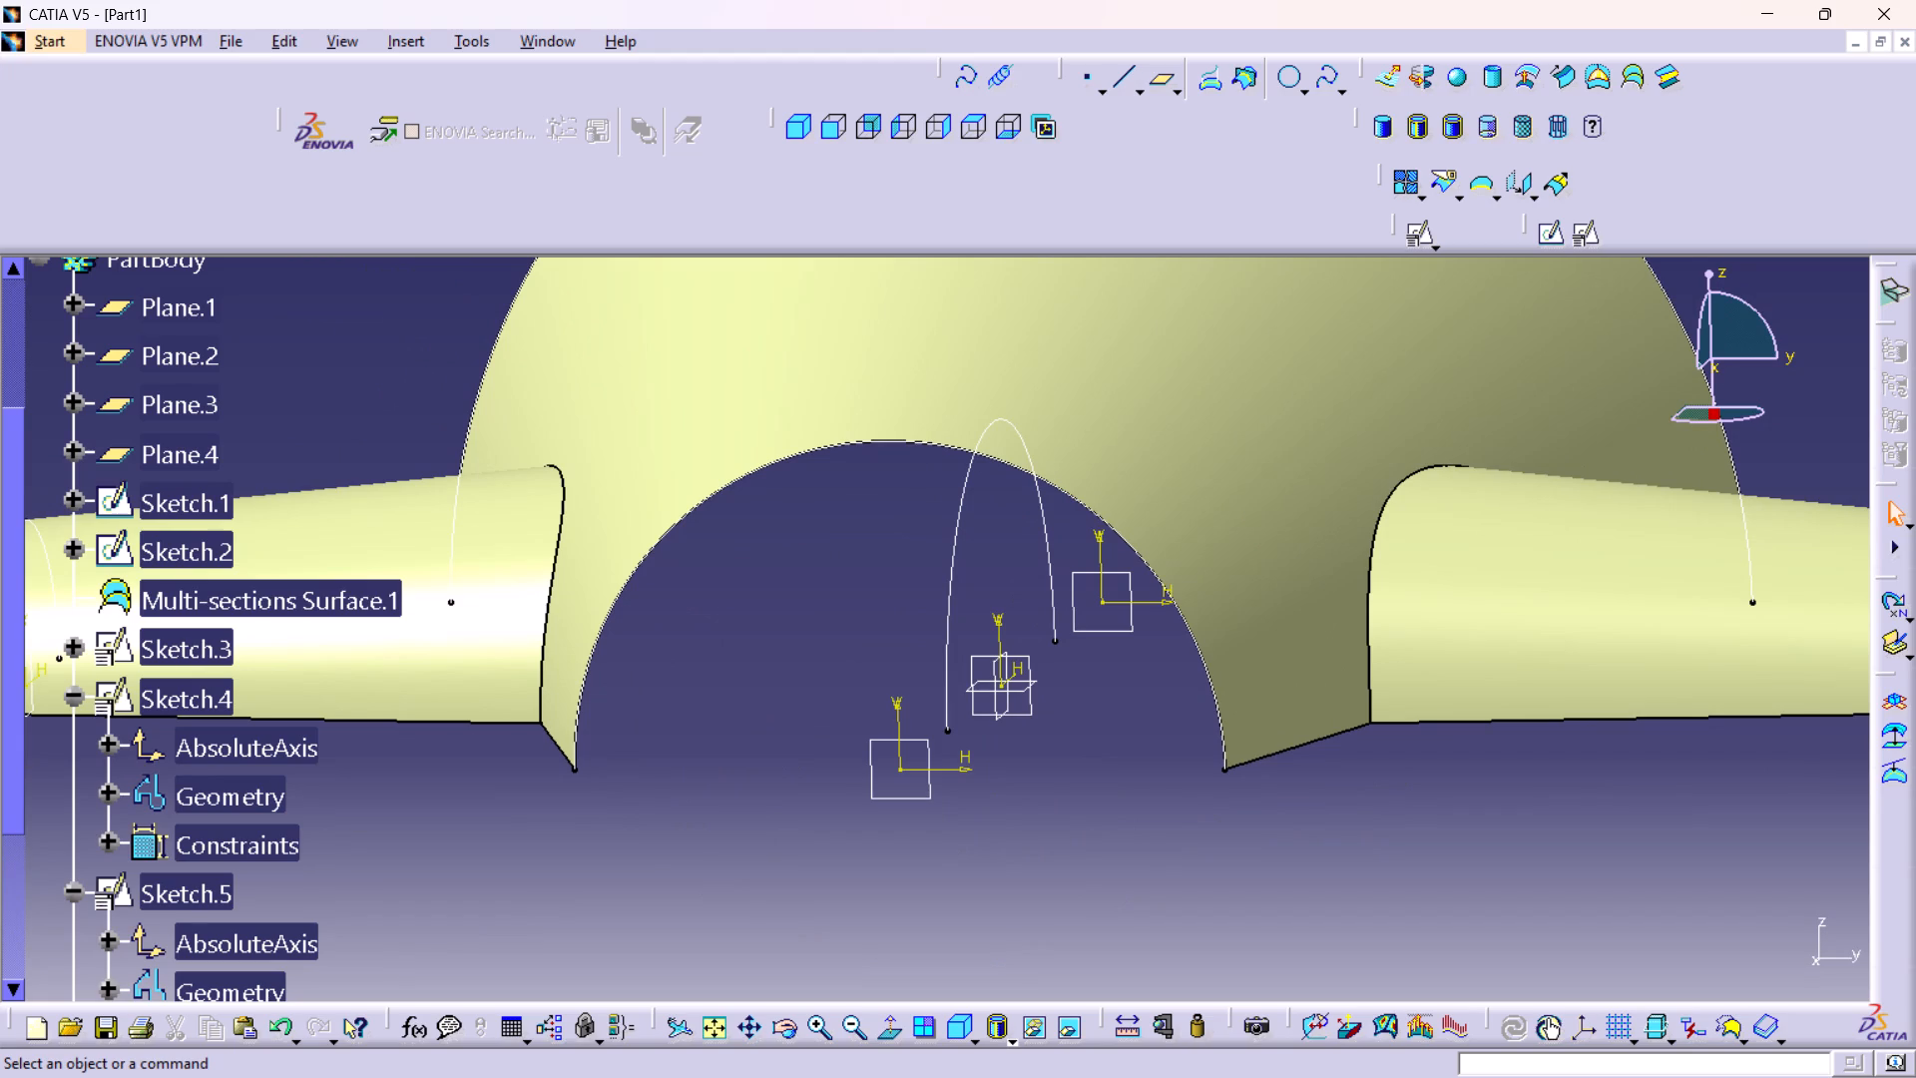
pyautogui.moveTo(1155, 810); pyautogui.dragTo(1168, 816, button='middle')
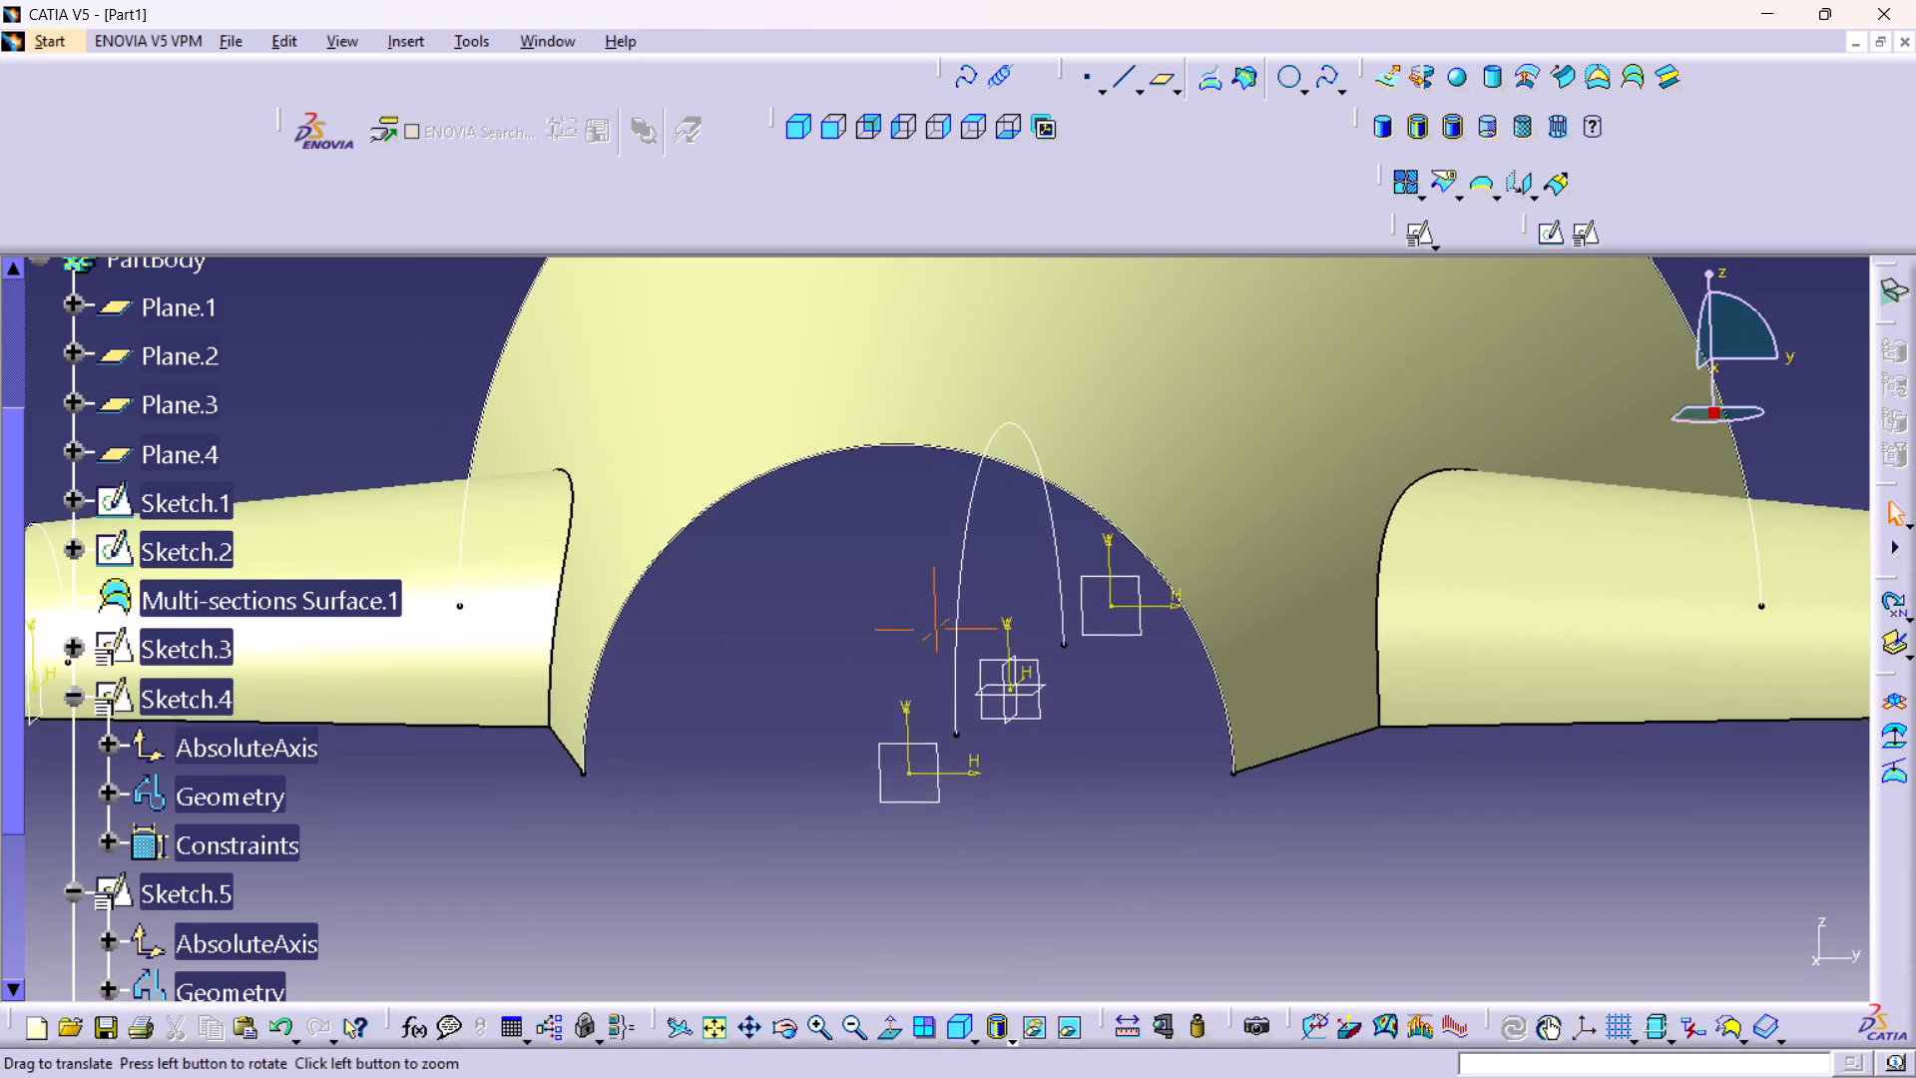
pyautogui.moveTo(1168, 816); pyautogui.dragTo(1260, 853, button='middle')
pyautogui.rightClick(1173, 819)
pyautogui.moveTo(1052, 854); pyautogui.dragTo(1142, 853, button='middle')
pyautogui.scroll(-1, 1052, 854)
pyautogui.moveTo(1052, 854); pyautogui.dragTo(1142, 853, button='right')
pyautogui.moveTo(1117, 853); pyautogui.dragTo(1164, 808, button='middle')
pyautogui.moveTo(1117, 853); pyautogui.dragTo(1164, 808, button='right')
pyautogui.moveTo(1164, 806); pyautogui.dragTo(1170, 783, button='middle')
pyautogui.rightClick(1164, 806)
pyautogui.moveTo(1333, 795); pyautogui.dragTo(1336, 805, button='middle')
pyautogui.rightClick(1333, 795)
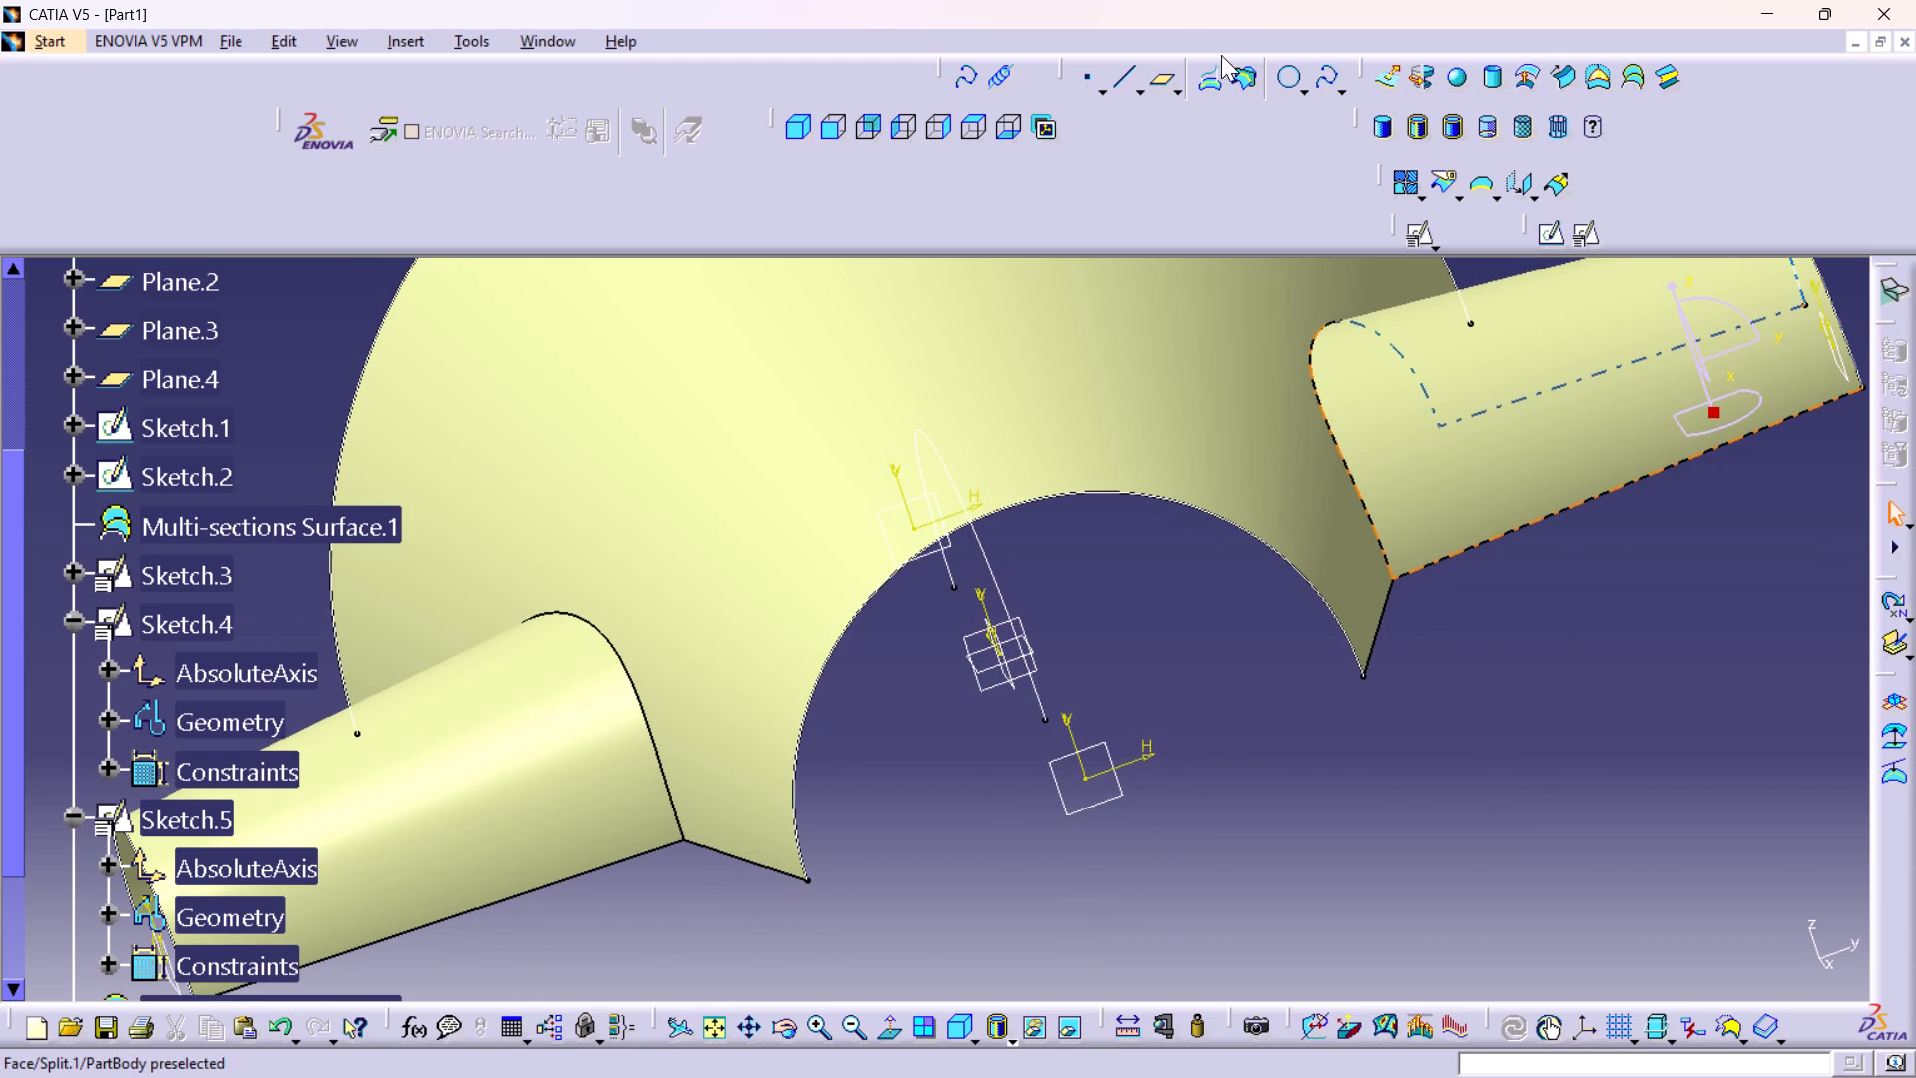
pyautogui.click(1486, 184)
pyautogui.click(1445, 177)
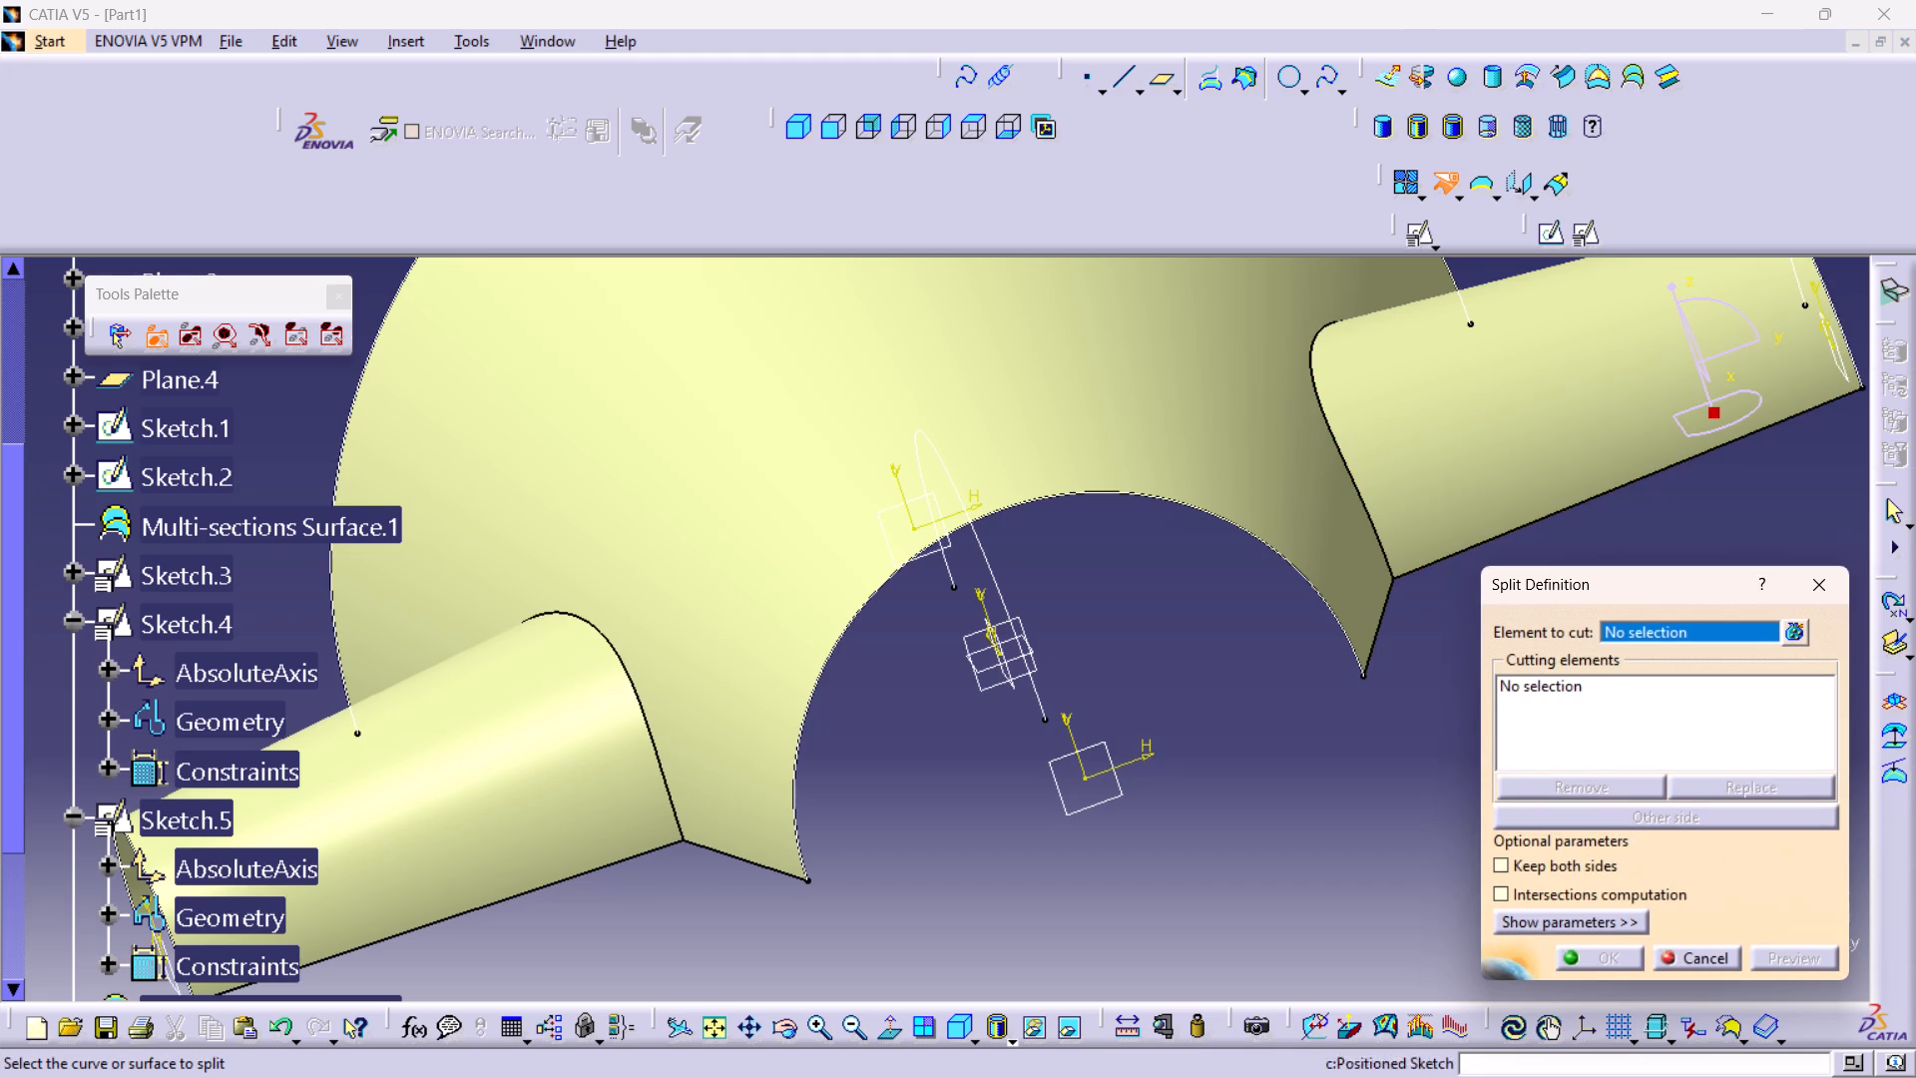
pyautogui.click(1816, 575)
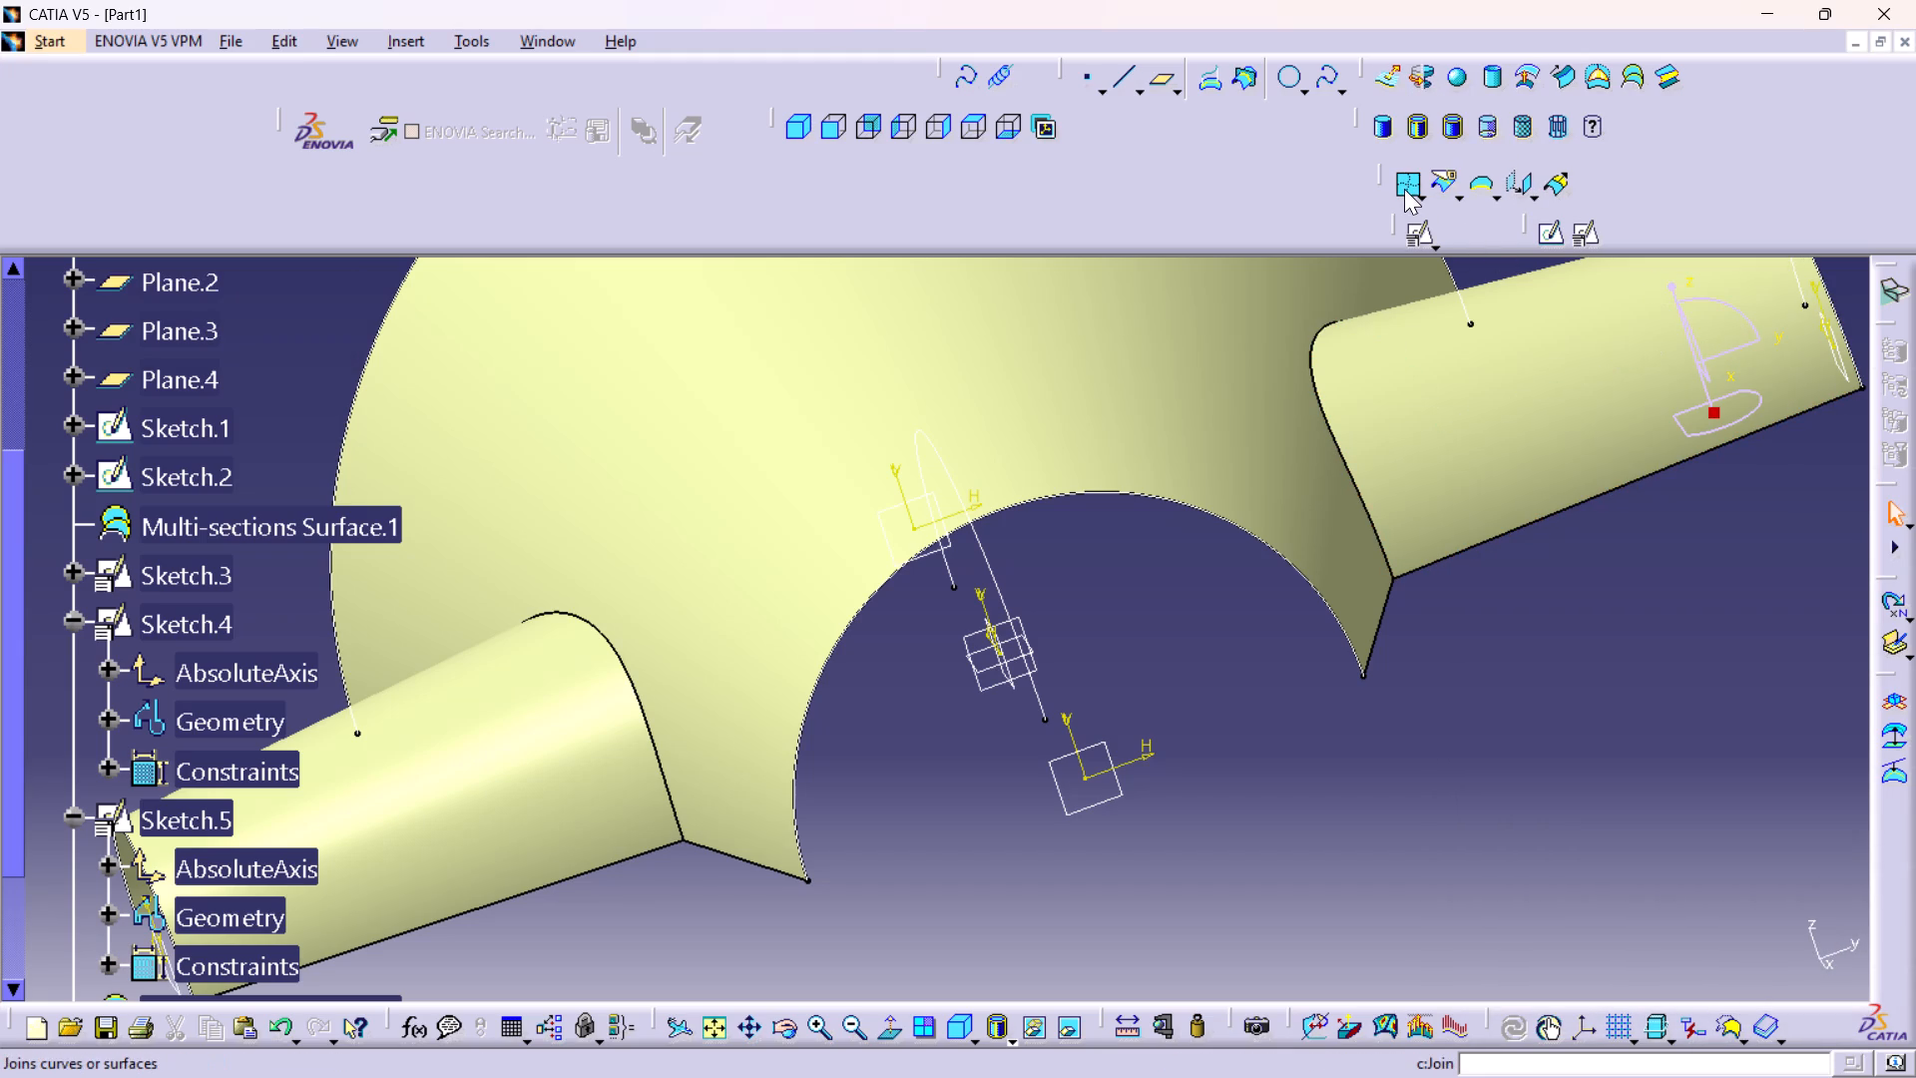
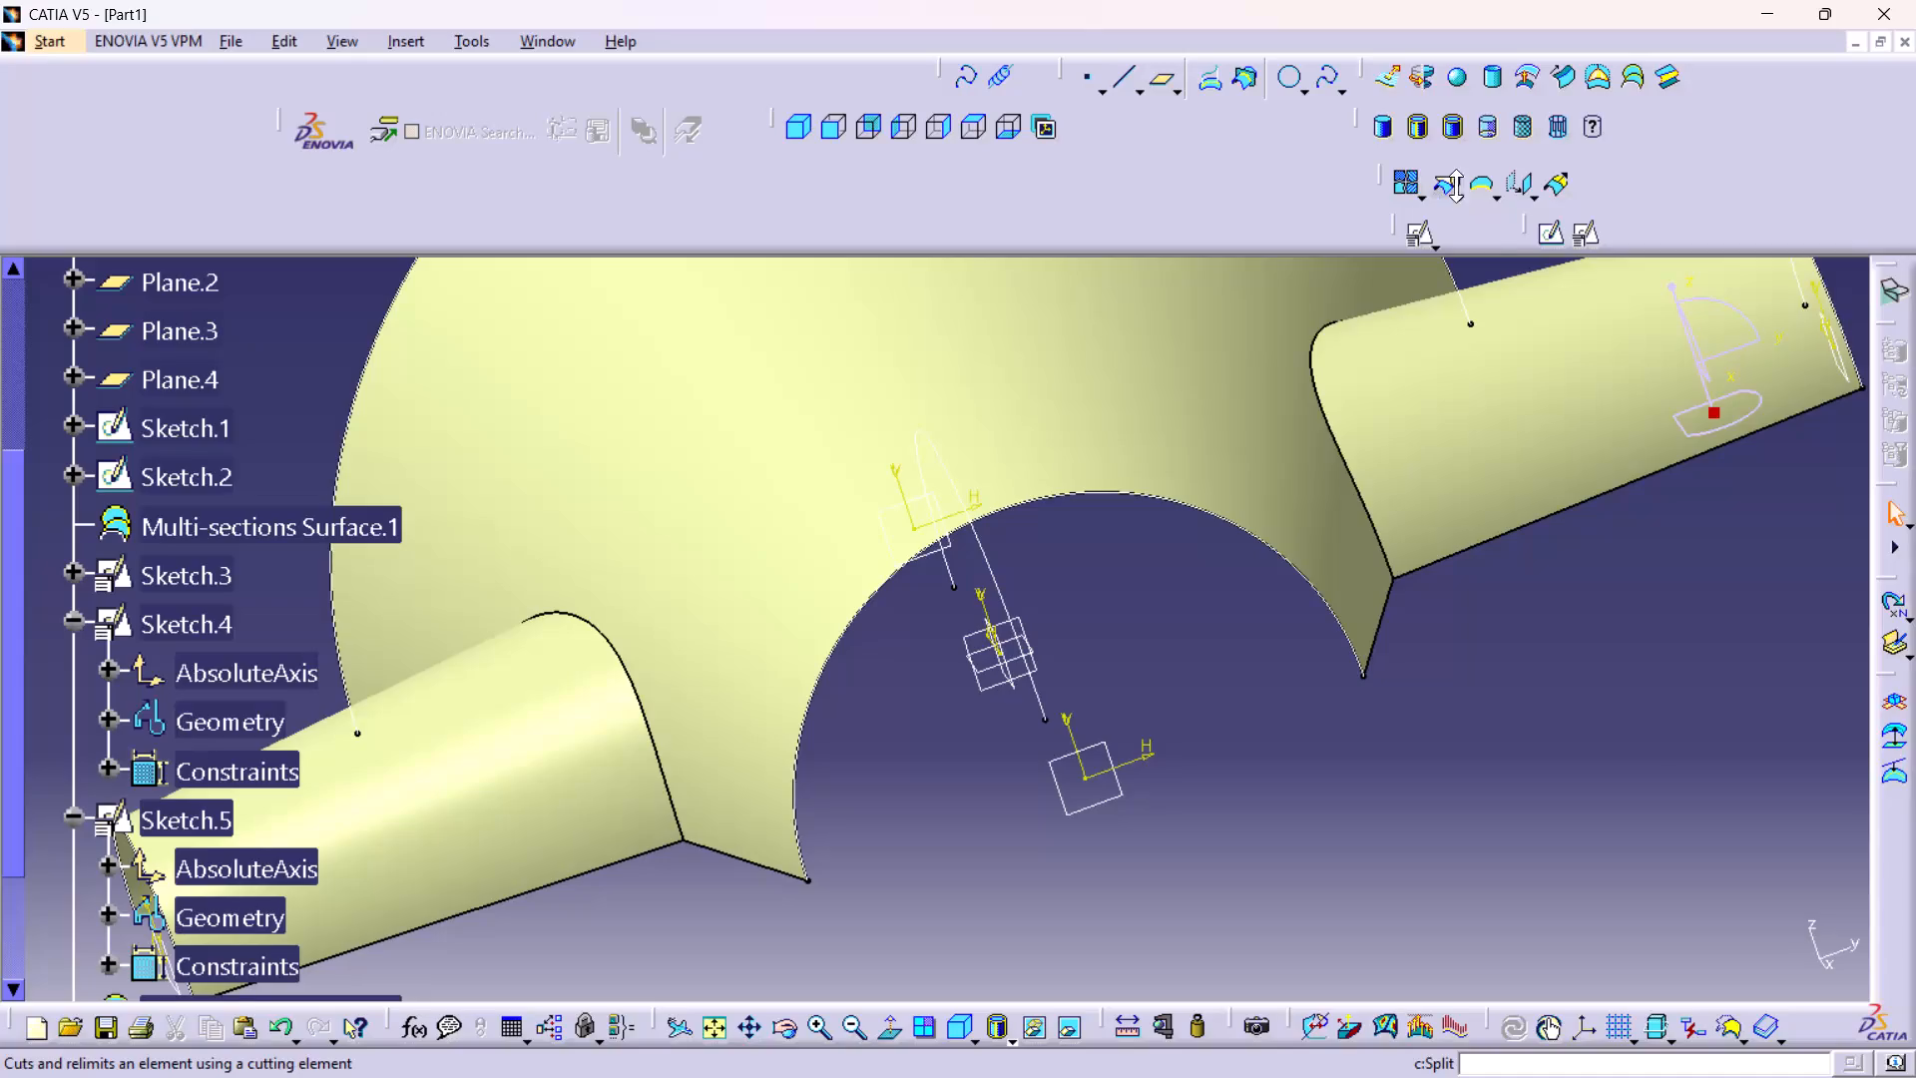
# Trim main surface Multi-sections Surface.1 with side surface Split.2, removing the main-surface wall enclosed by the side surface.
pyautogui.click(1458, 186)
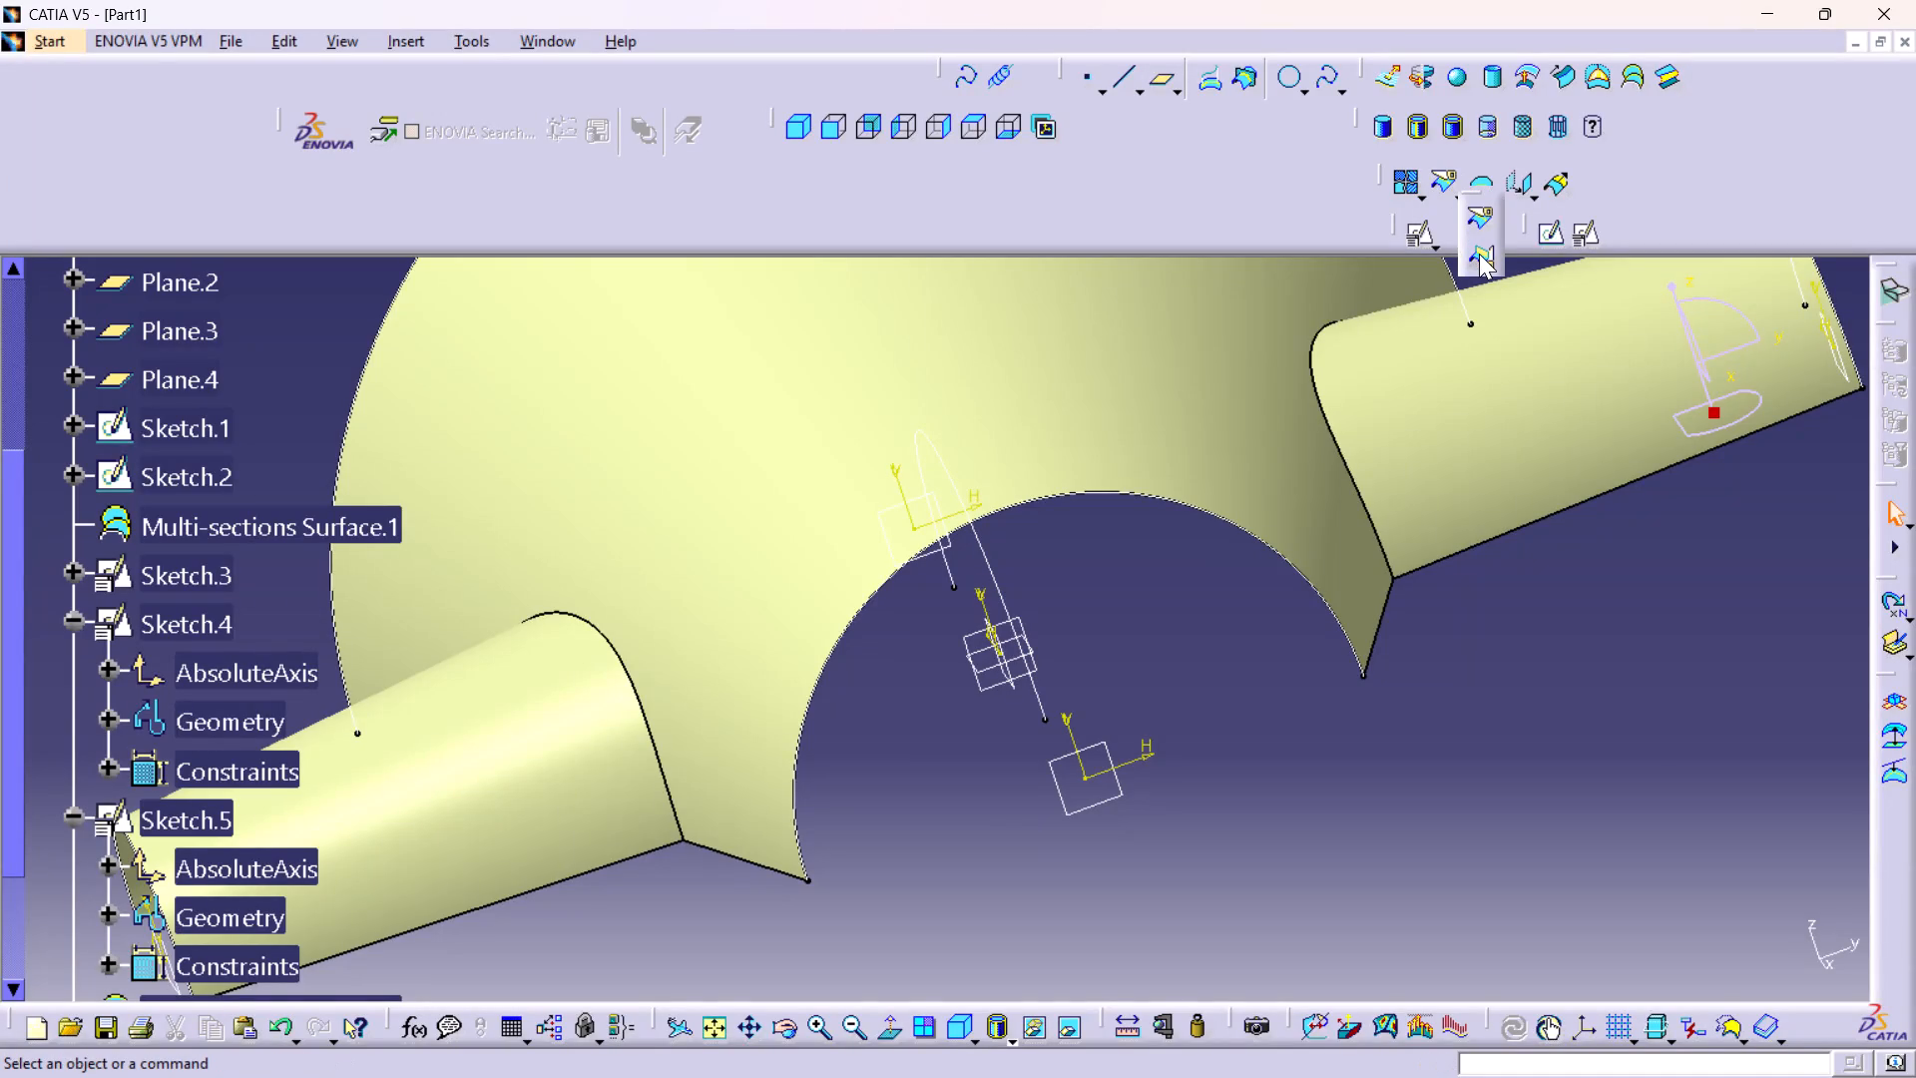
pyautogui.click(1479, 254)
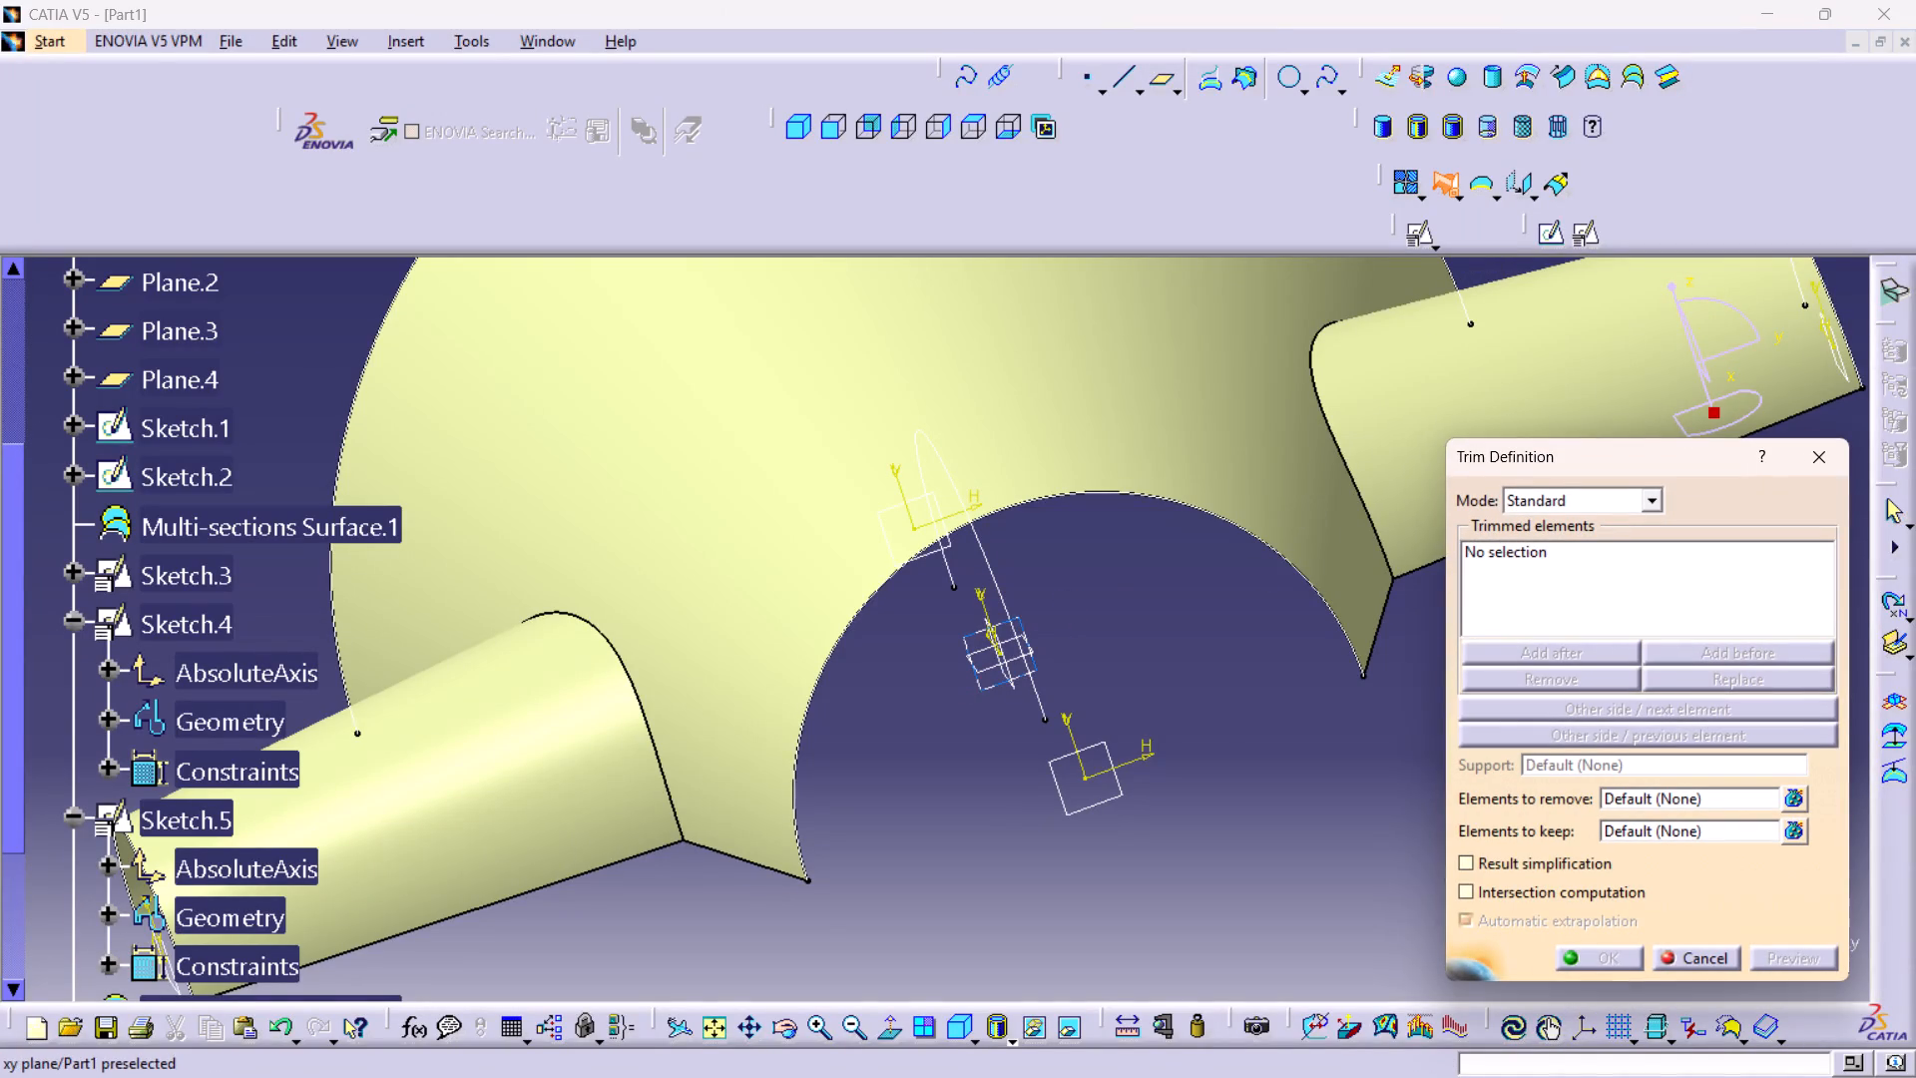
pyautogui.moveTo(971, 679); pyautogui.dragTo(703, 660, button='middle')
pyautogui.moveTo(968, 679); pyautogui.dragTo(703, 660, button='right')
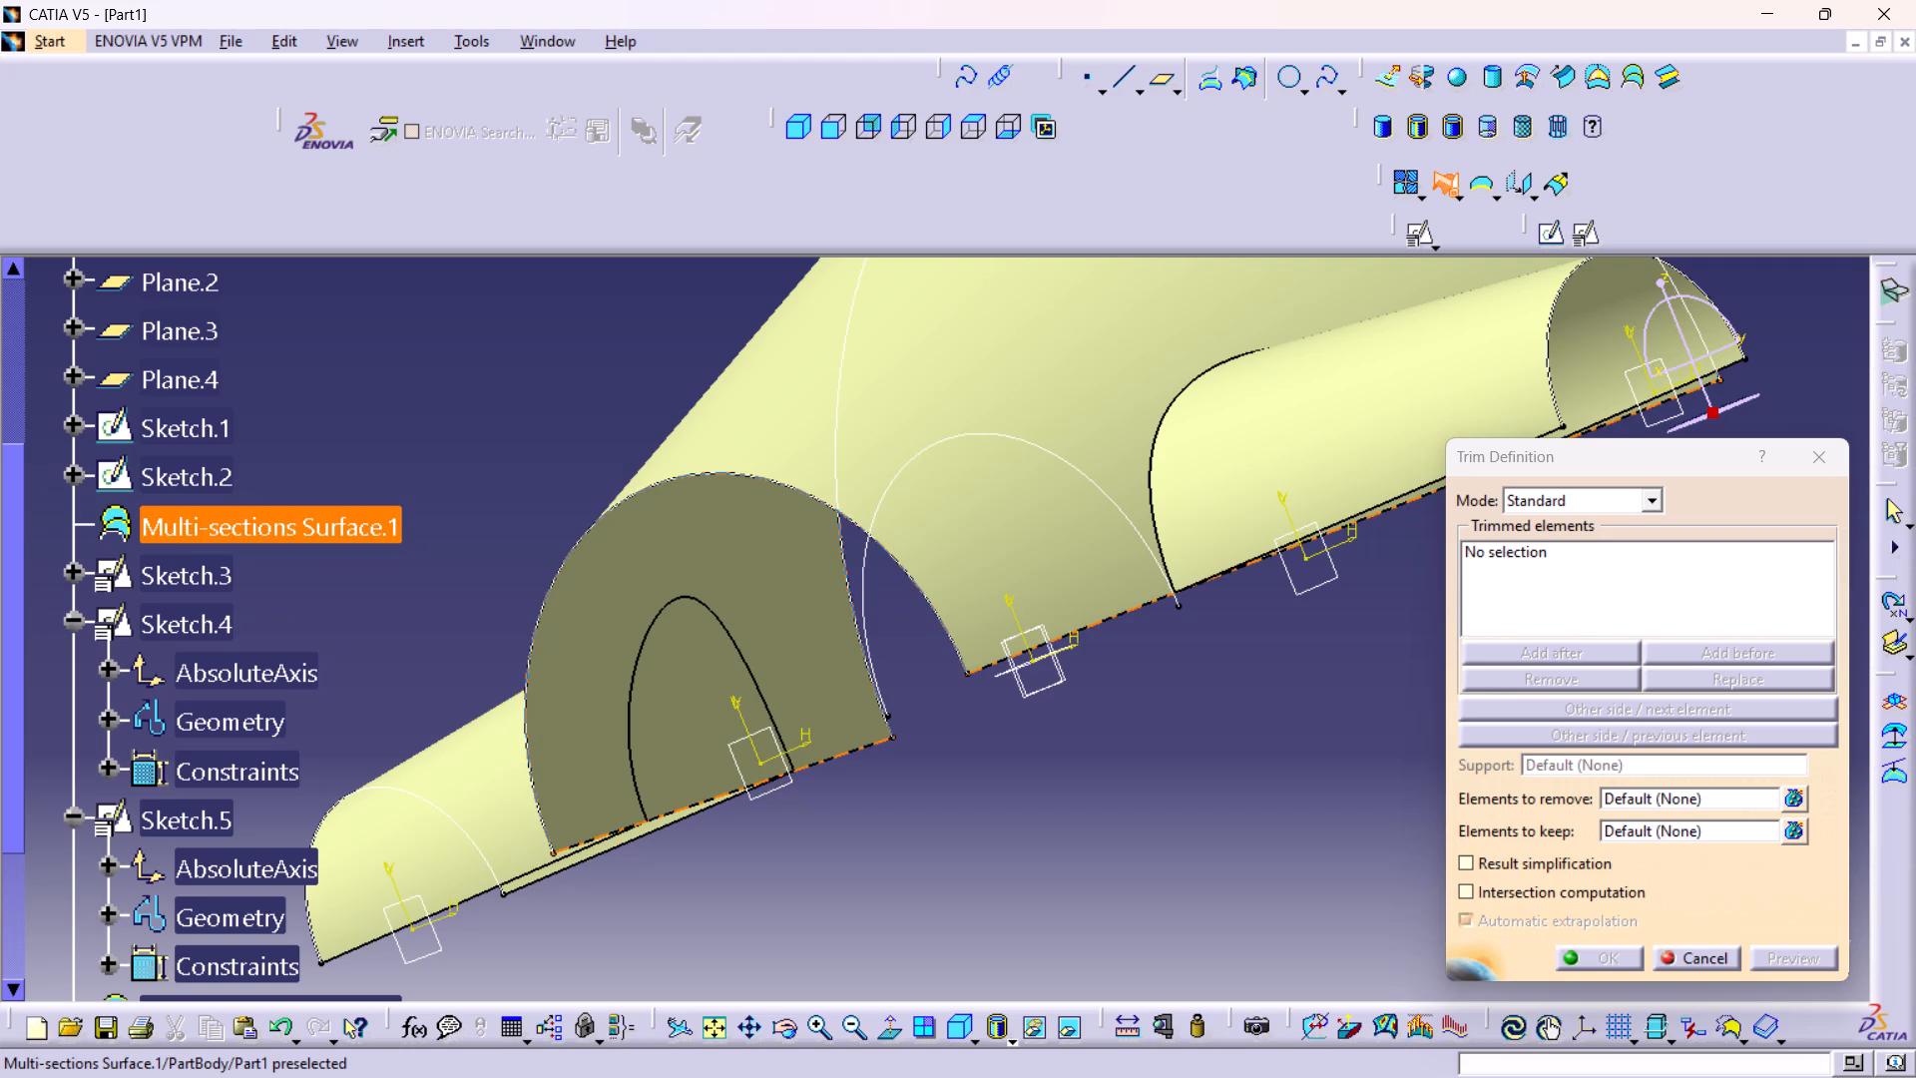
pyautogui.click(680, 723)
pyautogui.moveTo(718, 730); pyautogui.dragTo(848, 758, button='middle')
pyautogui.moveTo(718, 730); pyautogui.dragTo(848, 758, button='right')
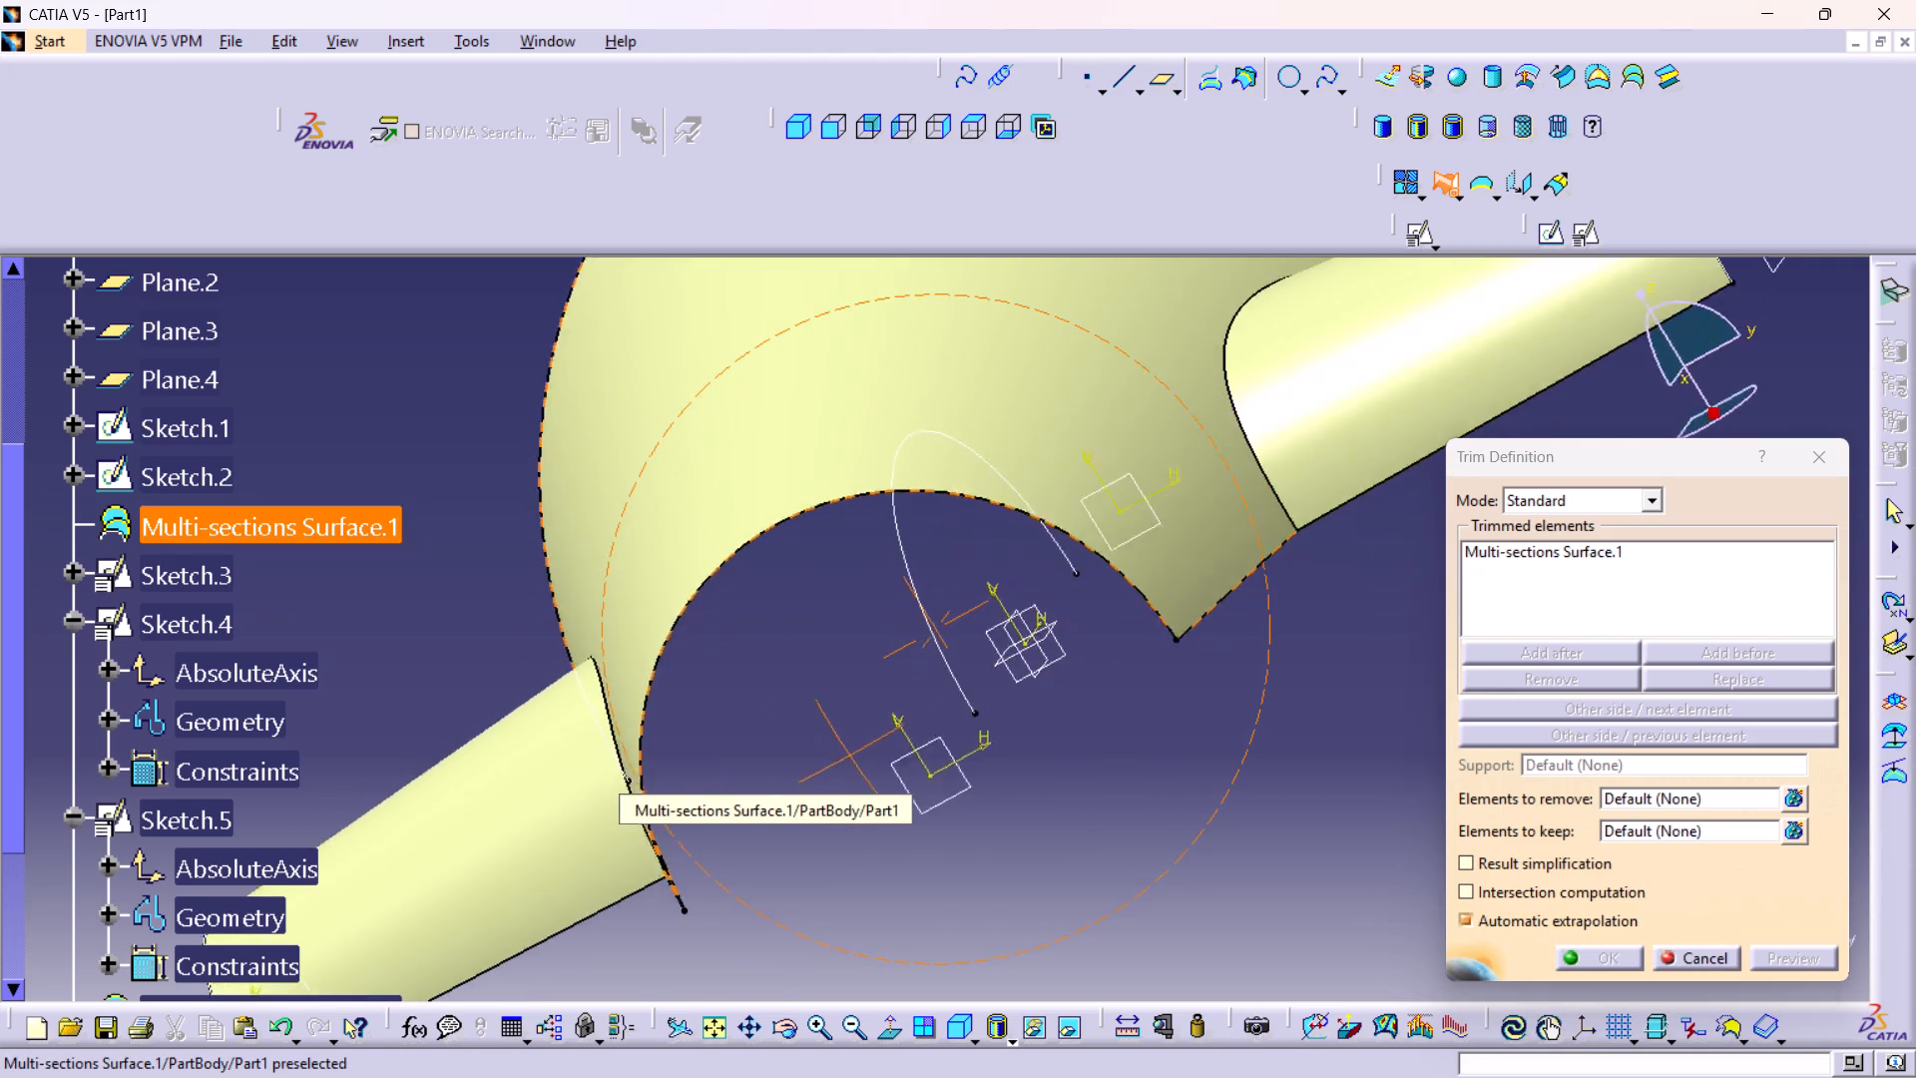
pyautogui.moveTo(848, 758); pyautogui.dragTo(920, 522, button='middle')
pyautogui.moveTo(848, 758); pyautogui.dragTo(920, 522, button='right')
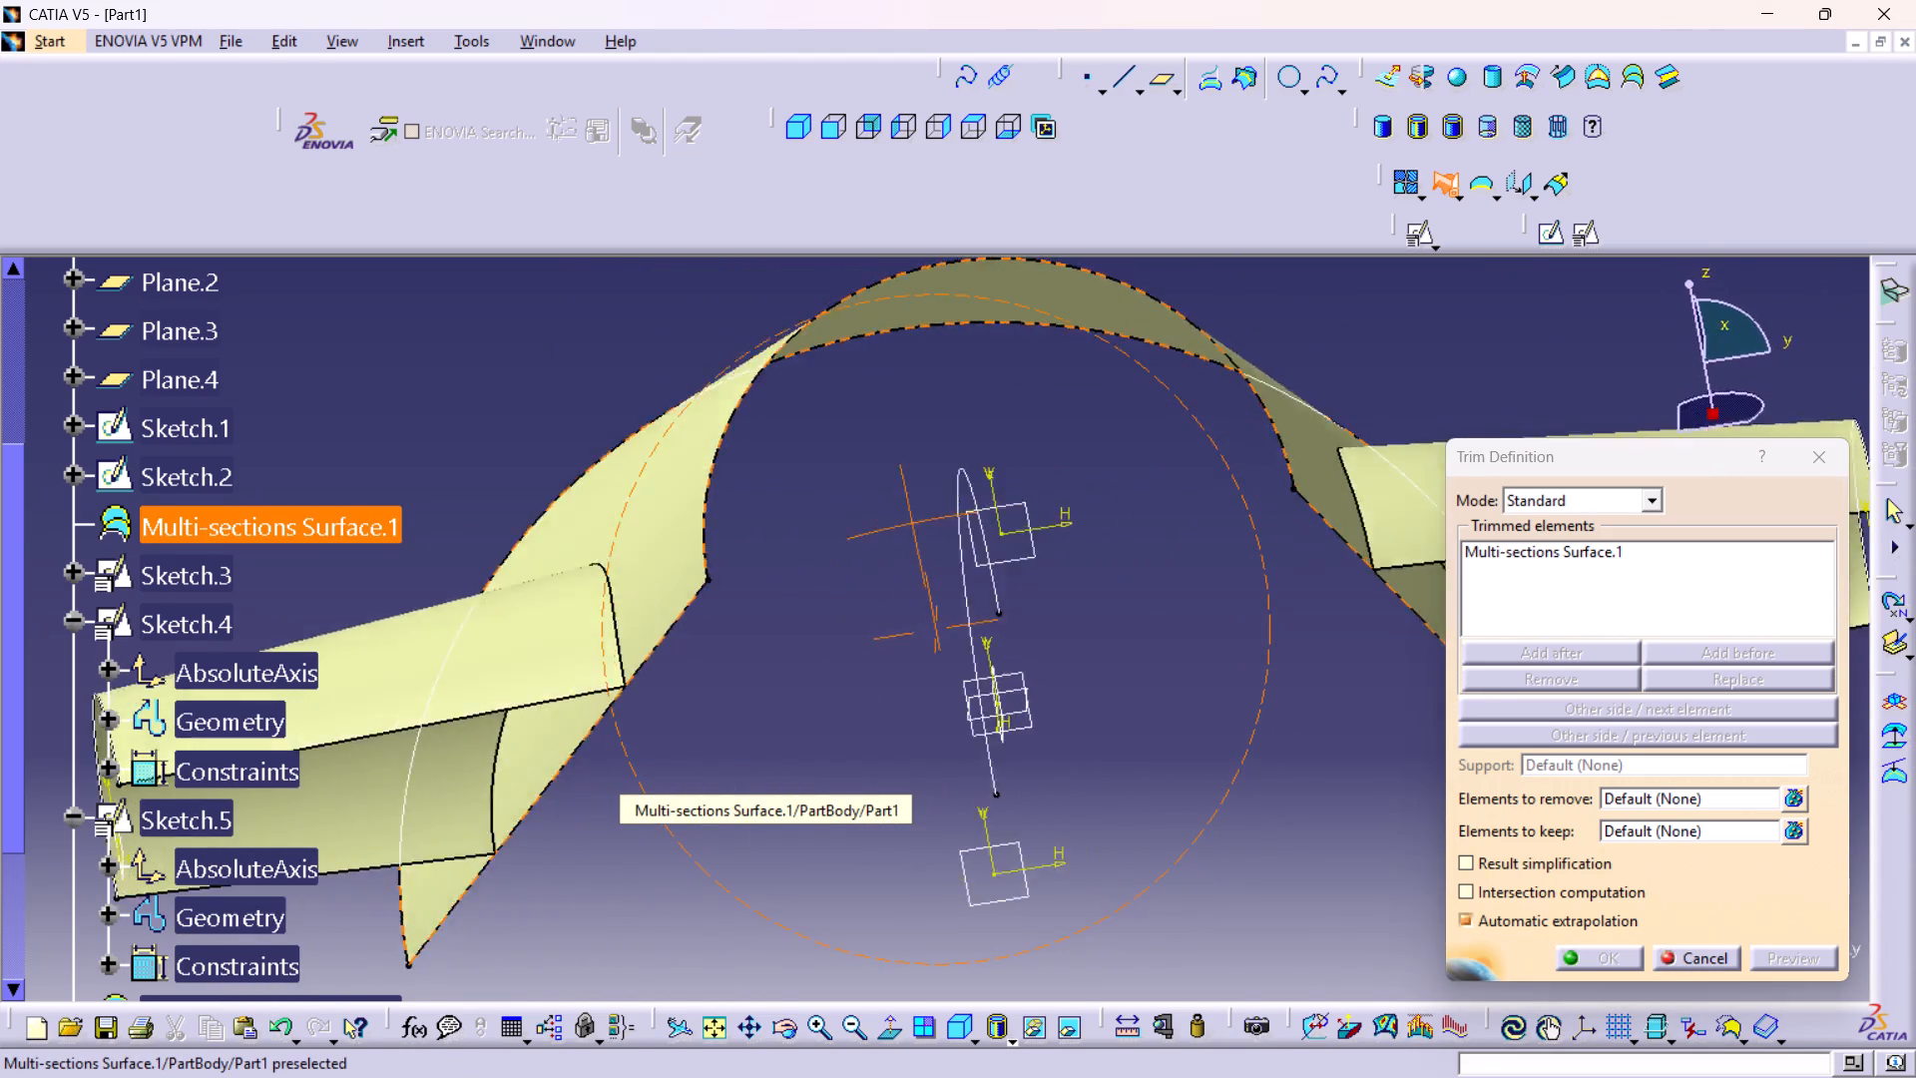
pyautogui.moveTo(920, 522); pyautogui.dragTo(1084, 456, button='right')
pyautogui.moveTo(920, 522); pyautogui.dragTo(1084, 456, button='middle')
pyautogui.click(610, 620)
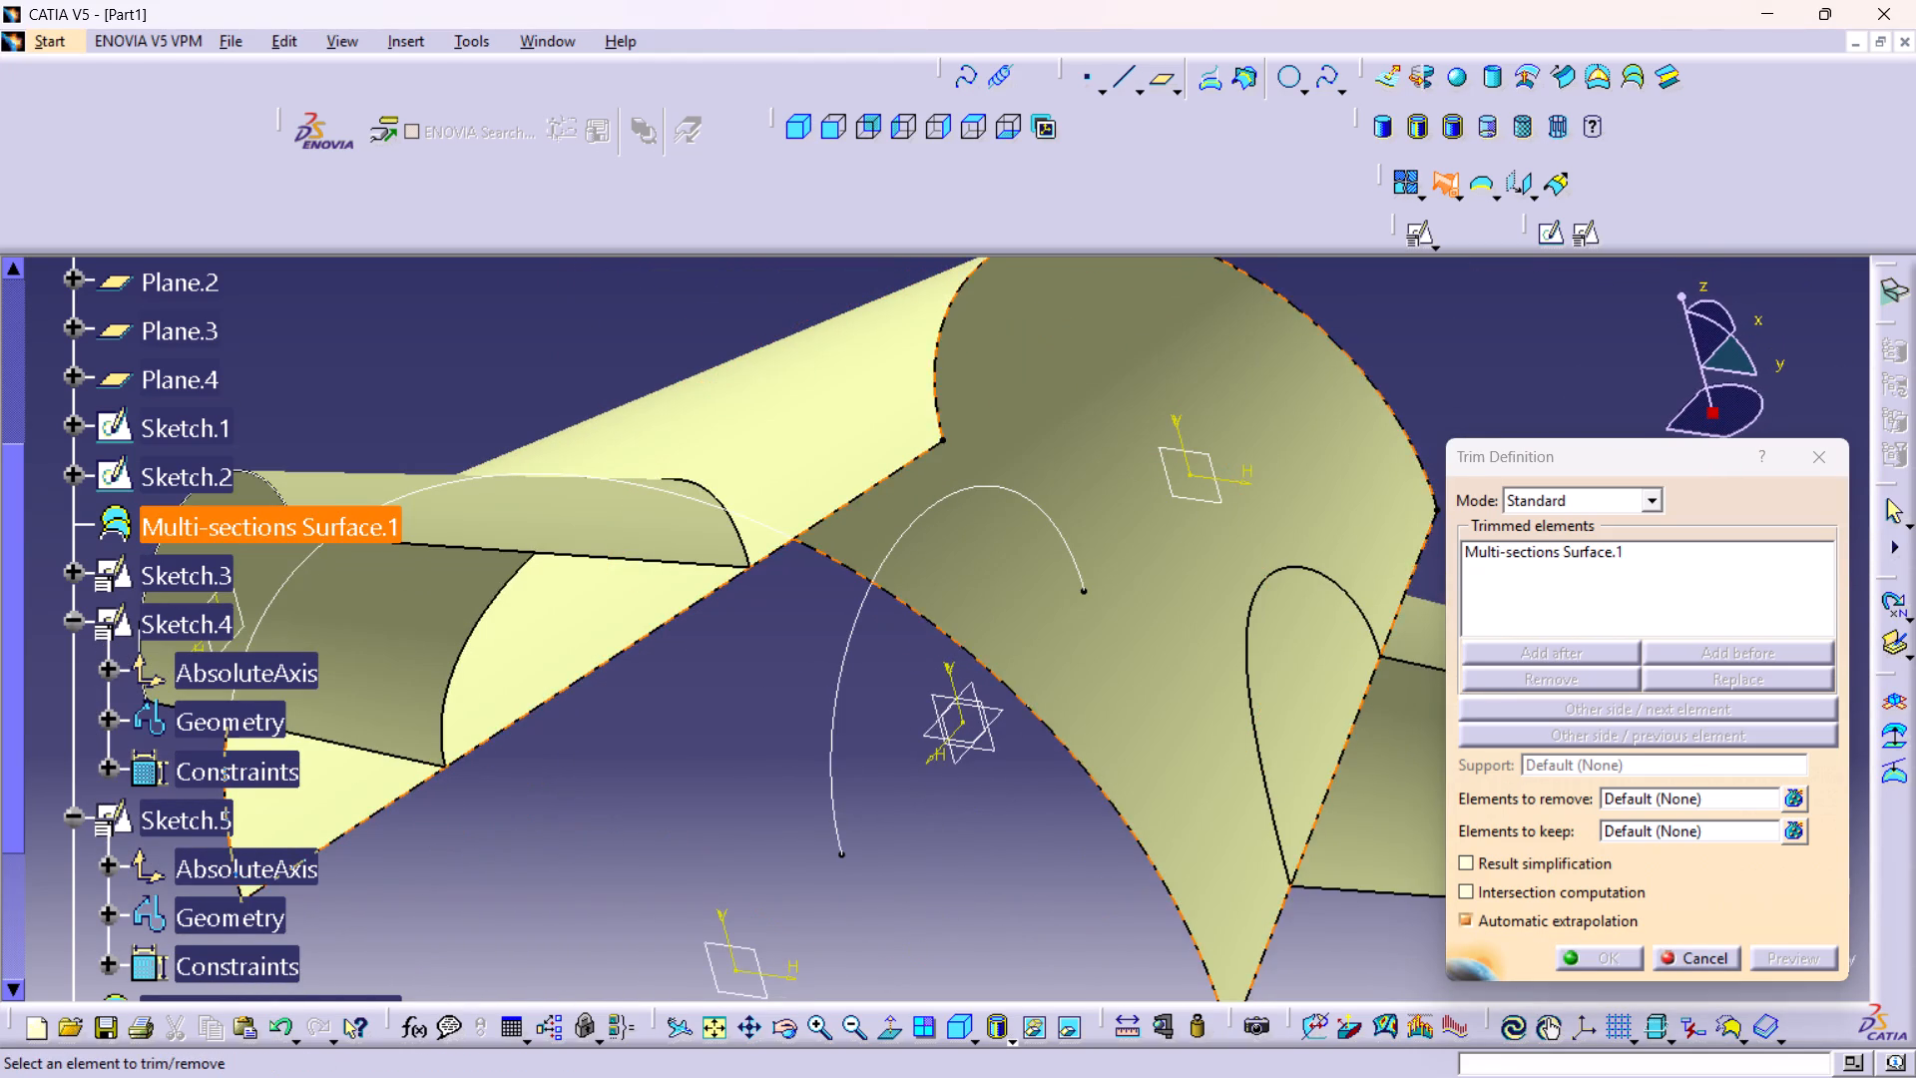
pyautogui.click(560, 502)
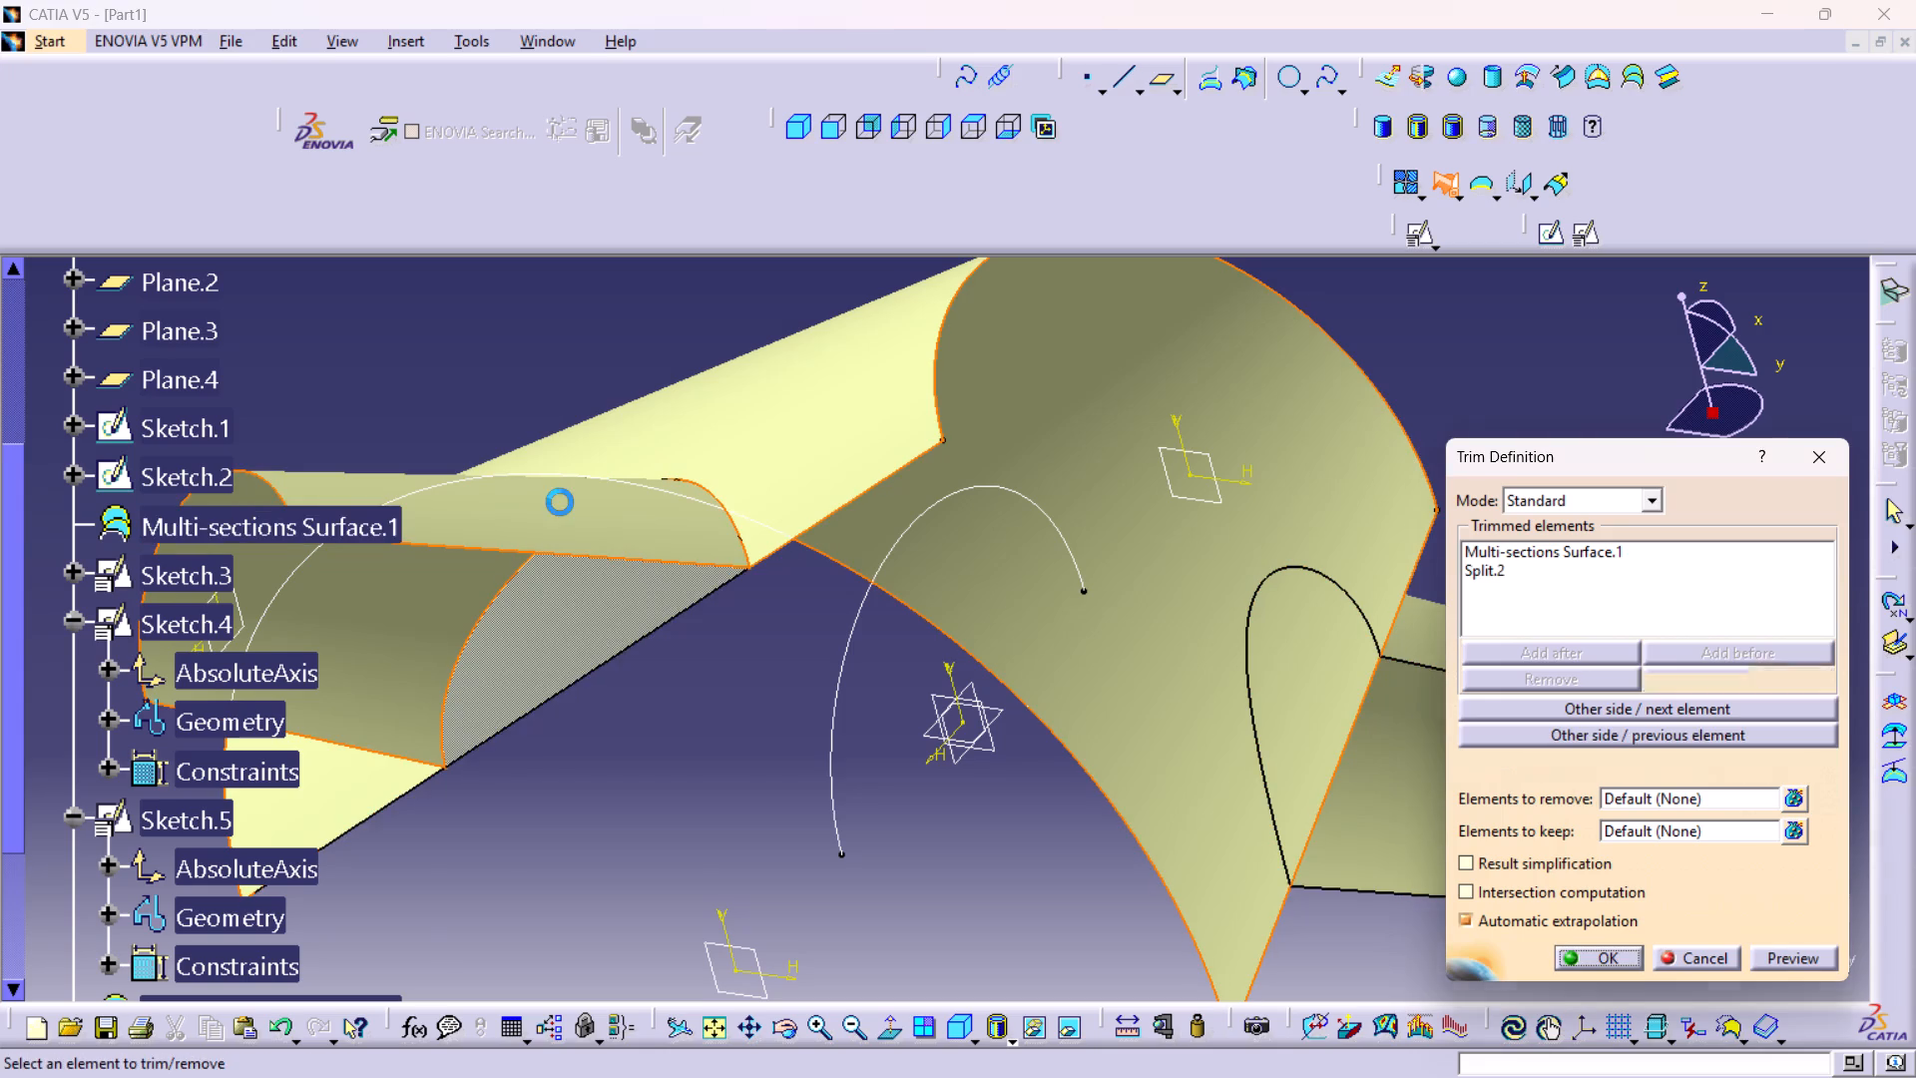
pyautogui.click(1589, 960)
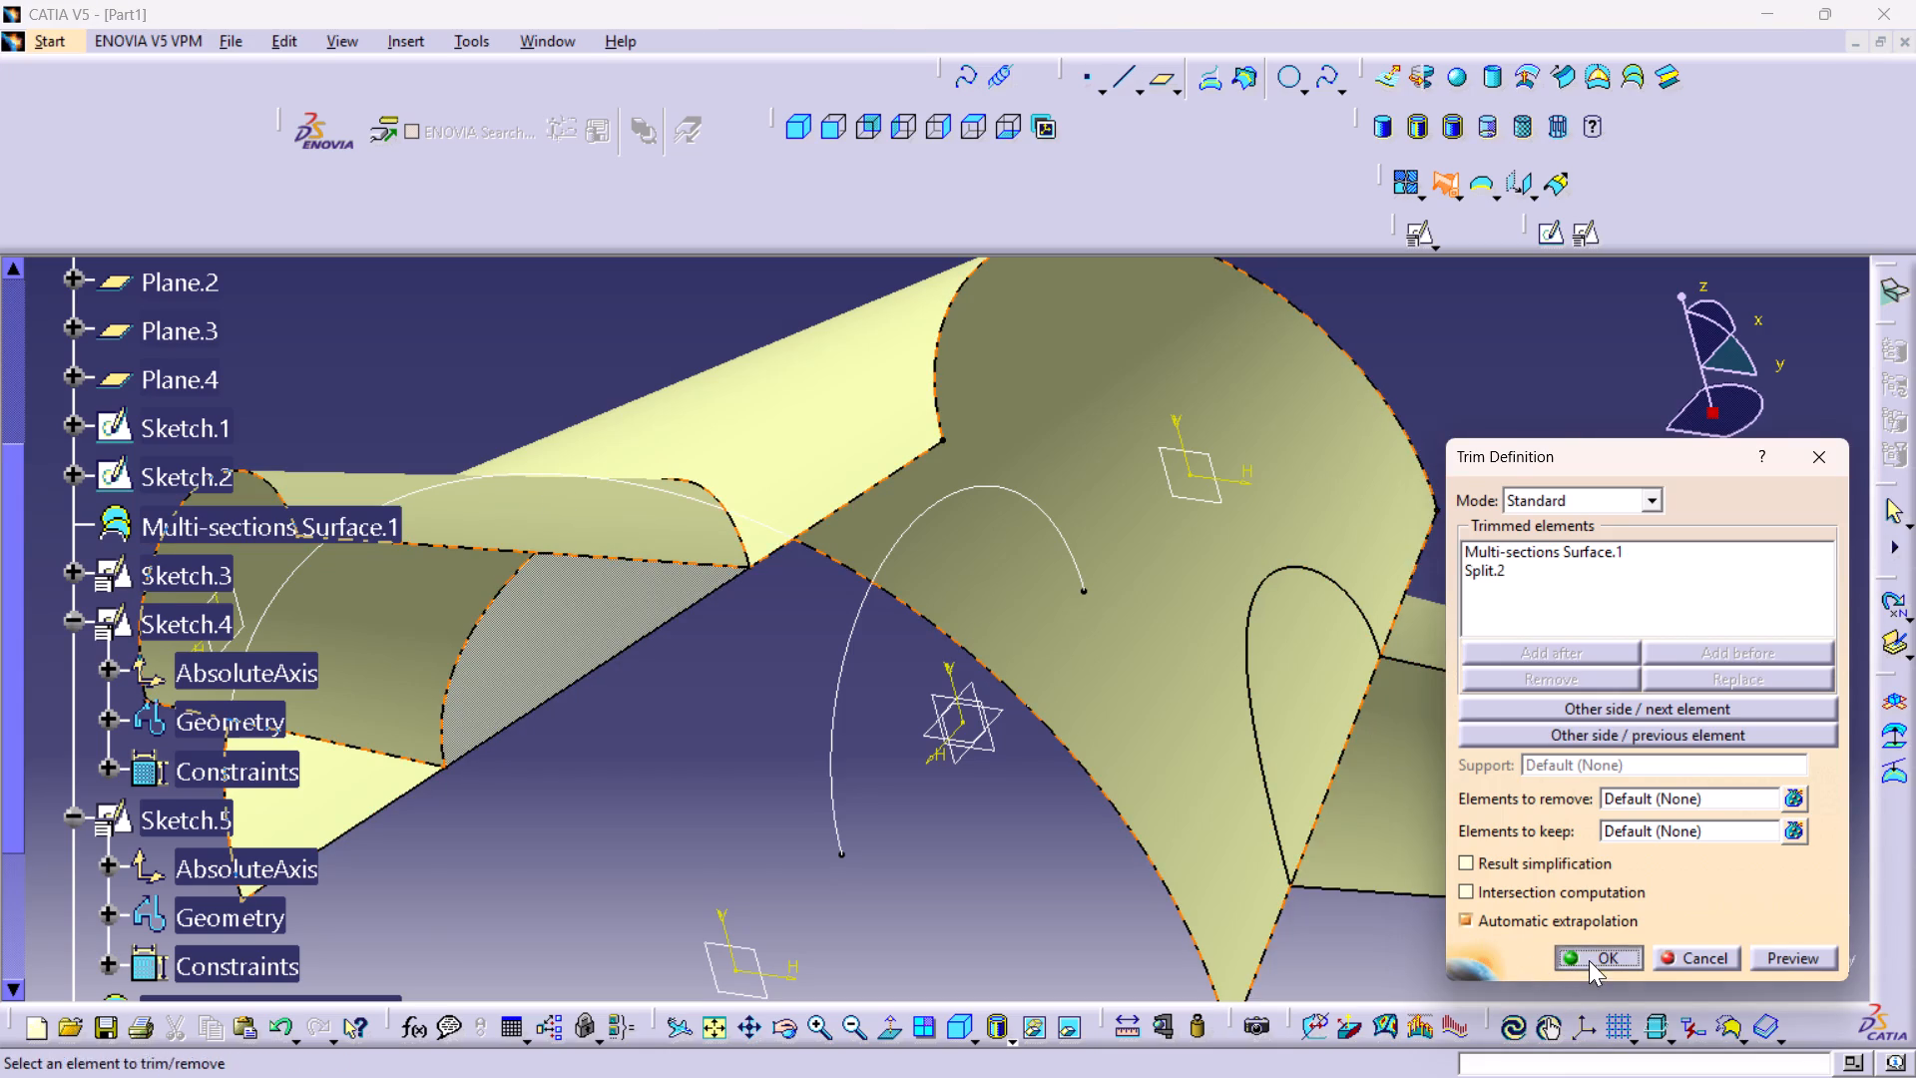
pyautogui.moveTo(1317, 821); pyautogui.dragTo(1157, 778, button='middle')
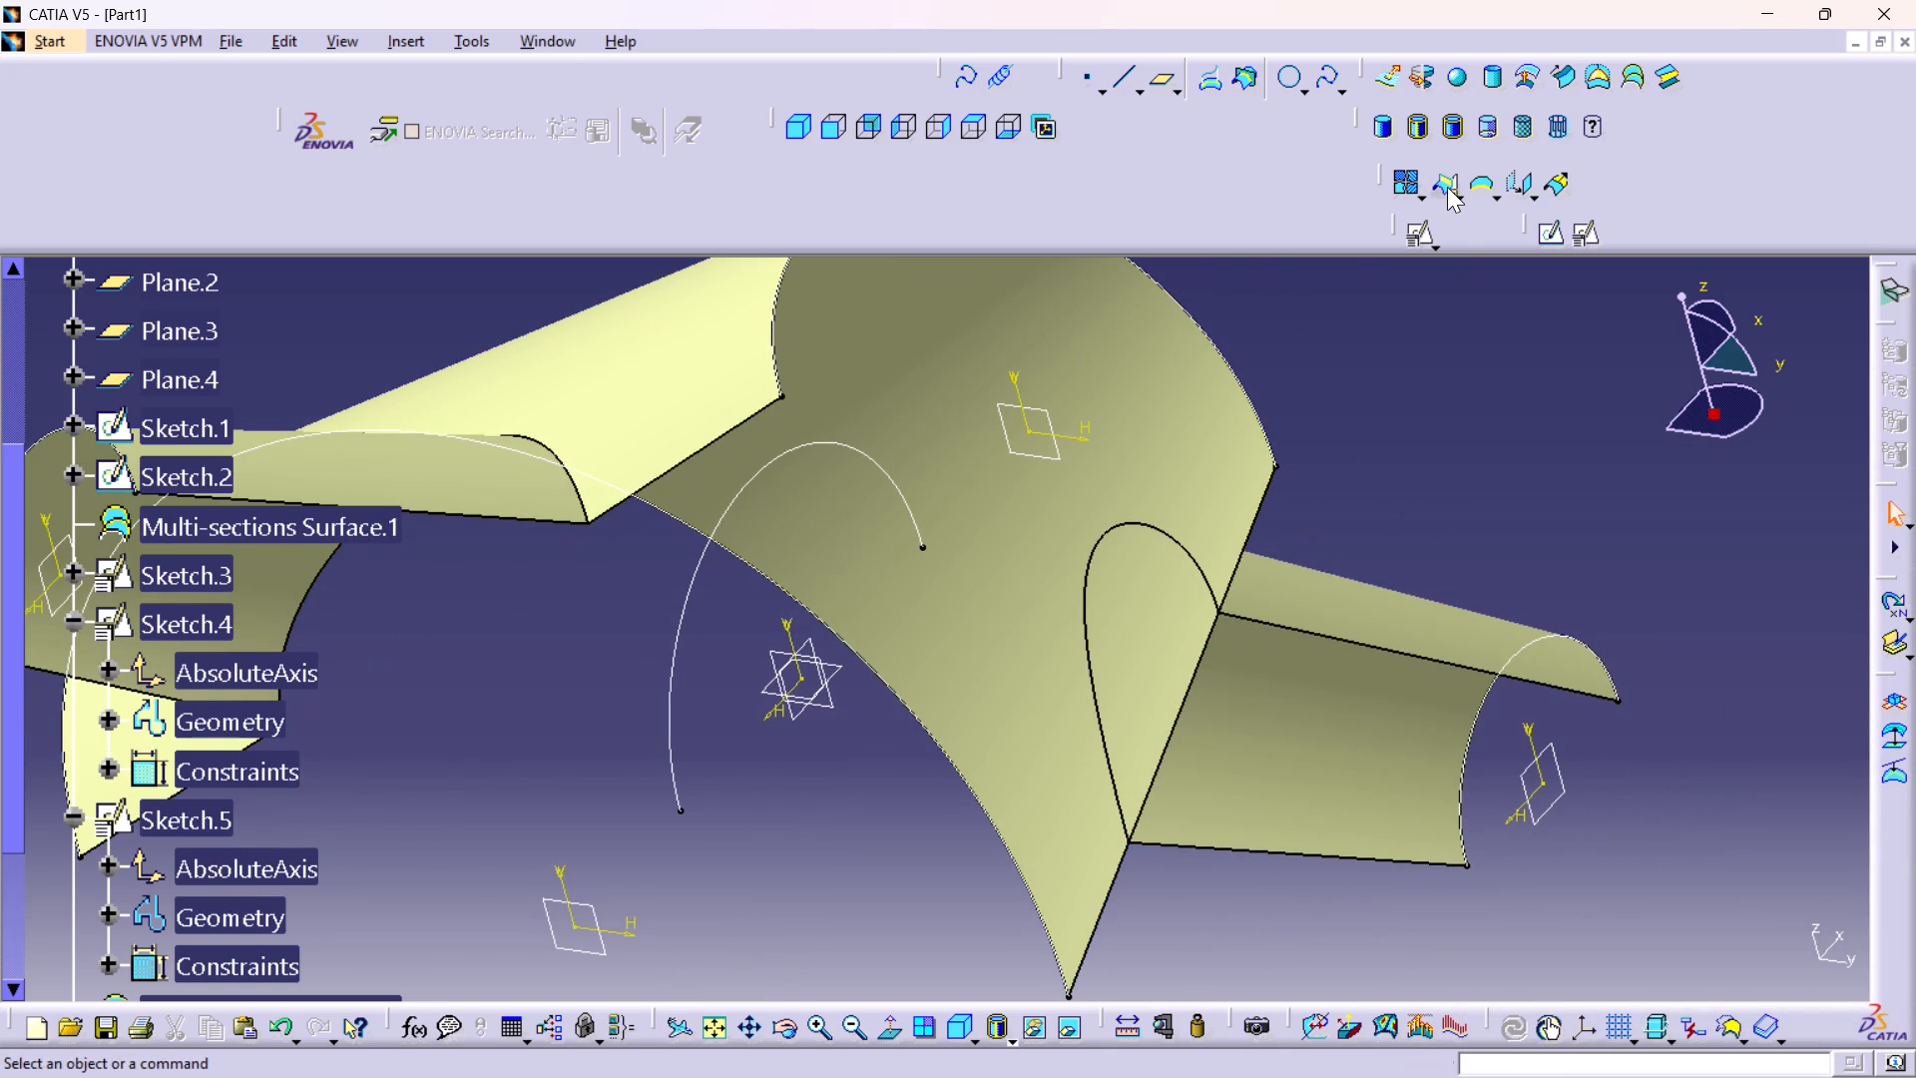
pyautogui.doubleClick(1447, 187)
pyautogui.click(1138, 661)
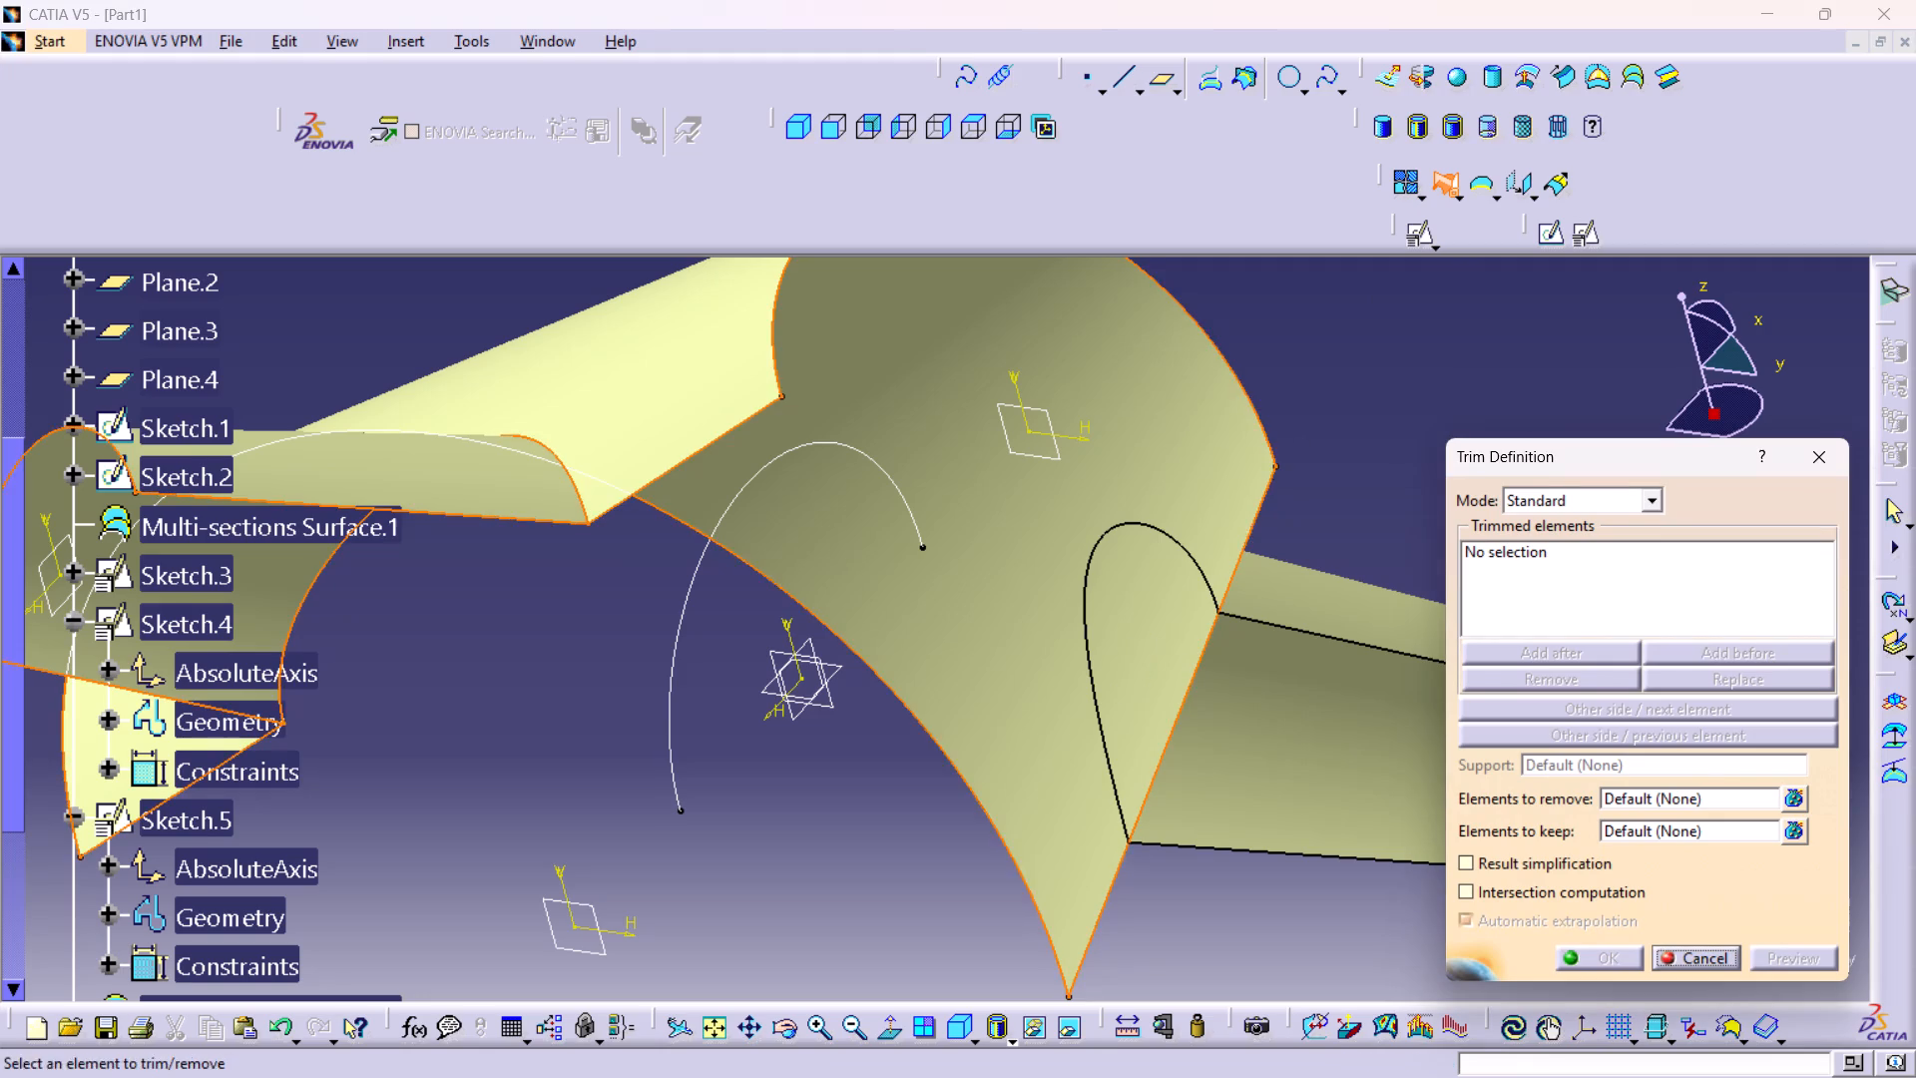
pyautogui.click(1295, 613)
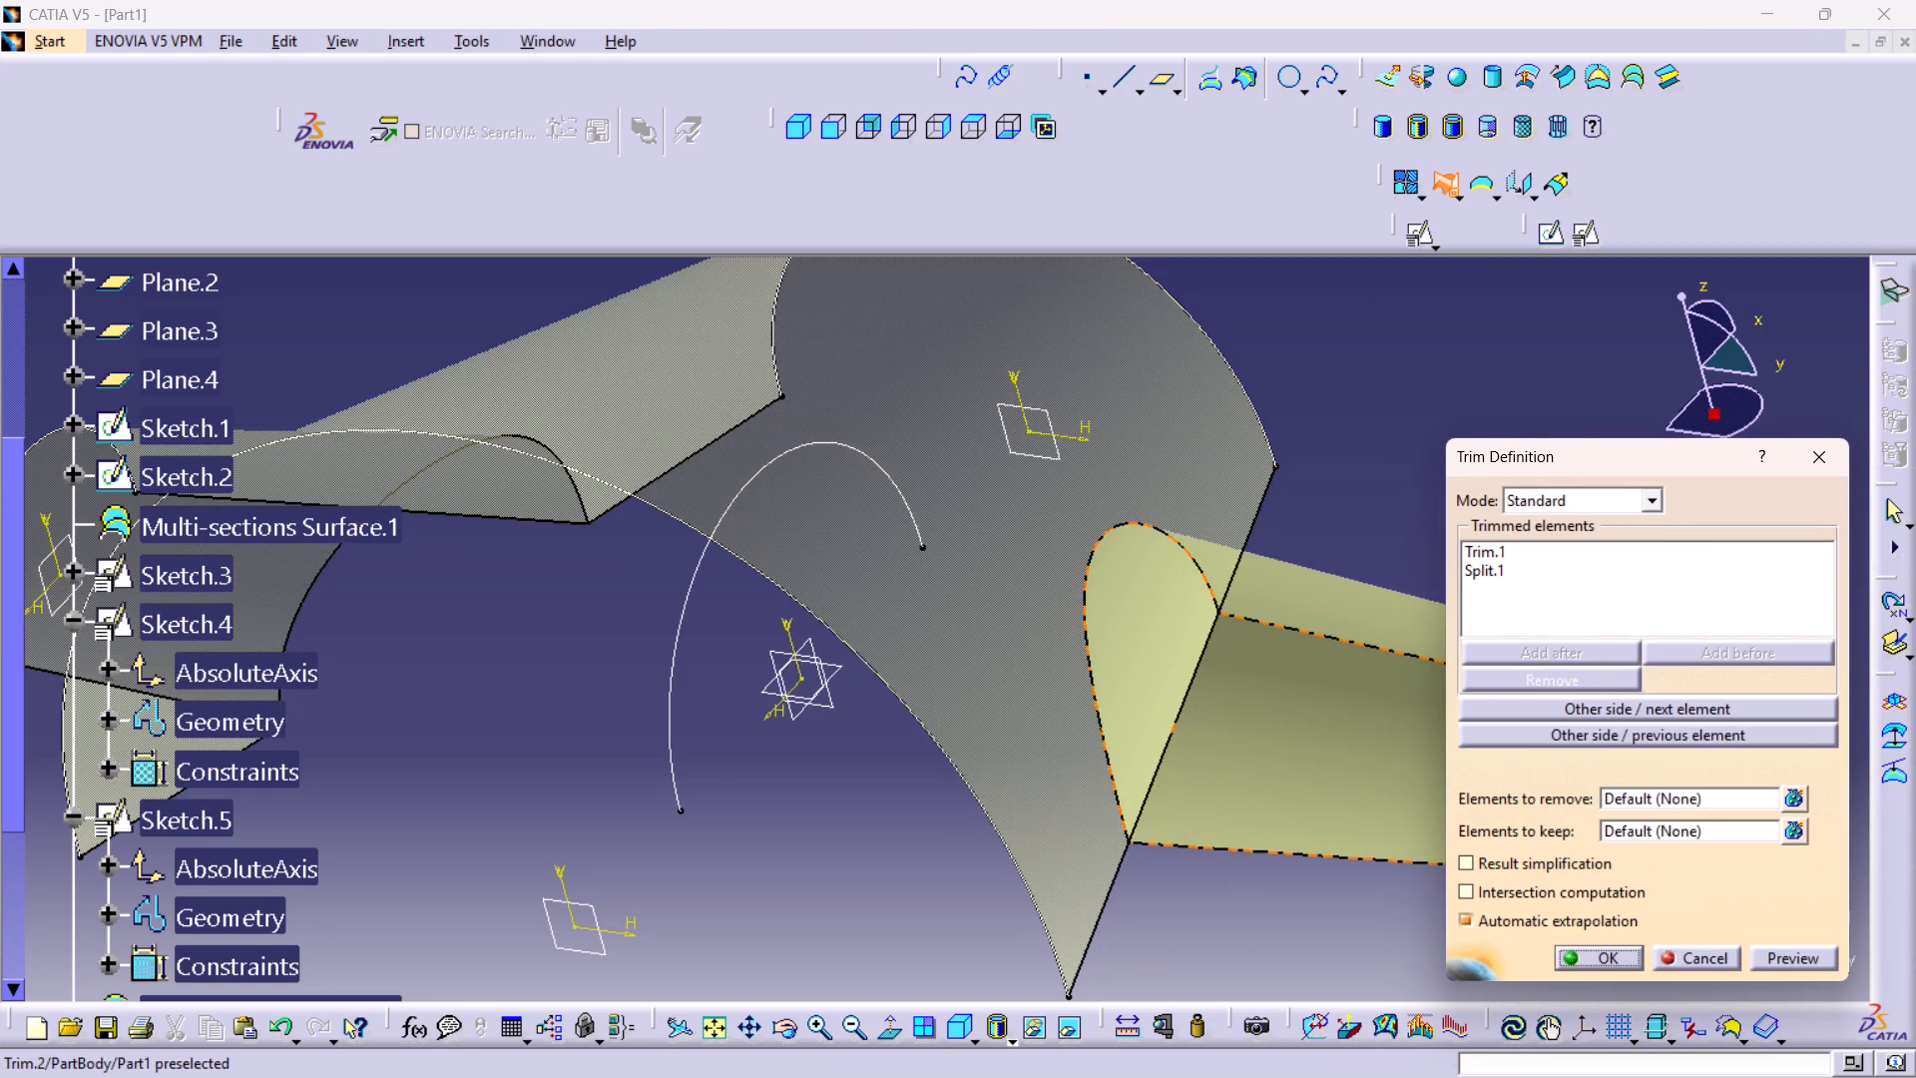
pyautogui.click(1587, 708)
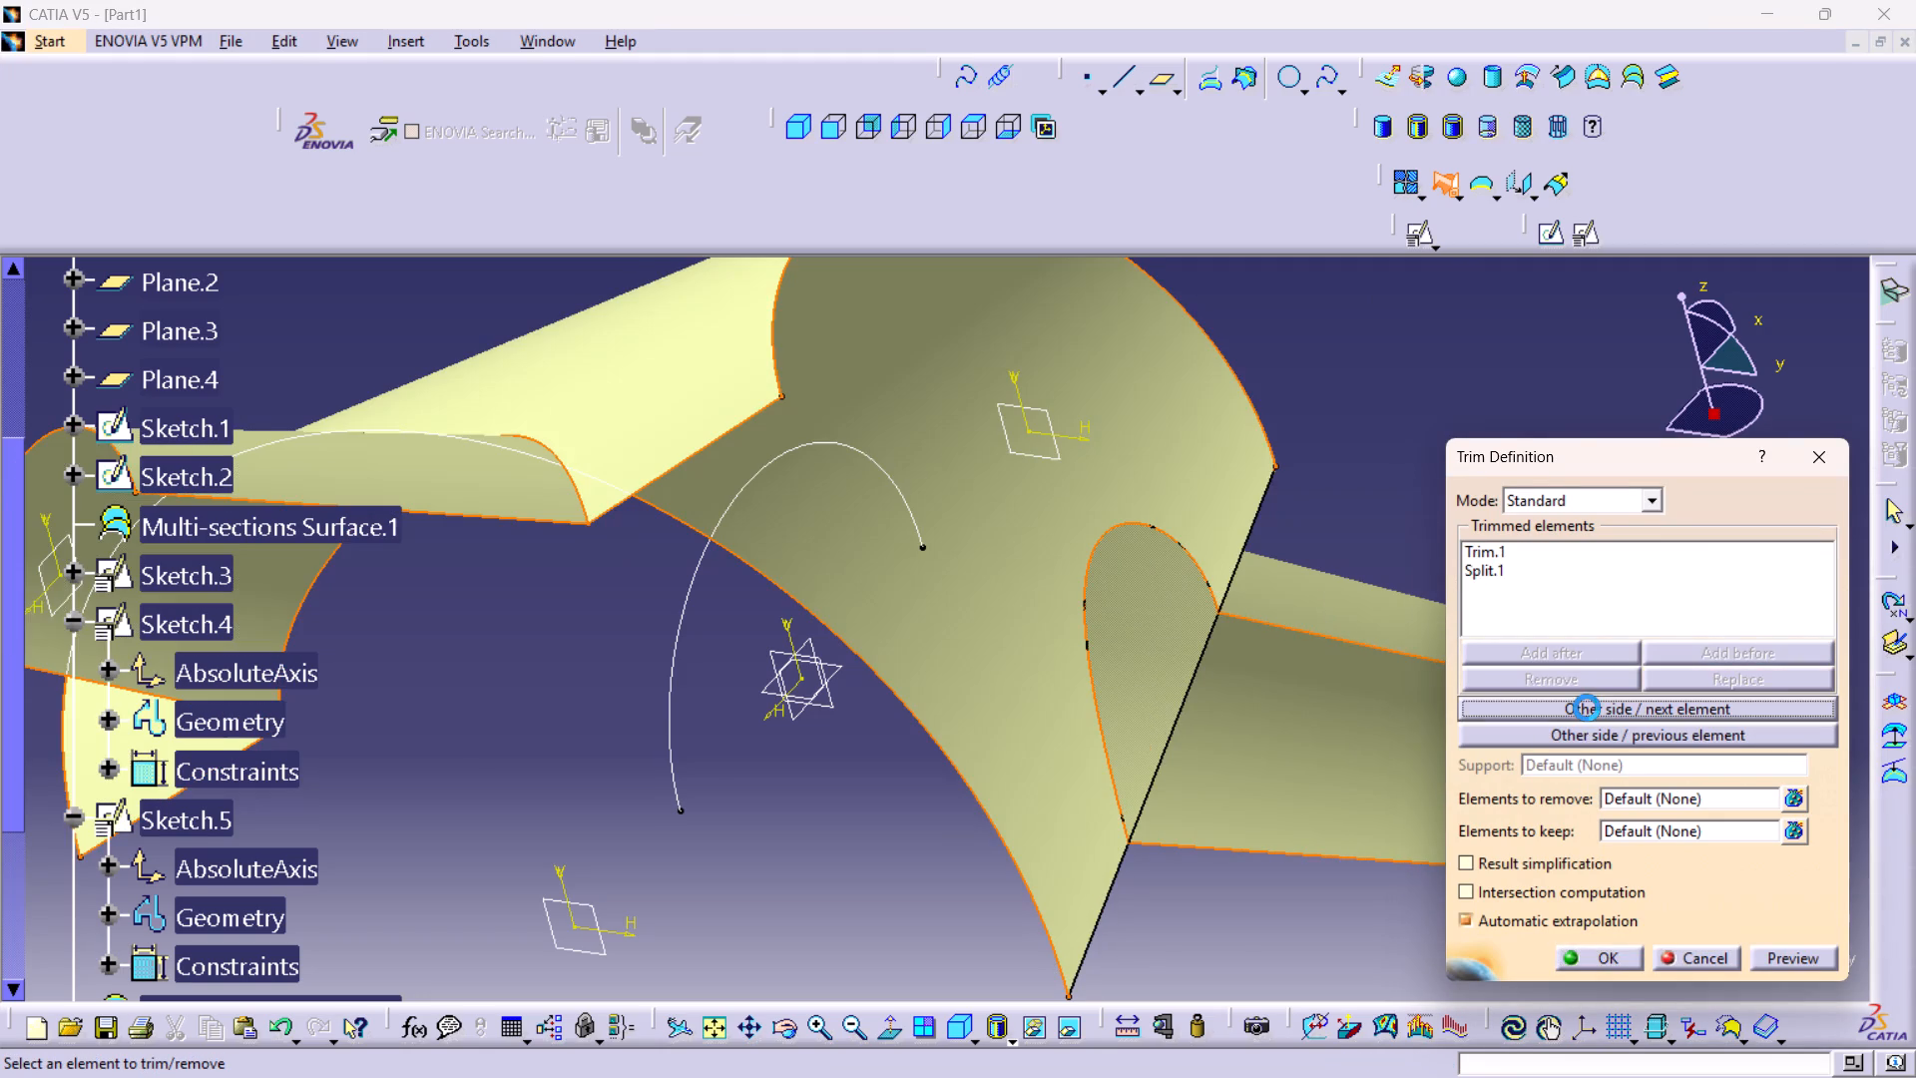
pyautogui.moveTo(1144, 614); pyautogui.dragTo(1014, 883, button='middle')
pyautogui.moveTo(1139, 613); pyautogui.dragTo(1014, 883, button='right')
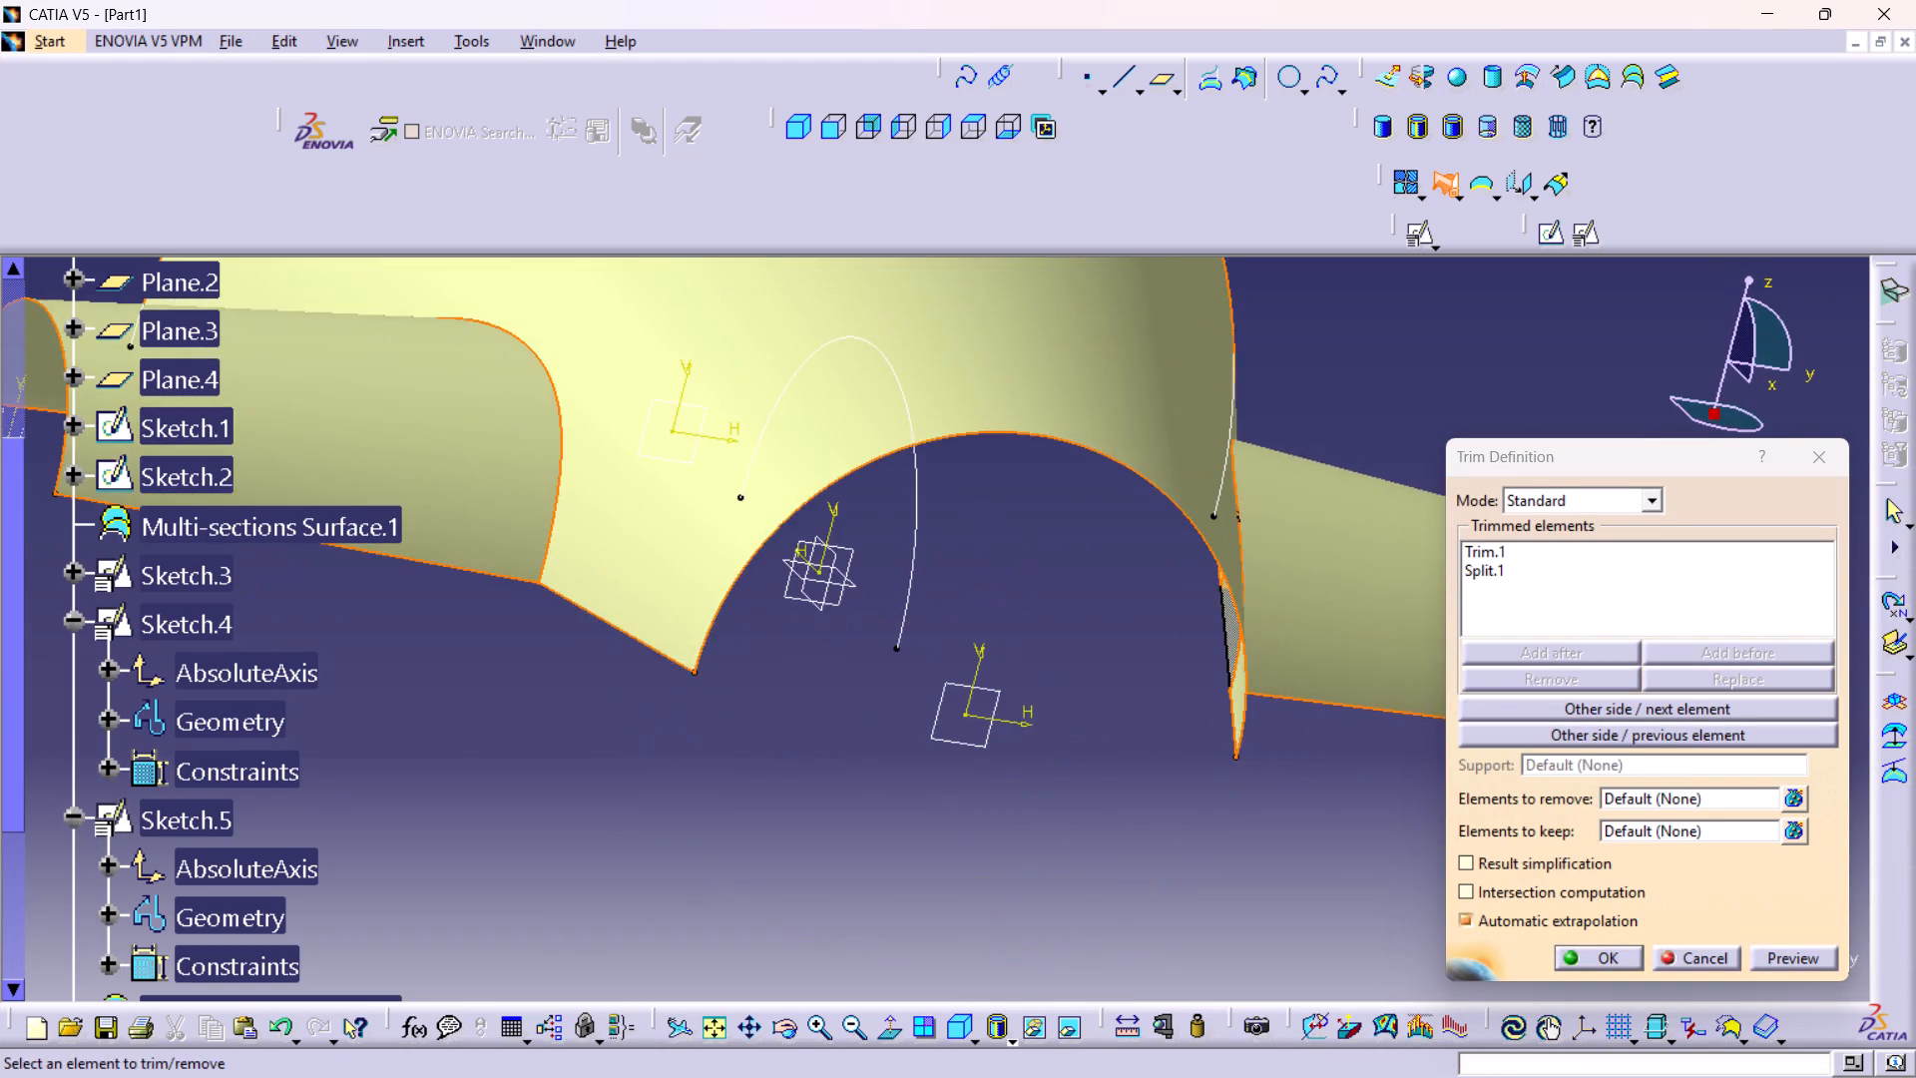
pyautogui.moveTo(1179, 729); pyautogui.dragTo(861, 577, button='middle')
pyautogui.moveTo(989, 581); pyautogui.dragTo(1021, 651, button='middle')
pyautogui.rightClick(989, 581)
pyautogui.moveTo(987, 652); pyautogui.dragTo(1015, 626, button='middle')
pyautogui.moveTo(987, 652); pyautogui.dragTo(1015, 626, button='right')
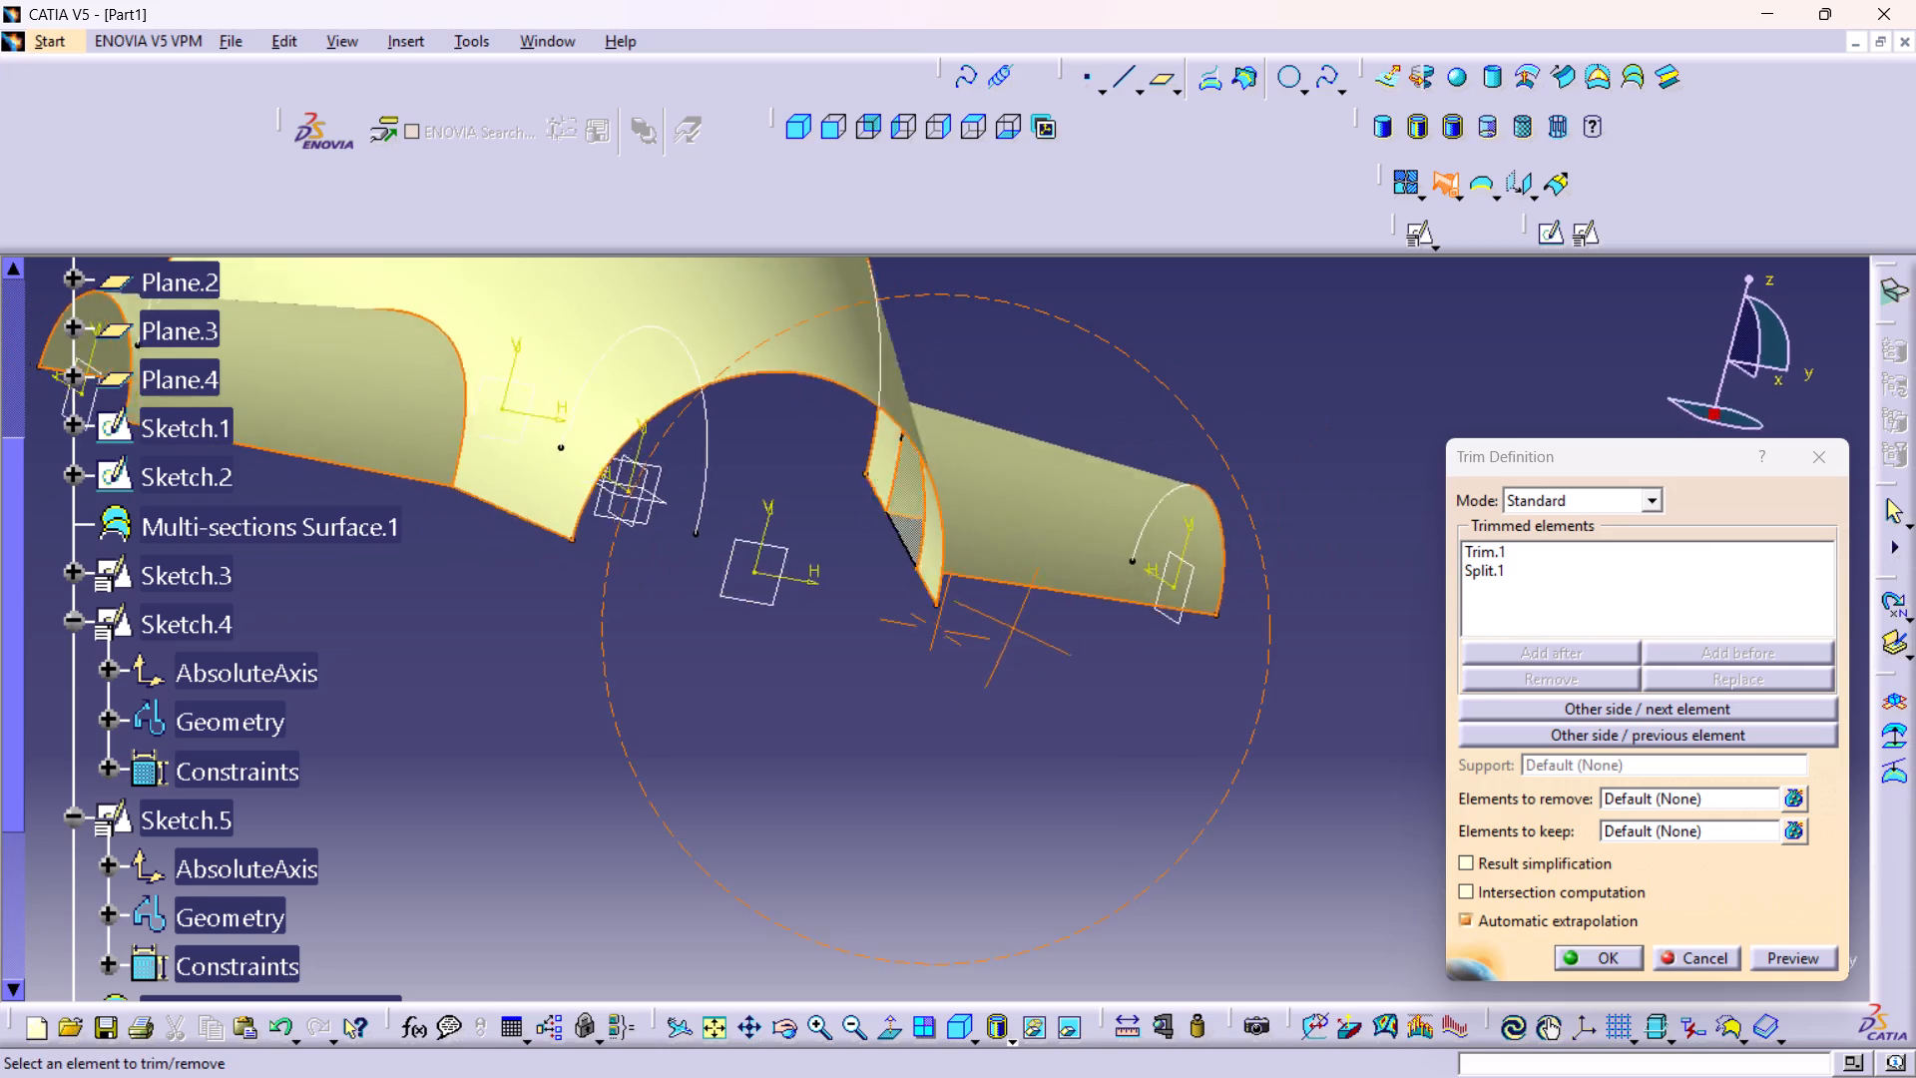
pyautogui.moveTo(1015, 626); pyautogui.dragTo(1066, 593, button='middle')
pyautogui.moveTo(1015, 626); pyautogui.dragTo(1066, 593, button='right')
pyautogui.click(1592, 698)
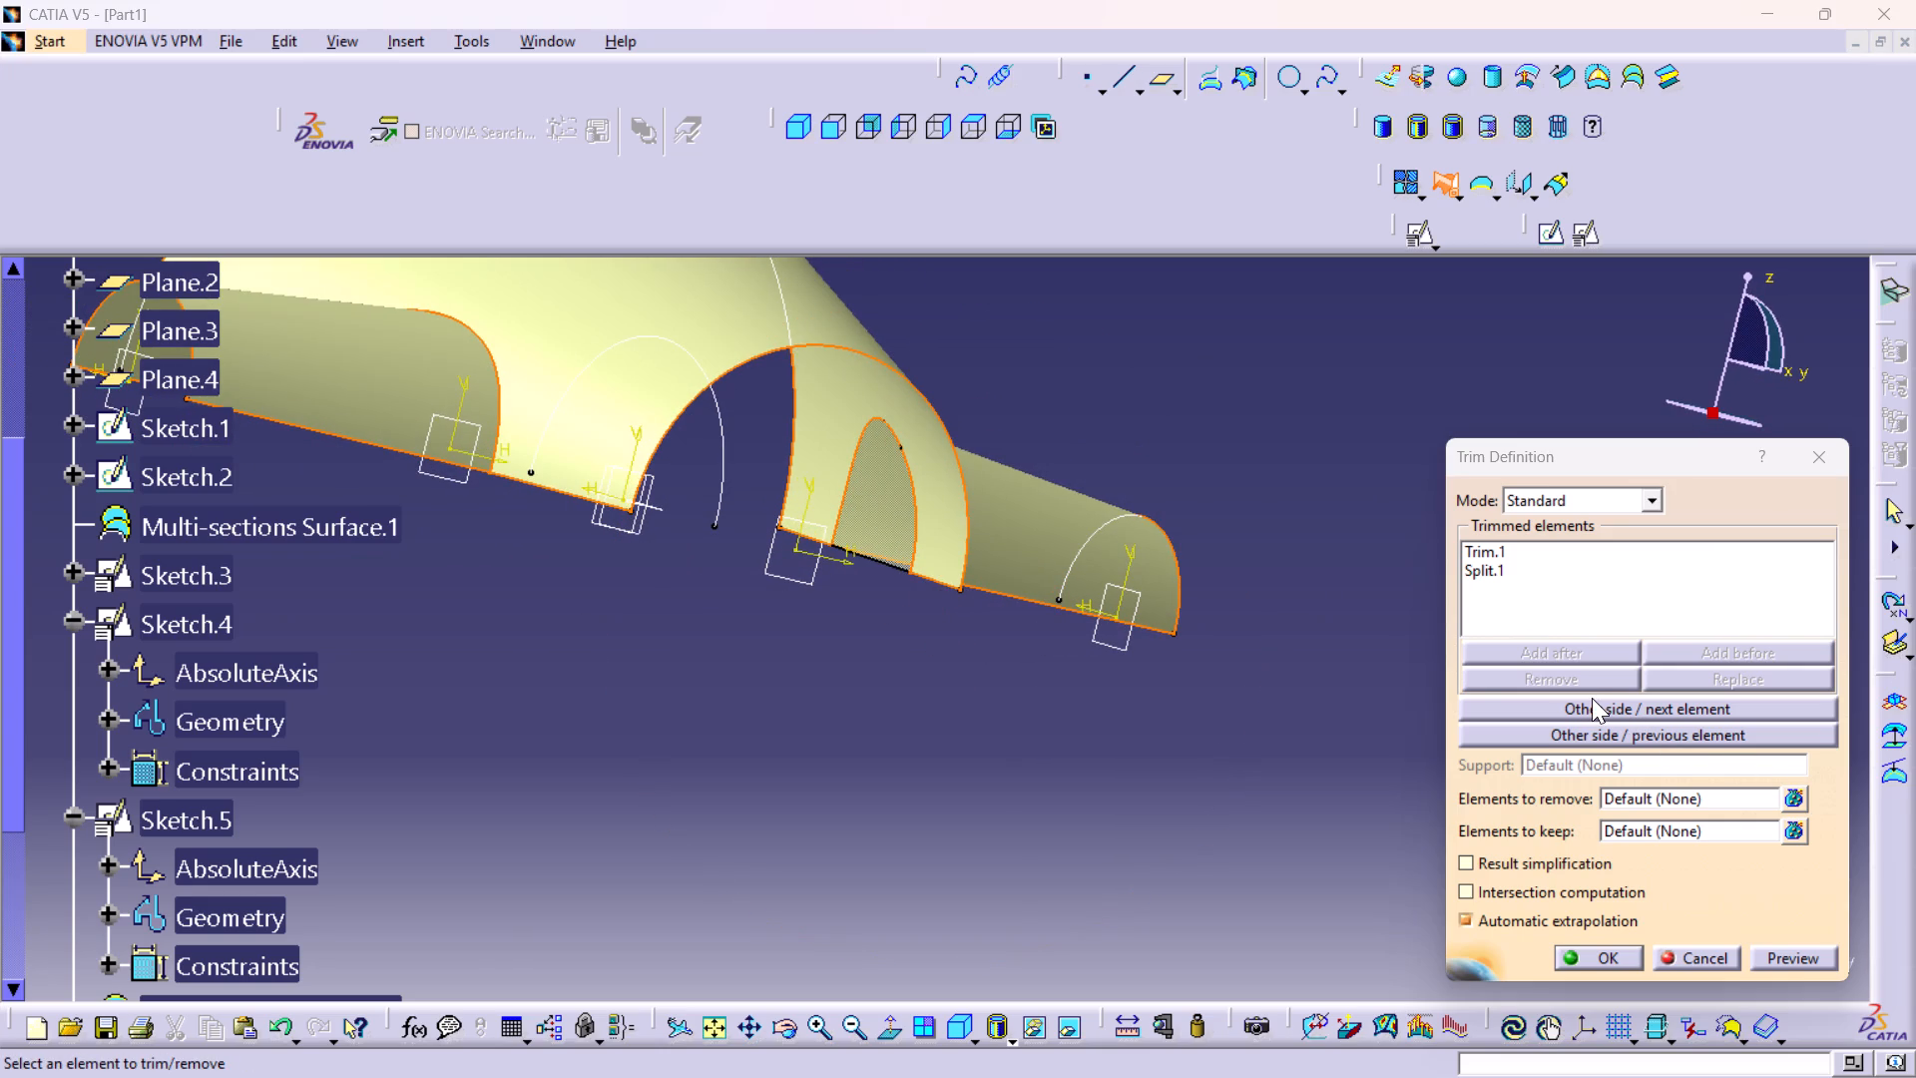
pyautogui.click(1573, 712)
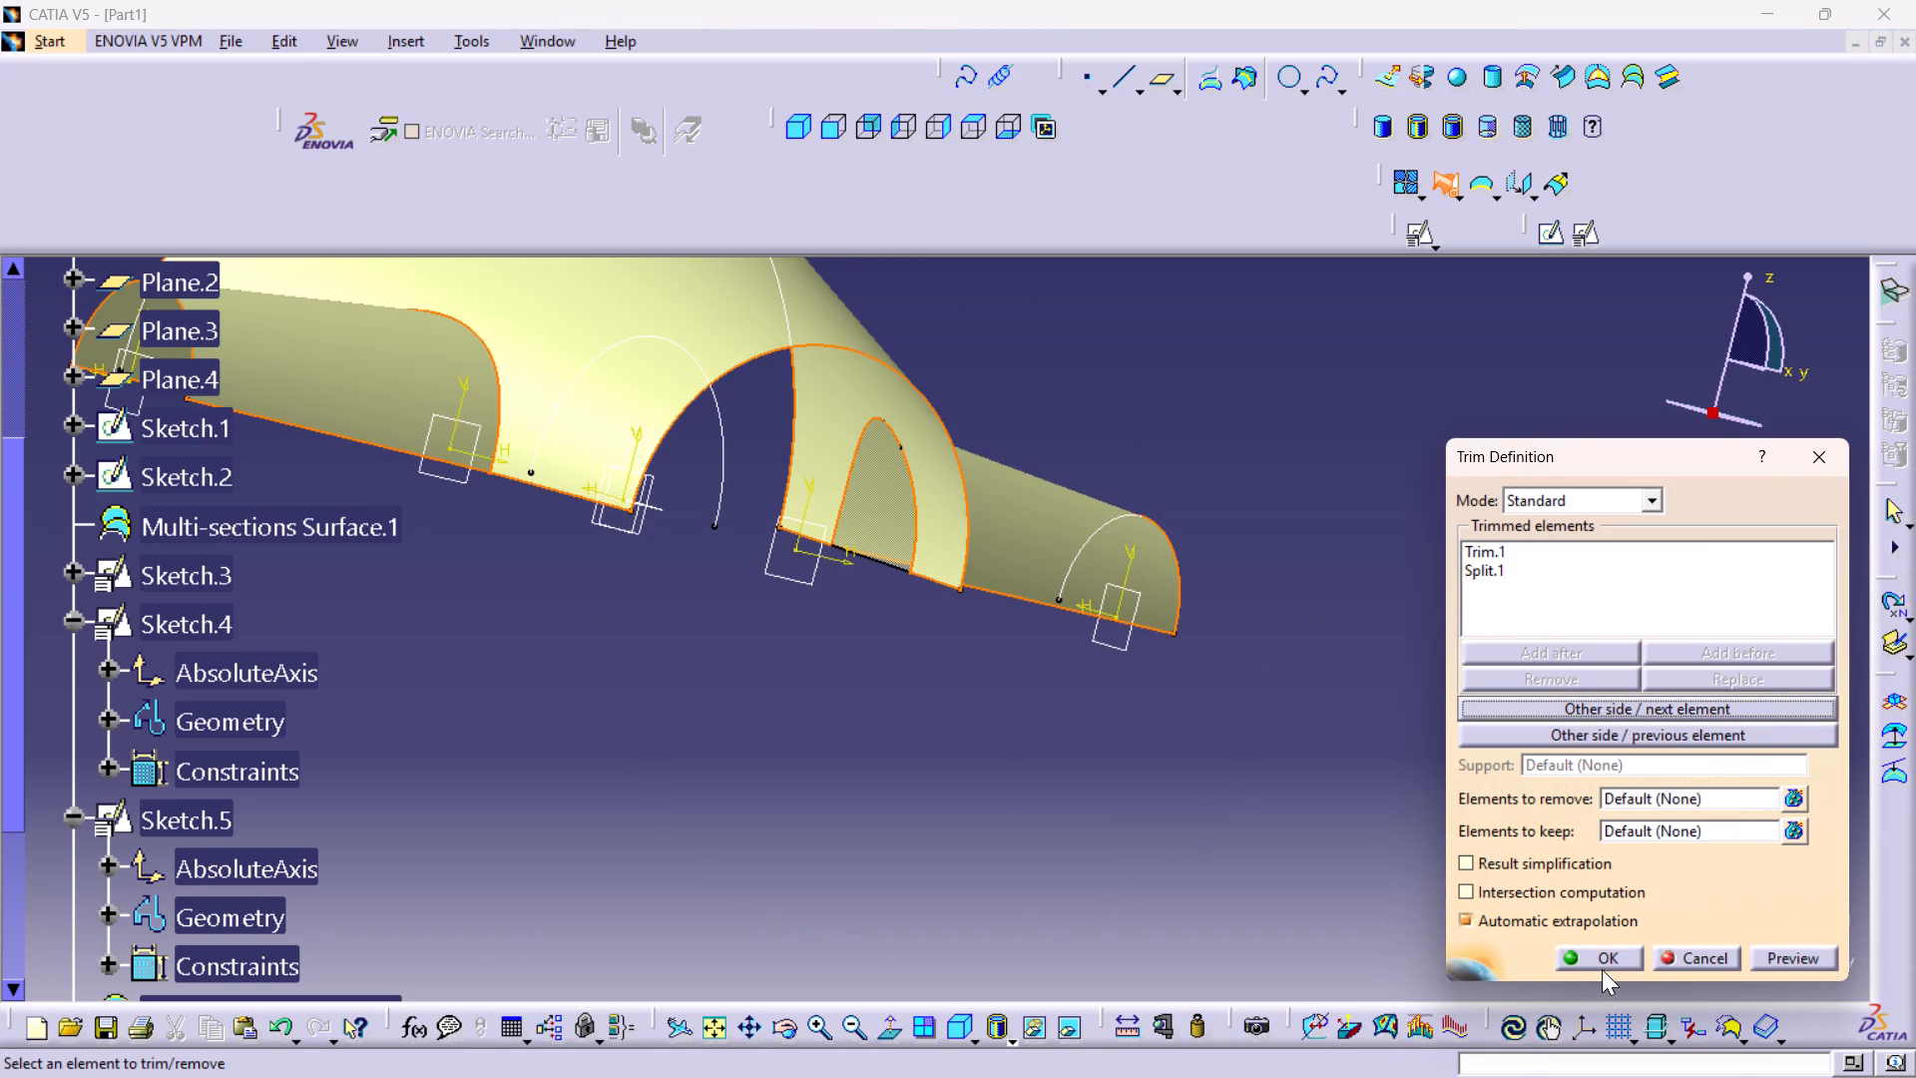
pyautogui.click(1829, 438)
# Trim joined surface Trim.1 with the opposite side surface Split.1, removing the main-surface wall enclosed by that side surface.
pyautogui.moveTo(1330, 673); pyautogui.dragTo(828, 535, button='middle')
pyautogui.moveTo(1330, 673); pyautogui.dragTo(828, 535, button='right')
pyautogui.moveTo(1092, 640); pyautogui.dragTo(1095, 530, button='middle')
pyautogui.rightClick(1092, 640)
pyautogui.moveTo(1307, 485); pyautogui.dragTo(1159, 597, button='middle')
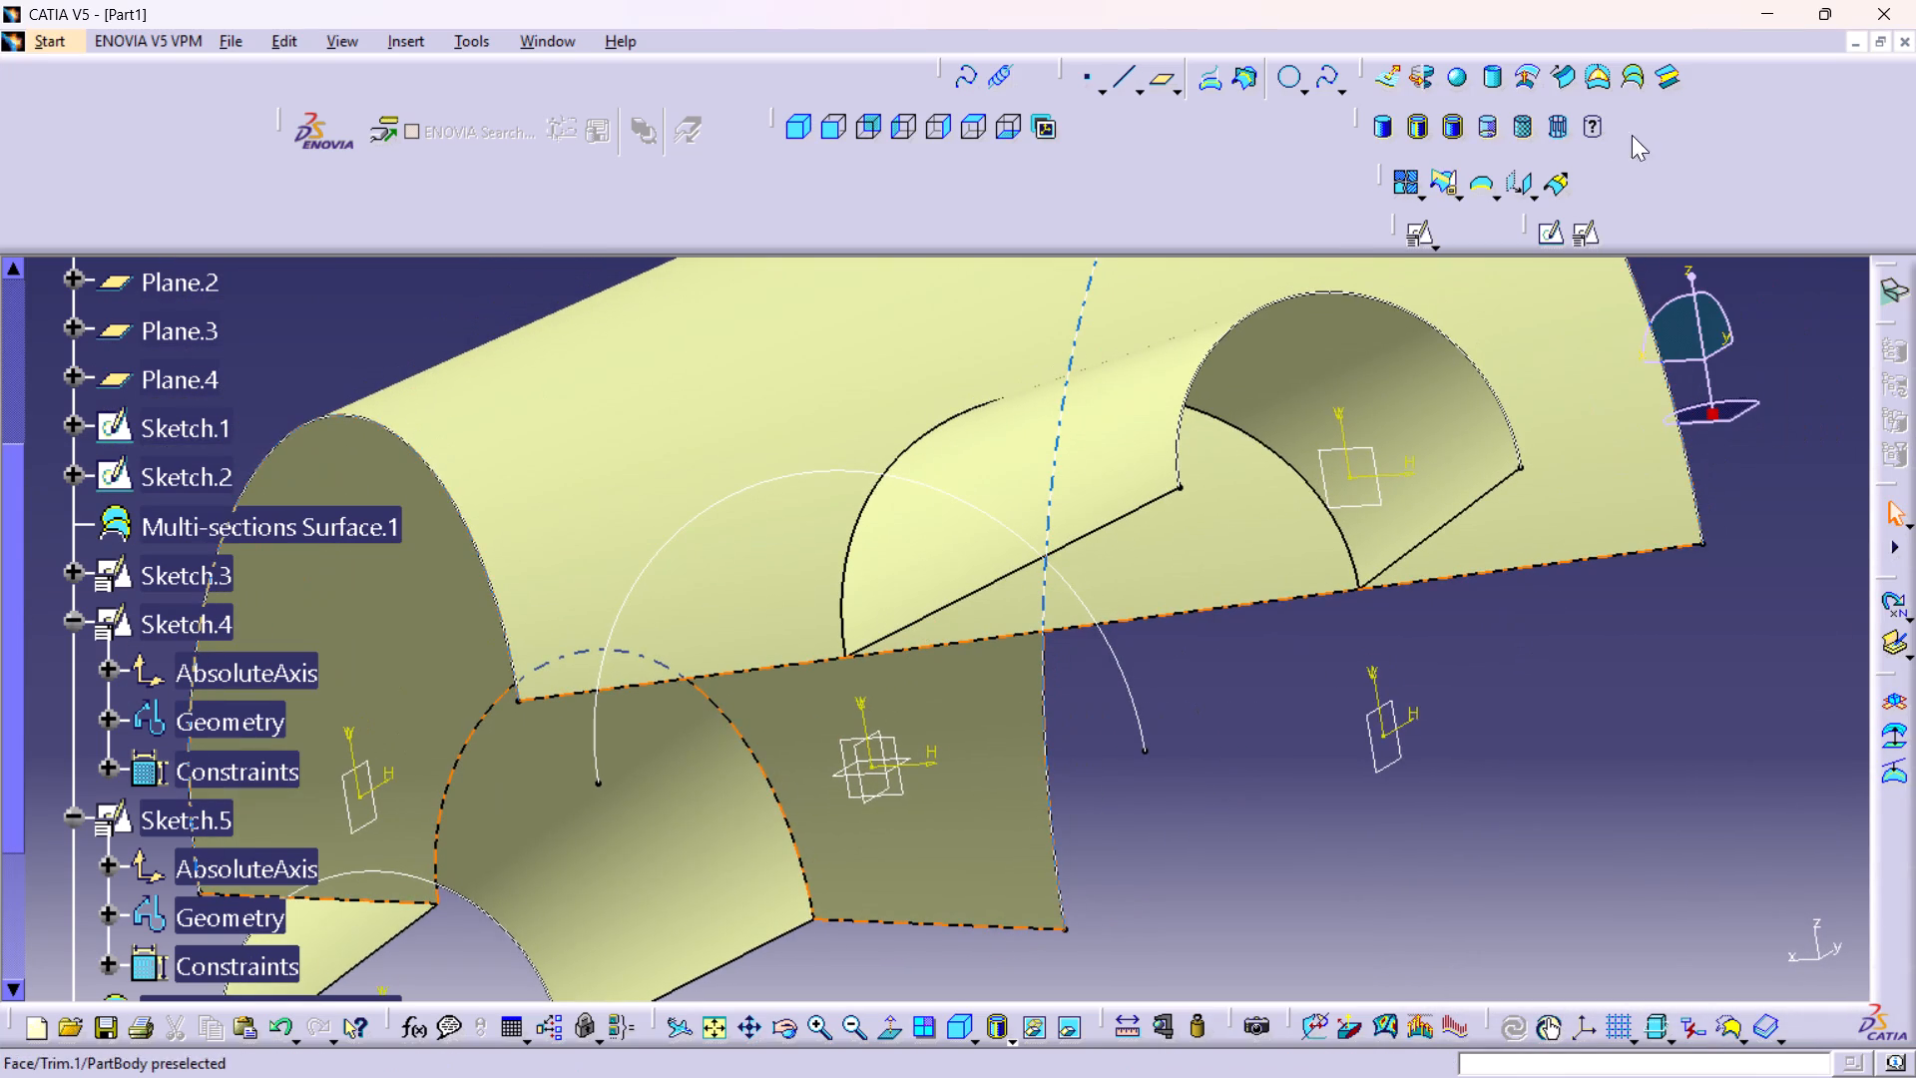
pyautogui.doubleClick(1441, 188)
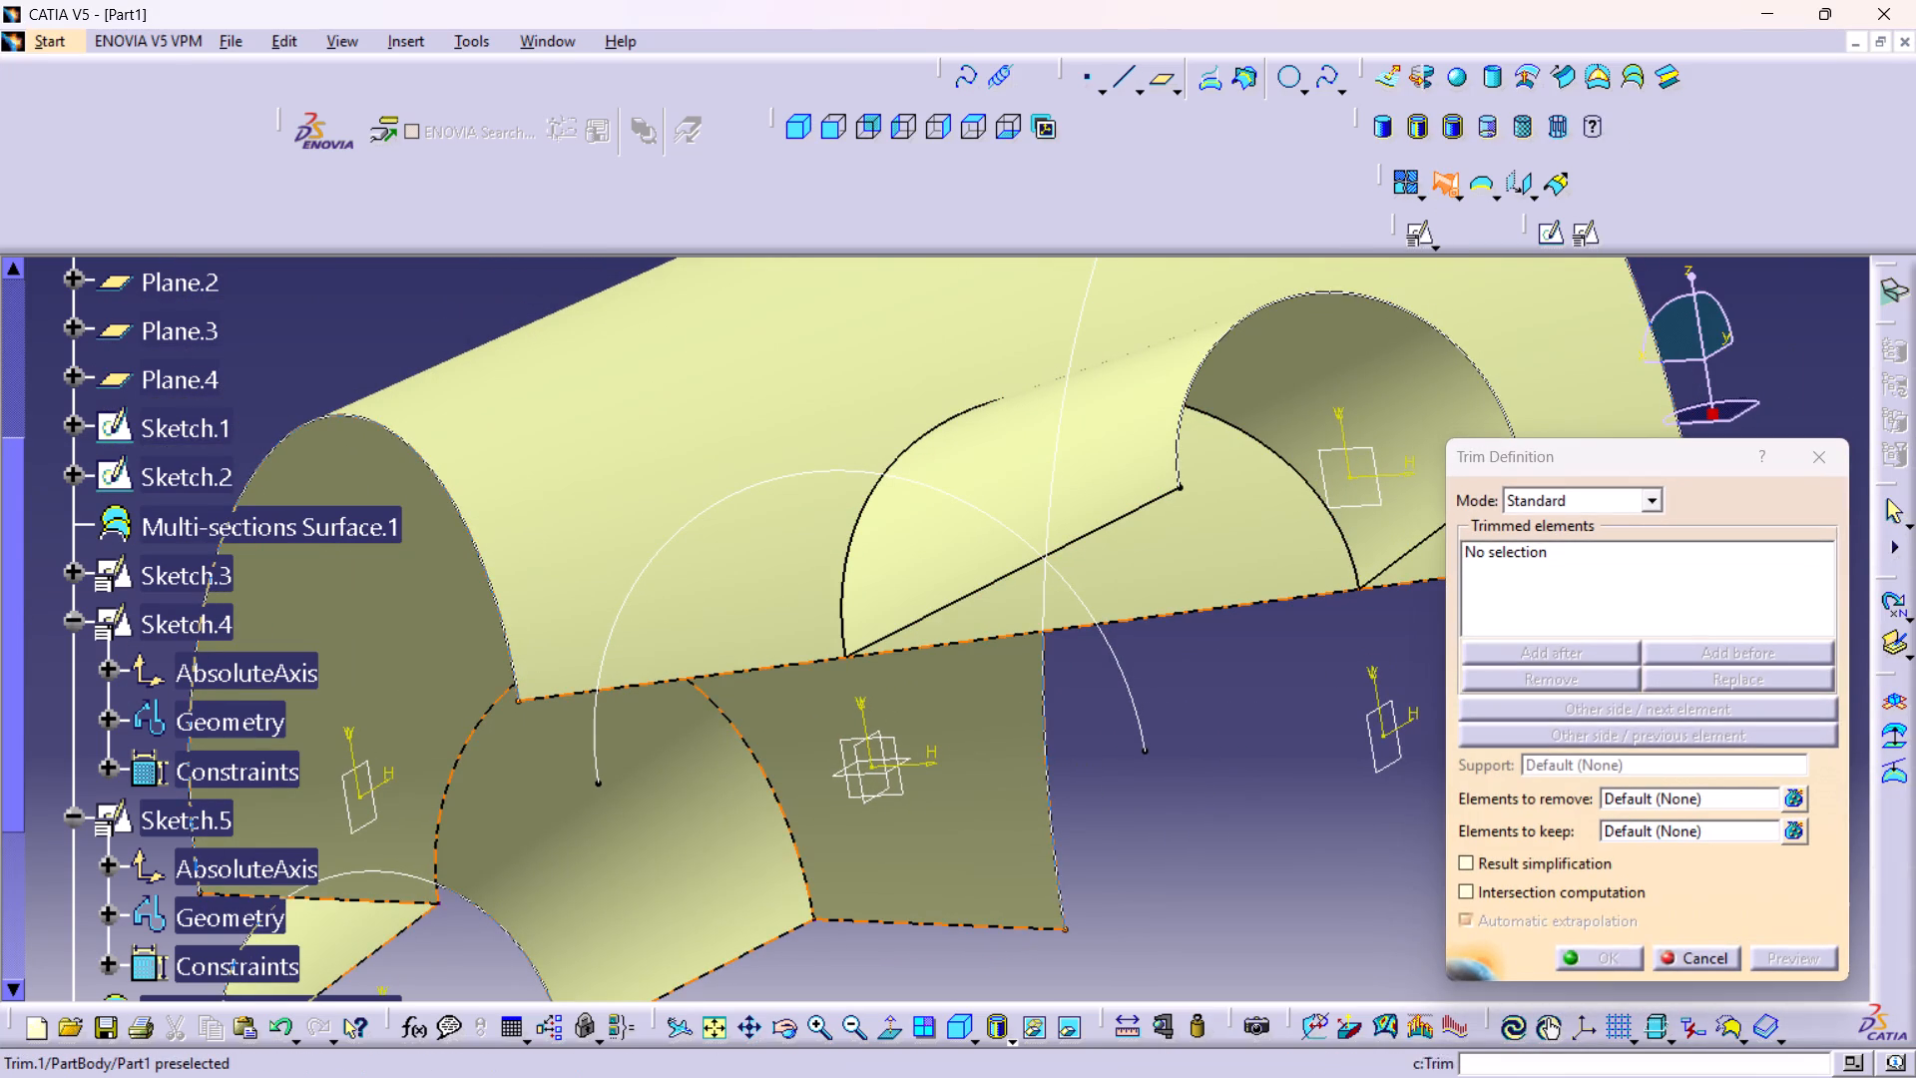
pyautogui.click(1250, 536)
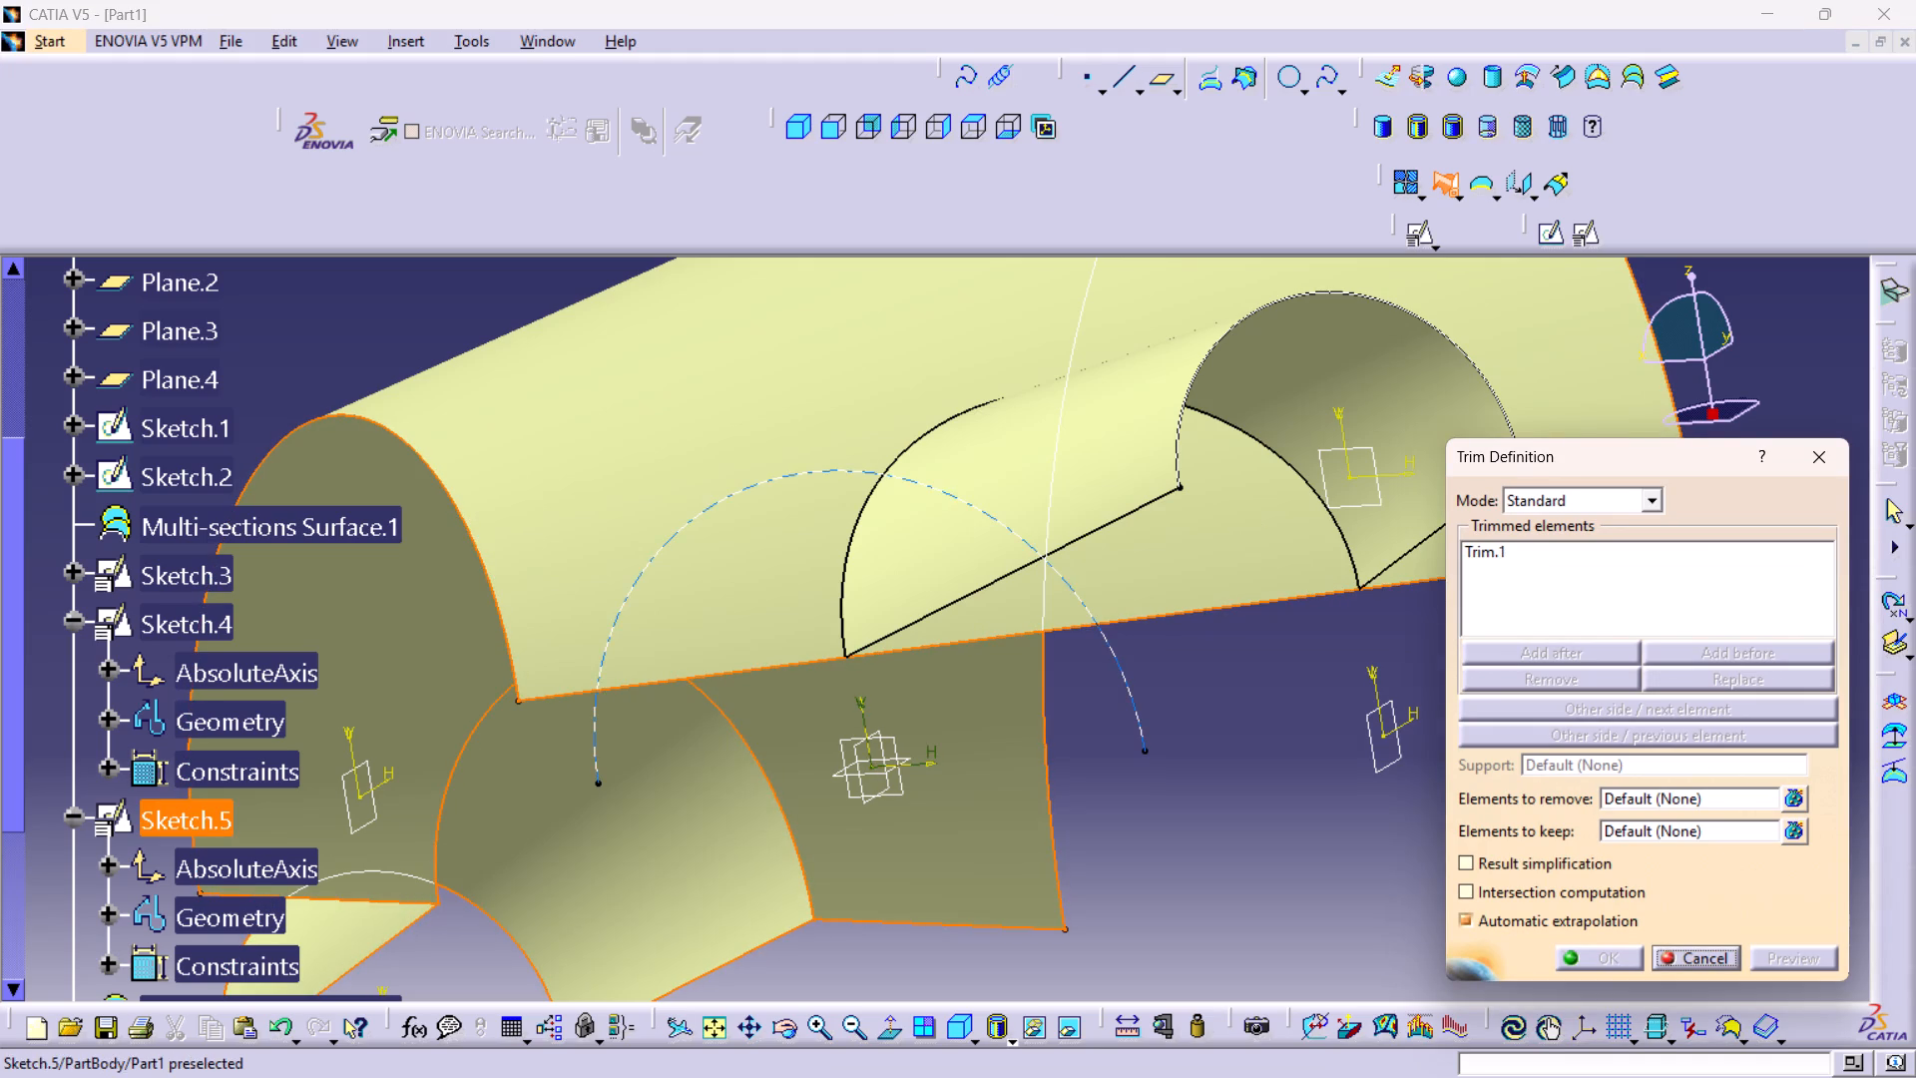
pyautogui.click(987, 493)
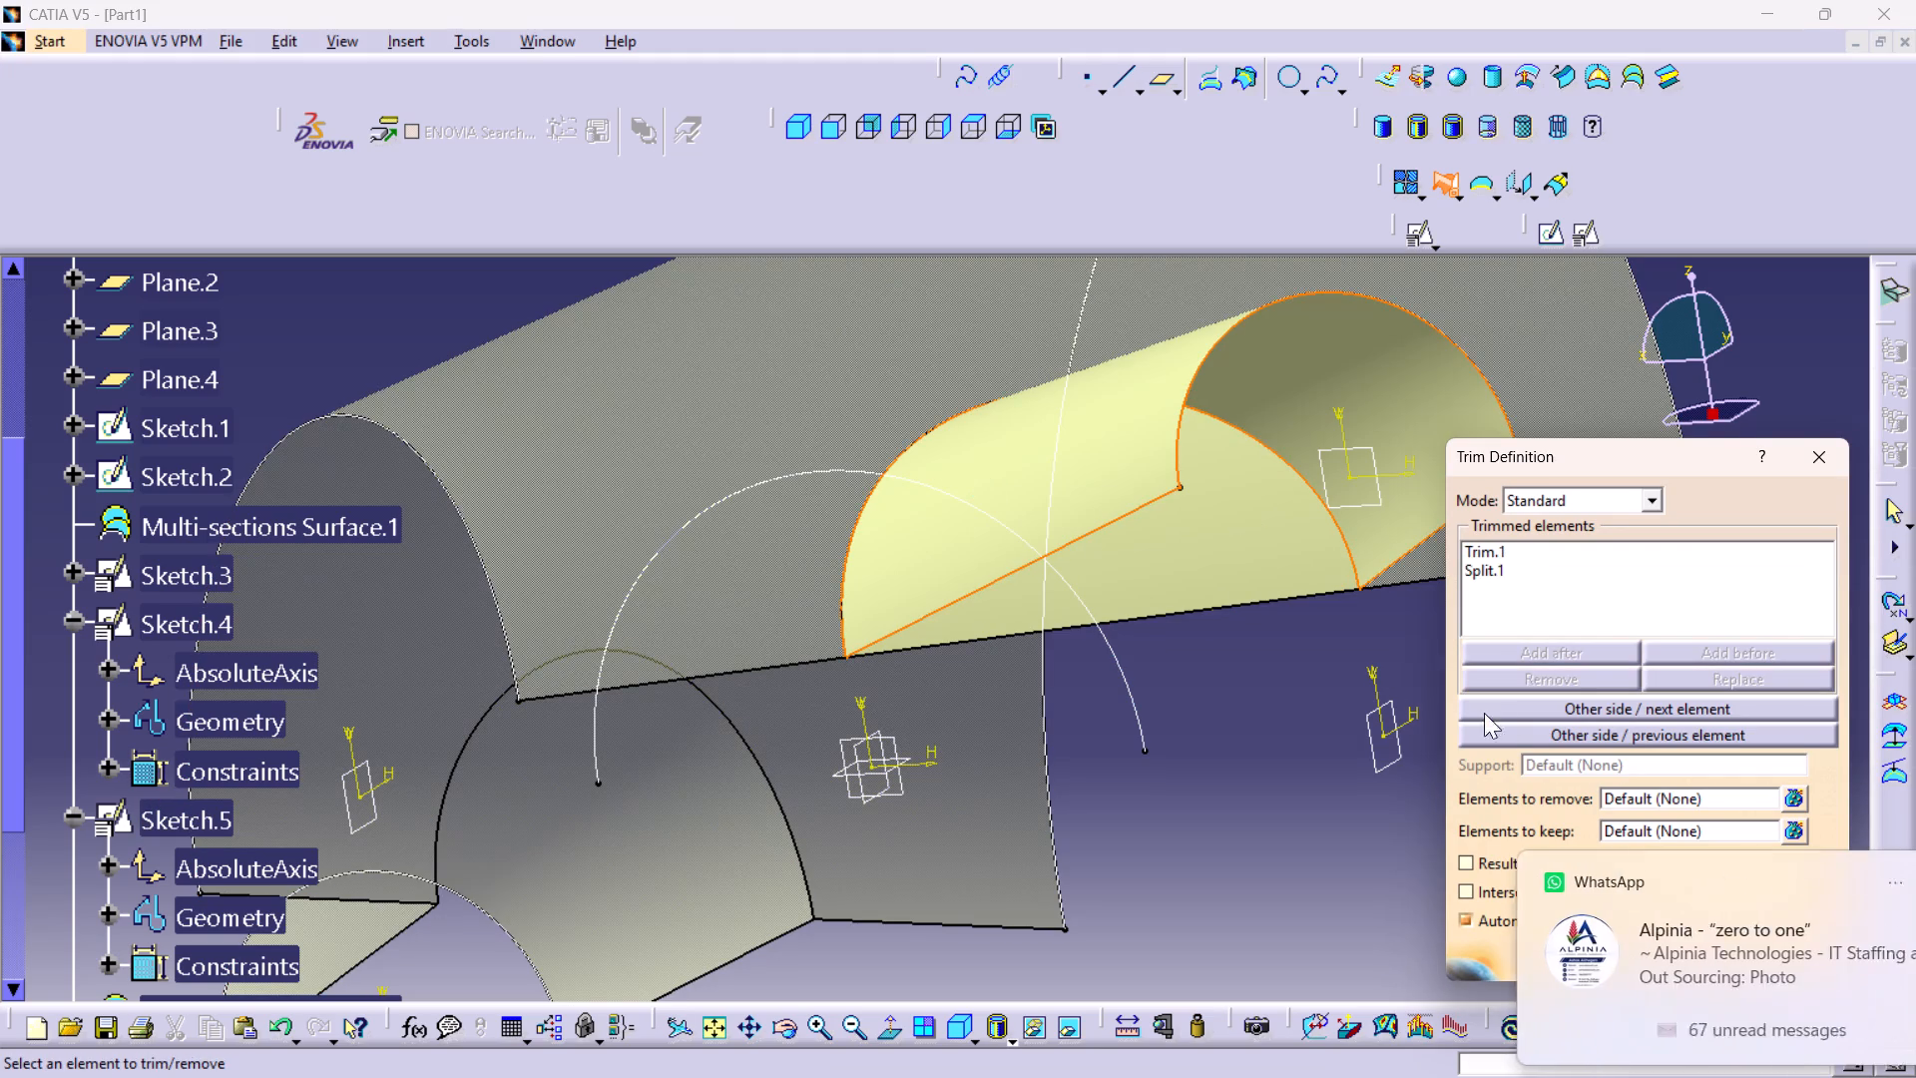
pyautogui.click(1593, 702)
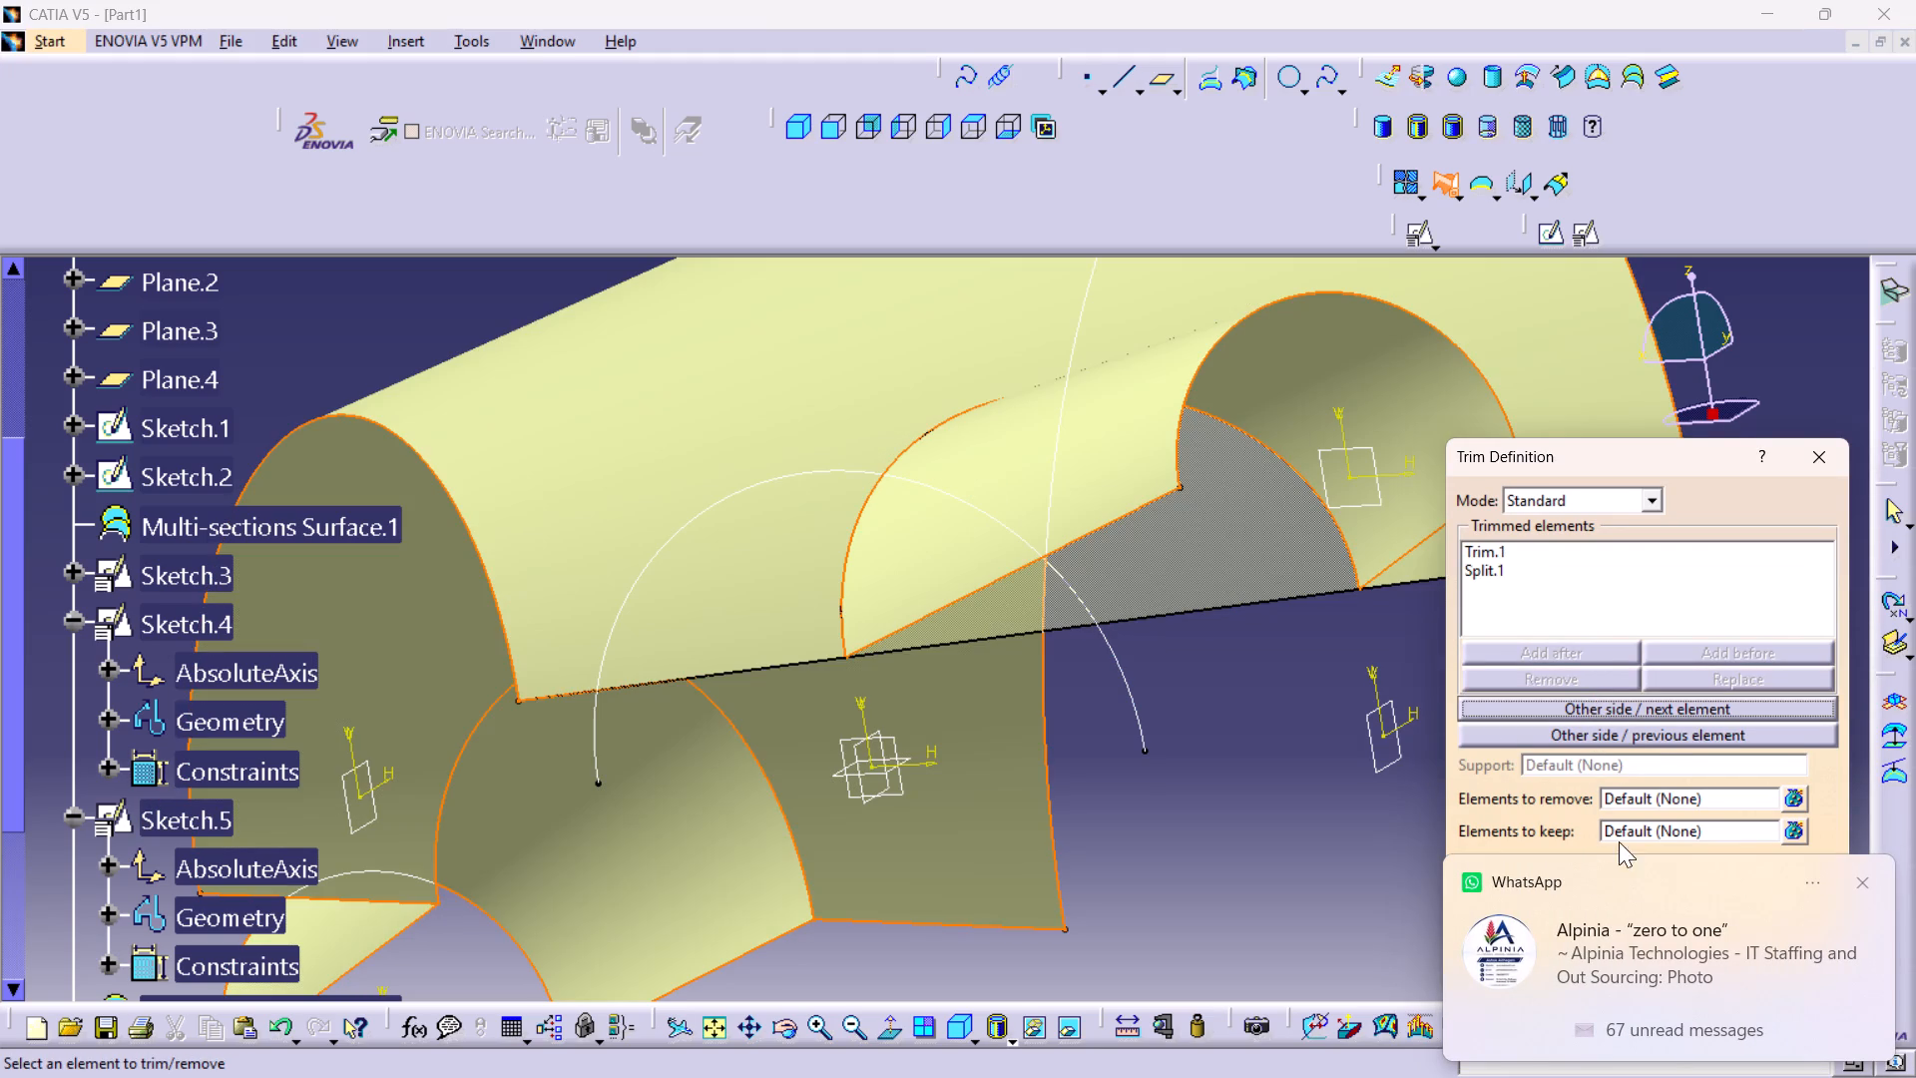
pyautogui.click(1866, 880)
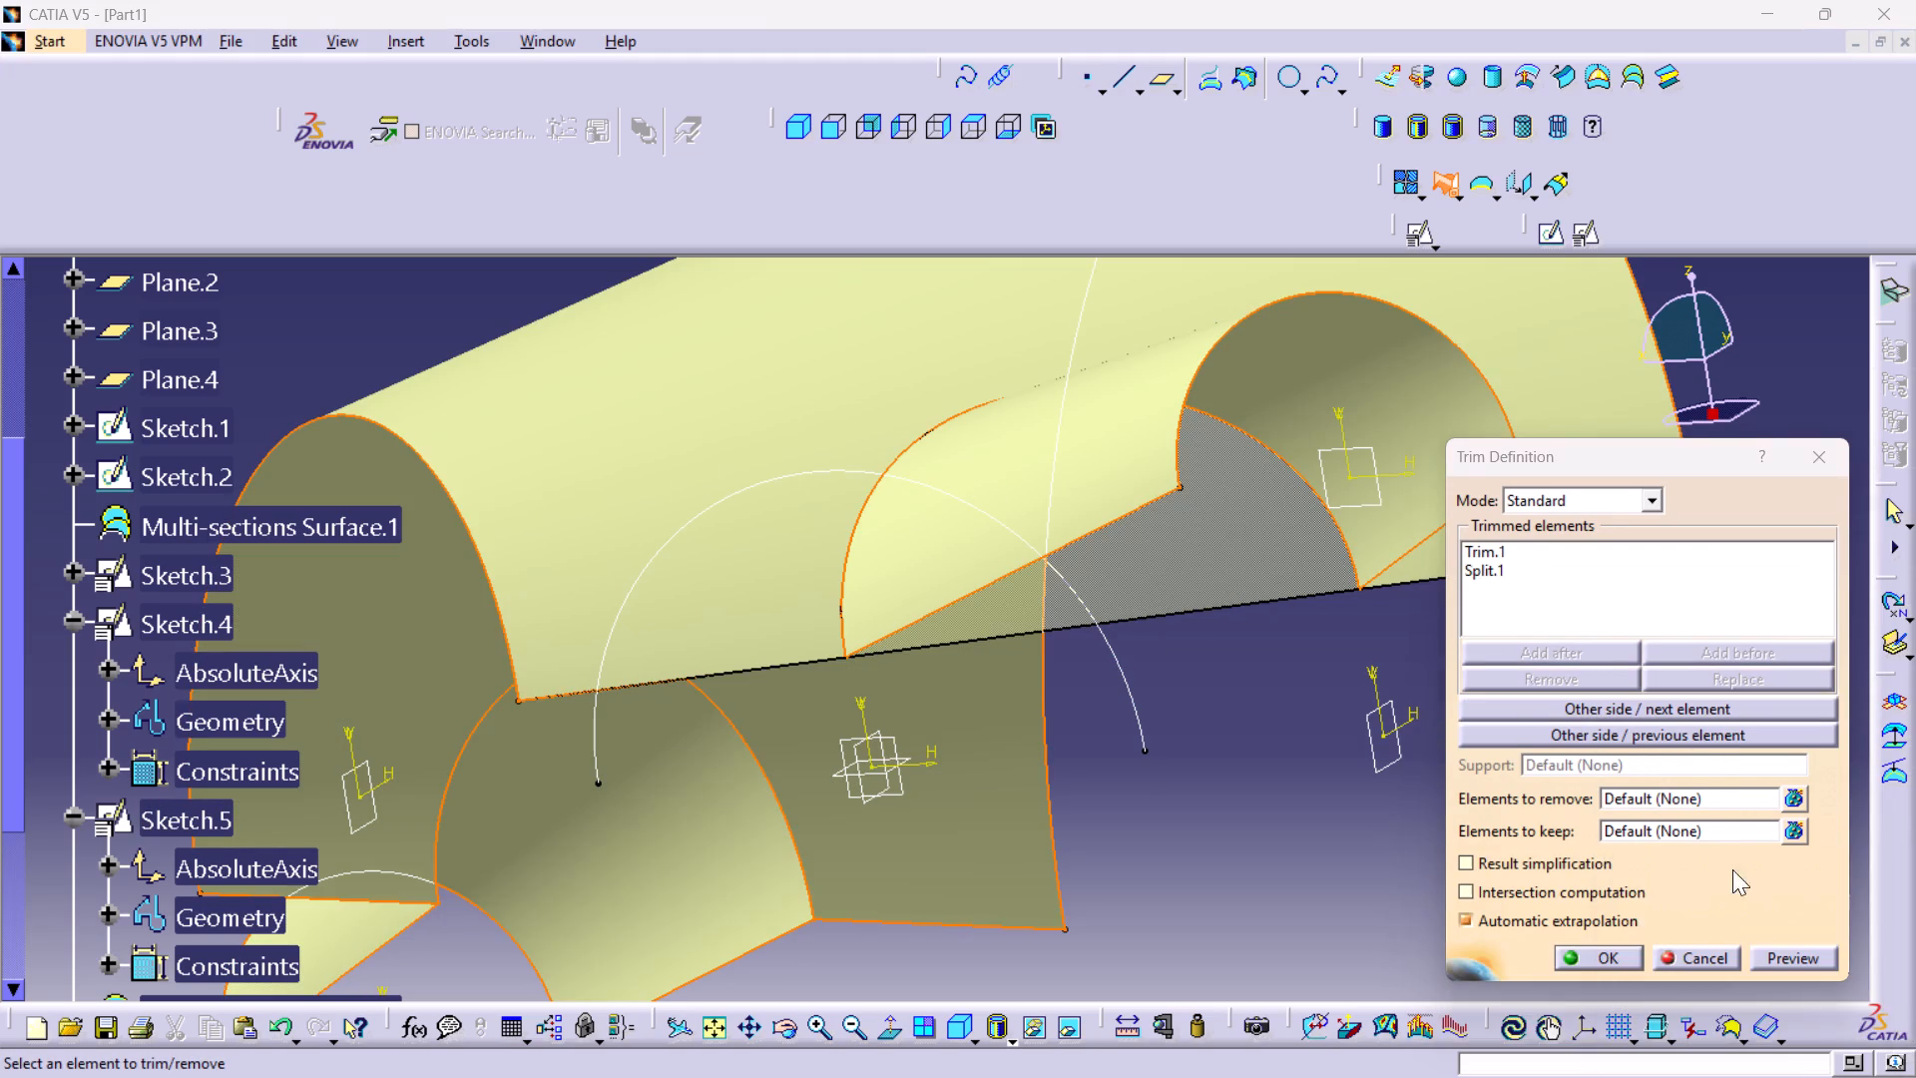
pyautogui.click(1575, 954)
pyautogui.moveTo(1143, 695); pyautogui.dragTo(1195, 906, button='middle')
pyautogui.moveTo(1143, 695); pyautogui.dragTo(1195, 906, button='right')
pyautogui.moveTo(1060, 780); pyautogui.dragTo(1098, 883, button='middle')
pyautogui.rightClick(1060, 780)
pyautogui.moveTo(890, 625); pyautogui.dragTo(1089, 882, button='middle')
pyautogui.moveTo(1029, 749); pyautogui.dragTo(1035, 789, button='middle')
pyautogui.rightClick(1029, 749)
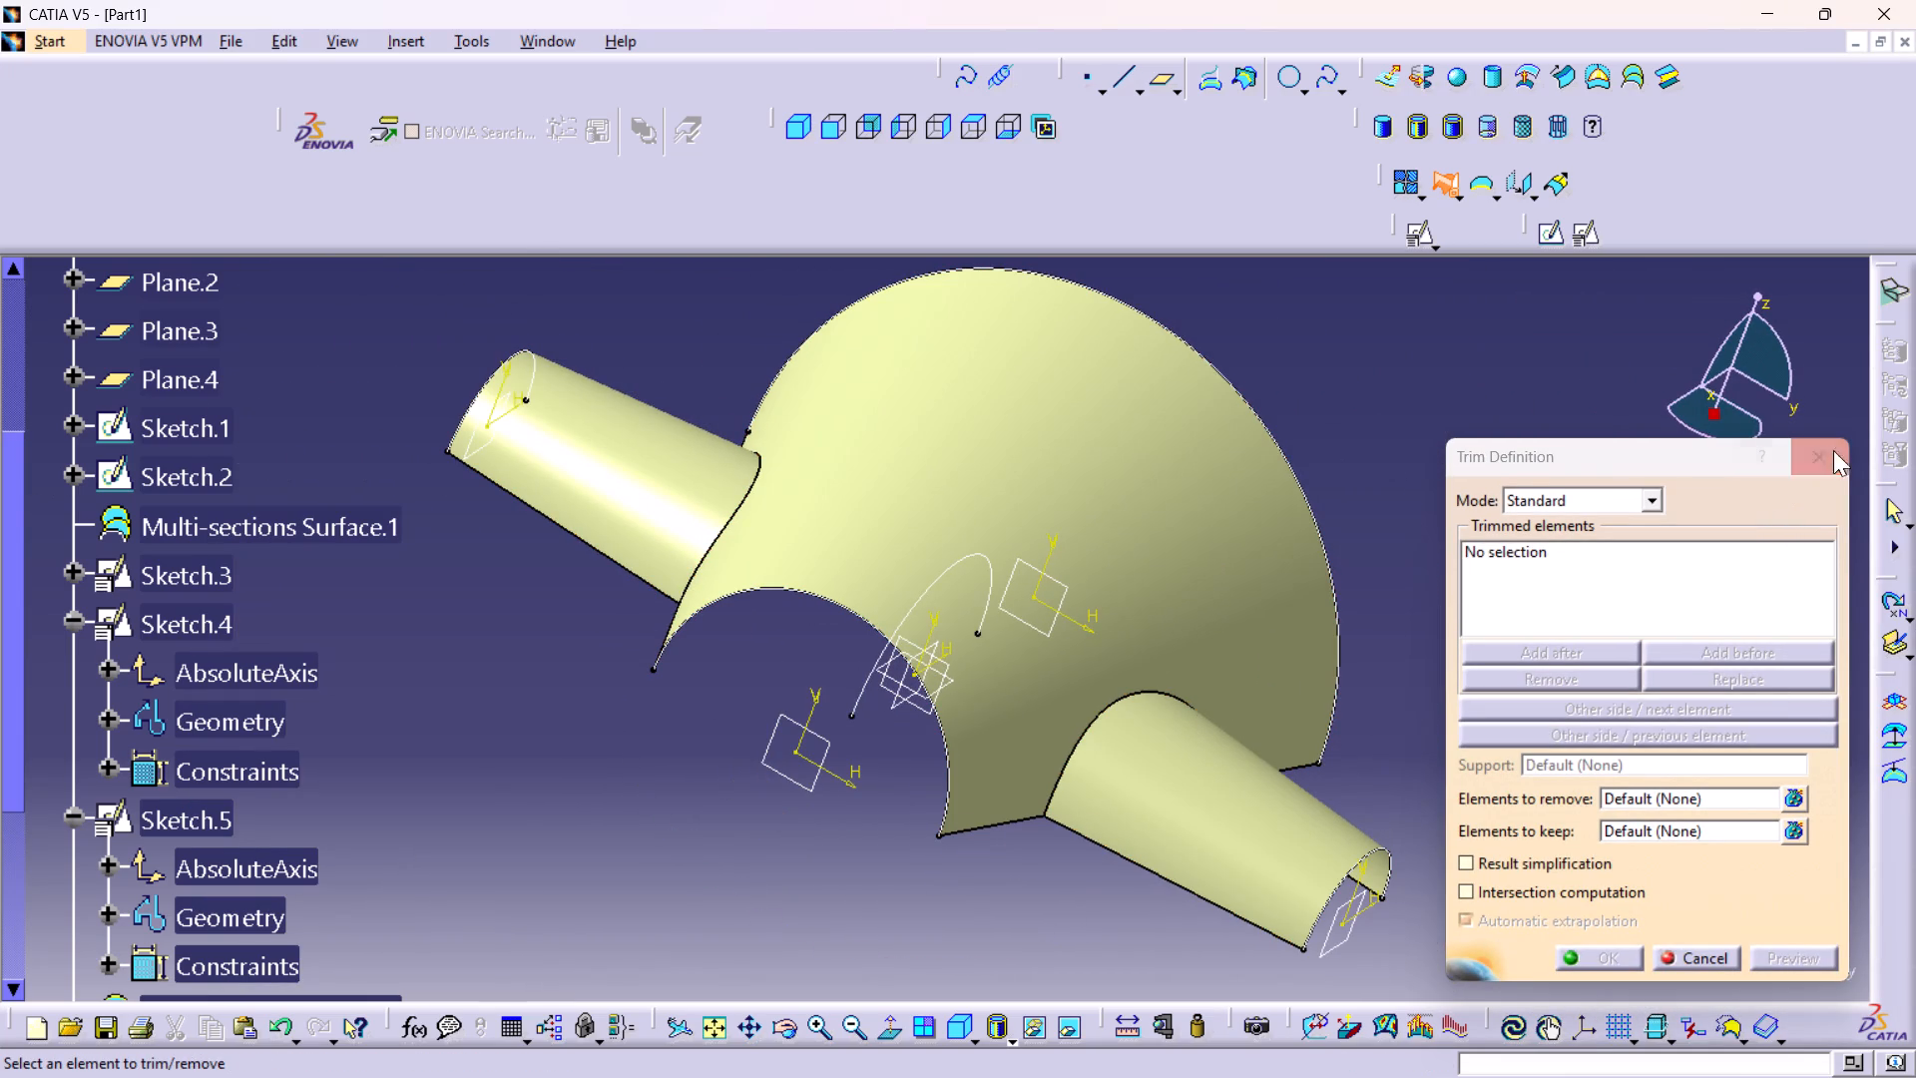
pyautogui.click(1831, 452)
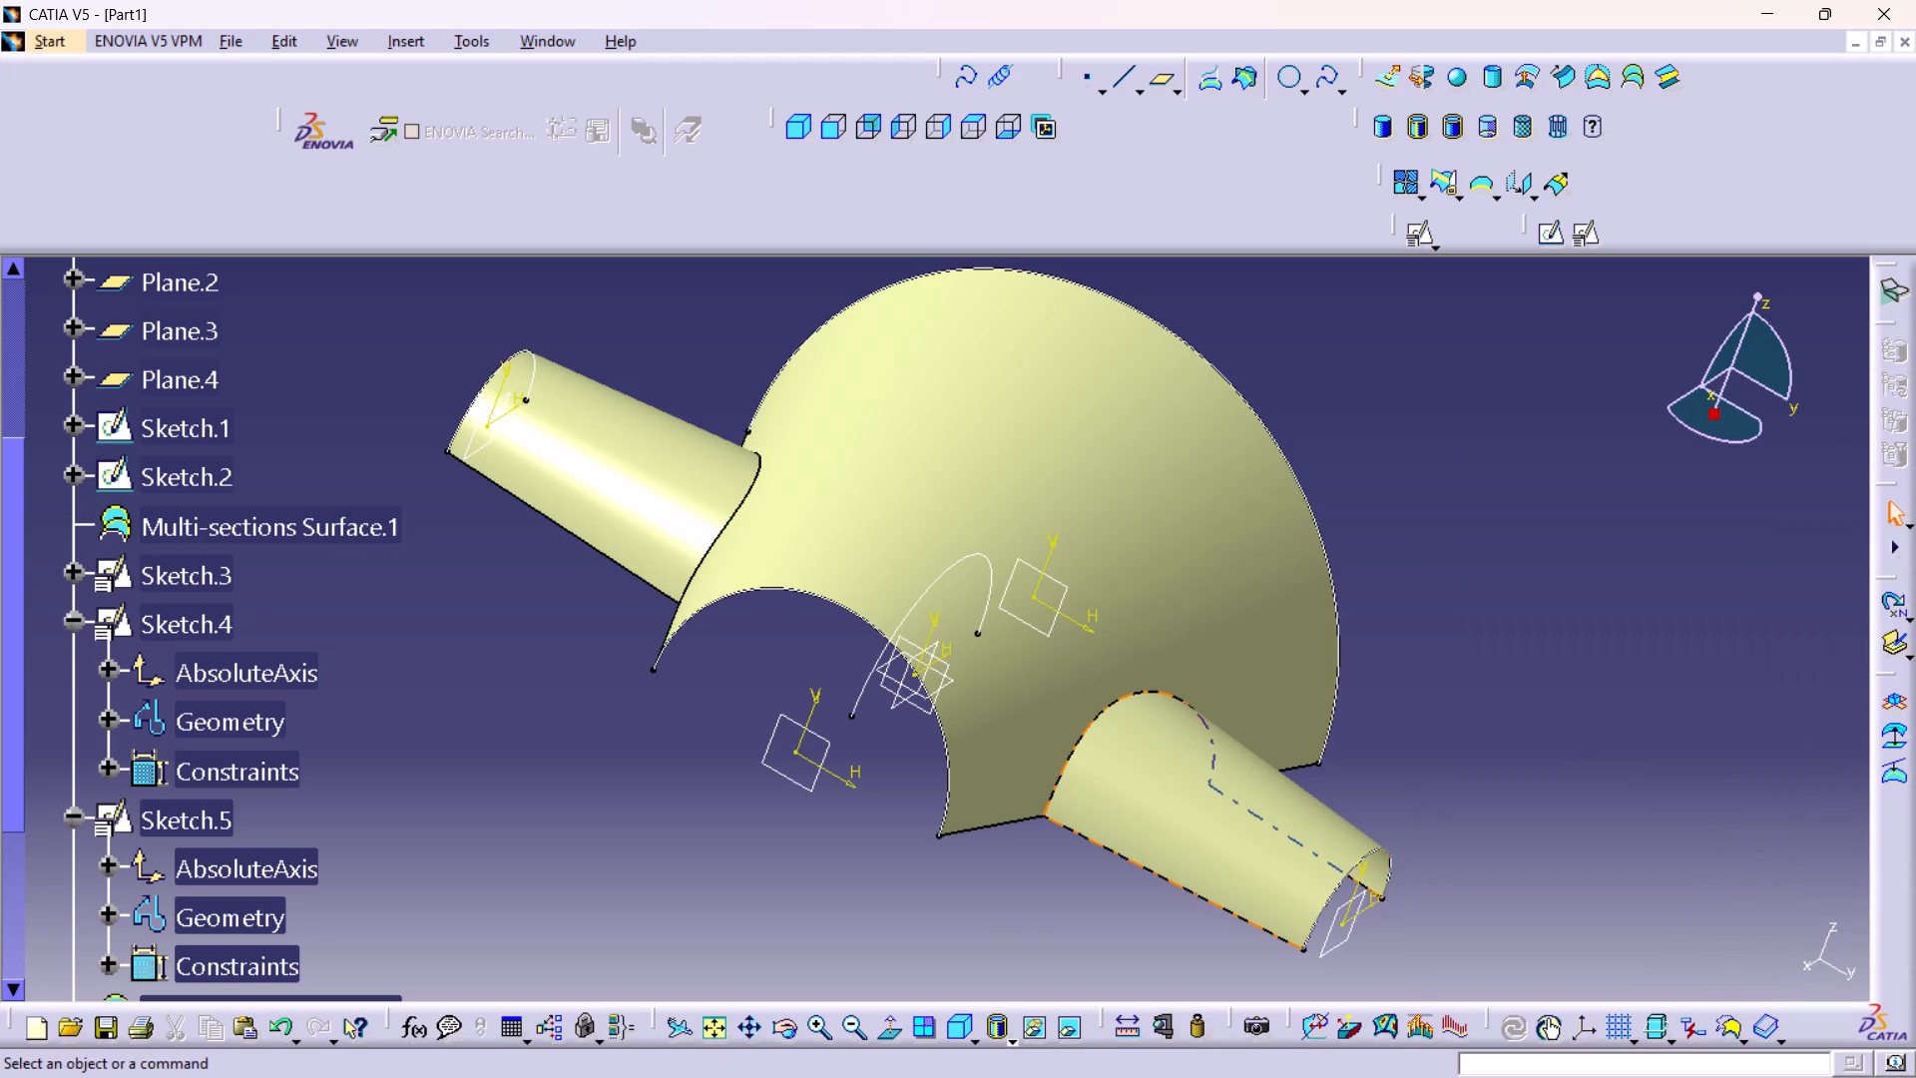
# Examine the trimmed main surface and its junctions with both side surfaces from below, from above and at an angle.
pyautogui.moveTo(1072, 795); pyautogui.dragTo(1042, 749, button='middle')
pyautogui.moveTo(1072, 795); pyautogui.dragTo(1042, 749, button='right')
pyautogui.moveTo(1042, 749); pyautogui.dragTo(1248, 487, button='middle')
pyautogui.moveTo(1042, 749); pyautogui.dragTo(1248, 487, button='right')
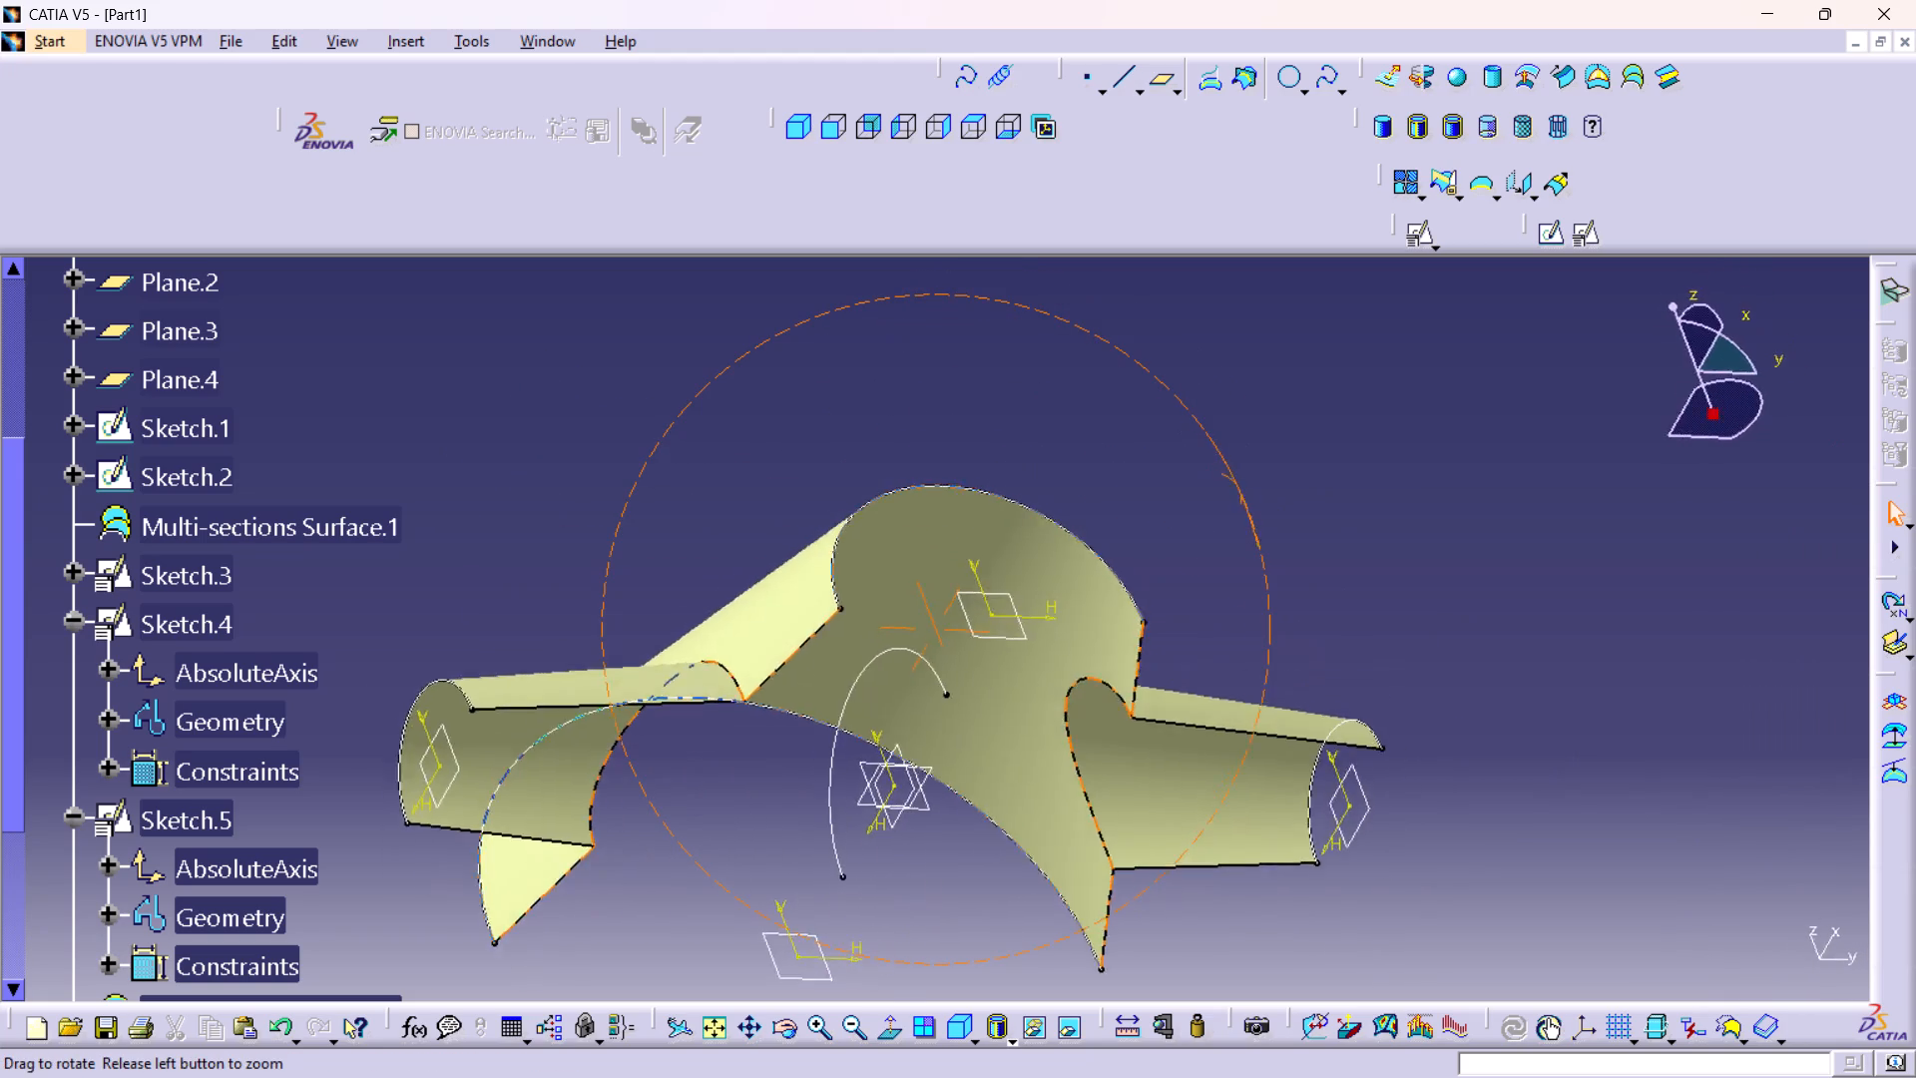
pyautogui.moveTo(1248, 487); pyautogui.dragTo(1015, 695, button='middle')
pyautogui.moveTo(1248, 487); pyautogui.dragTo(1015, 695, button='right')
pyautogui.moveTo(917, 619); pyautogui.dragTo(868, 692, button='middle')
pyautogui.moveTo(917, 619); pyautogui.dragTo(868, 692, button='right')
pyautogui.moveTo(809, 567); pyautogui.dragTo(787, 640, button='middle')
pyautogui.moveTo(809, 567); pyautogui.dragTo(787, 640, button='right')
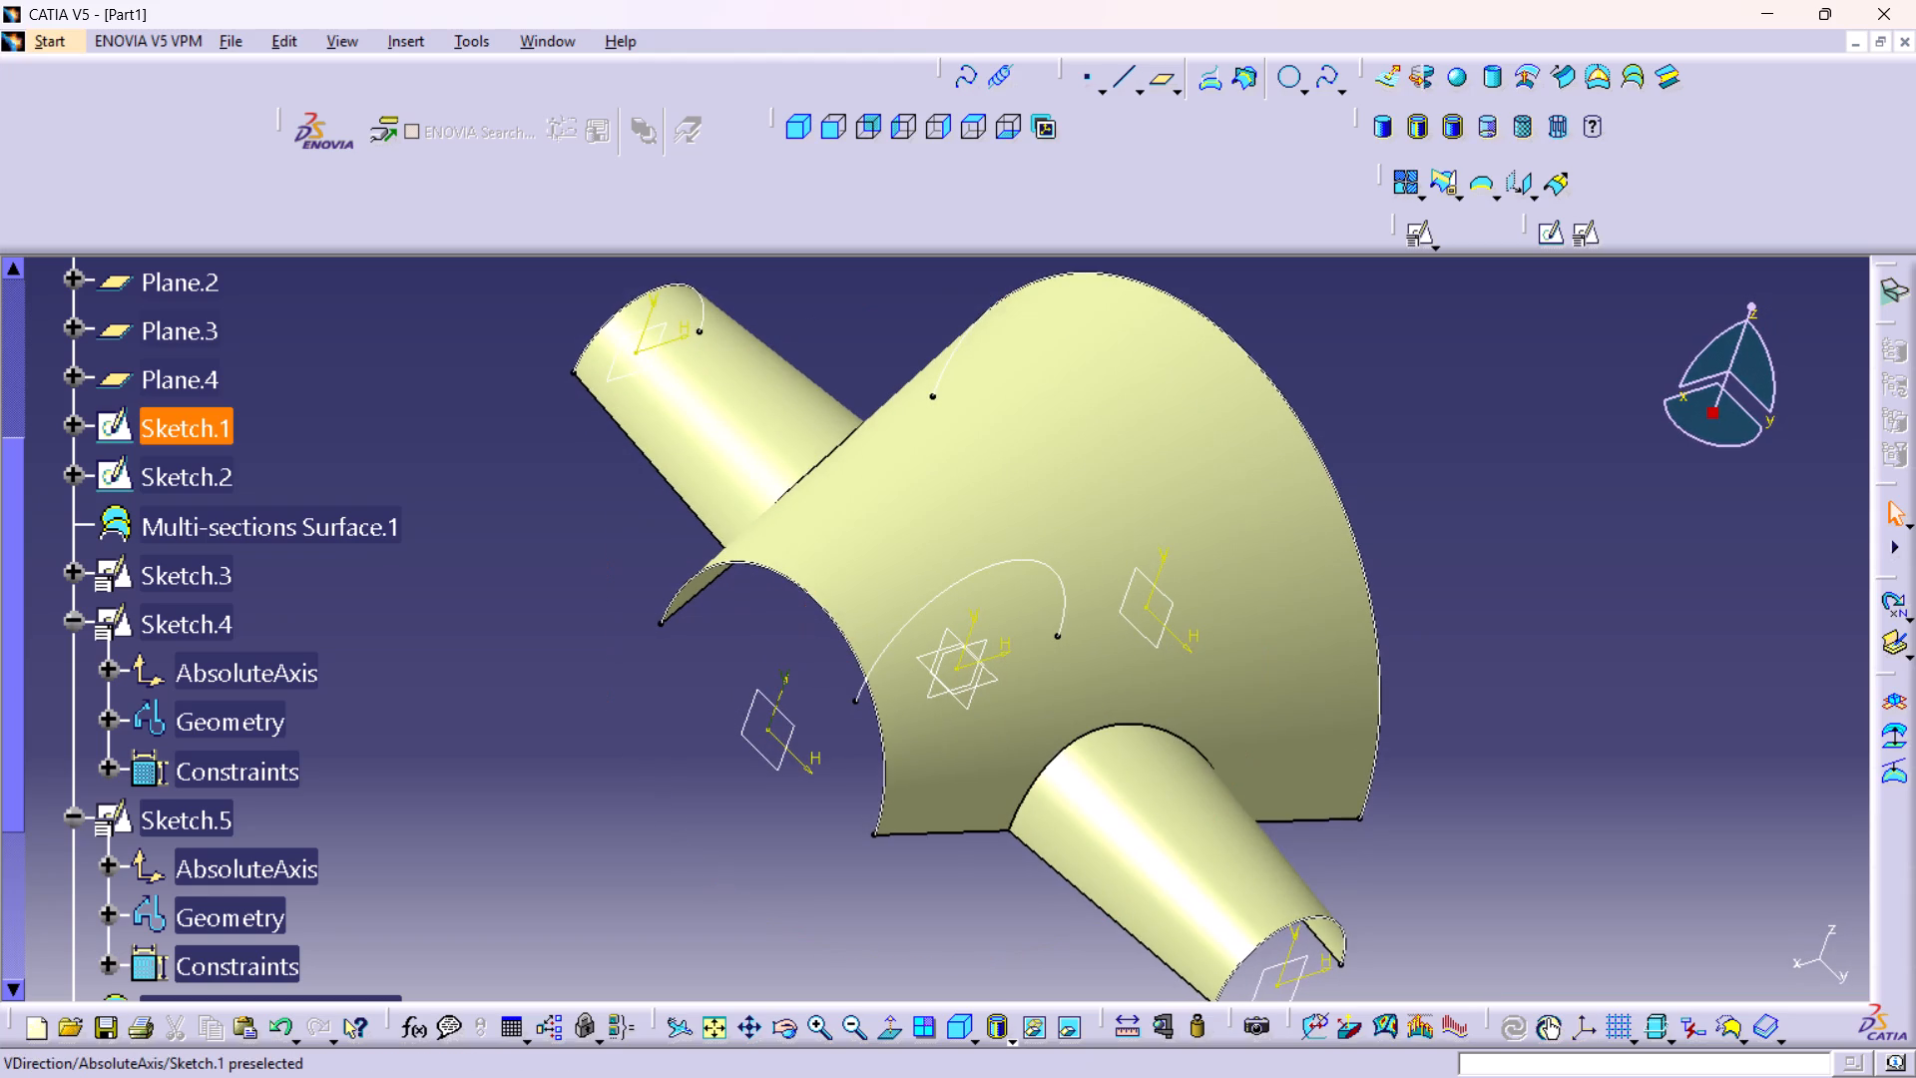
pyautogui.moveTo(994, 774); pyautogui.dragTo(994, 706, button='middle')
pyautogui.rightClick(994, 774)
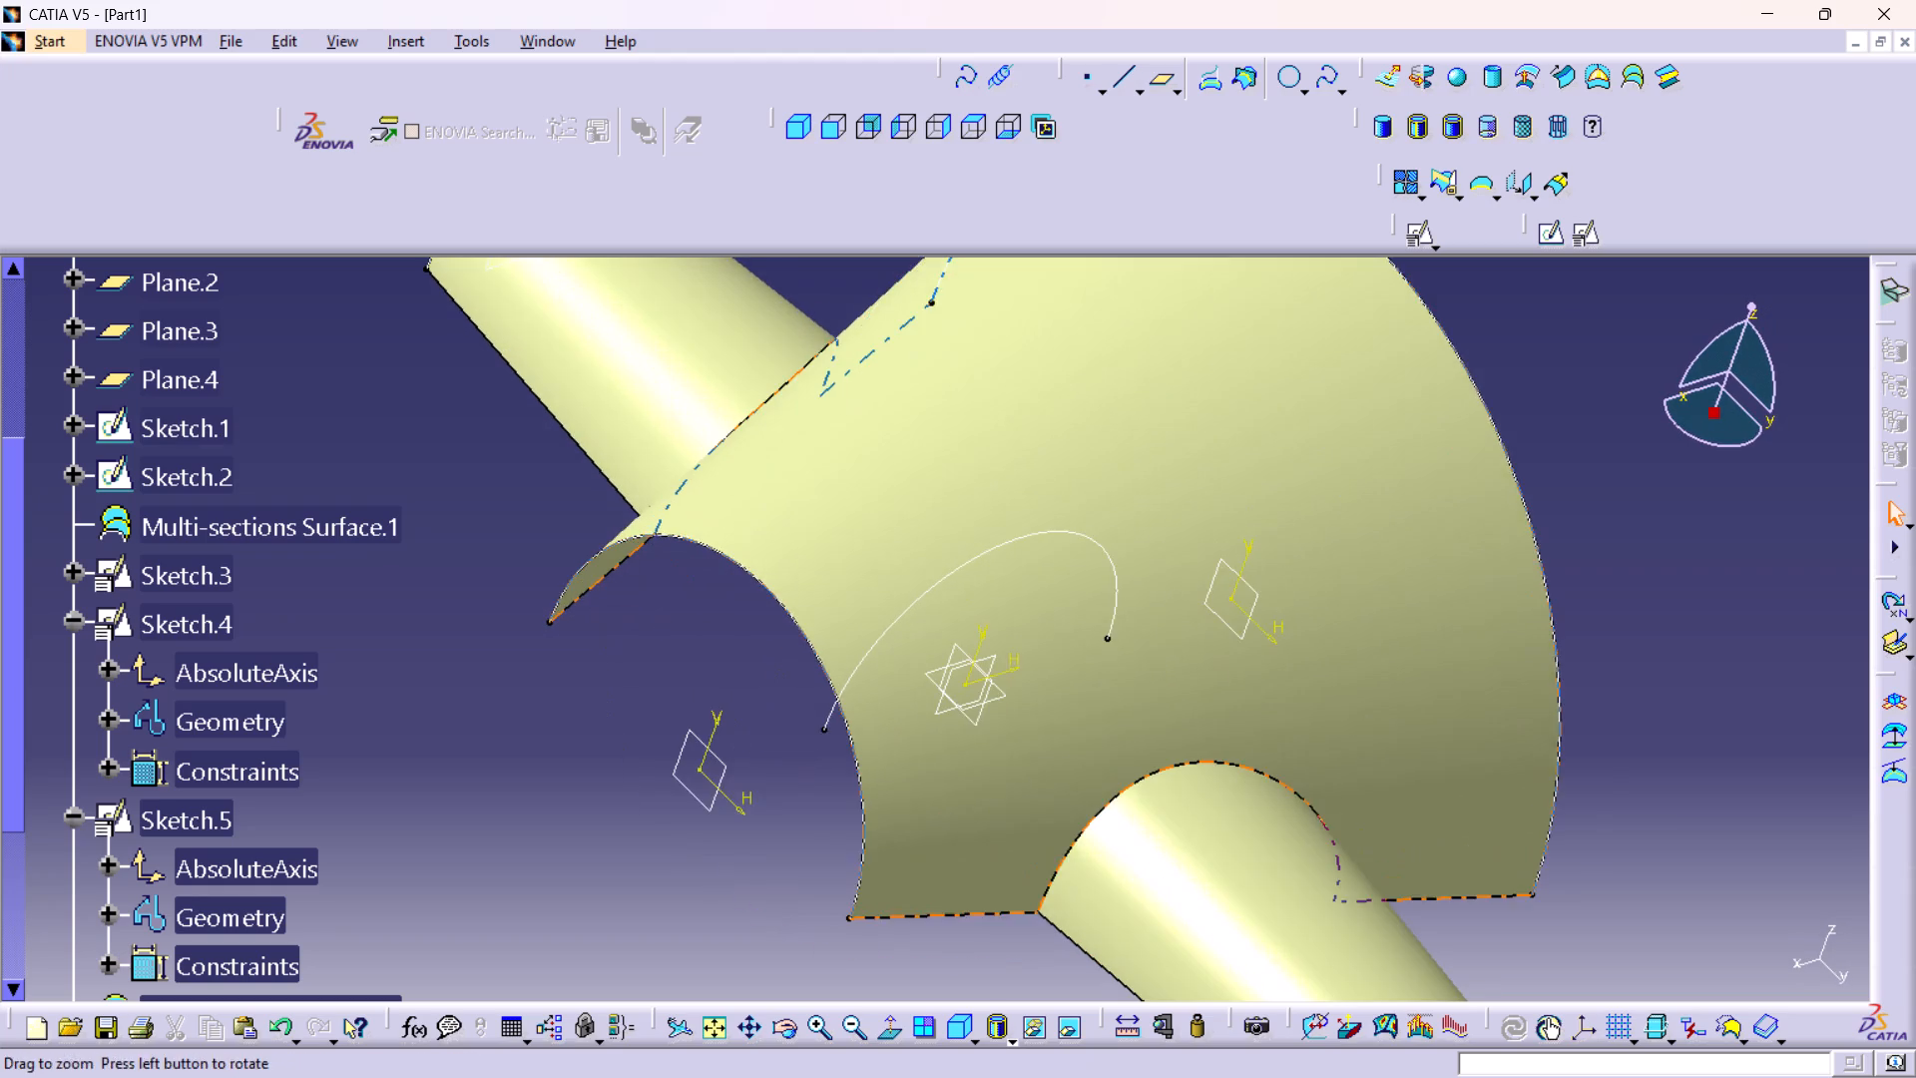
pyautogui.moveTo(994, 706); pyautogui.dragTo(994, 703, button='middle')
pyautogui.moveTo(911, 786); pyautogui.dragTo(960, 799, button='middle')
pyautogui.moveTo(911, 786); pyautogui.dragTo(960, 799, button='right')
pyautogui.moveTo(939, 795); pyautogui.dragTo(959, 842, button='middle')
pyautogui.rightClick(939, 795)
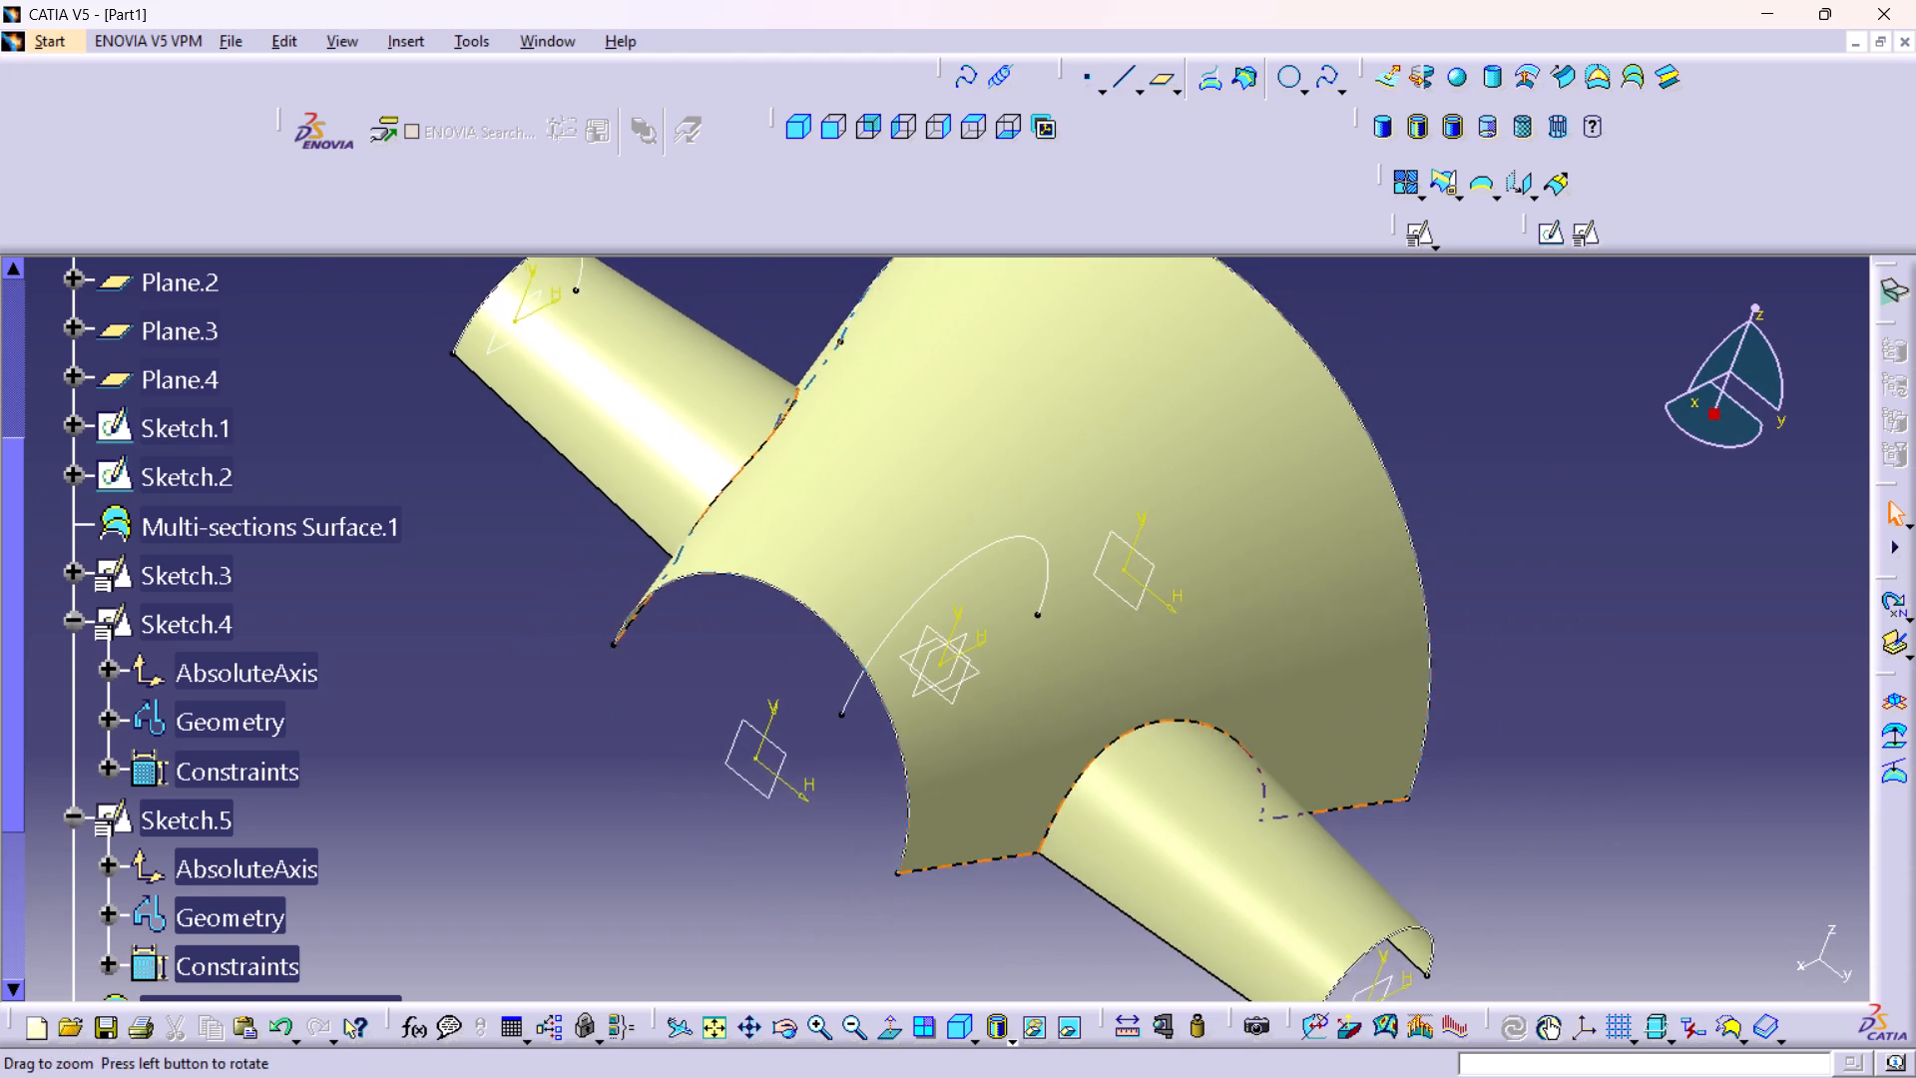
pyautogui.moveTo(959, 842); pyautogui.dragTo(959, 845, button='middle')
pyautogui.moveTo(897, 841); pyautogui.dragTo(896, 802, button='middle')
pyautogui.rightClick(897, 841)
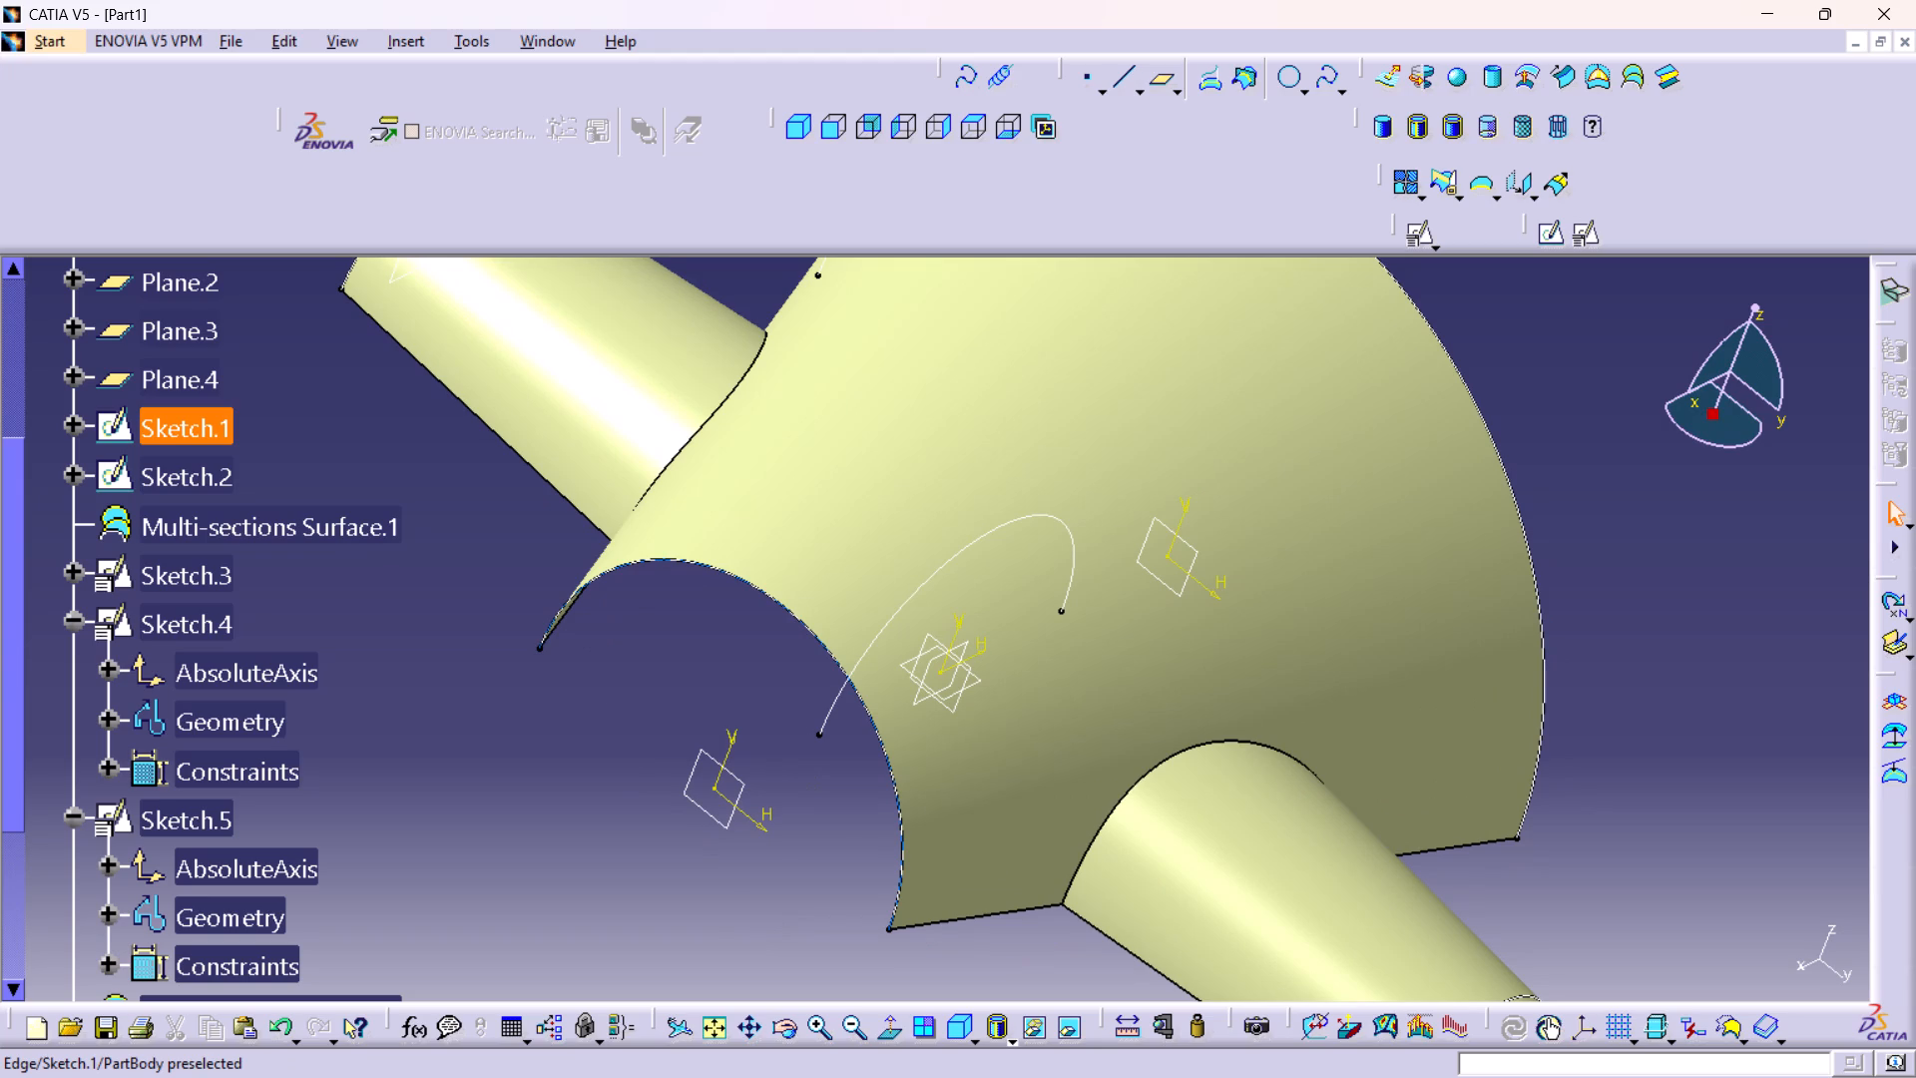
pyautogui.moveTo(1112, 768); pyautogui.dragTo(1160, 870, button='middle')
pyautogui.scroll(1, 1112, 768)
pyautogui.moveTo(1112, 768); pyautogui.dragTo(1116, 779, button='right')
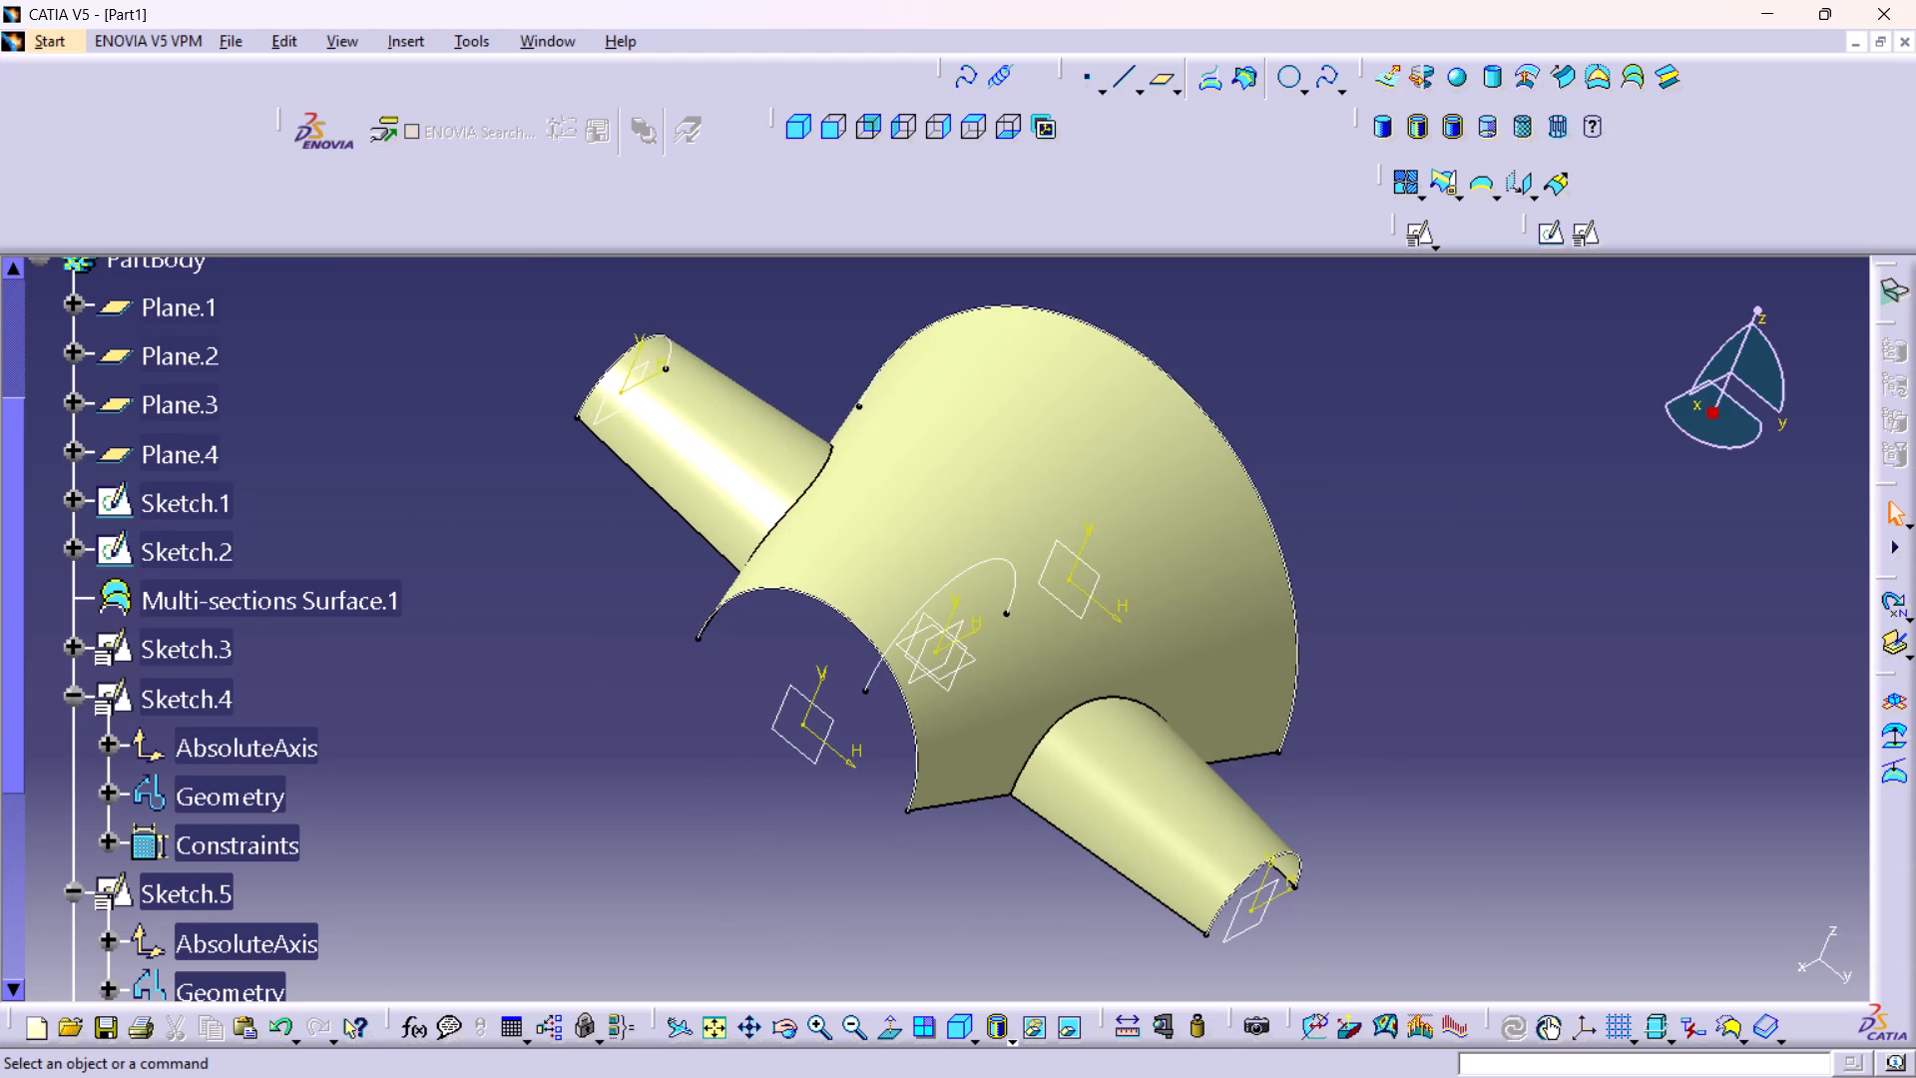
pyautogui.moveTo(876, 668); pyautogui.dragTo(833, 776, button='middle')
pyautogui.moveTo(876, 668); pyautogui.dragTo(833, 776, button='right')
pyautogui.moveTo(995, 641); pyautogui.dragTo(995, 571, button='middle')
pyautogui.rightClick(995, 641)
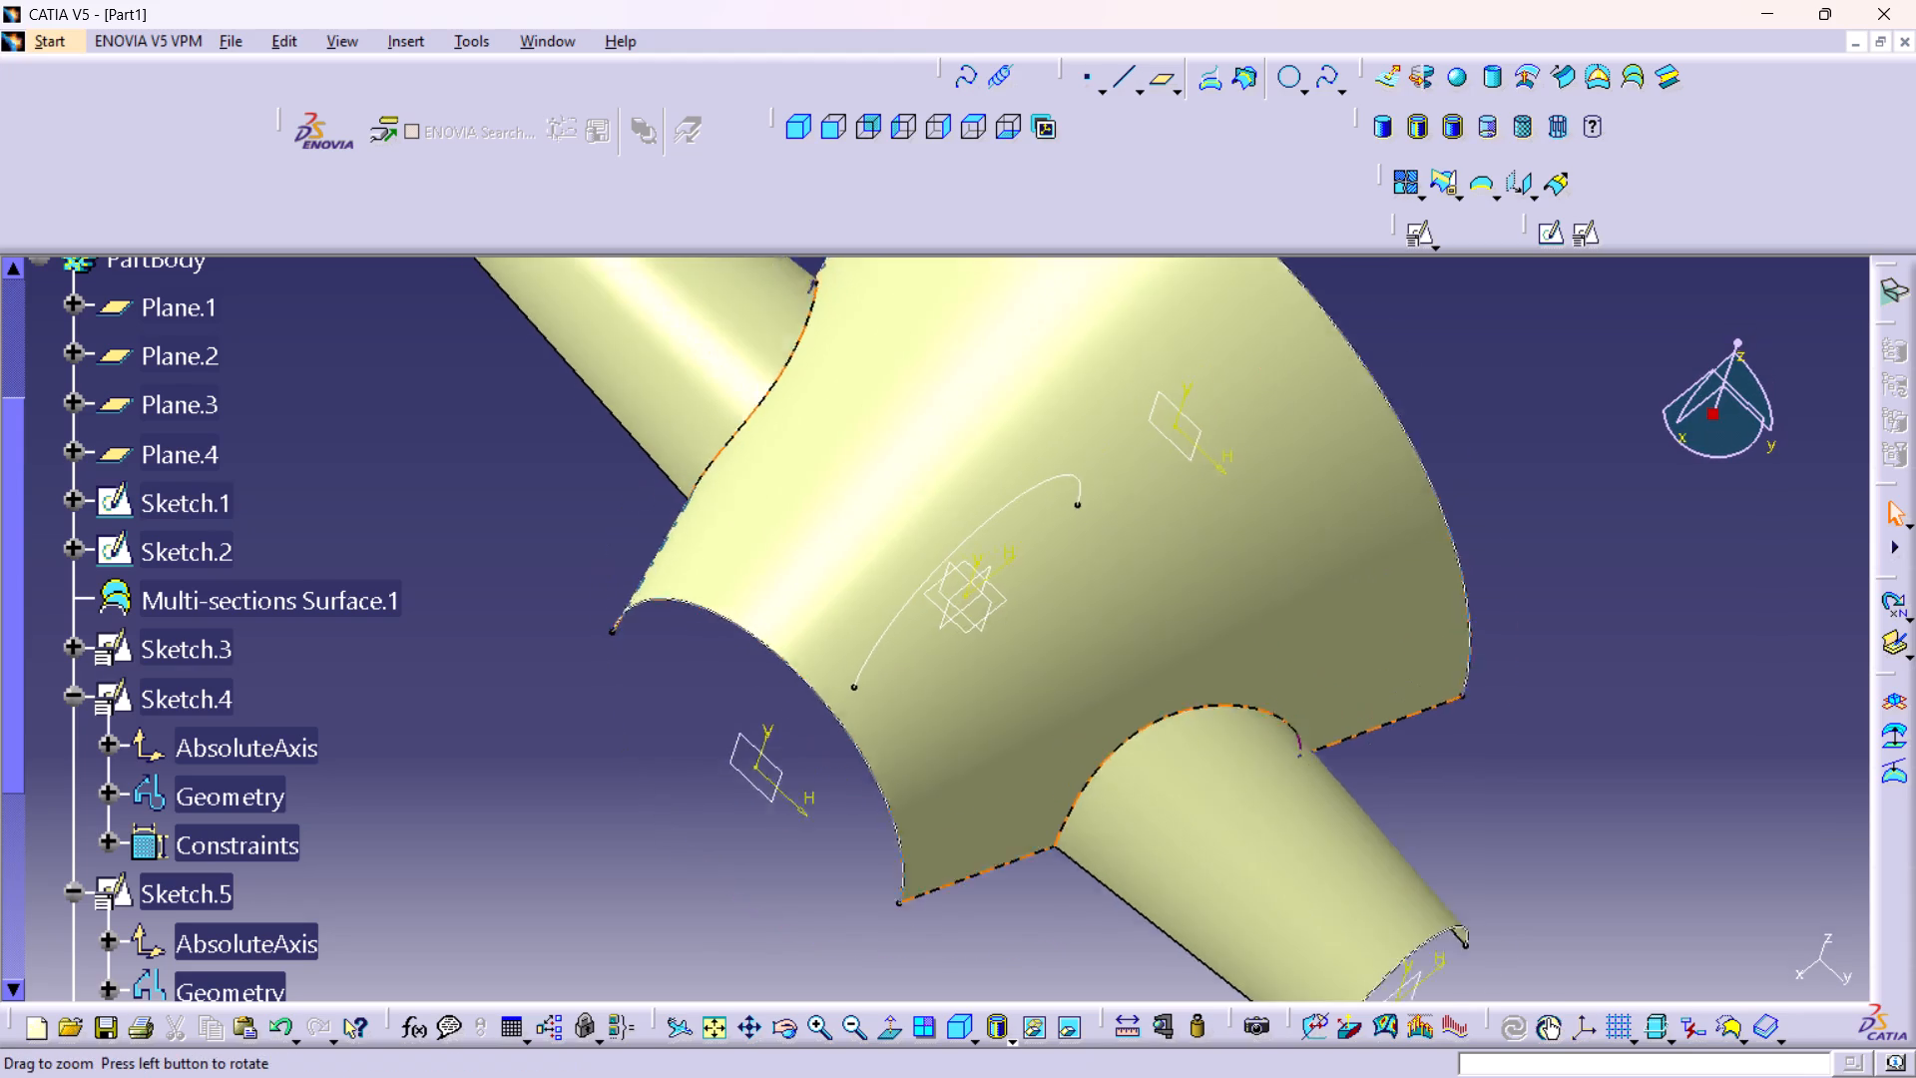
pyautogui.moveTo(995, 571); pyautogui.dragTo(1045, 641, button='middle')
pyautogui.rightClick(995, 555)
pyautogui.moveTo(1004, 496); pyautogui.dragTo(1037, 647, button='middle')
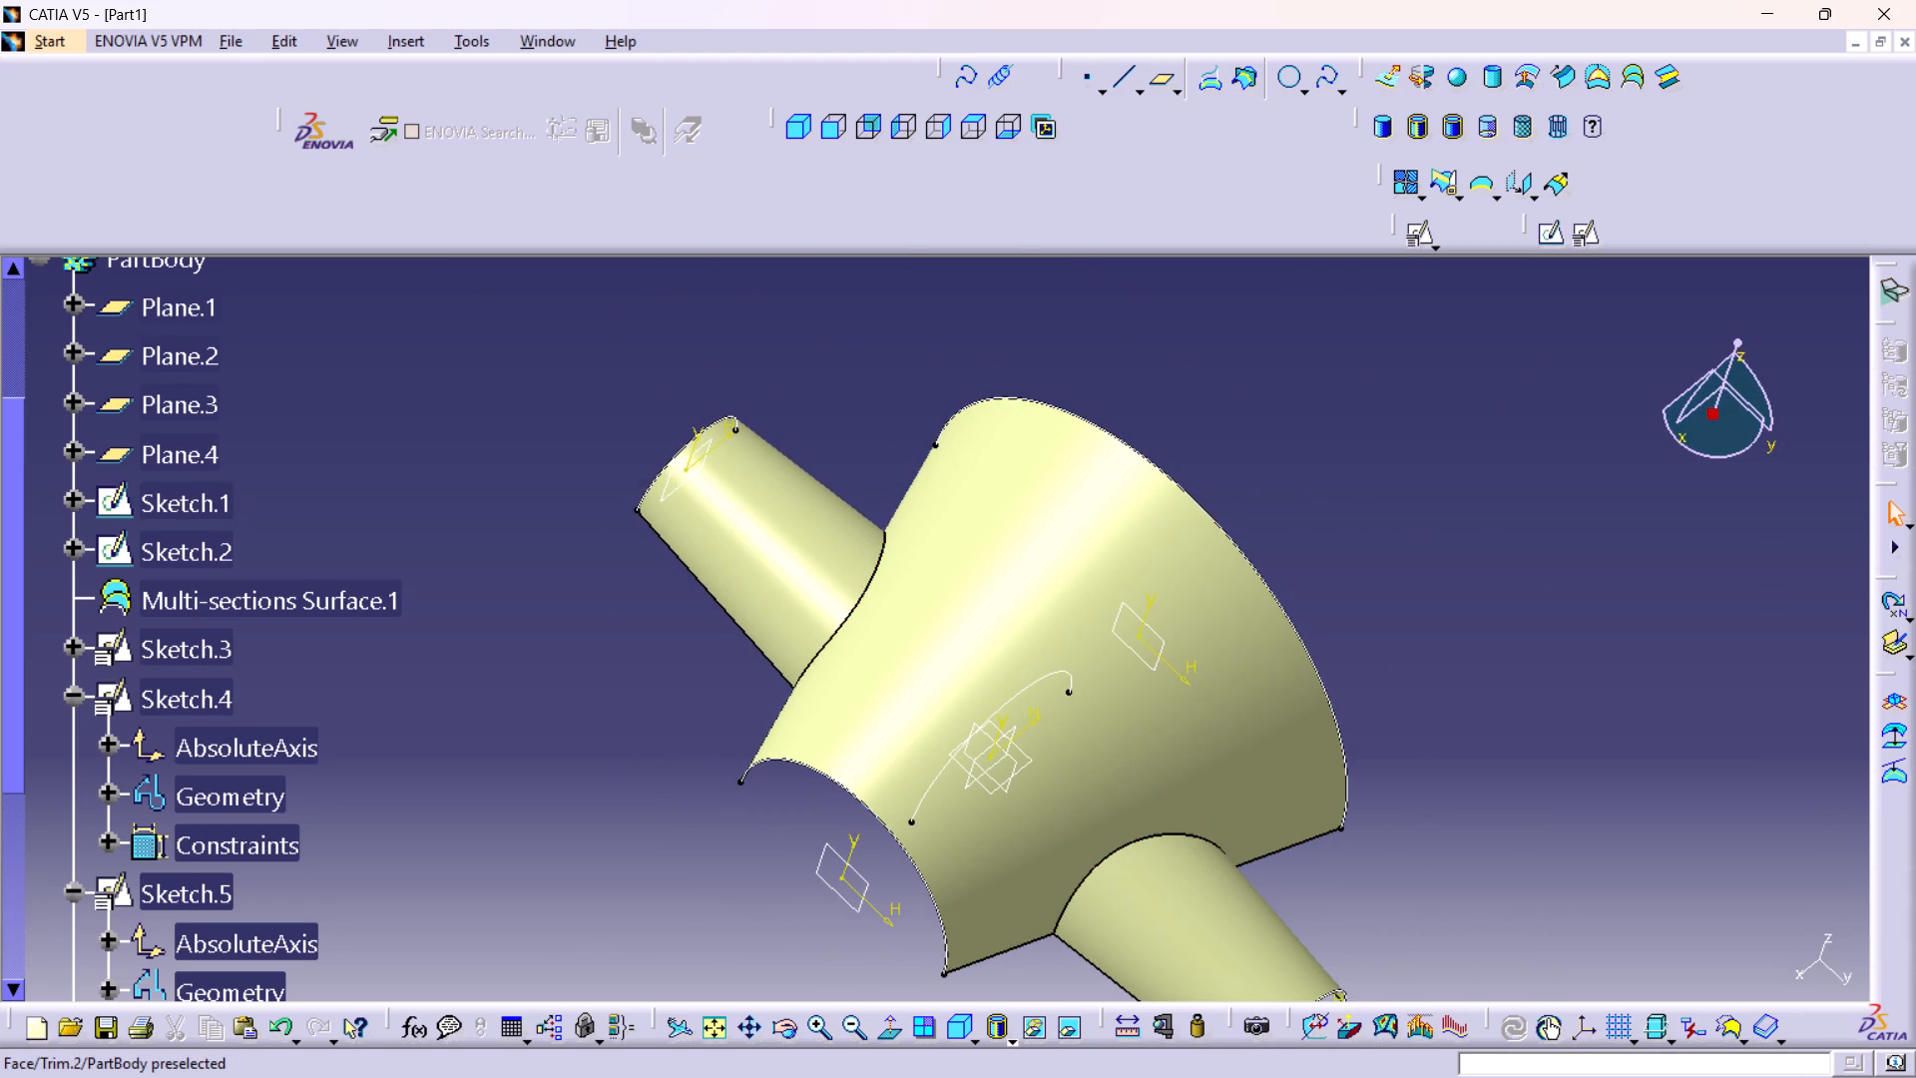
# Show the whole trimmed part in the standard isometric view and look over its overall shape.
pyautogui.click(798, 125)
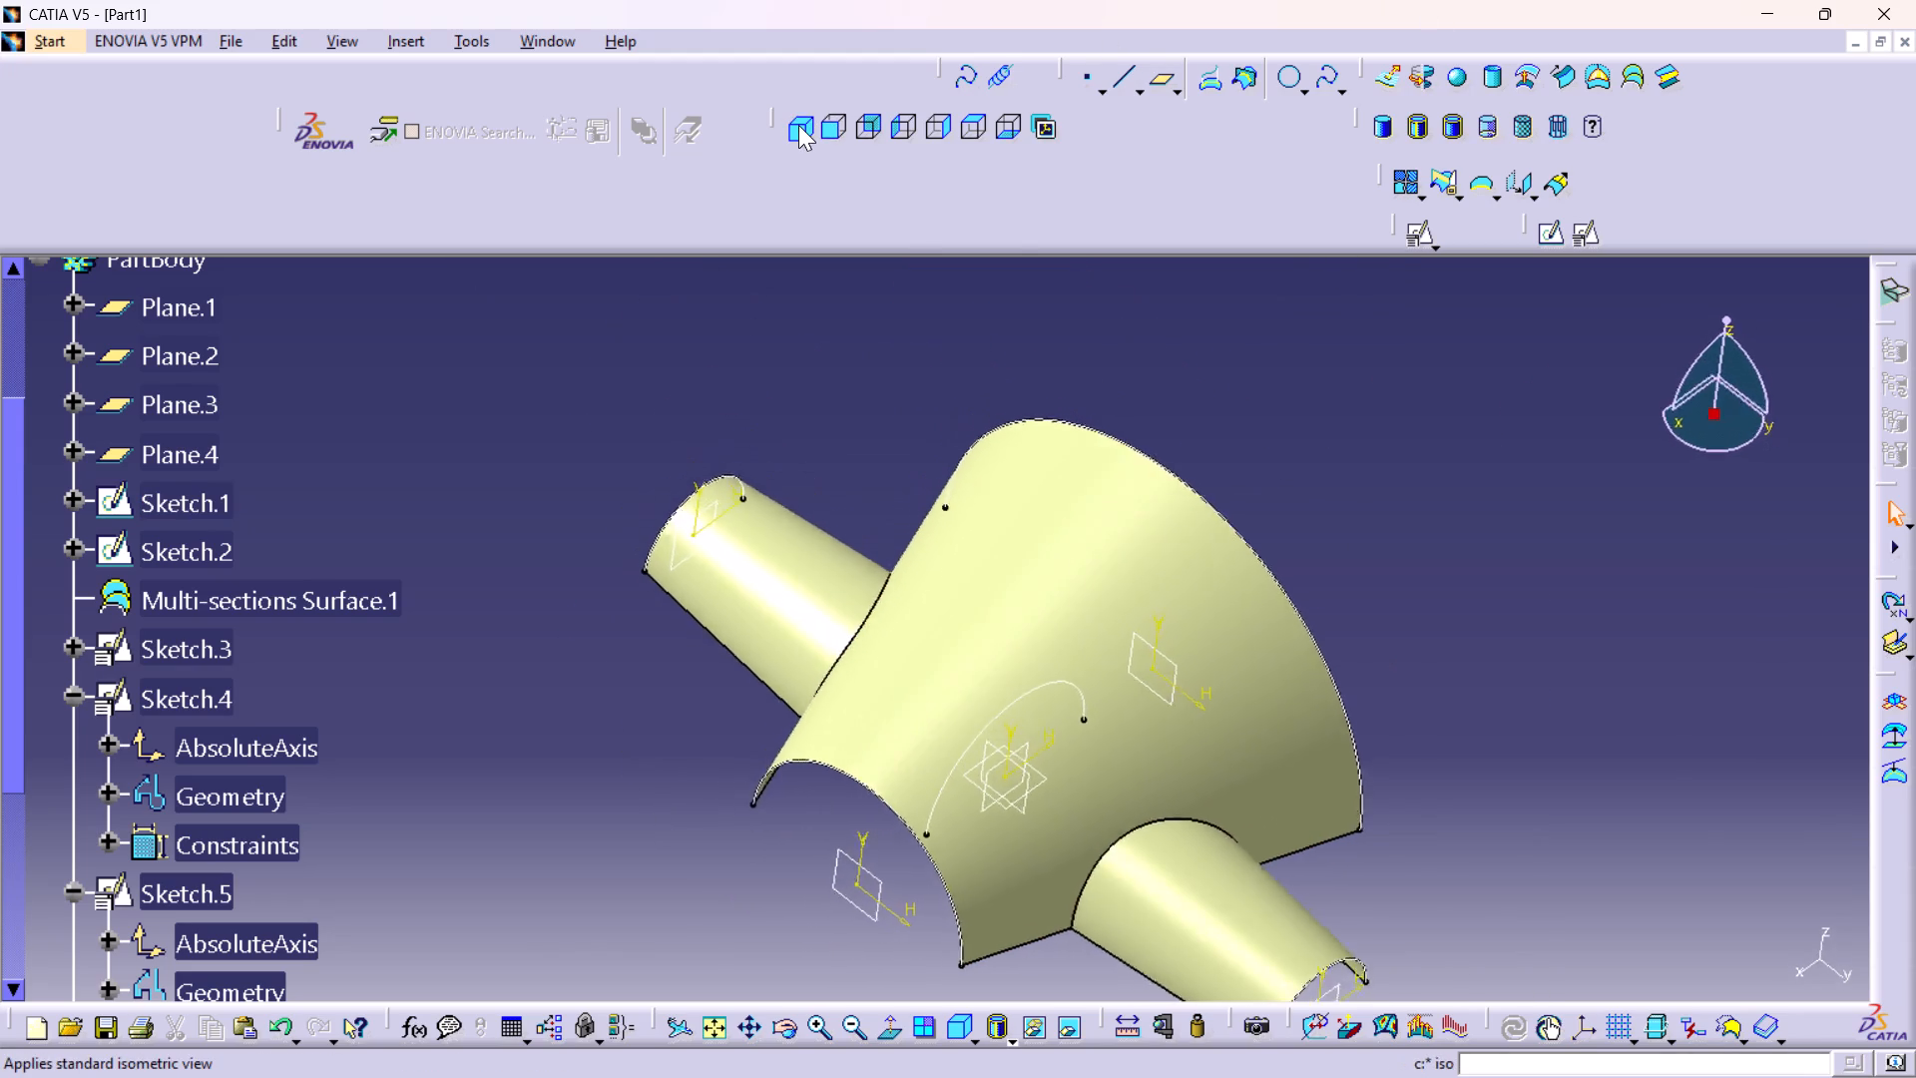
pyautogui.moveTo(1466, 566); pyautogui.dragTo(1484, 662, button='middle')
pyautogui.rightClick(1466, 566)
pyautogui.moveTo(1481, 663); pyautogui.dragTo(1375, 676, button='middle')
pyautogui.moveTo(1375, 676); pyautogui.dragTo(1366, 674, button='right')
pyautogui.moveTo(1375, 676); pyautogui.dragTo(1344, 627, button='middle')
pyautogui.moveTo(1279, 644); pyautogui.dragTo(1384, 640, button='middle')
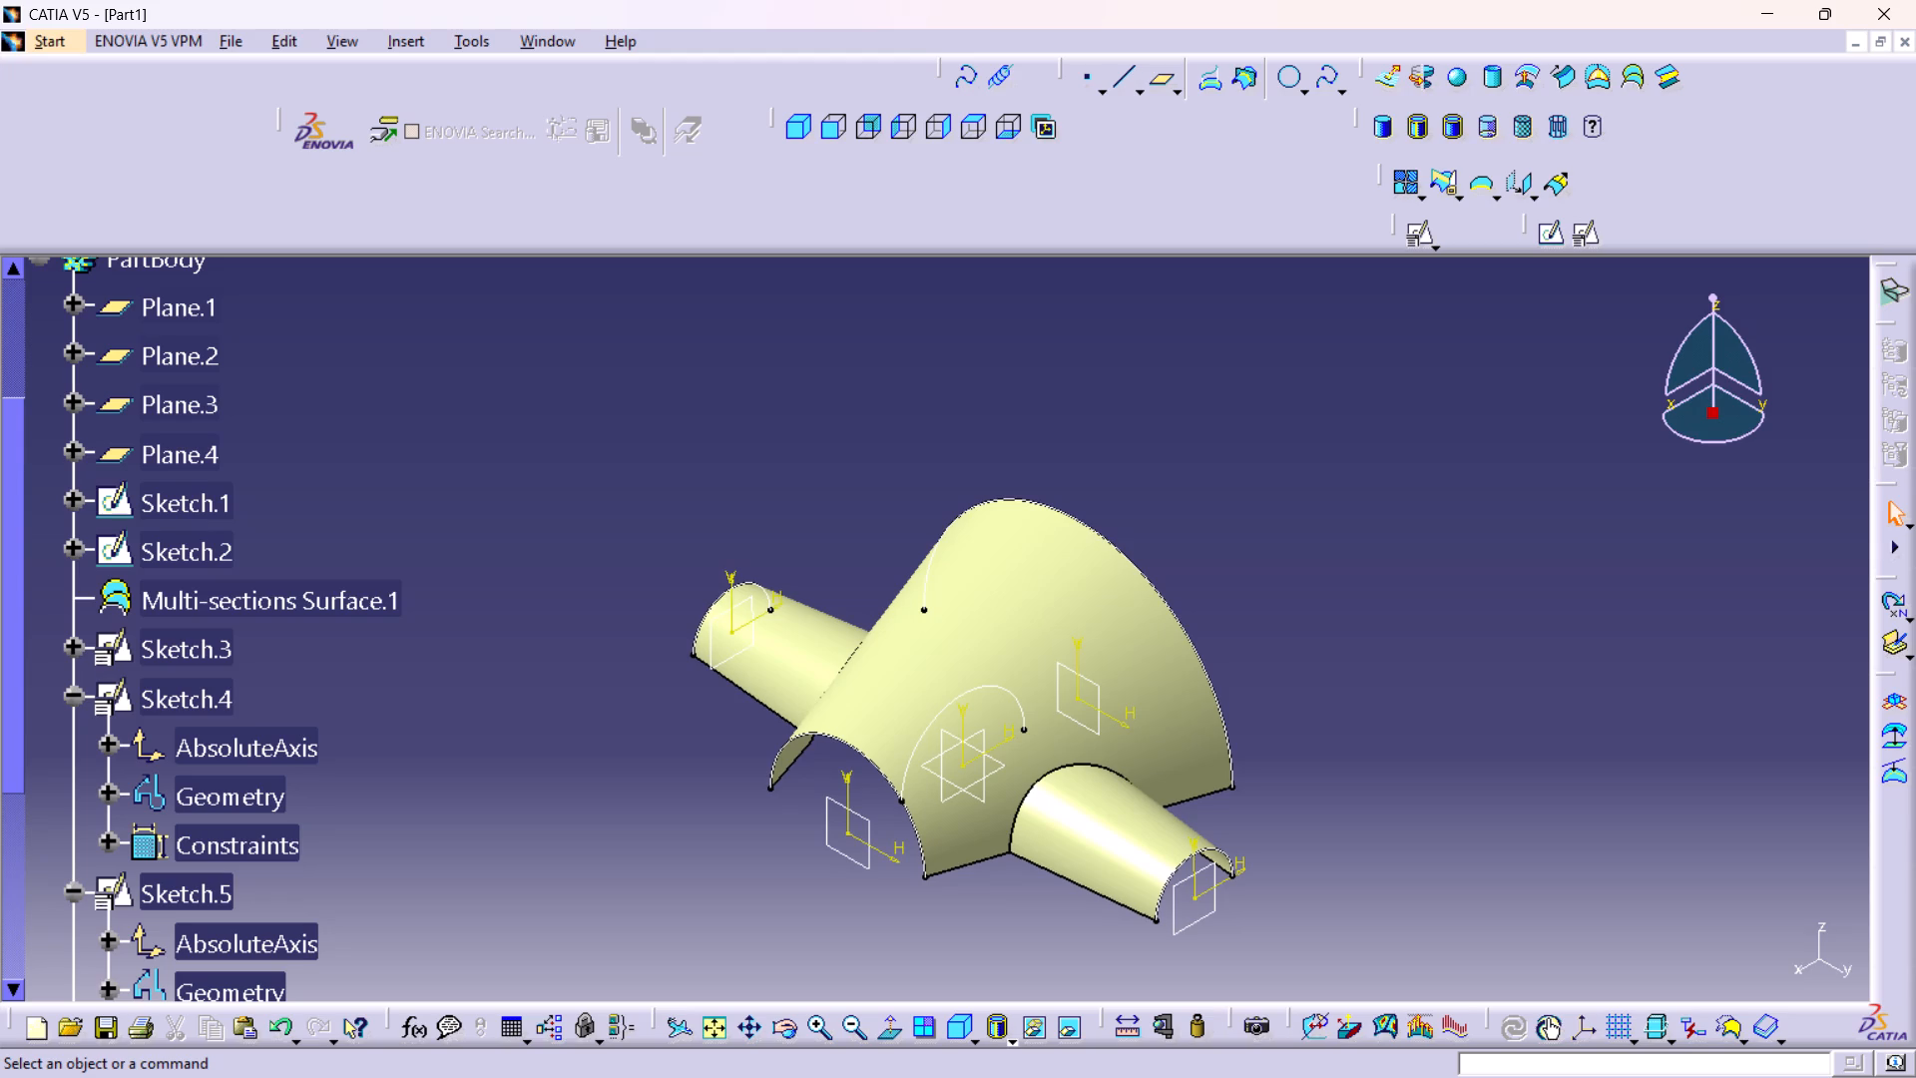
pyautogui.moveTo(1009, 694); pyautogui.dragTo(1007, 694, button='middle')
pyautogui.moveTo(1007, 694); pyautogui.dragTo(1000, 685, button='right')
pyautogui.moveTo(1007, 694); pyautogui.dragTo(1014, 679, button='middle')
pyautogui.rightClick(990, 635)
pyautogui.moveTo(1018, 681); pyautogui.dragTo(1092, 648, button='middle')
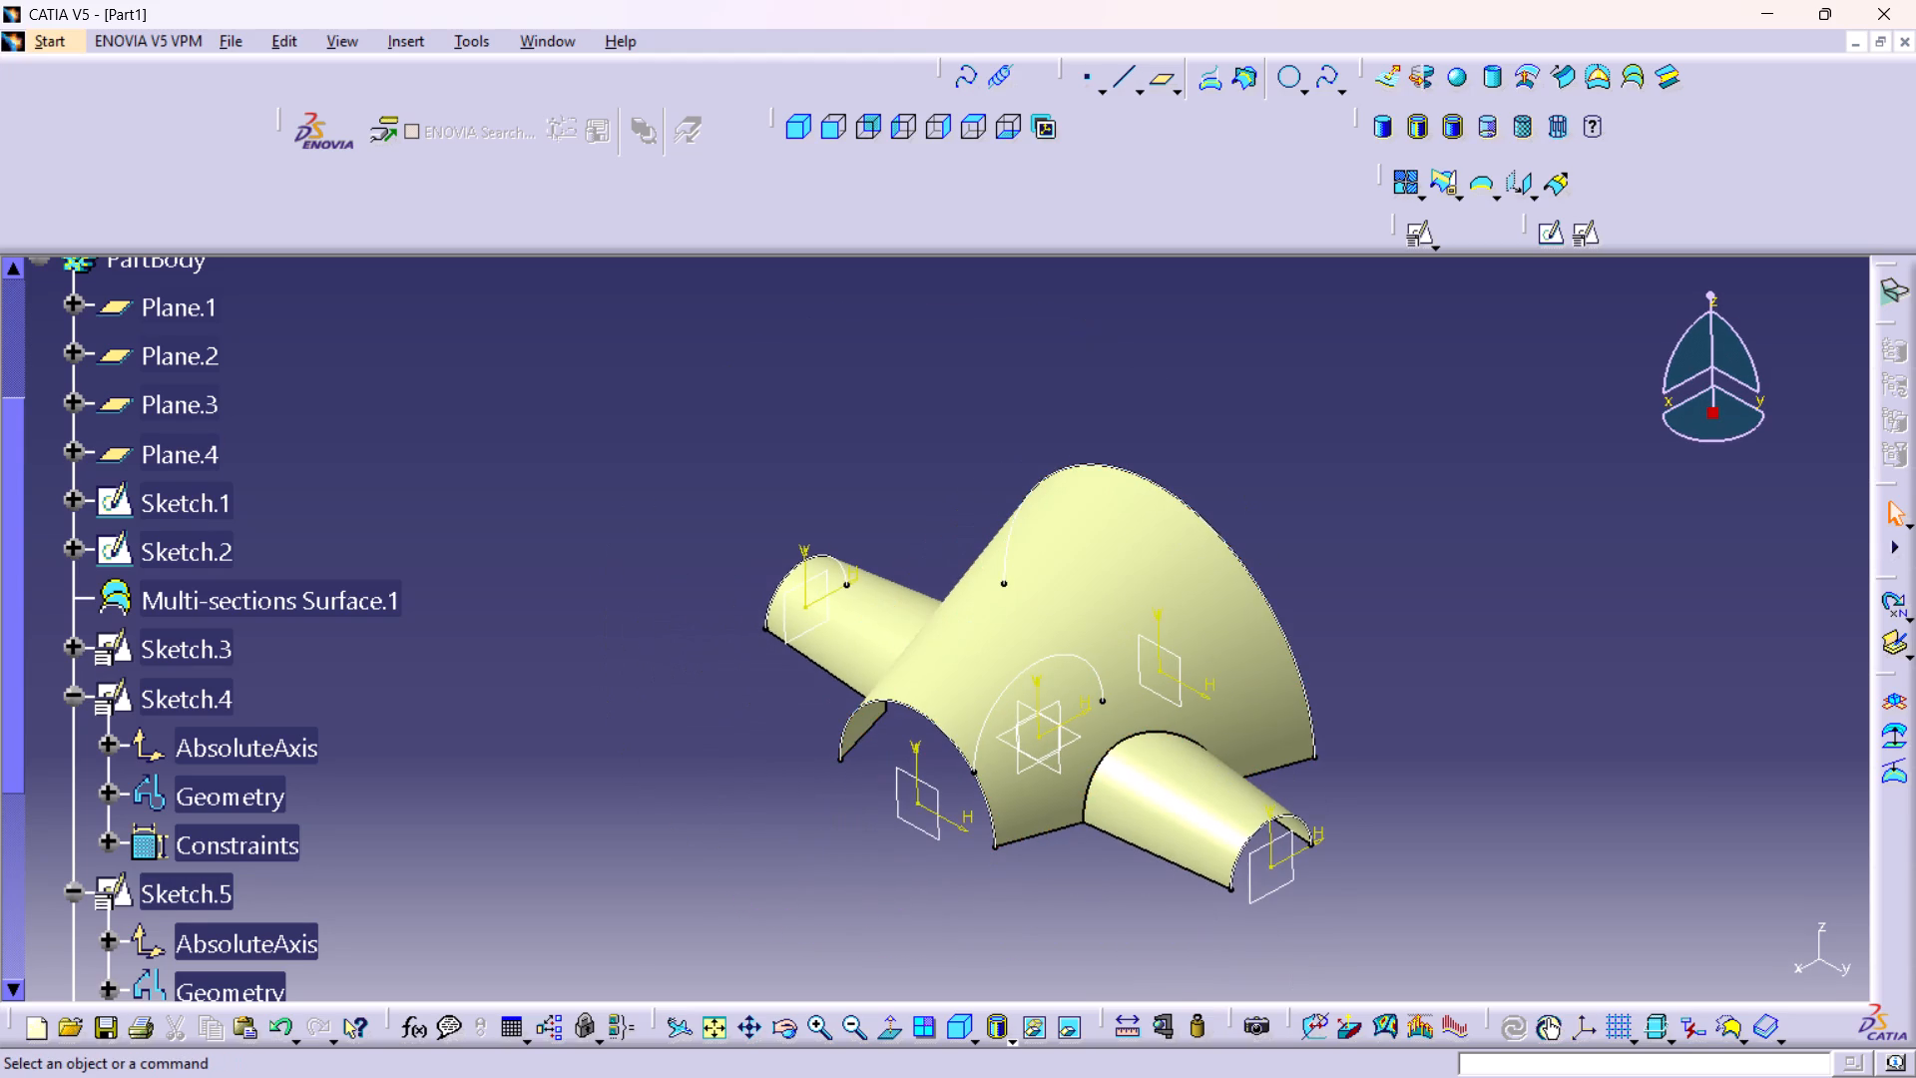
# Examine the trimmed part from below and above, highlighting the junction curves between the main surface and both side surfaces.
pyautogui.moveTo(1072, 581); pyautogui.dragTo(1055, 526, button='middle')
pyautogui.rightClick(1072, 581)
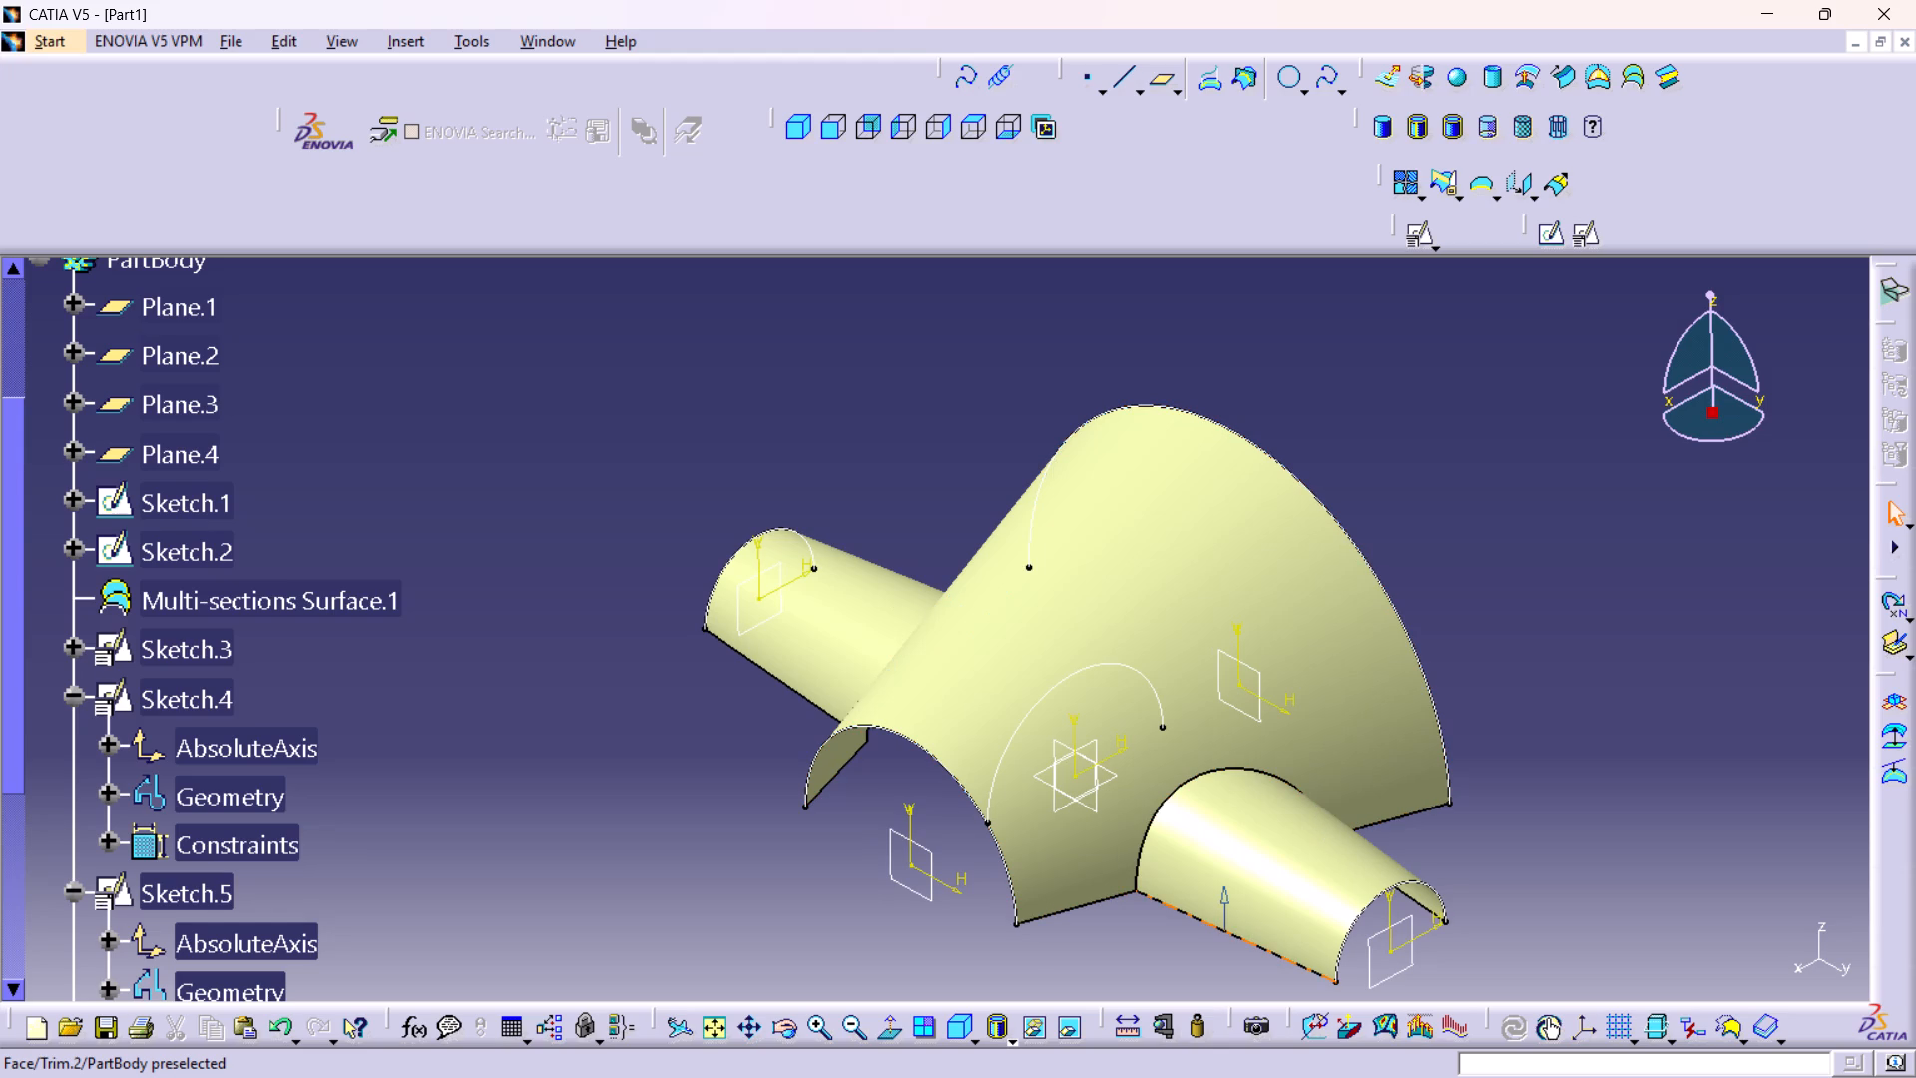
pyautogui.moveTo(914, 776); pyautogui.dragTo(1207, 277, button='middle')
pyautogui.moveTo(914, 776); pyautogui.dragTo(1207, 277, button='right')
pyautogui.moveTo(884, 712); pyautogui.dragTo(763, 639, button='middle')
pyautogui.moveTo(882, 710); pyautogui.dragTo(763, 639, button='right')
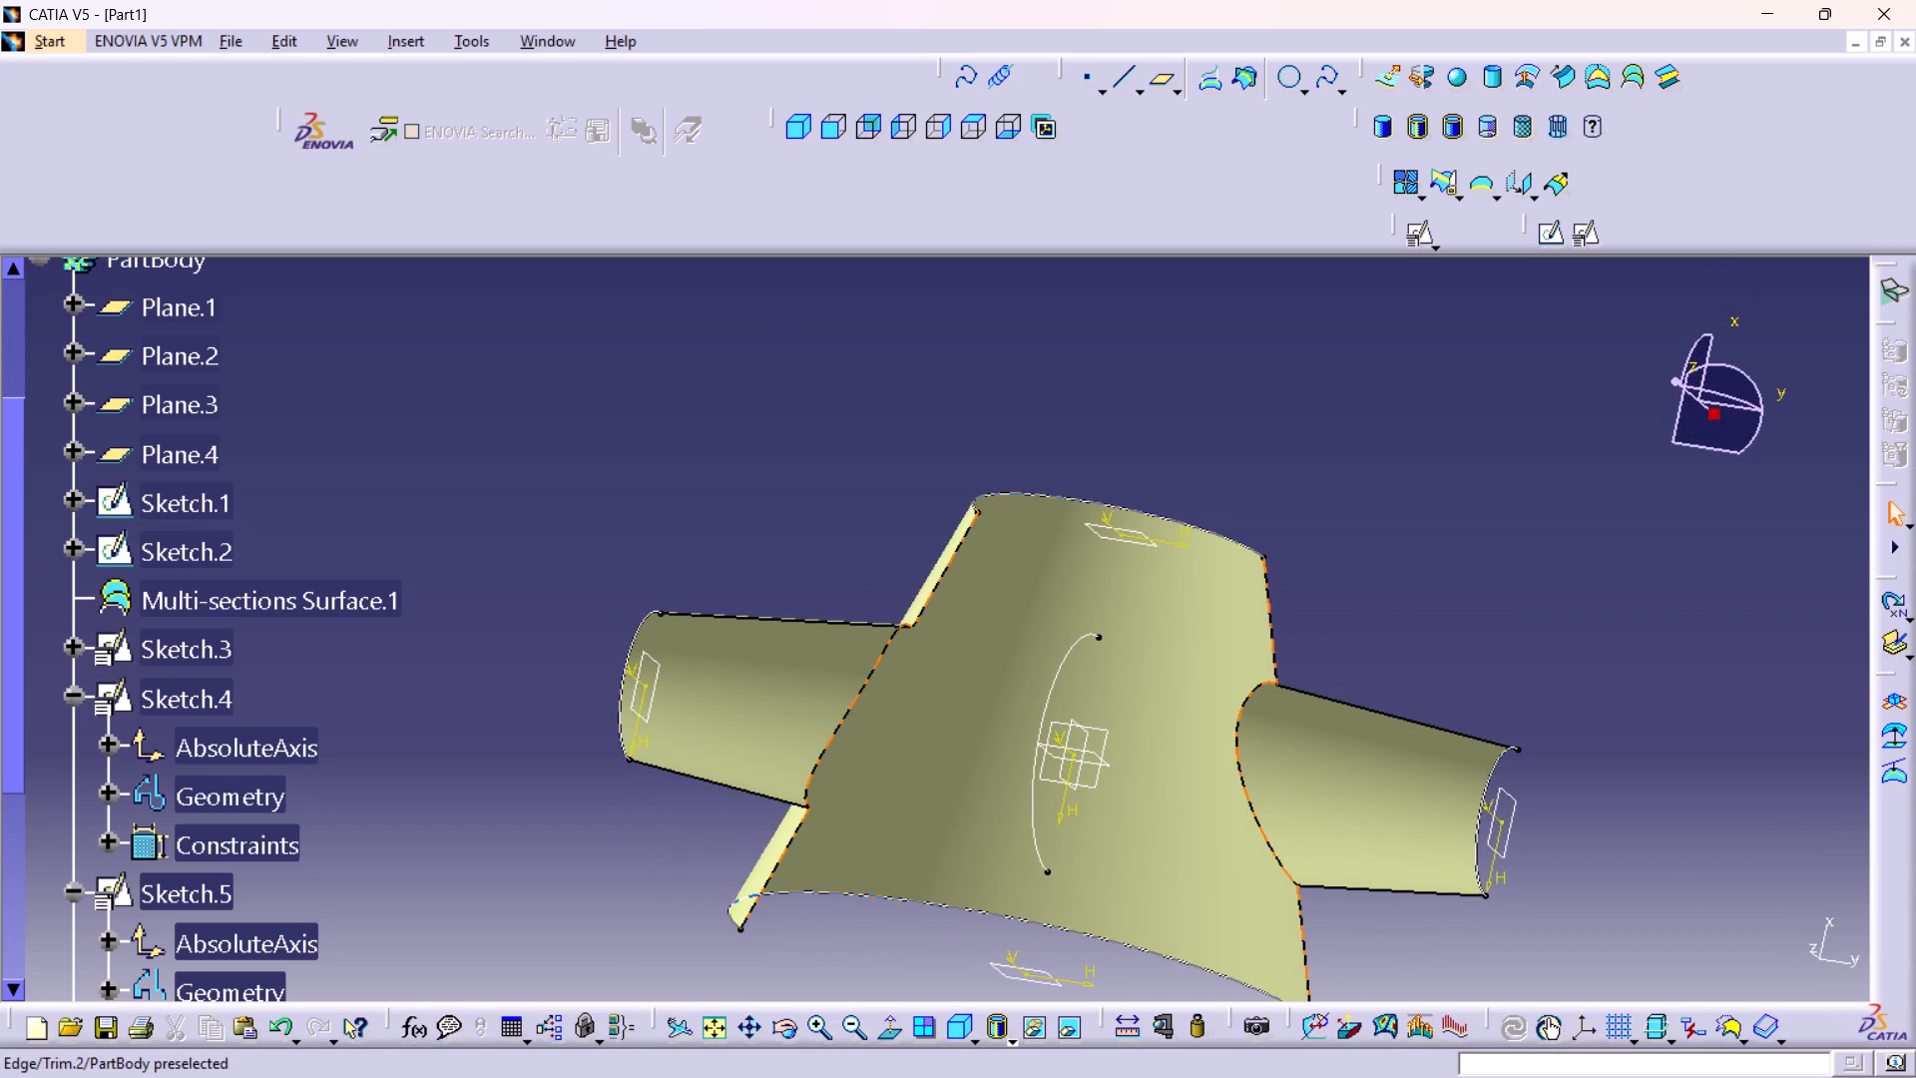
pyautogui.click(879, 663)
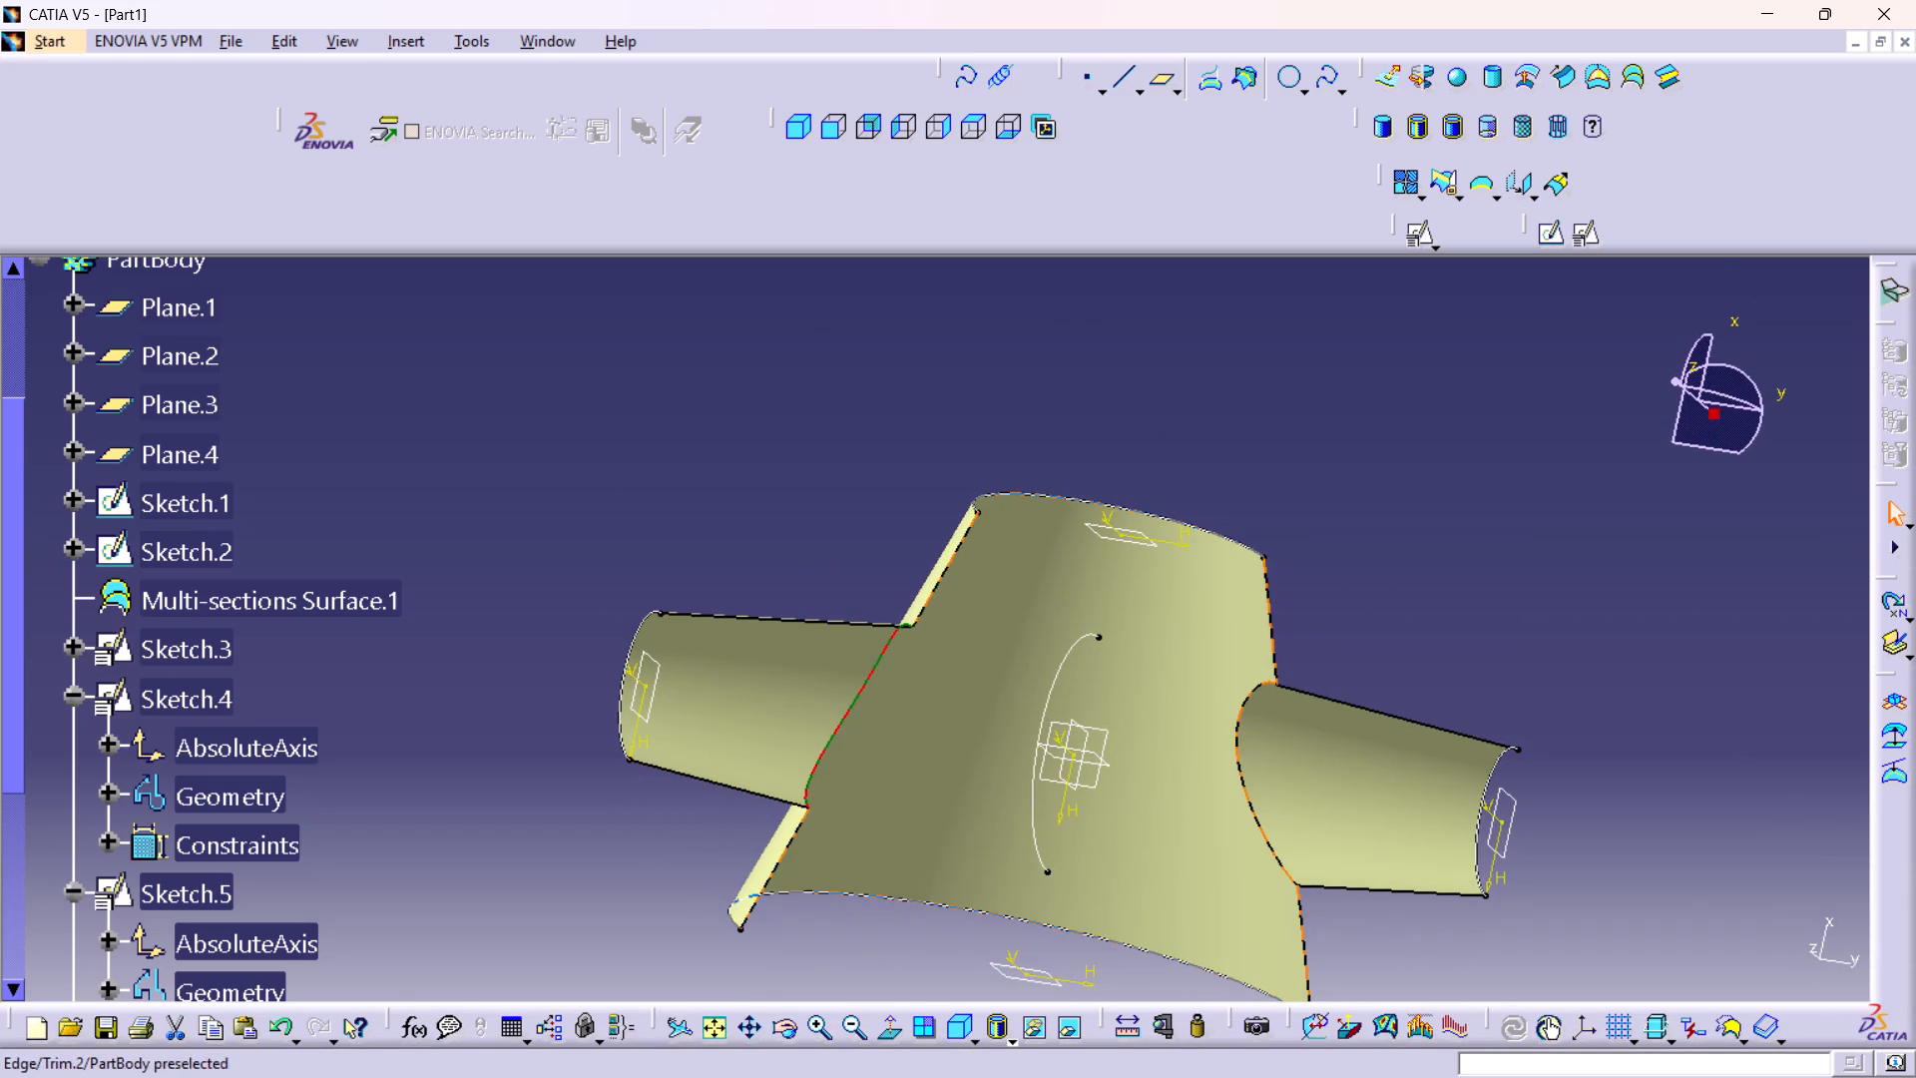
pyautogui.moveTo(1092, 635); pyautogui.dragTo(909, 859, button='middle')
pyautogui.moveTo(1083, 634); pyautogui.dragTo(909, 859, button='right')
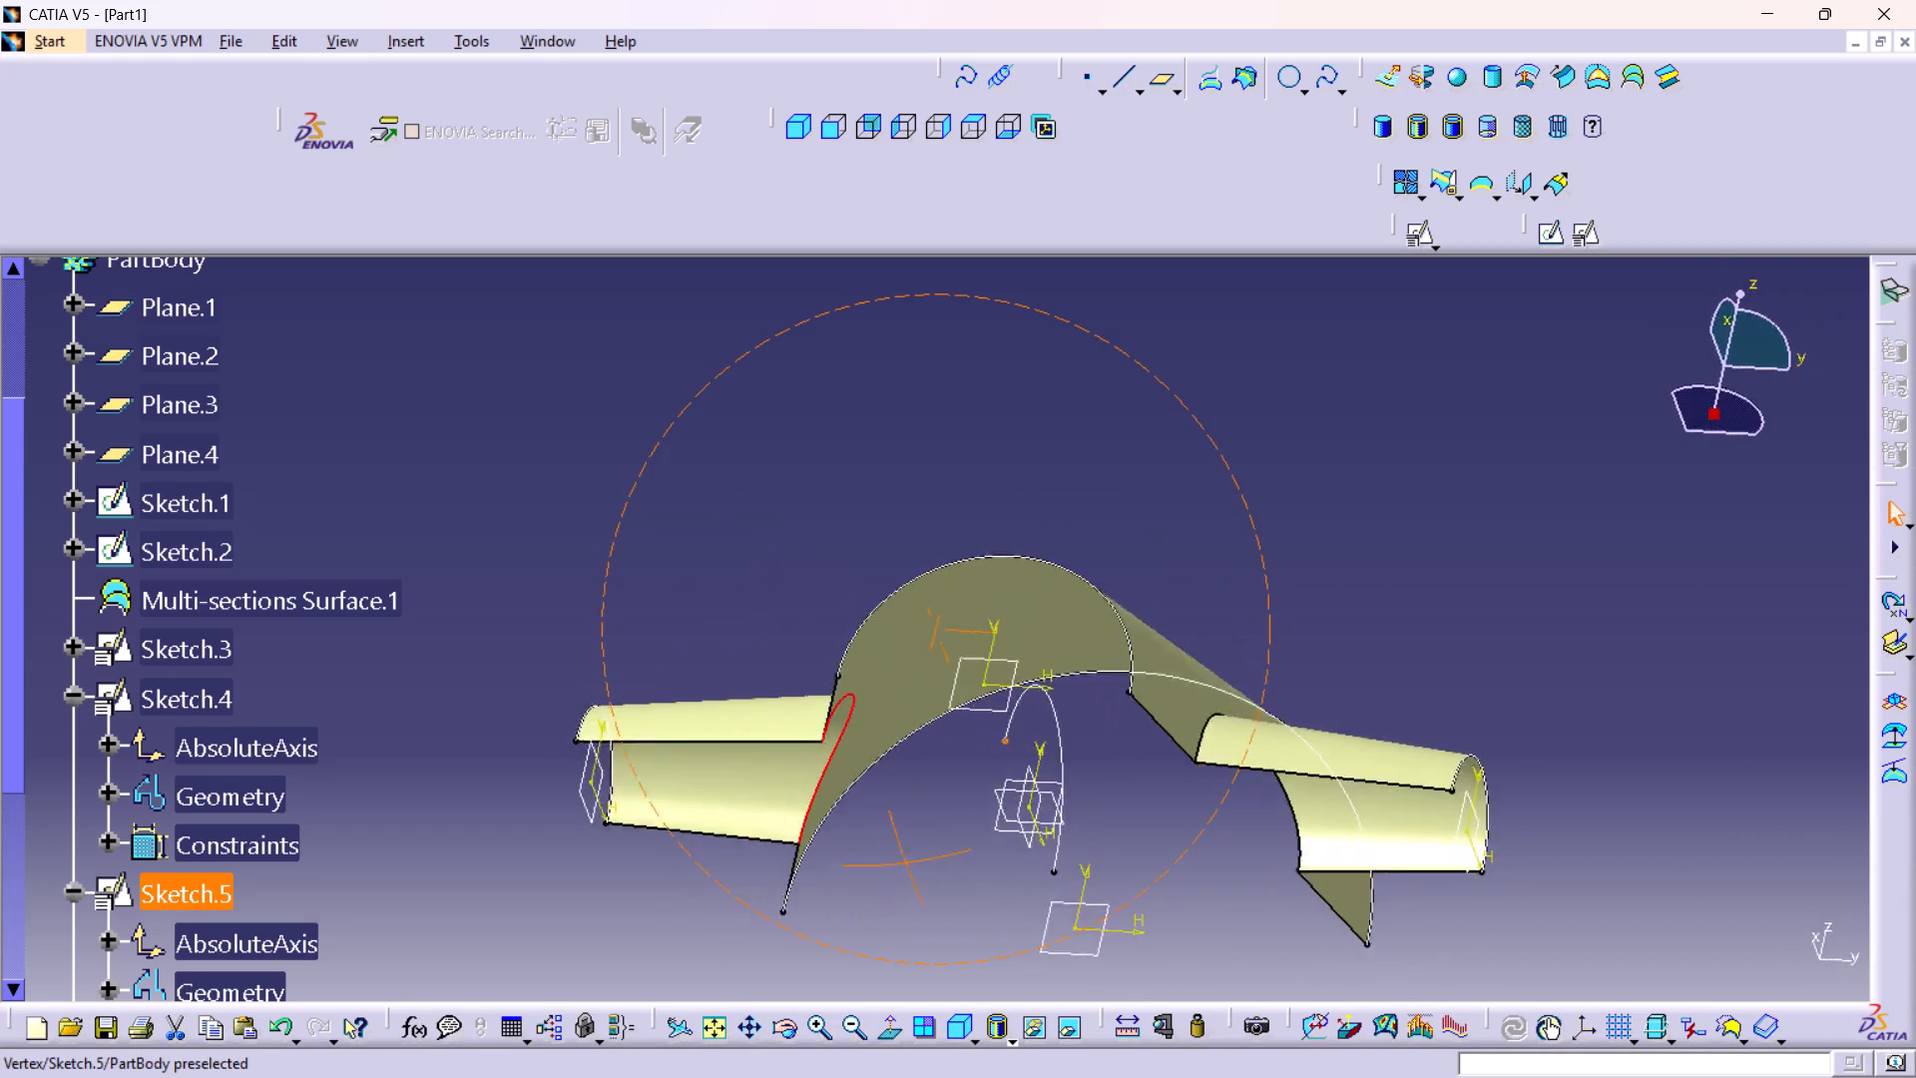
pyautogui.moveTo(909, 859); pyautogui.dragTo(1074, 977, button='right')
pyautogui.moveTo(909, 859); pyautogui.dragTo(1074, 977, button='middle')
pyautogui.moveTo(1658, 749); pyautogui.dragTo(1639, 733)
pyautogui.moveTo(865, 620); pyautogui.dragTo(938, 705, button='middle')
pyautogui.moveTo(865, 620); pyautogui.dragTo(938, 705, button='right')
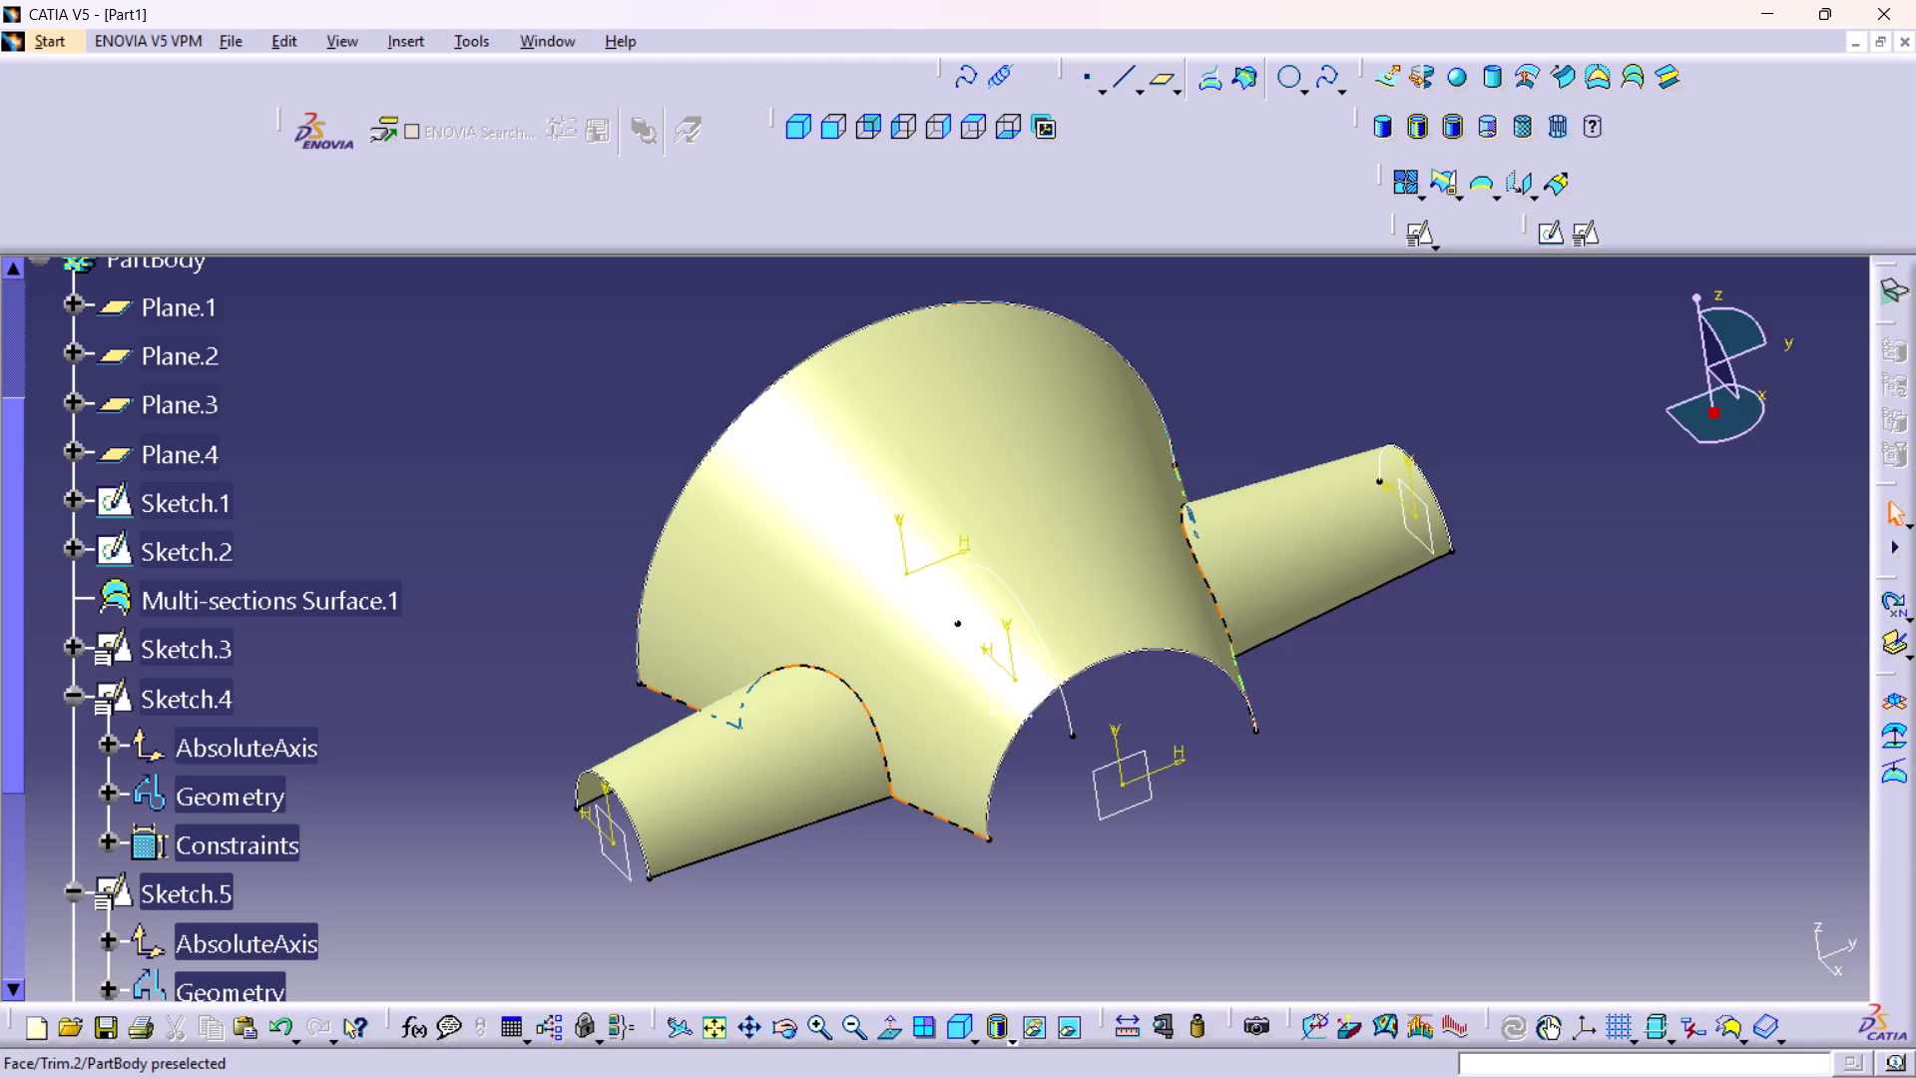
pyautogui.click(892, 787)
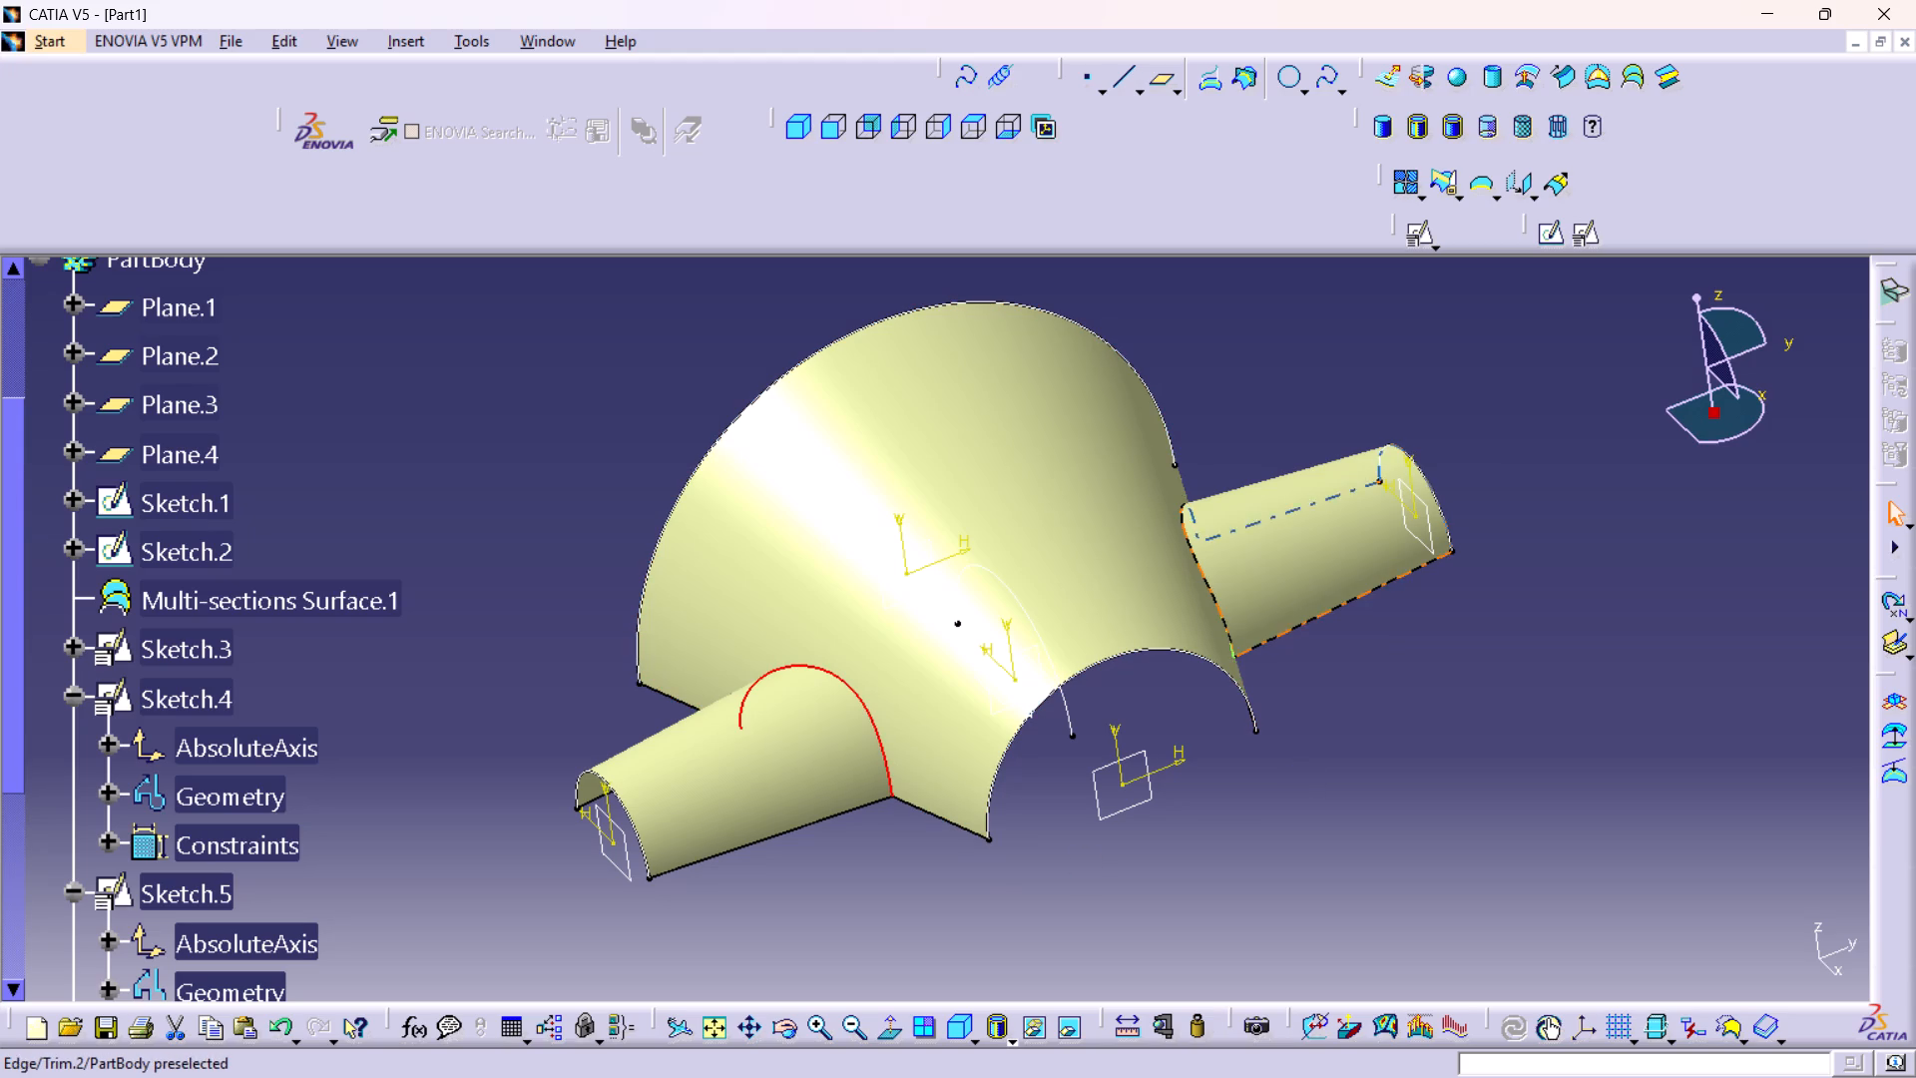
pyautogui.keyDown('ctrl'); pyautogui.click(1208, 576); pyautogui.keyUp('ctrl')
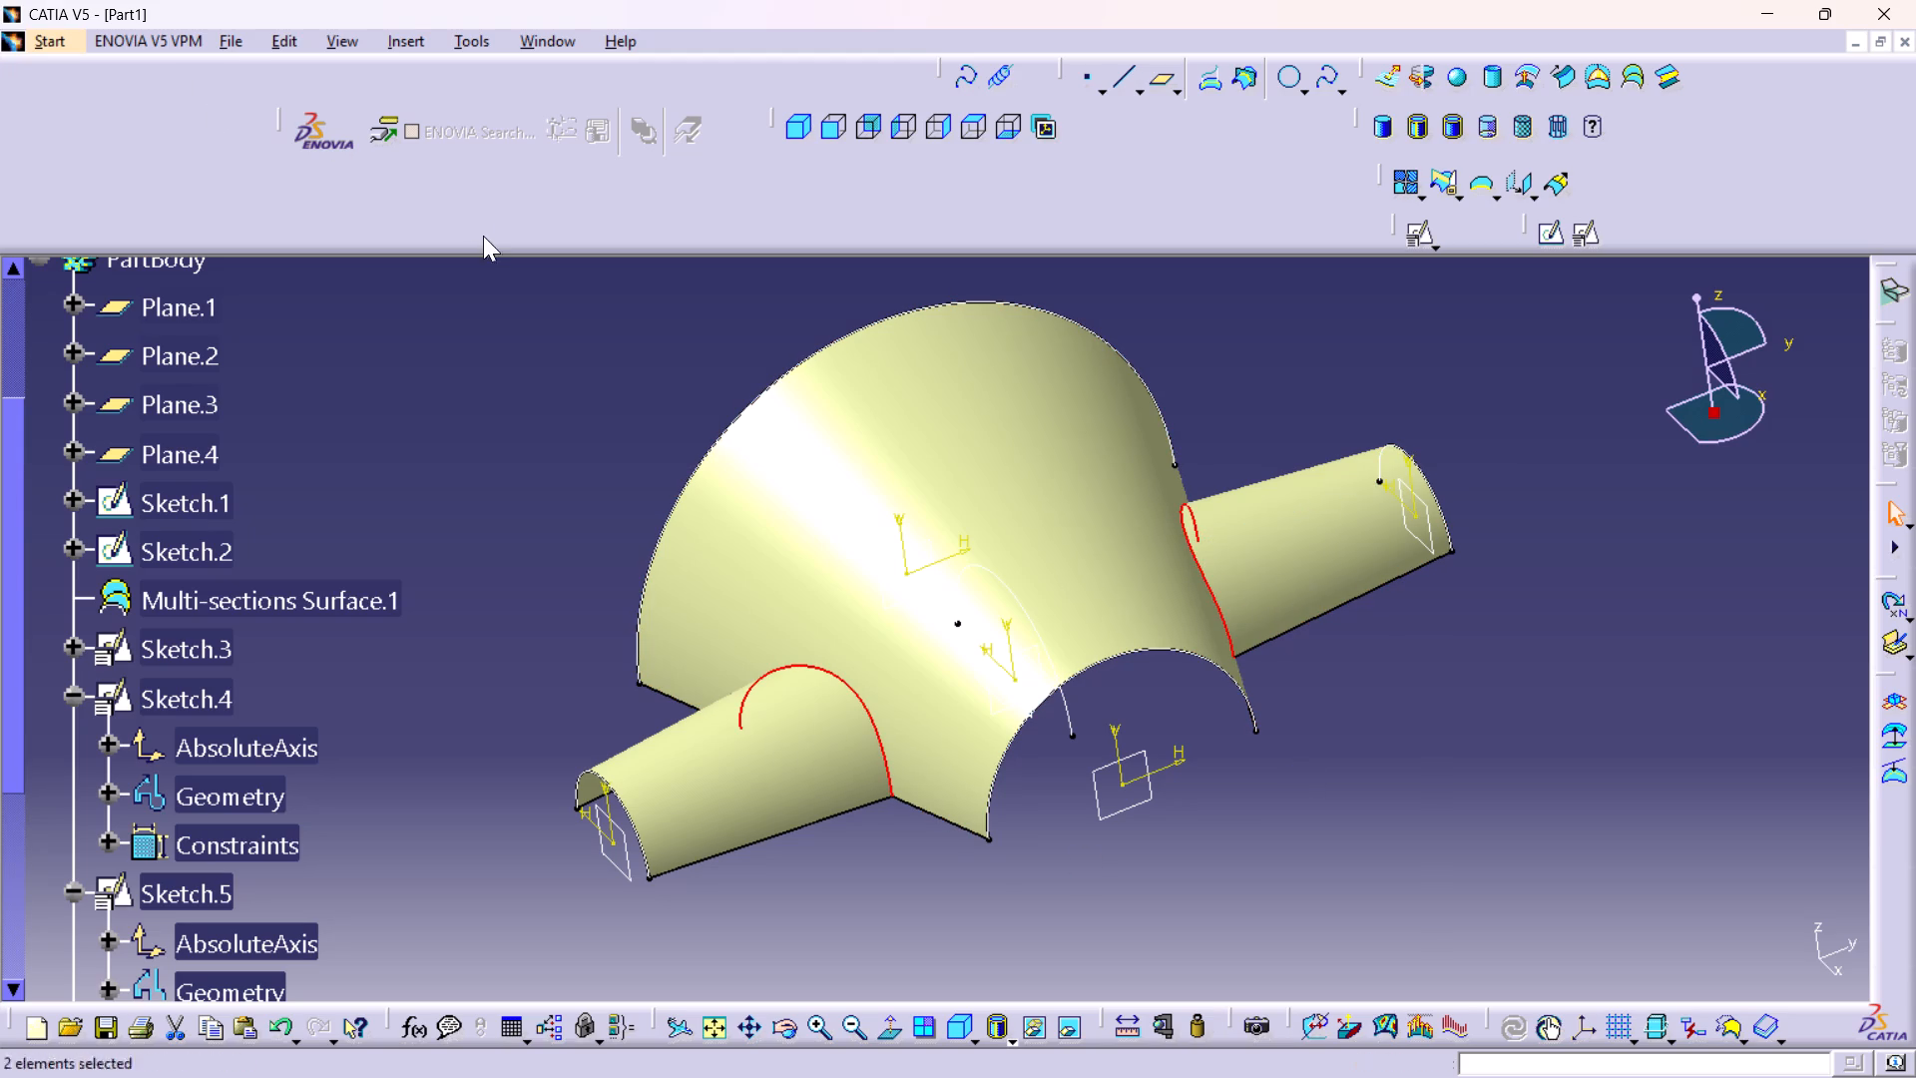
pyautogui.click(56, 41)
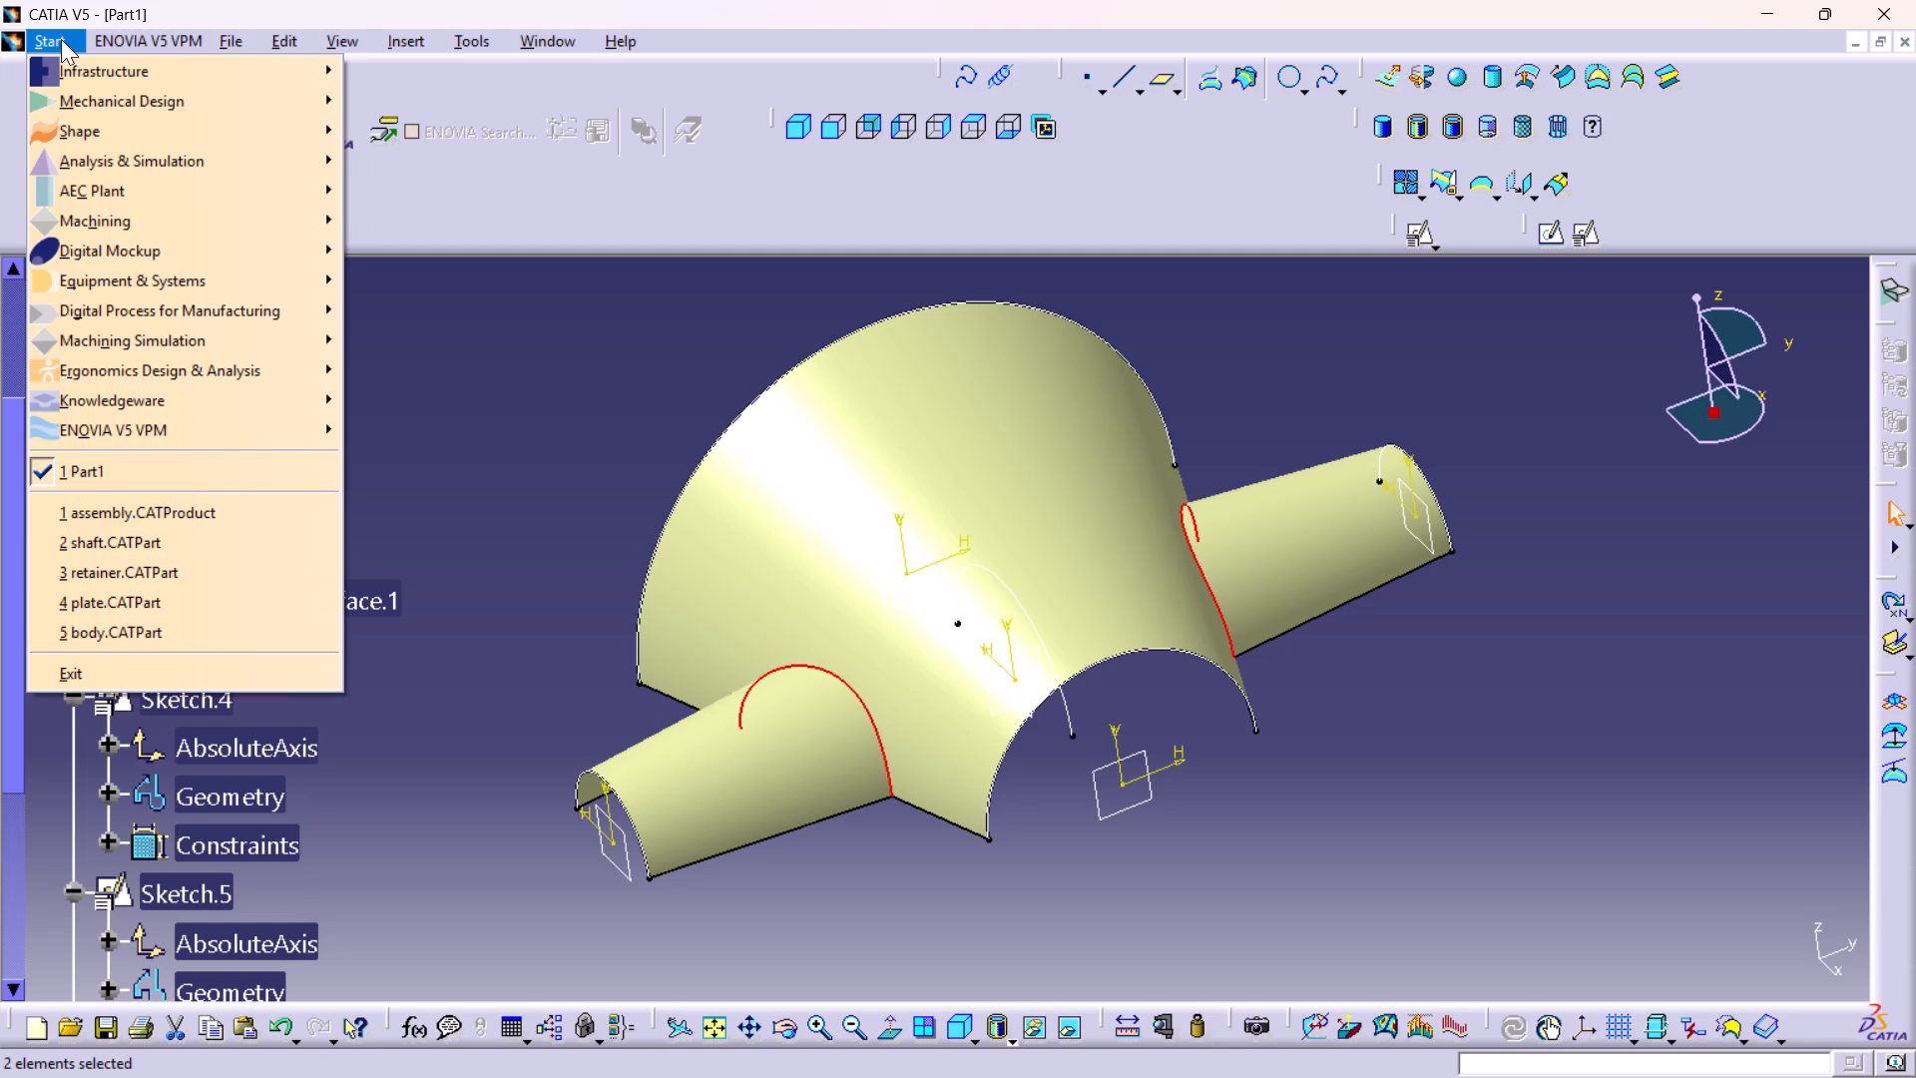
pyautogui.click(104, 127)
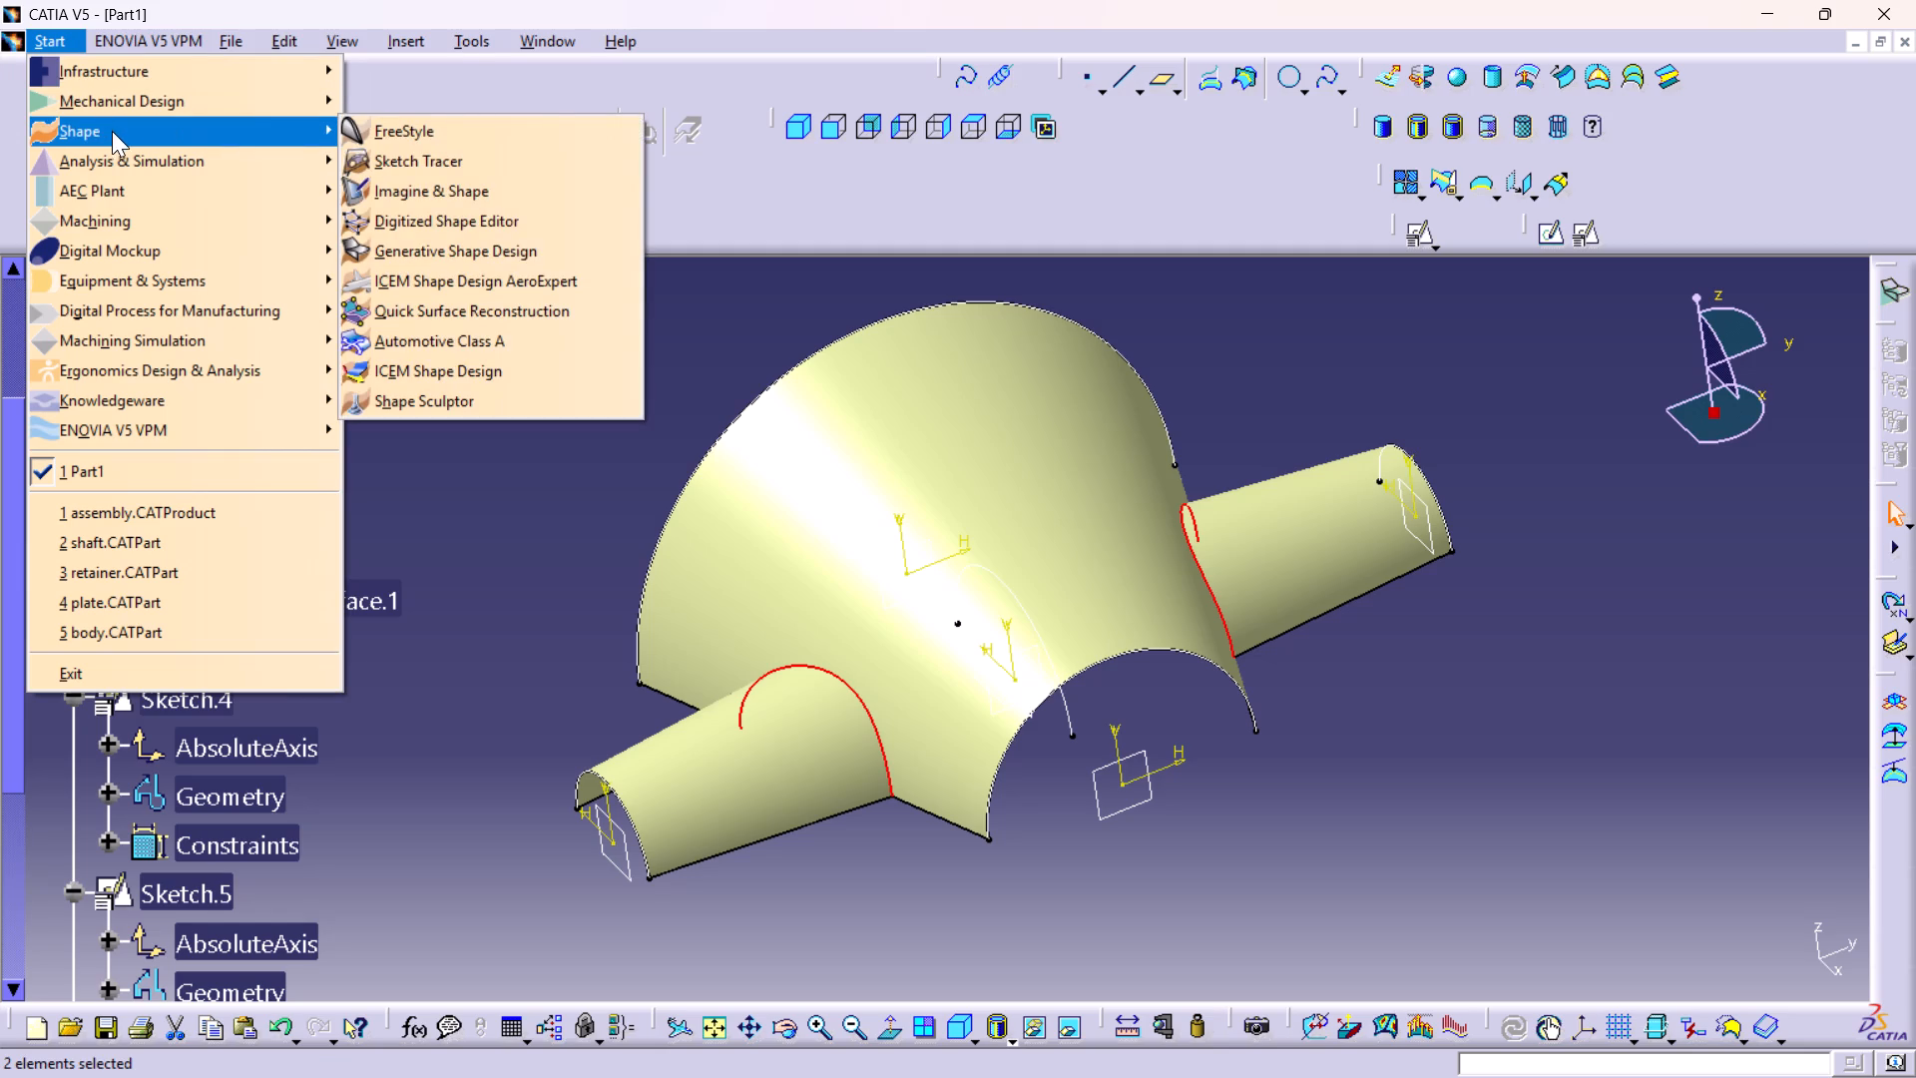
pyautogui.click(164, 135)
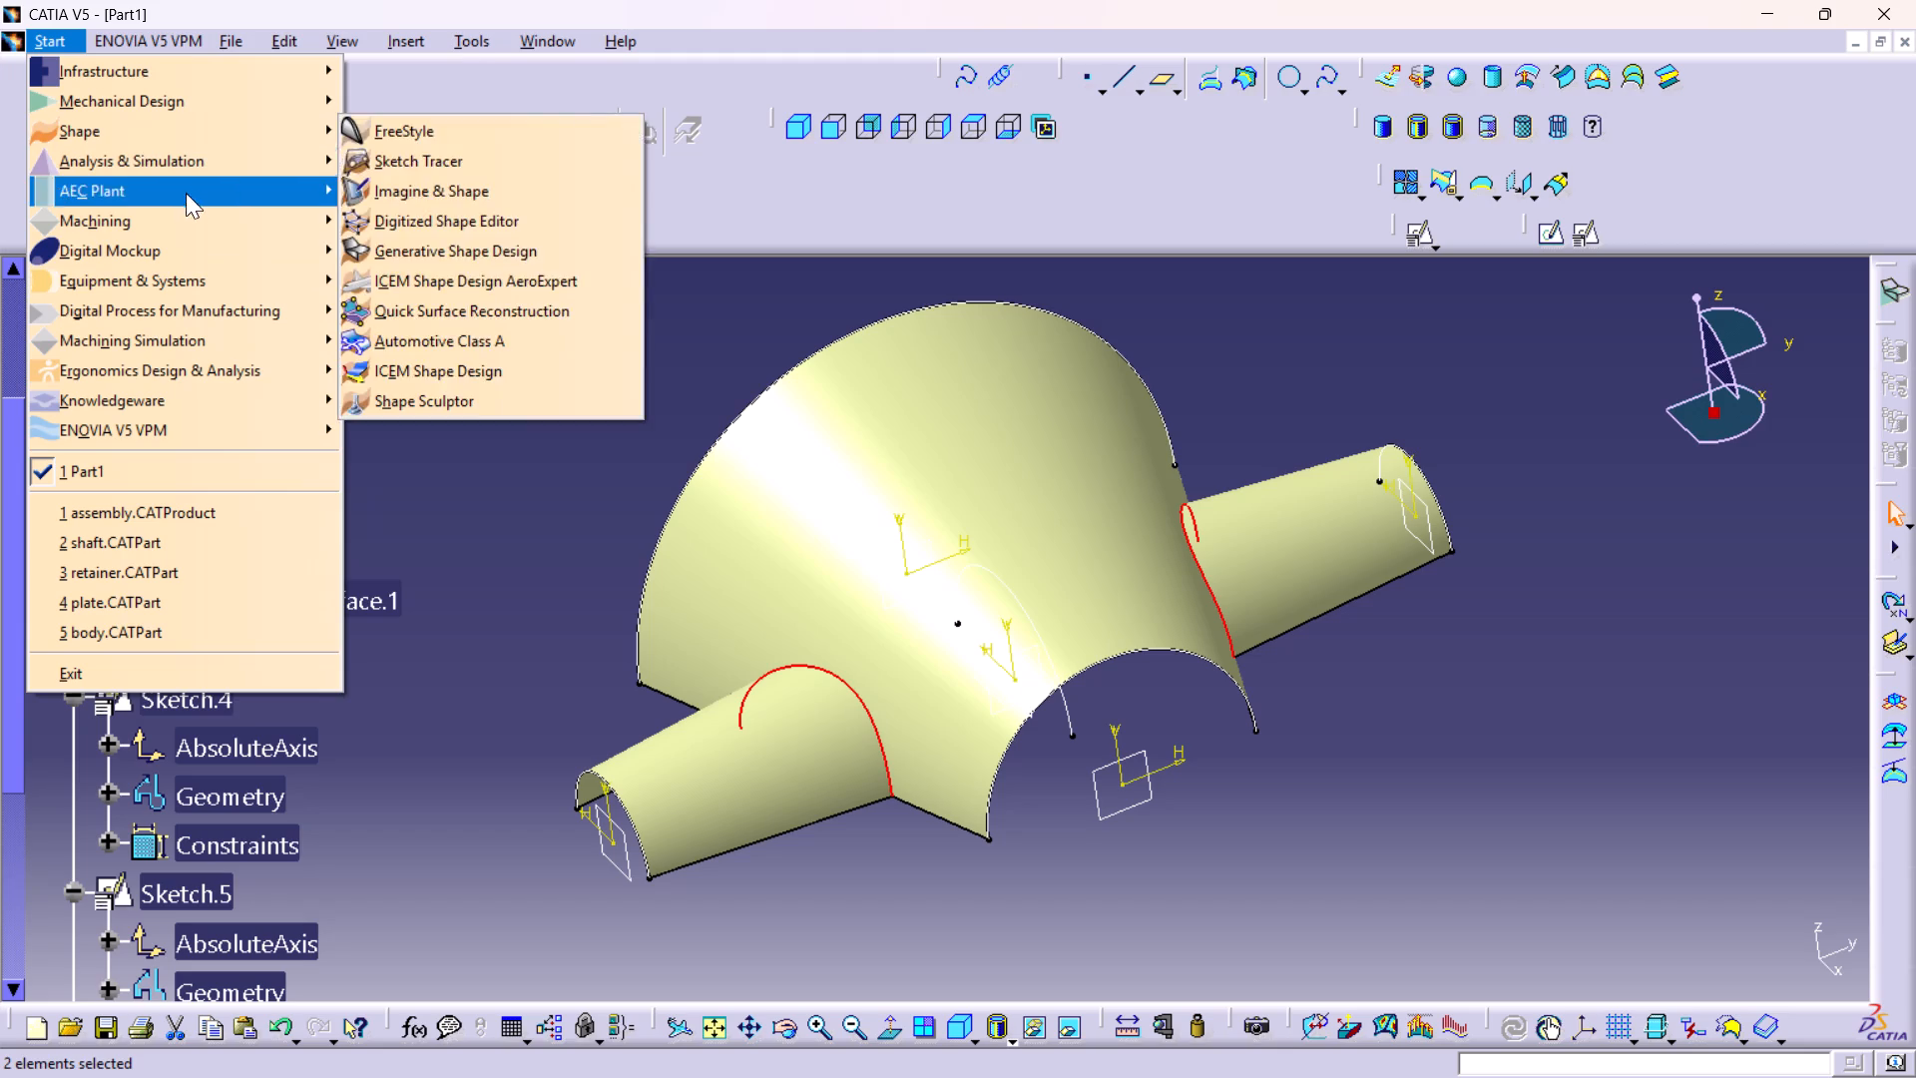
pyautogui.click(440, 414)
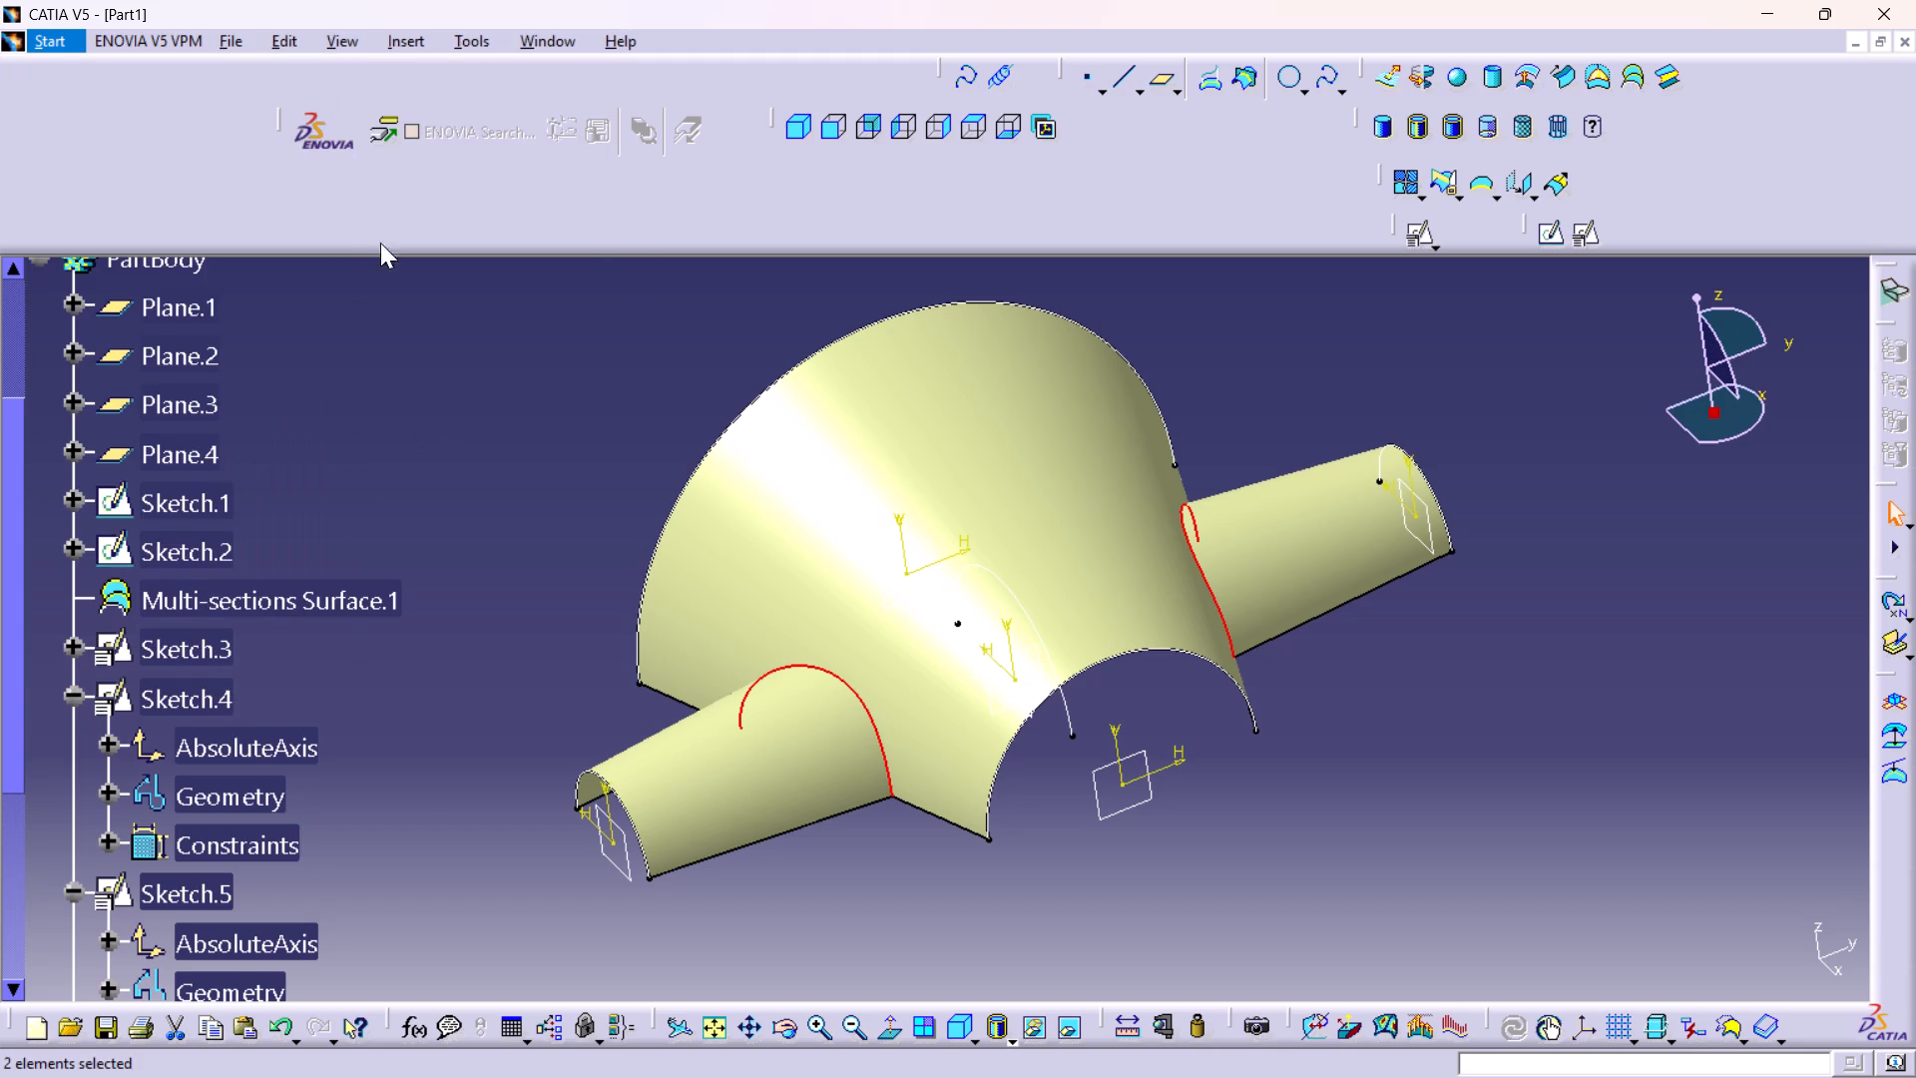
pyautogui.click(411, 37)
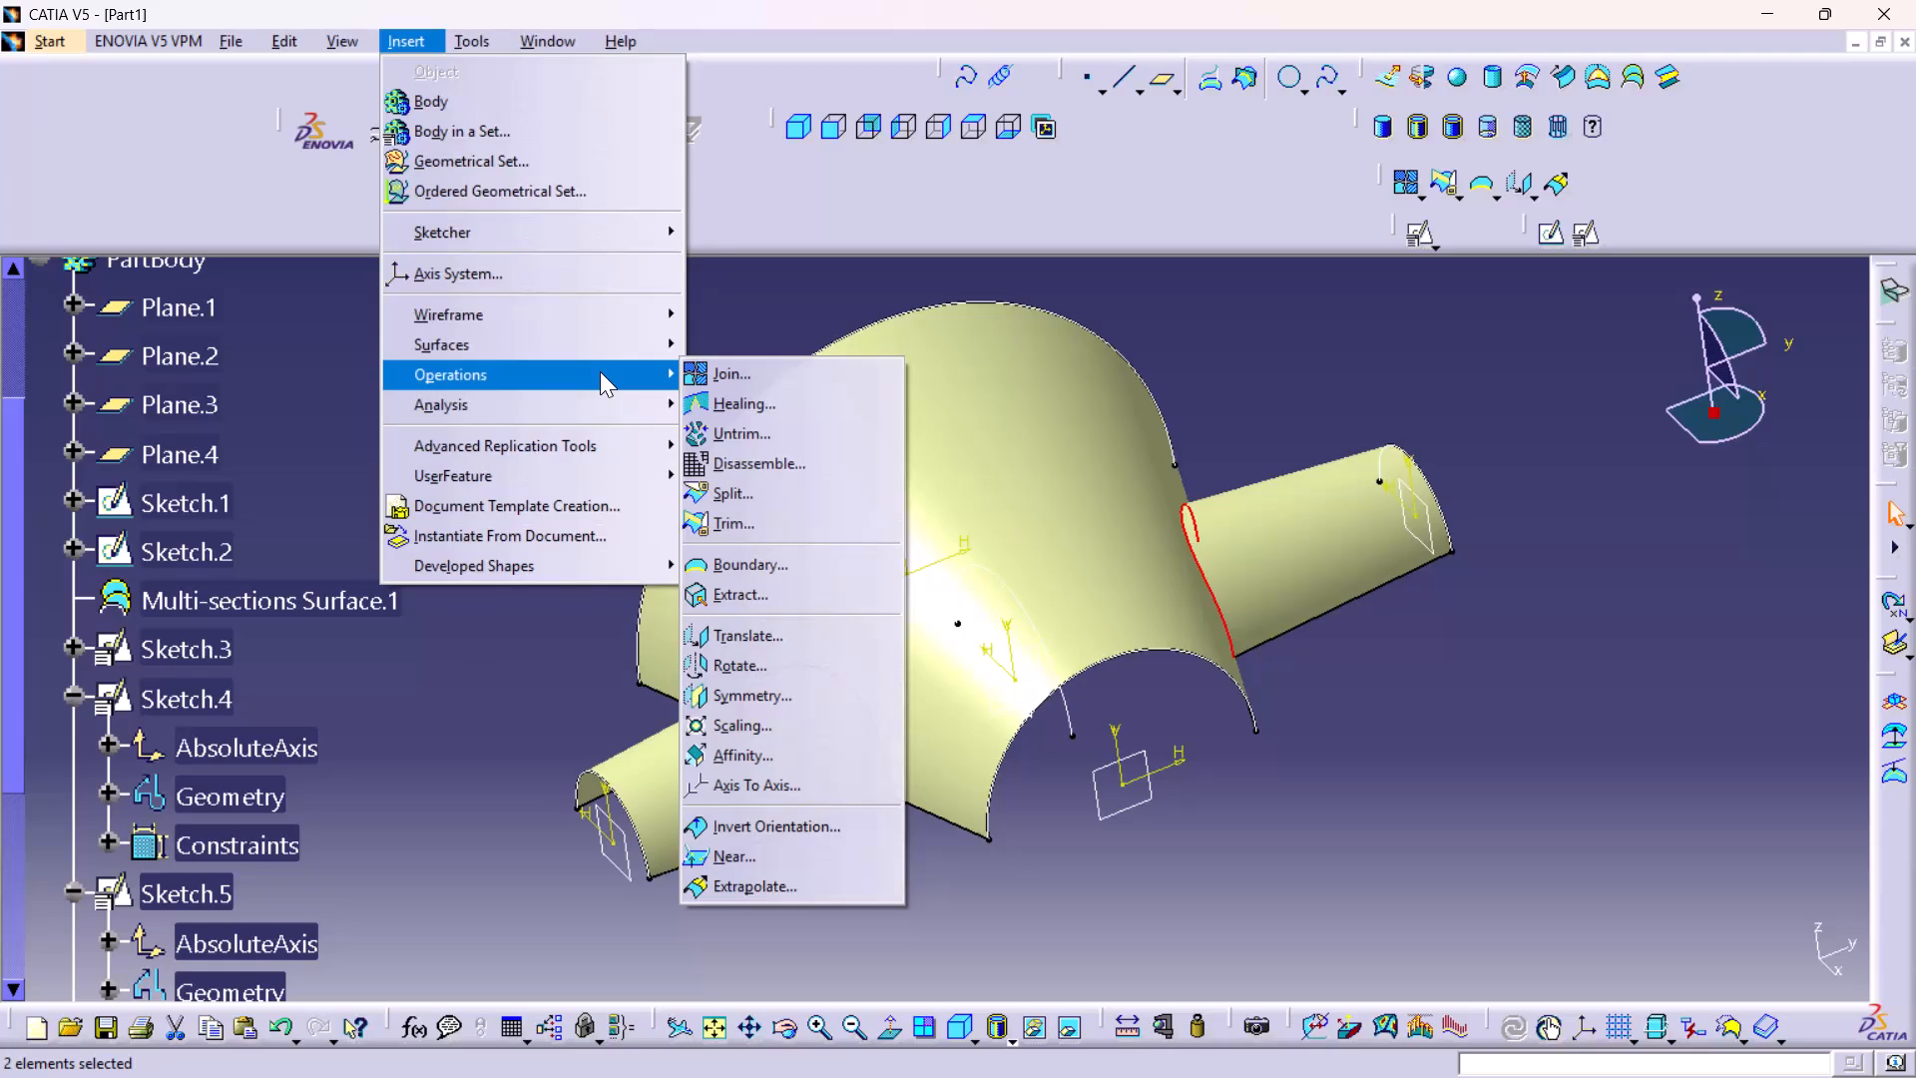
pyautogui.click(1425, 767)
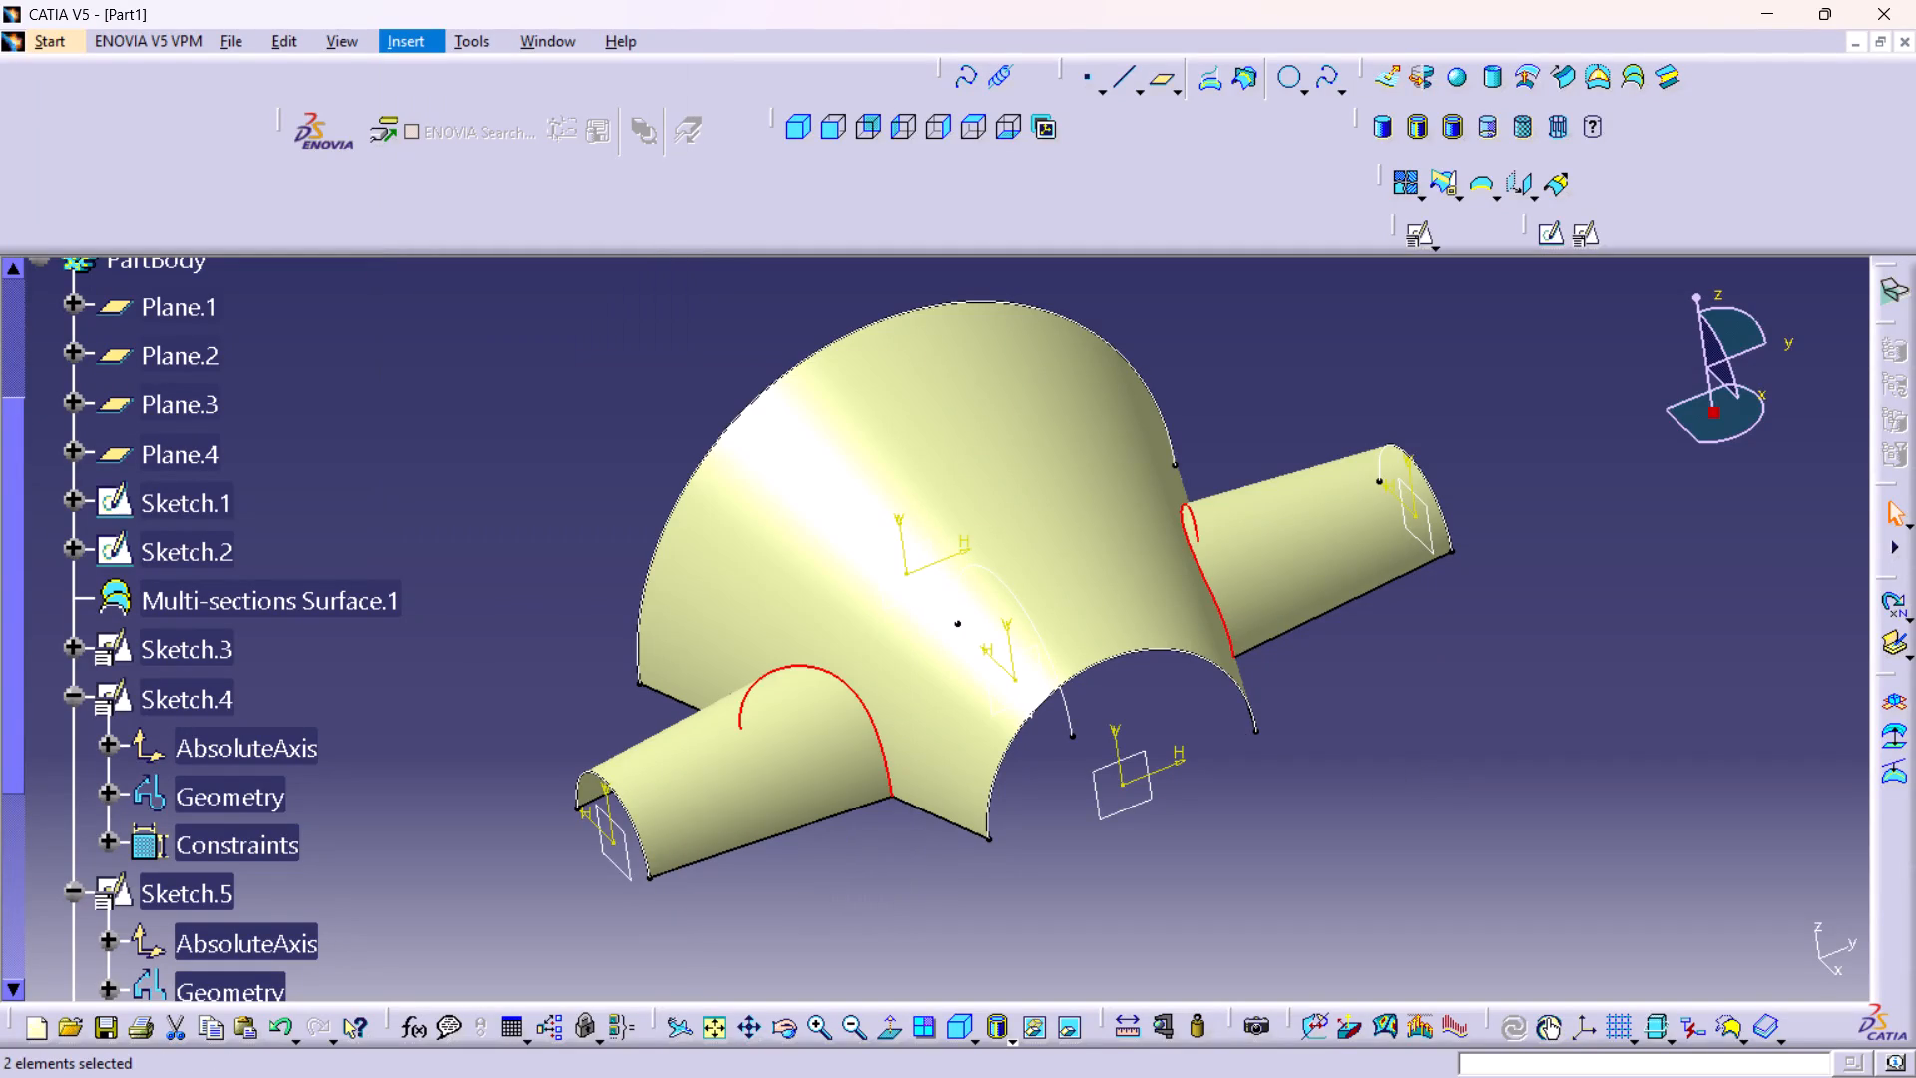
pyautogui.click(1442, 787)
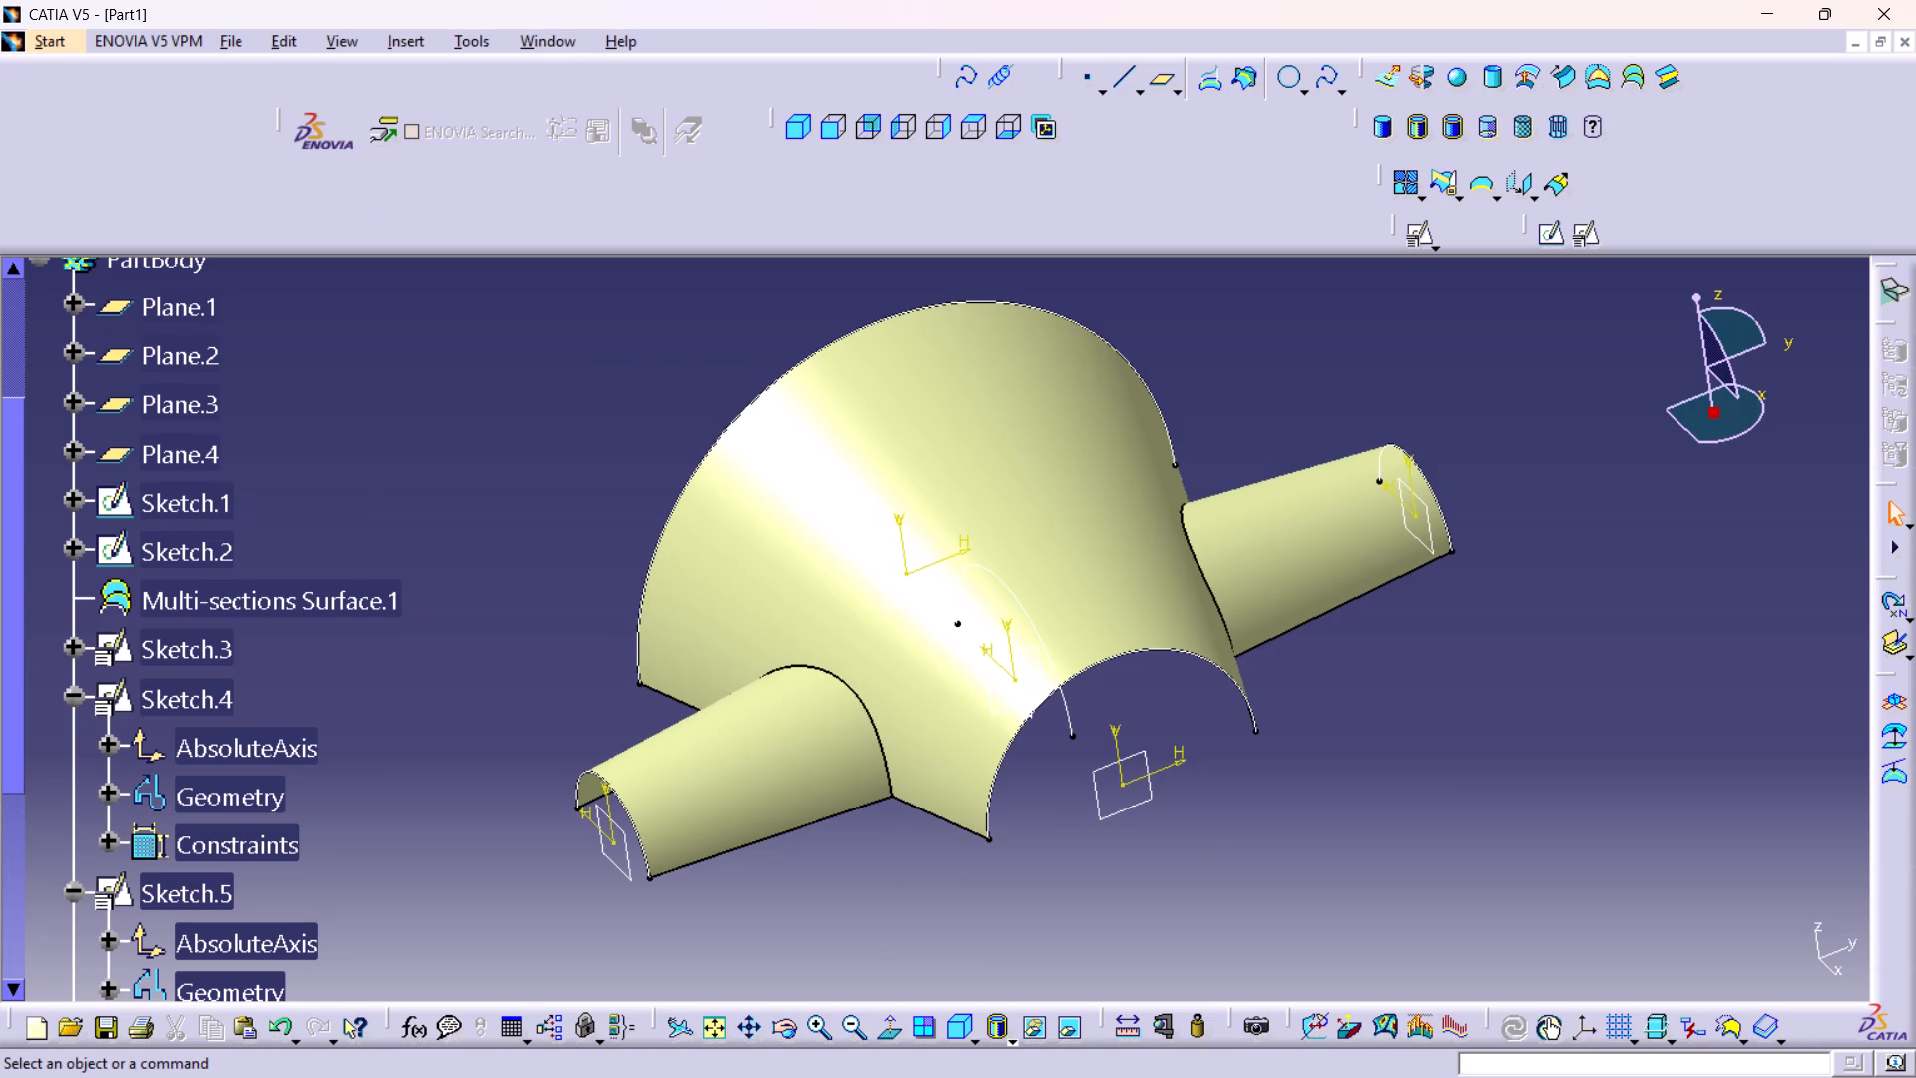
# Examine the underside and the open ends of the trimmed surface from several angles.
pyautogui.moveTo(1407, 765); pyautogui.dragTo(959, 498, button='middle')
pyautogui.moveTo(1407, 765); pyautogui.dragTo(959, 498, button='right')
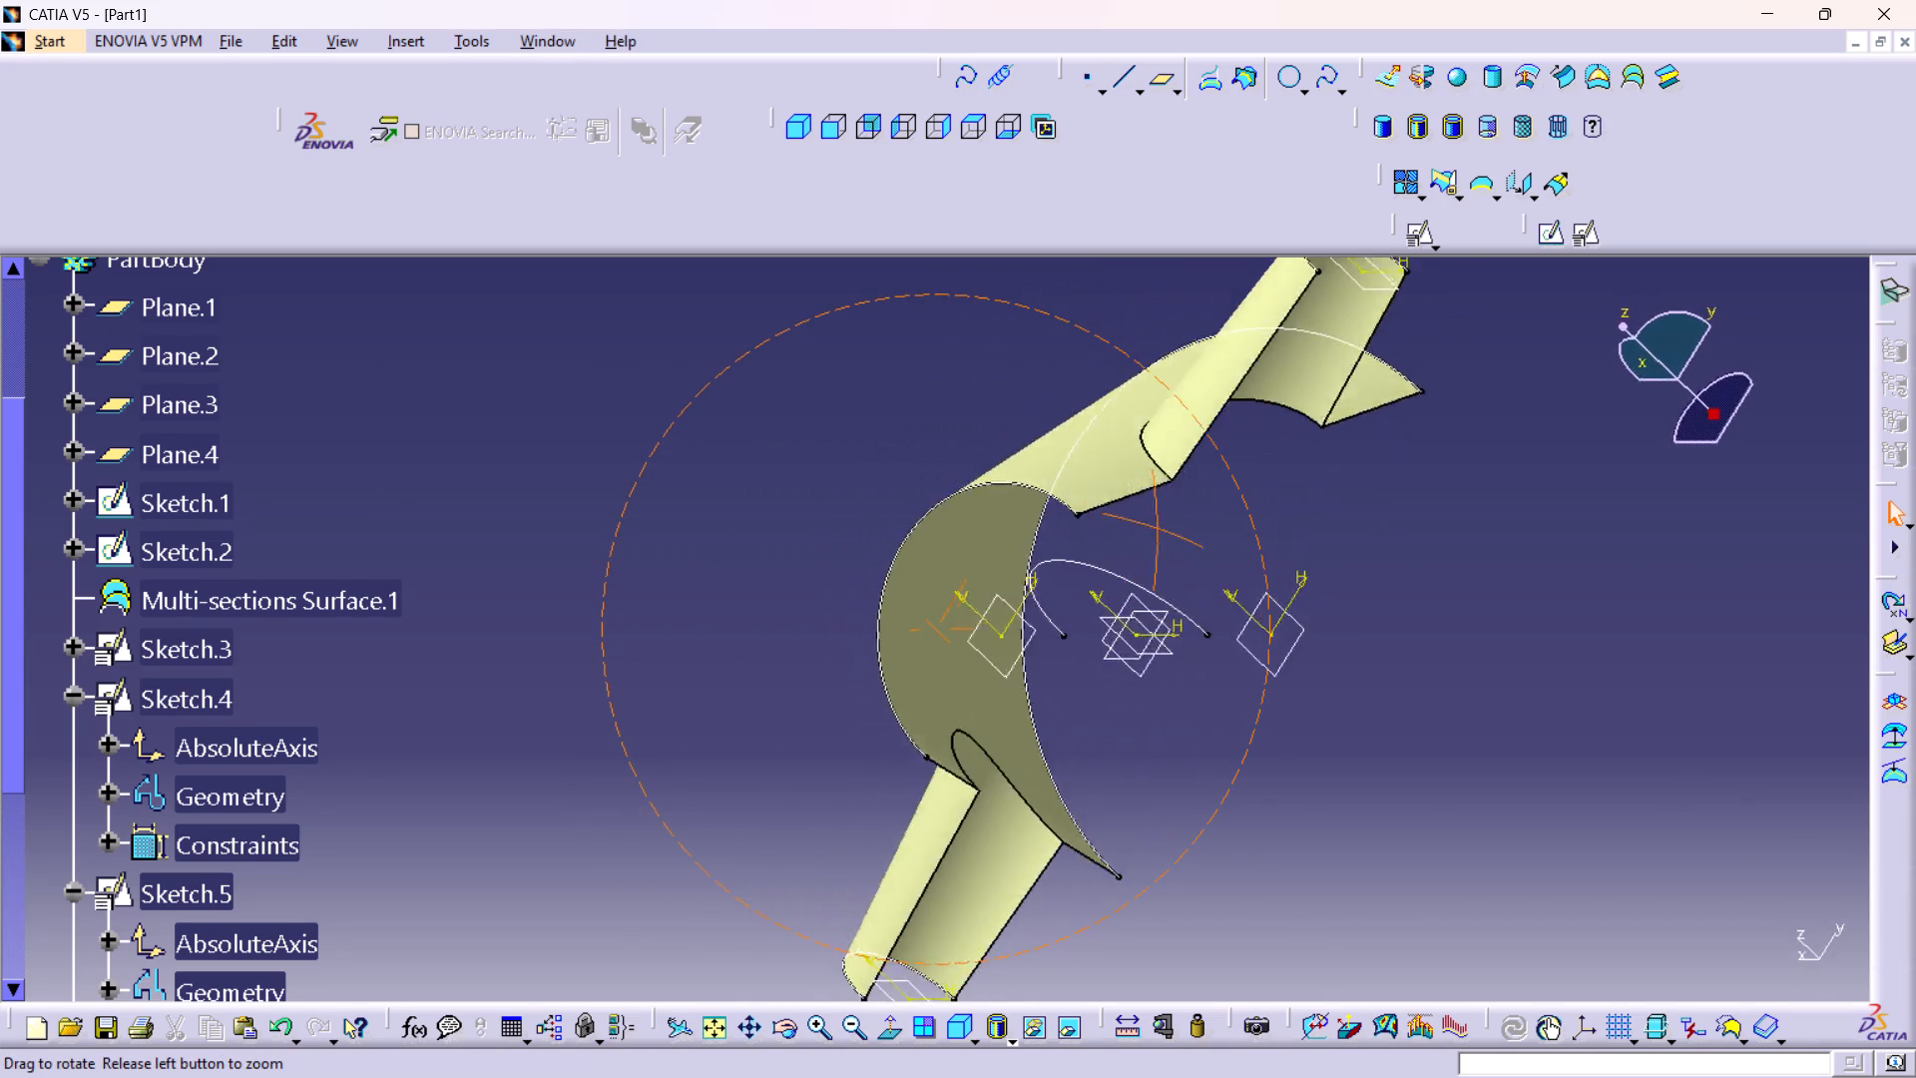
pyautogui.moveTo(959, 498); pyautogui.dragTo(963, 739, button='middle')
pyautogui.moveTo(959, 498); pyautogui.dragTo(963, 739, button='right')
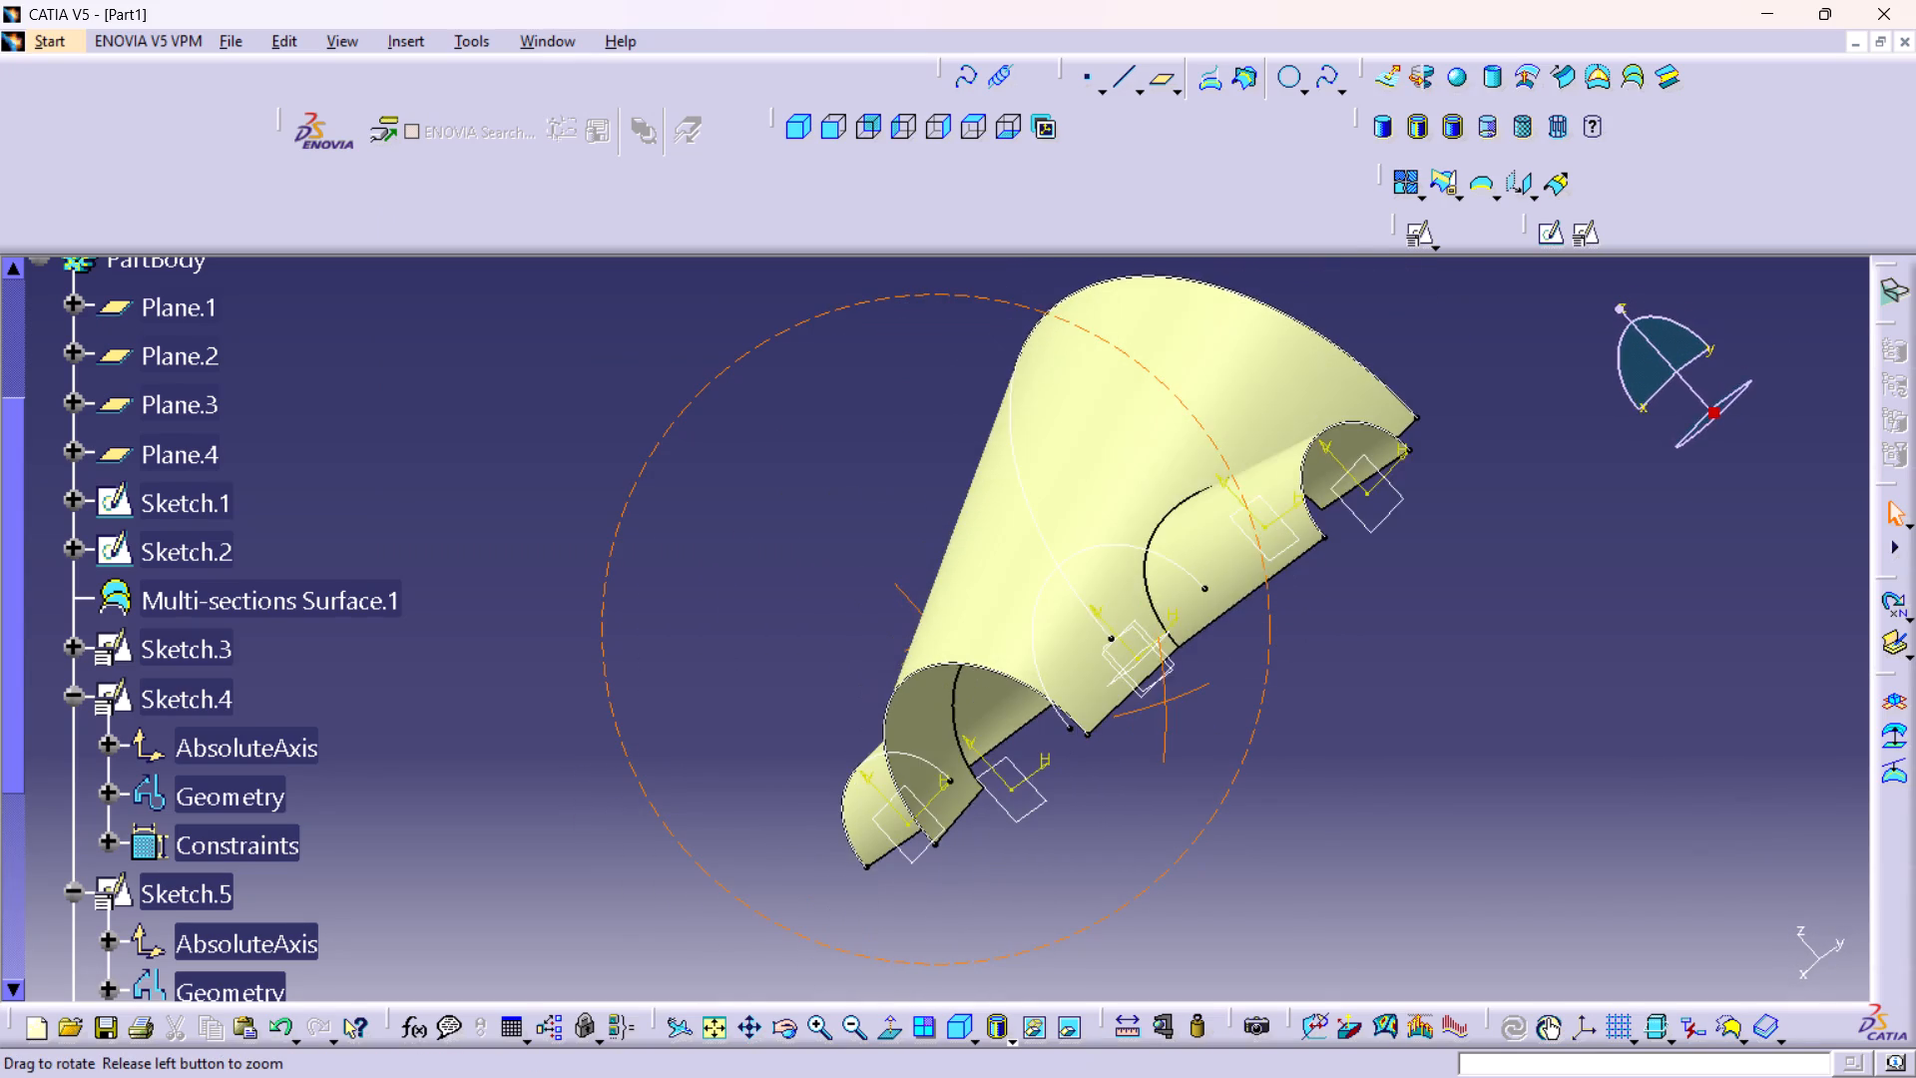
pyautogui.moveTo(963, 739); pyautogui.dragTo(966, 654, button='middle')
pyautogui.moveTo(963, 739); pyautogui.dragTo(966, 654, button='right')
pyautogui.moveTo(1430, 618); pyautogui.dragTo(1414, 869, button='middle')
pyautogui.moveTo(1431, 615); pyautogui.dragTo(1414, 869, button='right')
pyautogui.moveTo(968, 406); pyautogui.dragTo(967, 556, button='middle')
pyautogui.moveTo(968, 406); pyautogui.dragTo(967, 556, button='right')
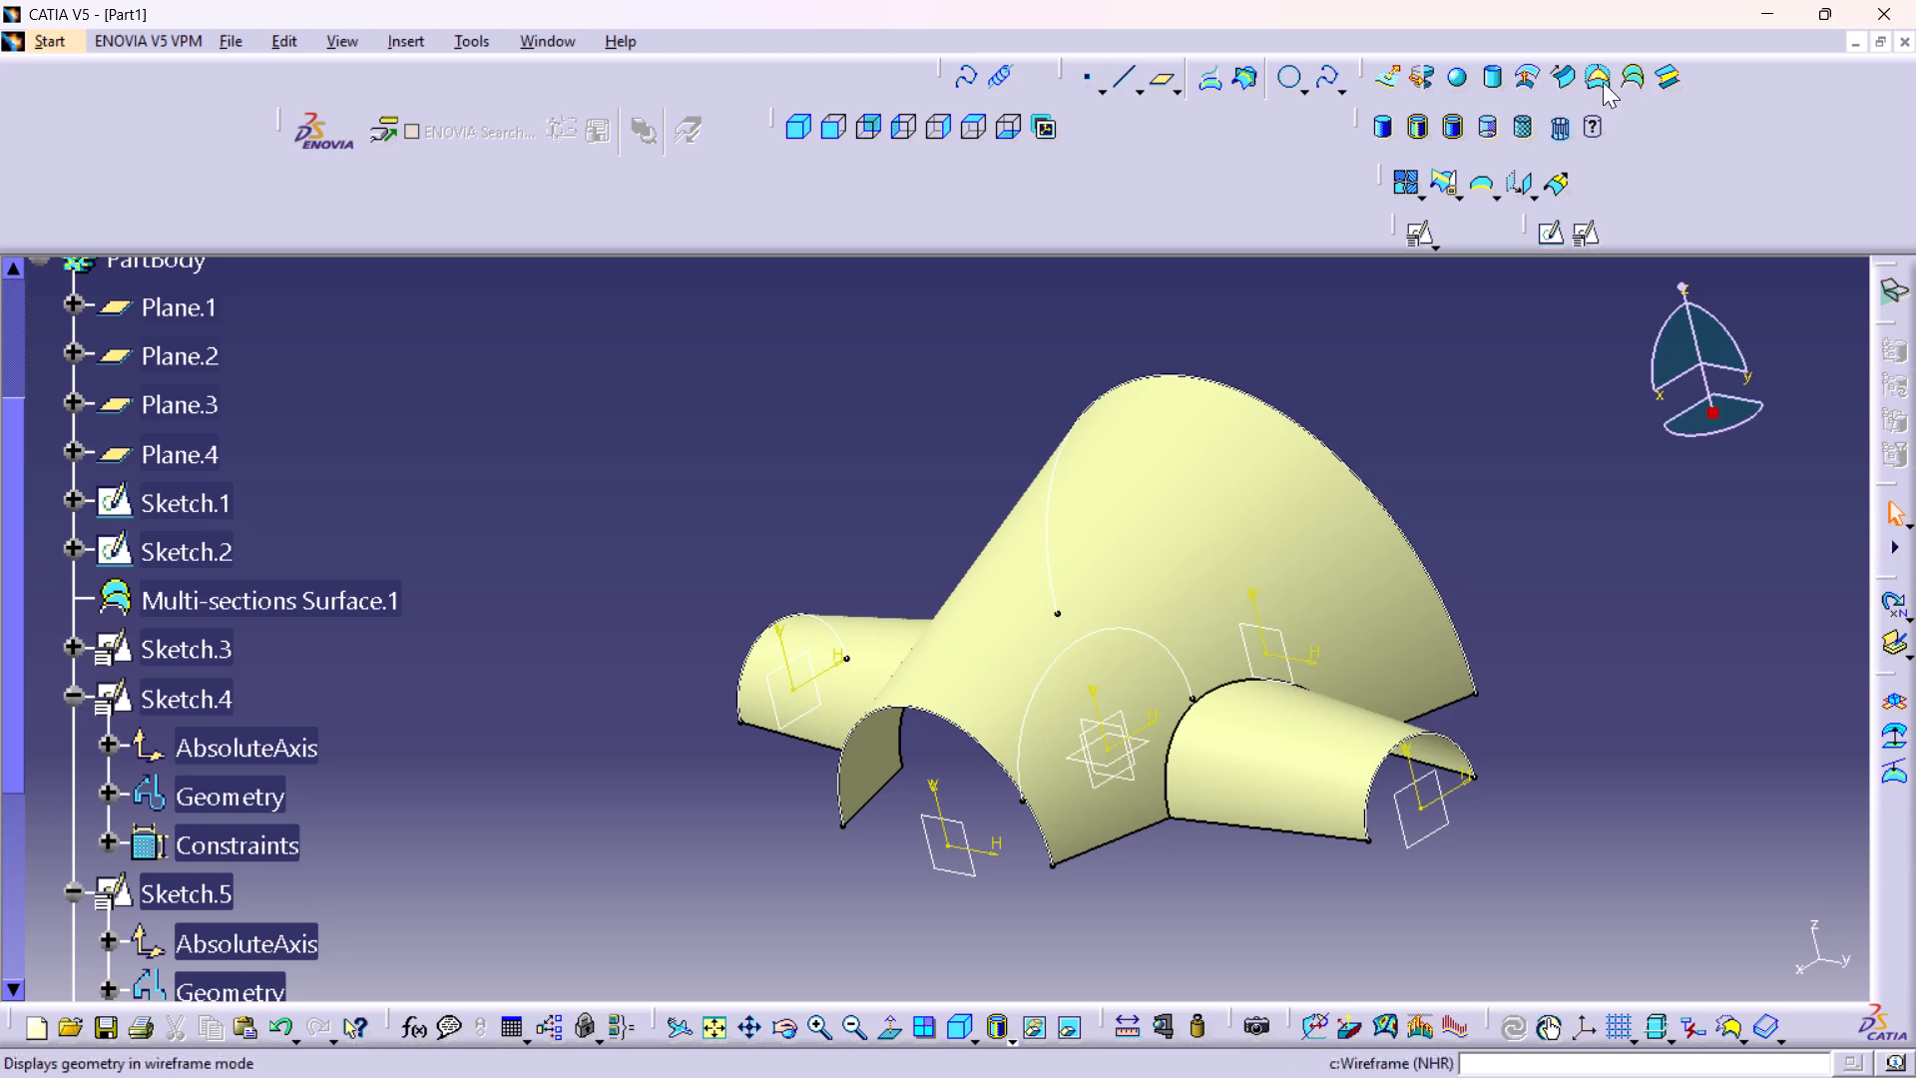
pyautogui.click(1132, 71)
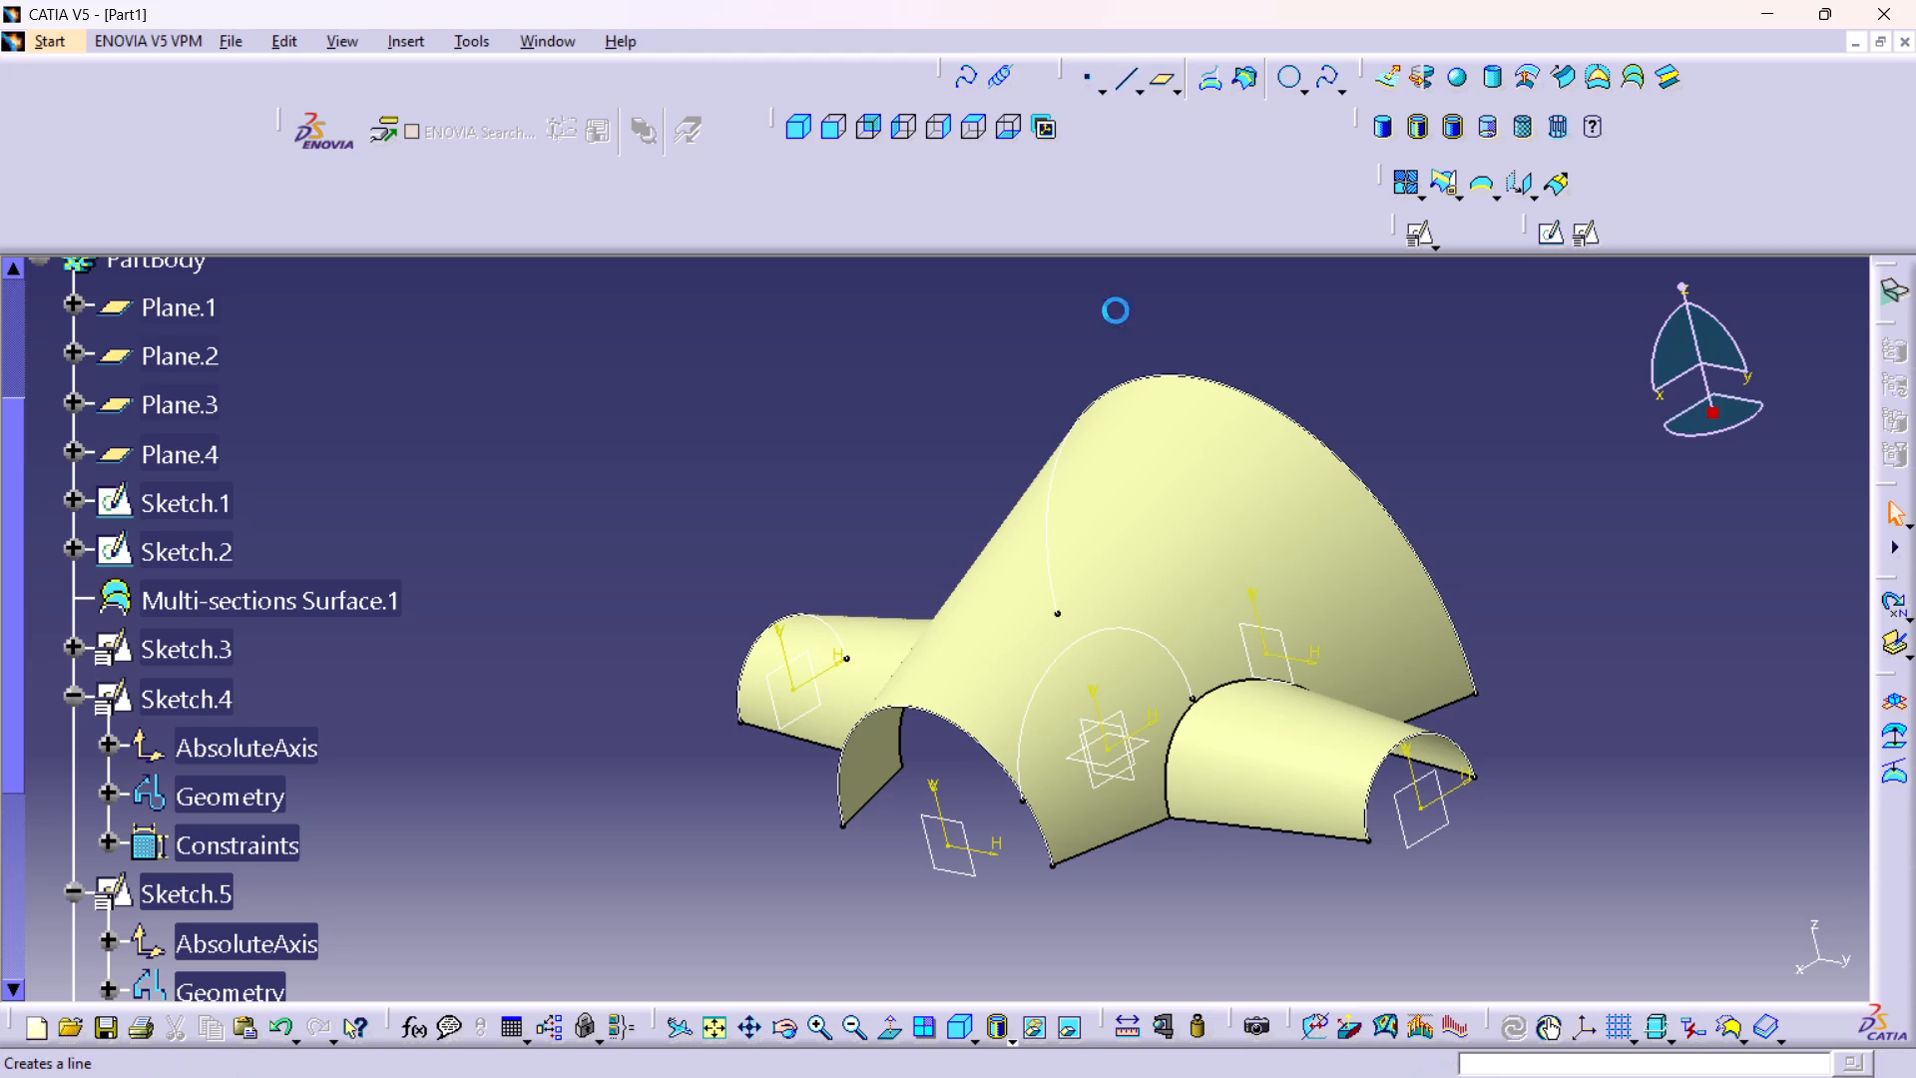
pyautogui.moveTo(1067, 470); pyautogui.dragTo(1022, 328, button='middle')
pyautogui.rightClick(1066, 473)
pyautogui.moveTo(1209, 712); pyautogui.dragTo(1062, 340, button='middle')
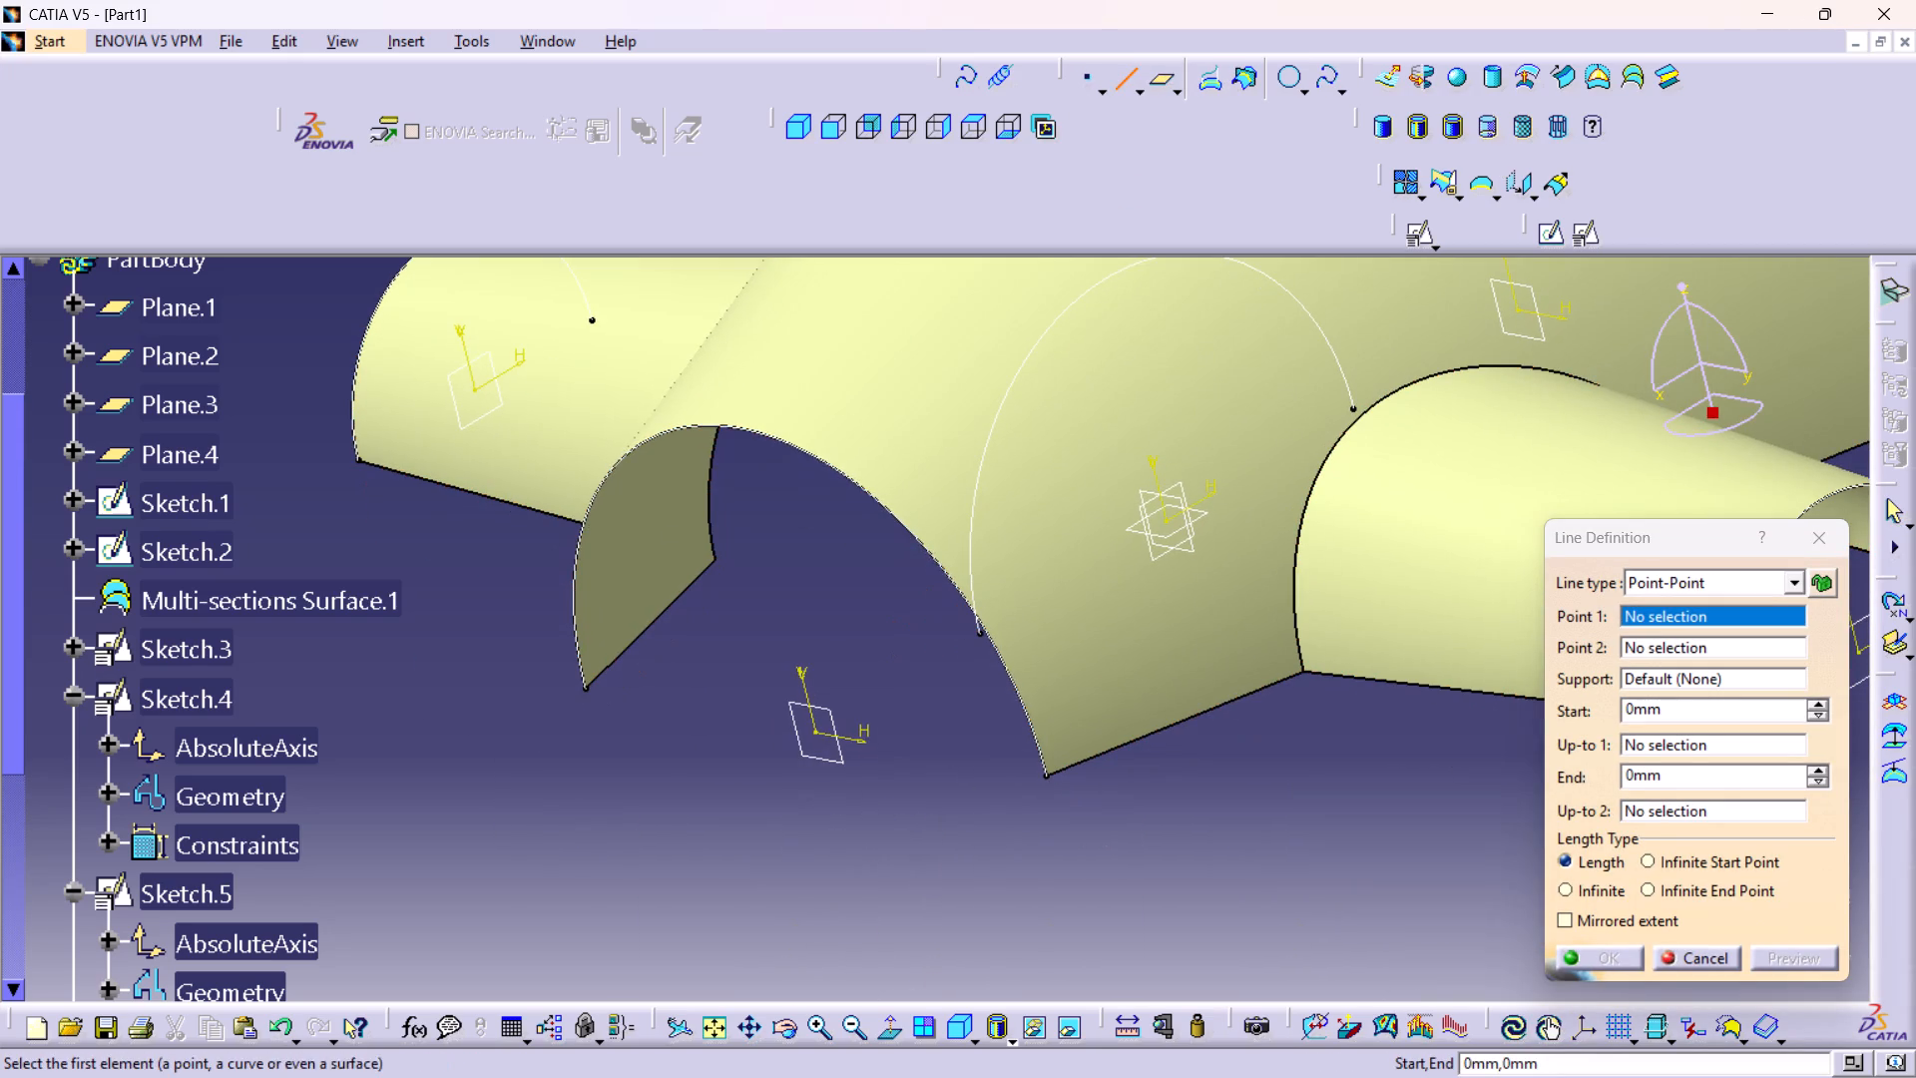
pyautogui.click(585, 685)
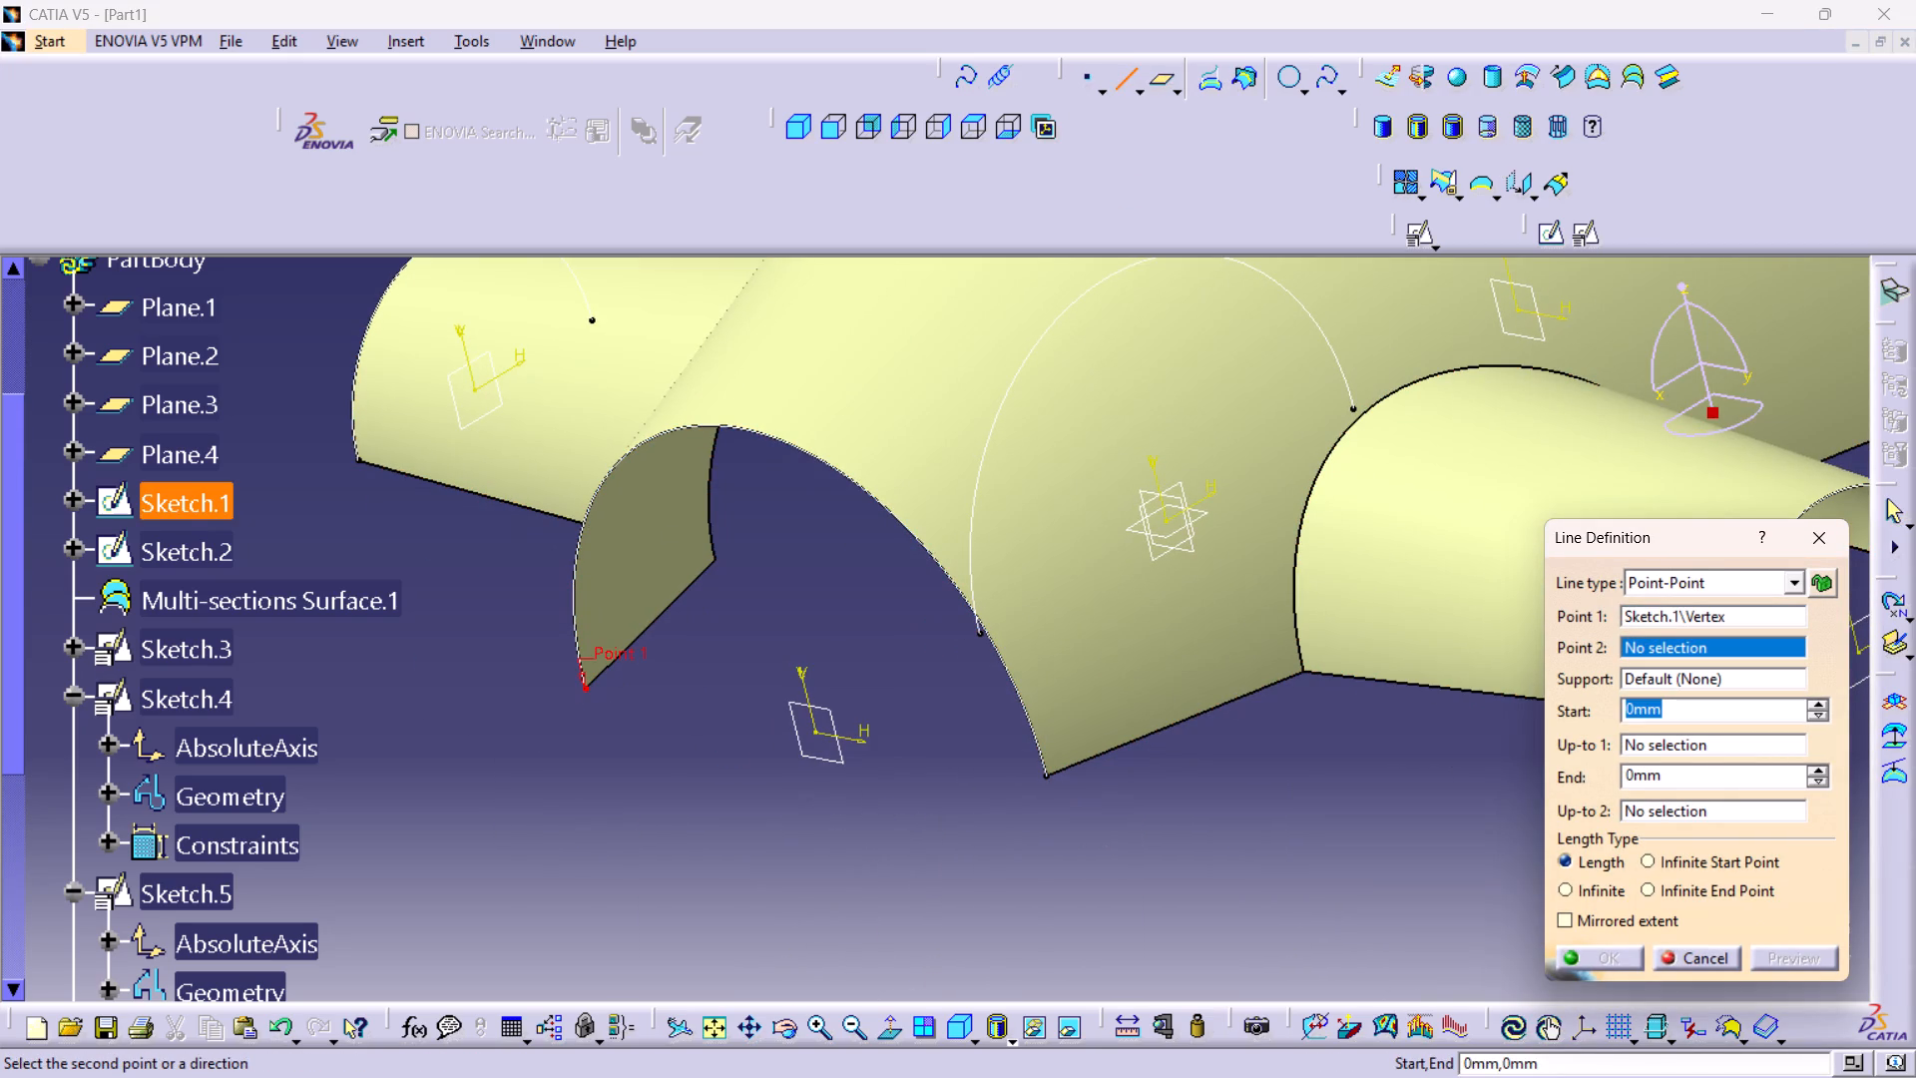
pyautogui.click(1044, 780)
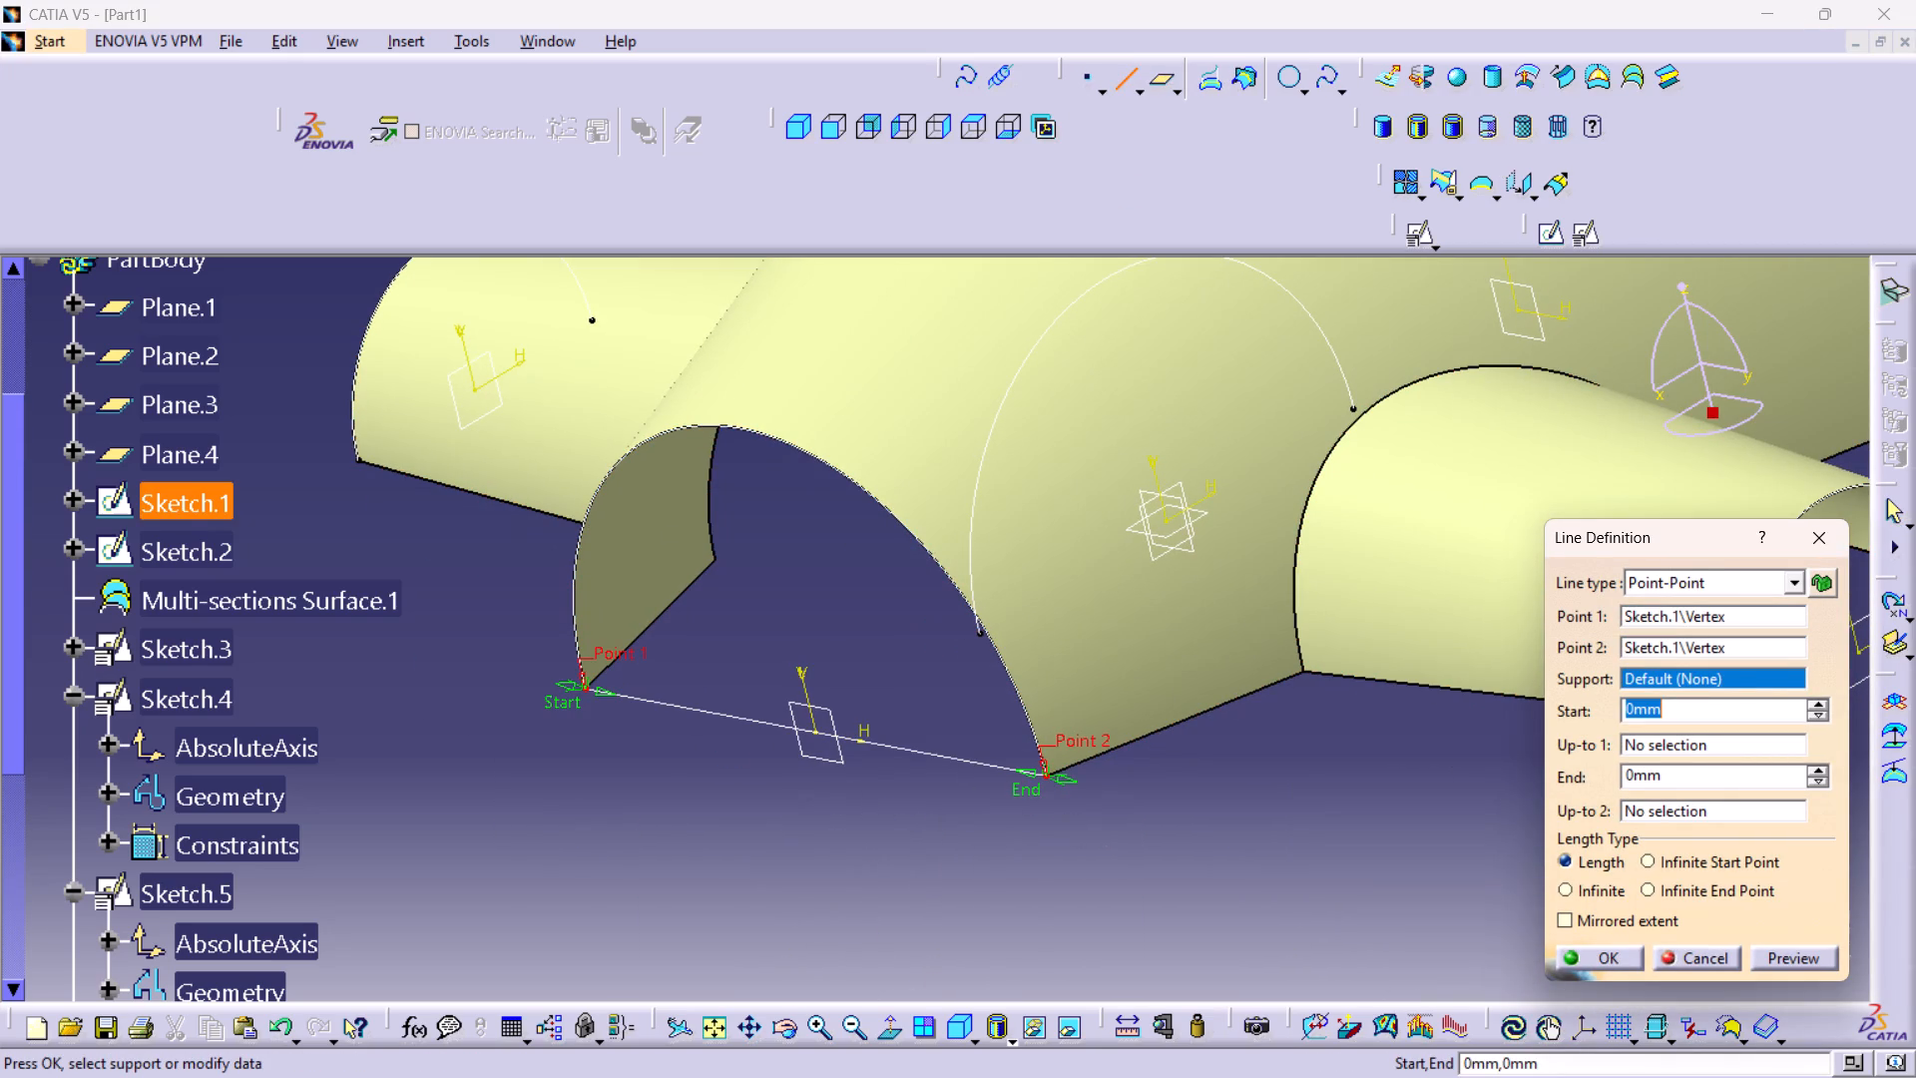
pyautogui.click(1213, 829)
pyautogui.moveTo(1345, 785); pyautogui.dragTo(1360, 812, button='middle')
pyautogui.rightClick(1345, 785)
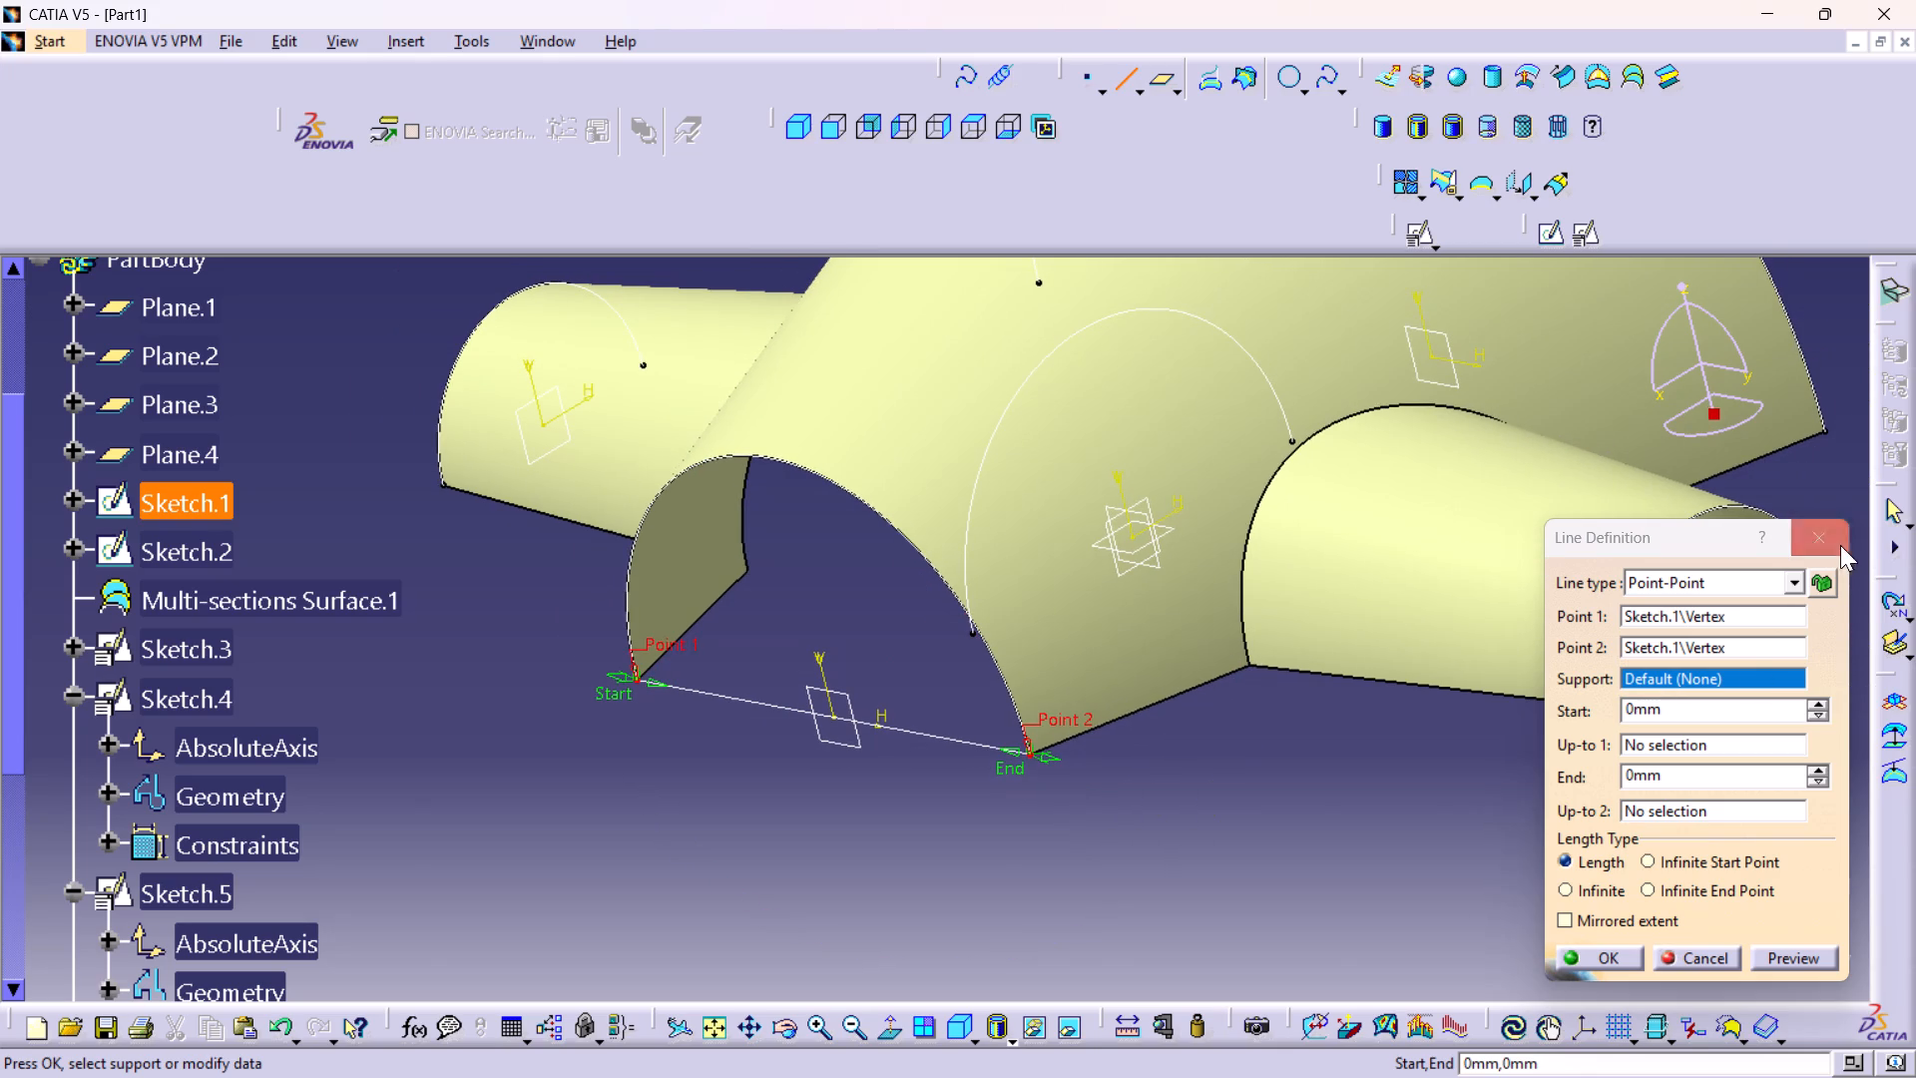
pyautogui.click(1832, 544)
# Create a Point-Point line joining the two lower end vertices of Sketch.1 at the main surface's small open end.
pyautogui.moveTo(1330, 797); pyautogui.dragTo(1319, 857, button='middle')
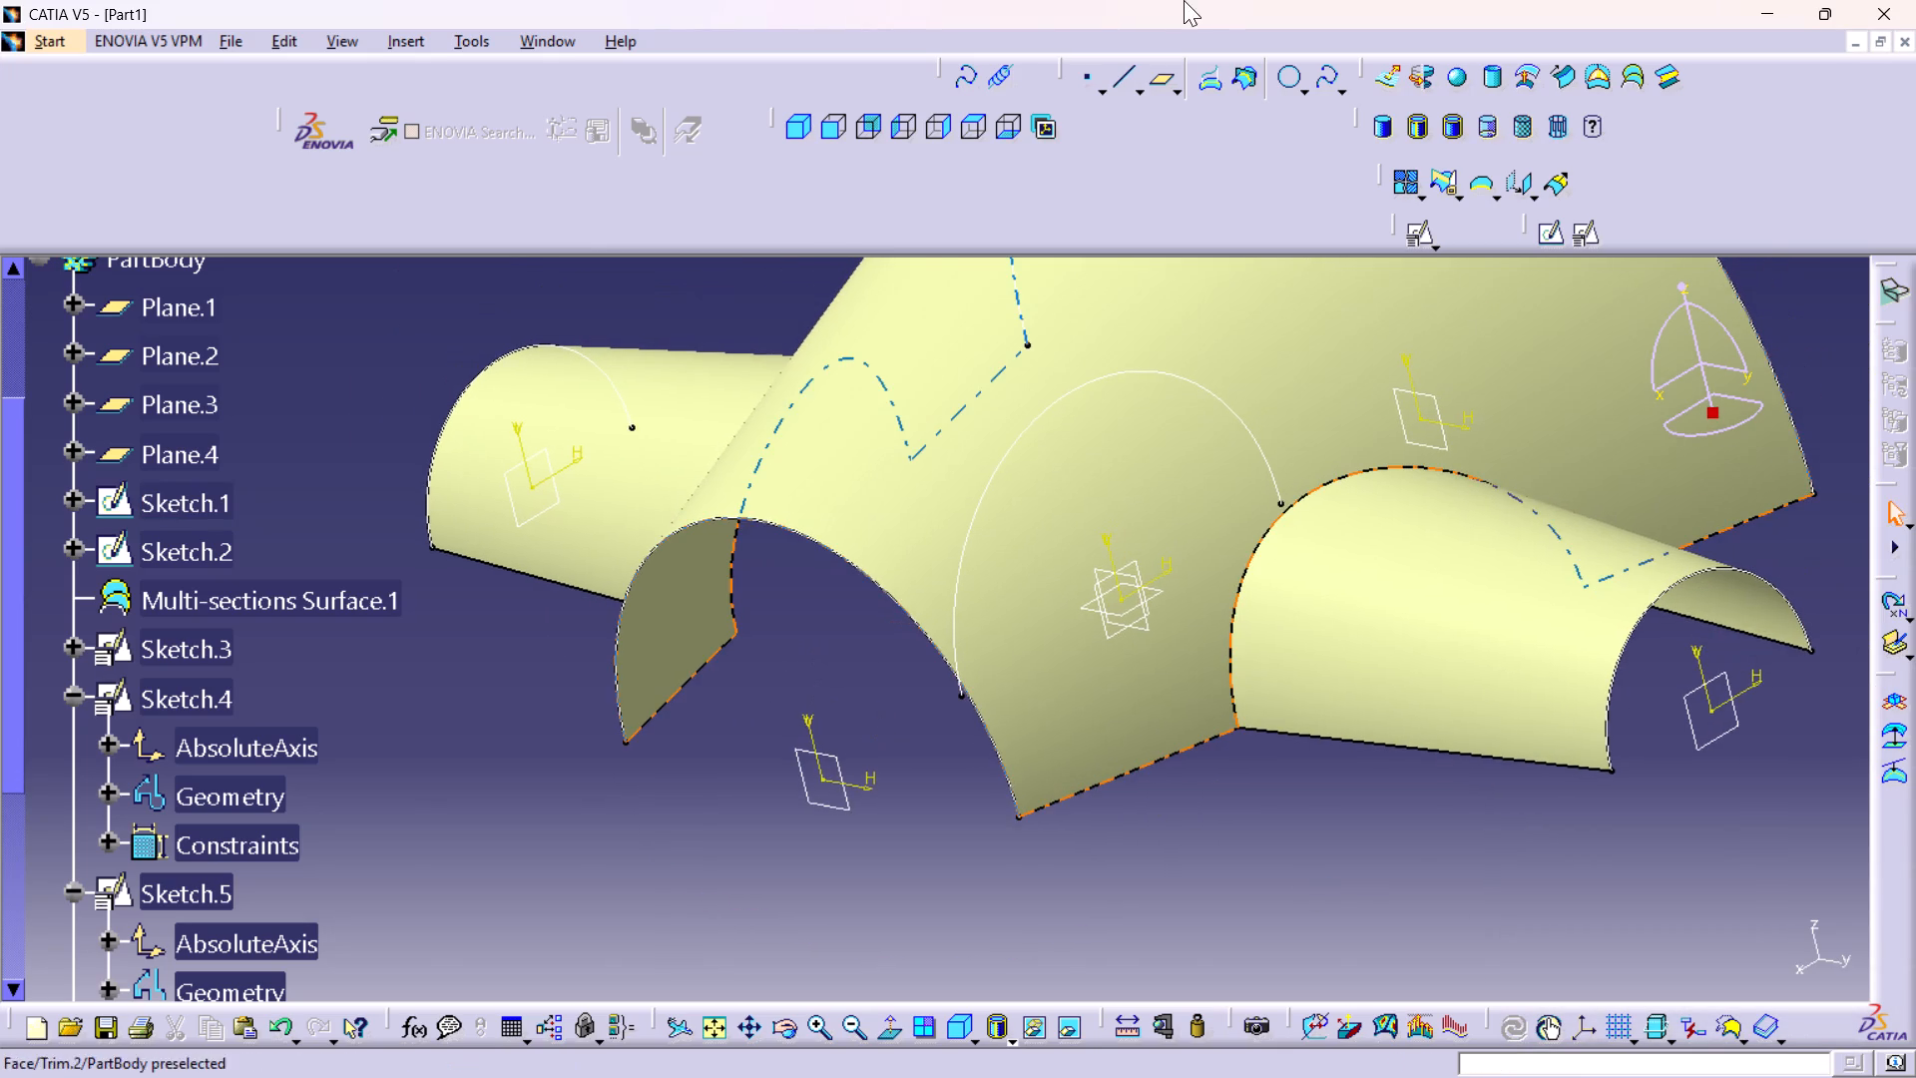
pyautogui.click(1123, 78)
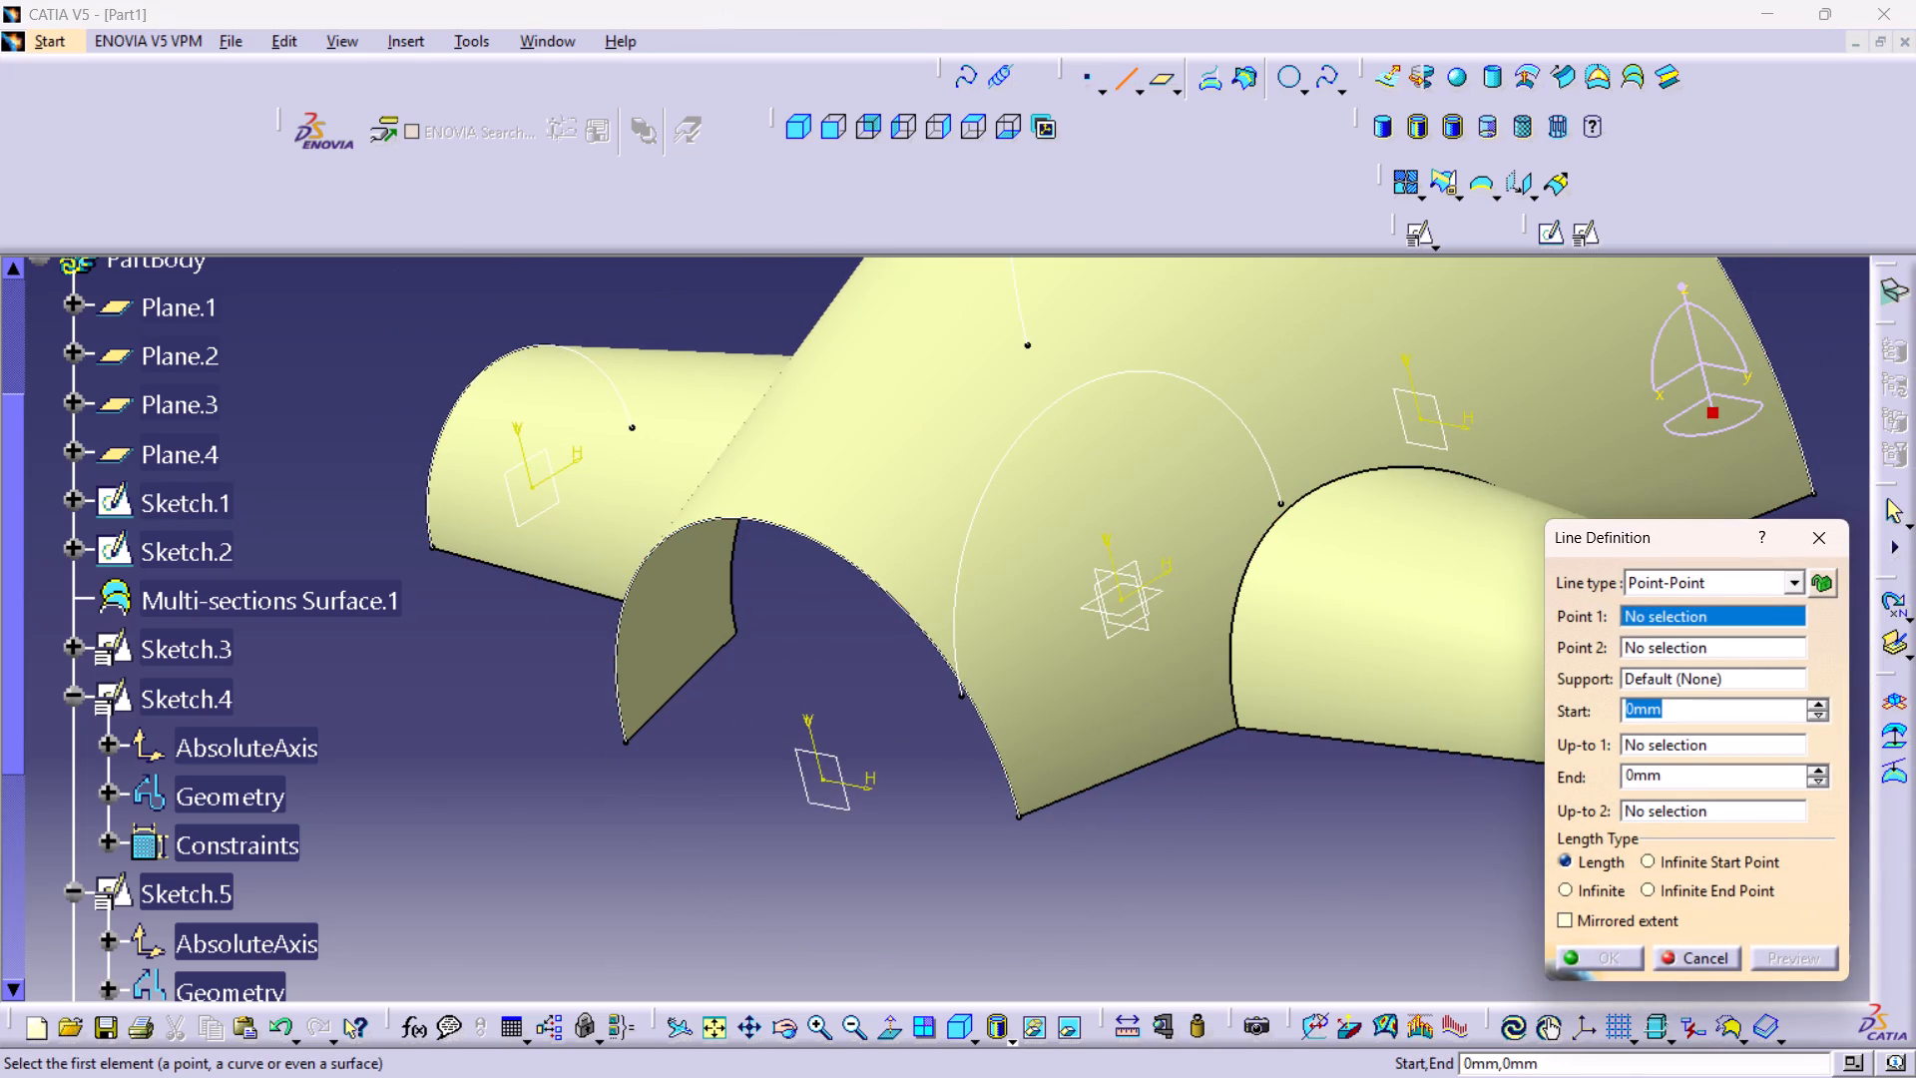
pyautogui.click(625, 746)
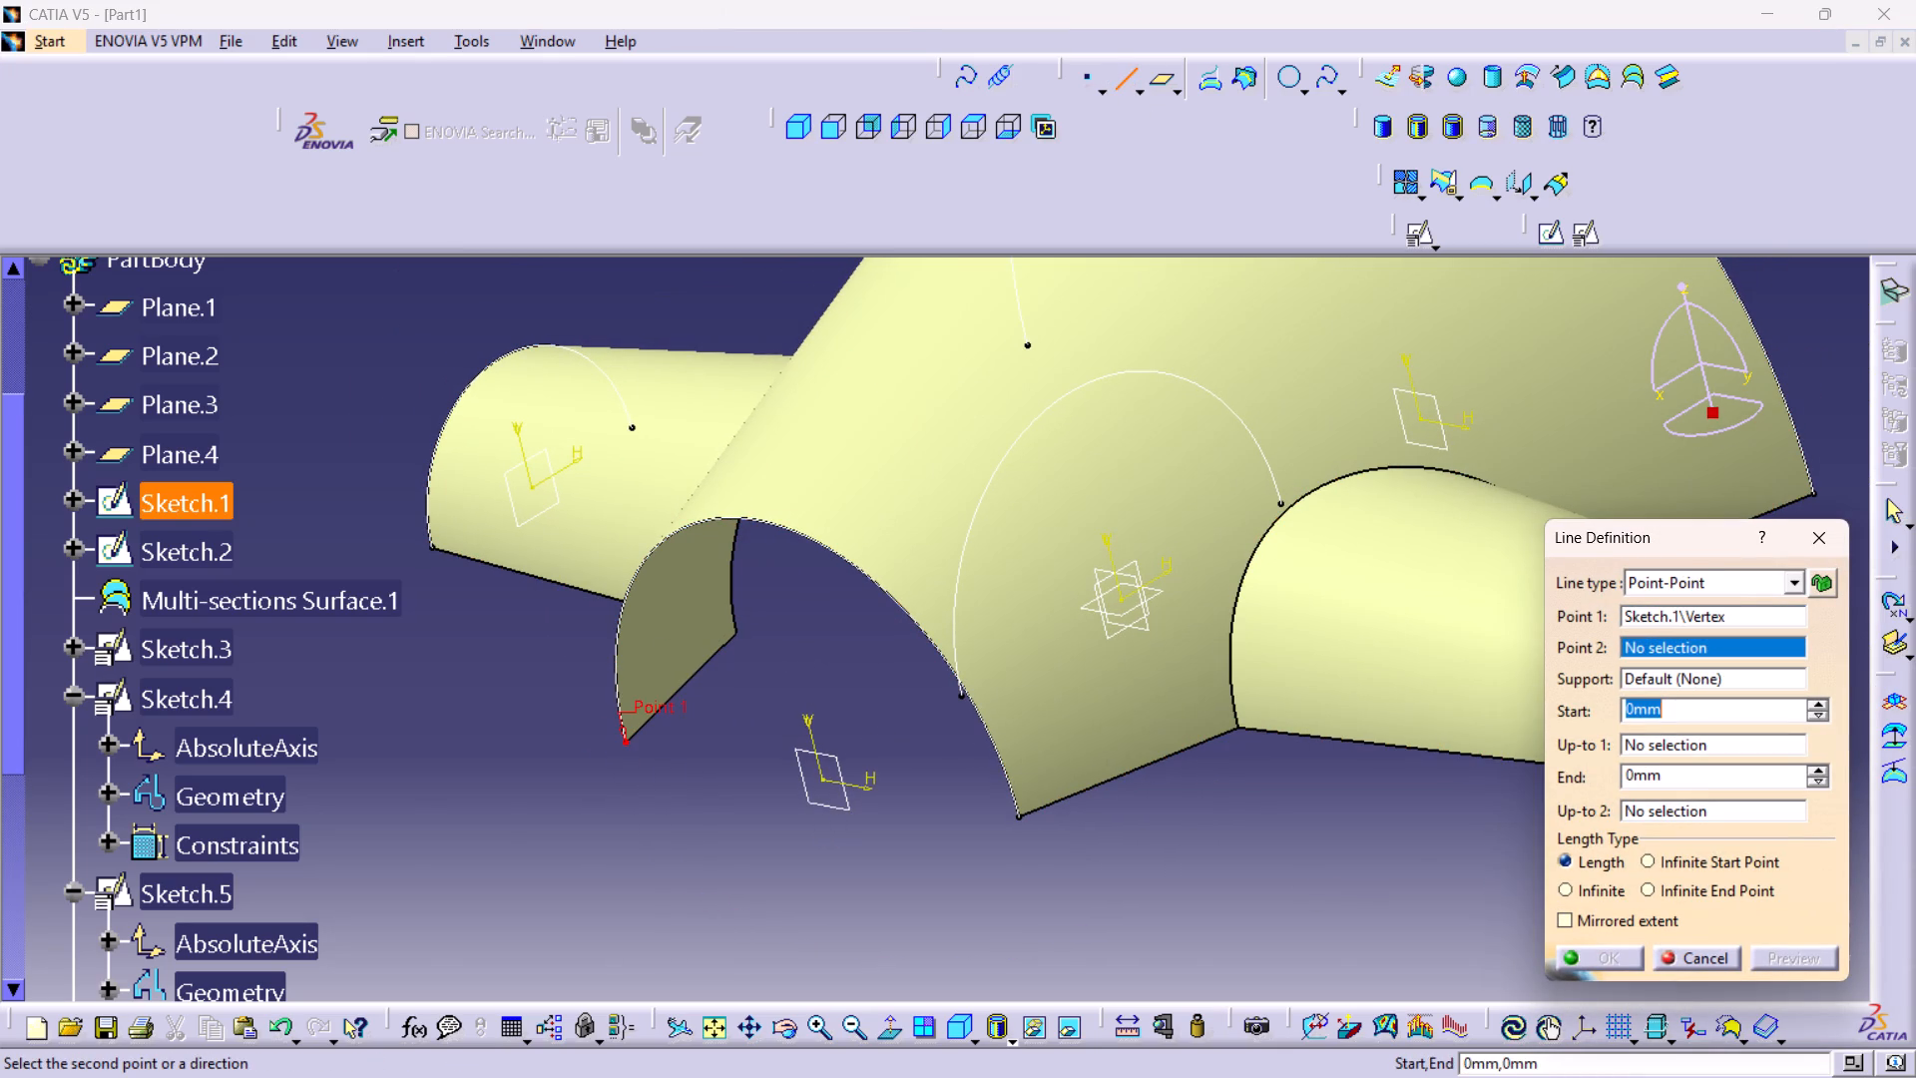
pyautogui.click(1019, 817)
pyautogui.click(1577, 960)
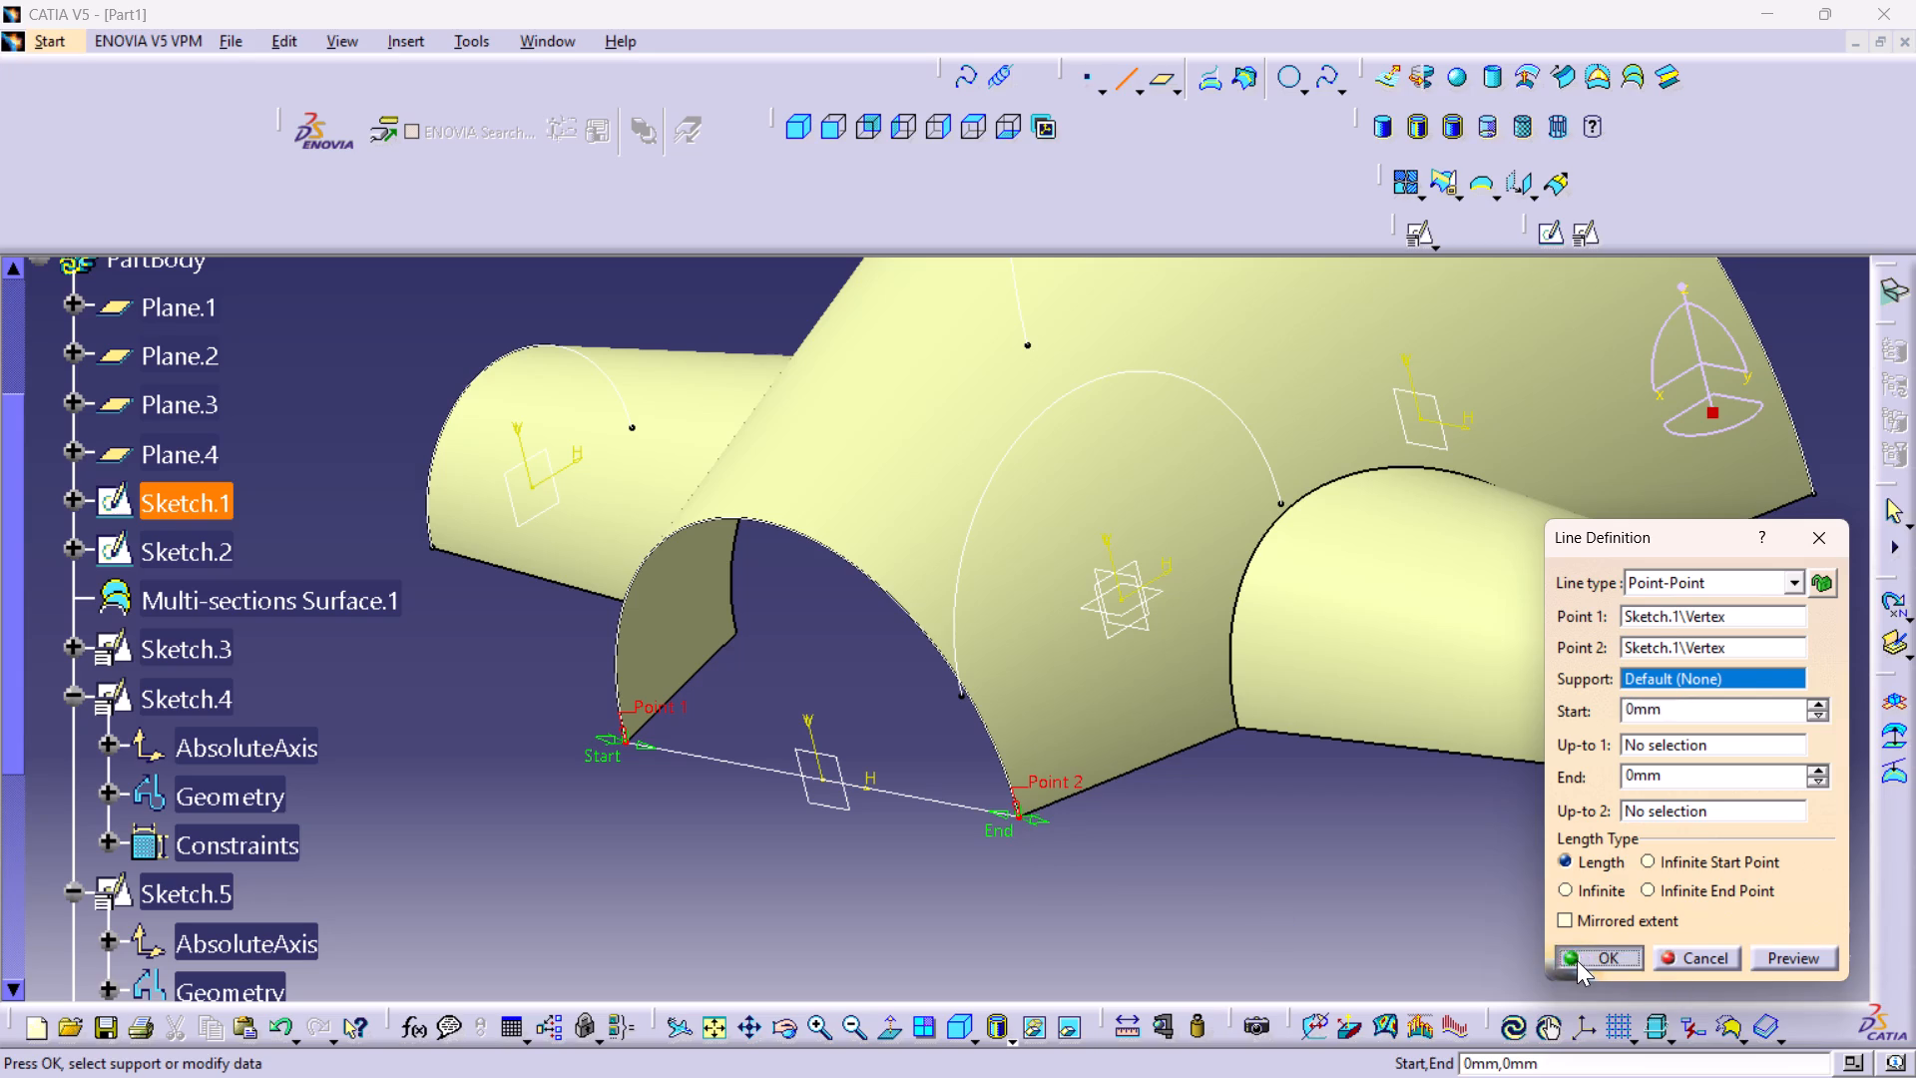
# Fill the main surface's small open end, using the new base line and the Sketch.1 arc as the closed boundary.
pyautogui.click(1600, 79)
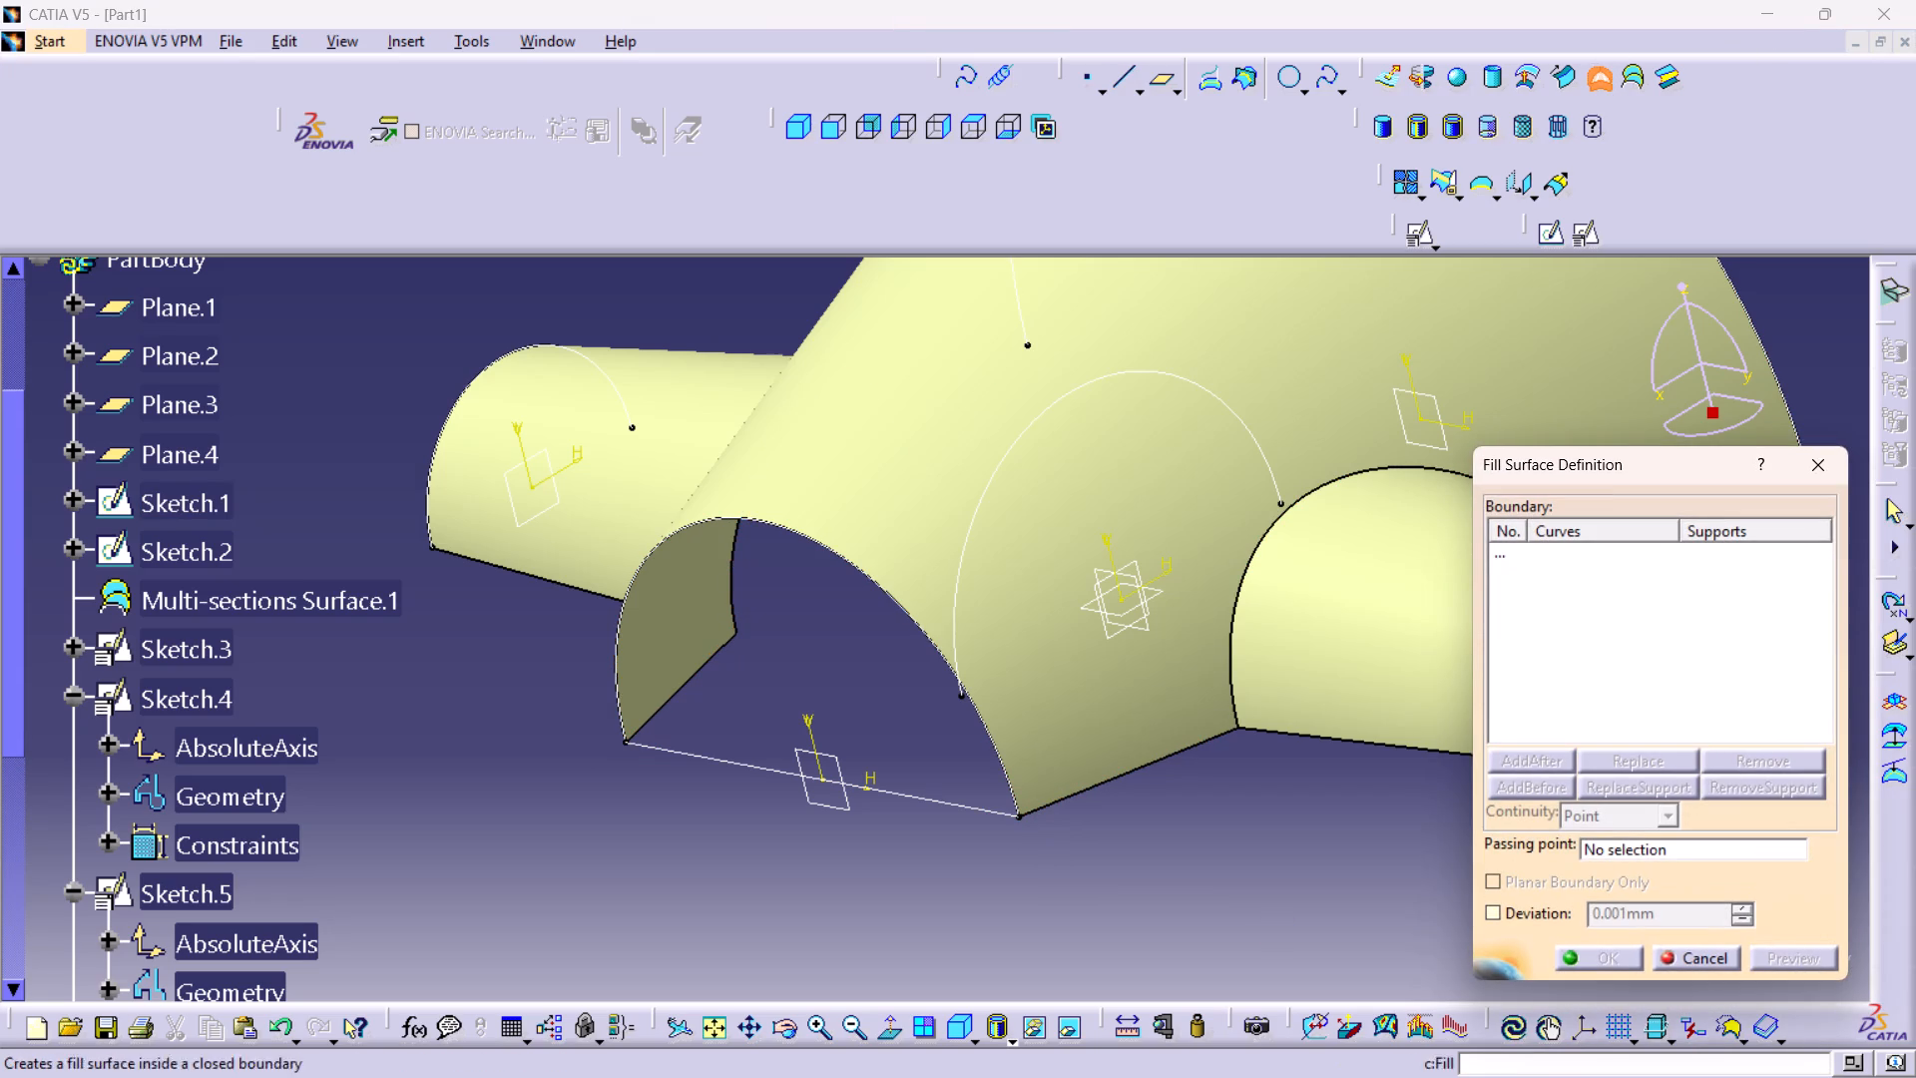
pyautogui.click(956, 805)
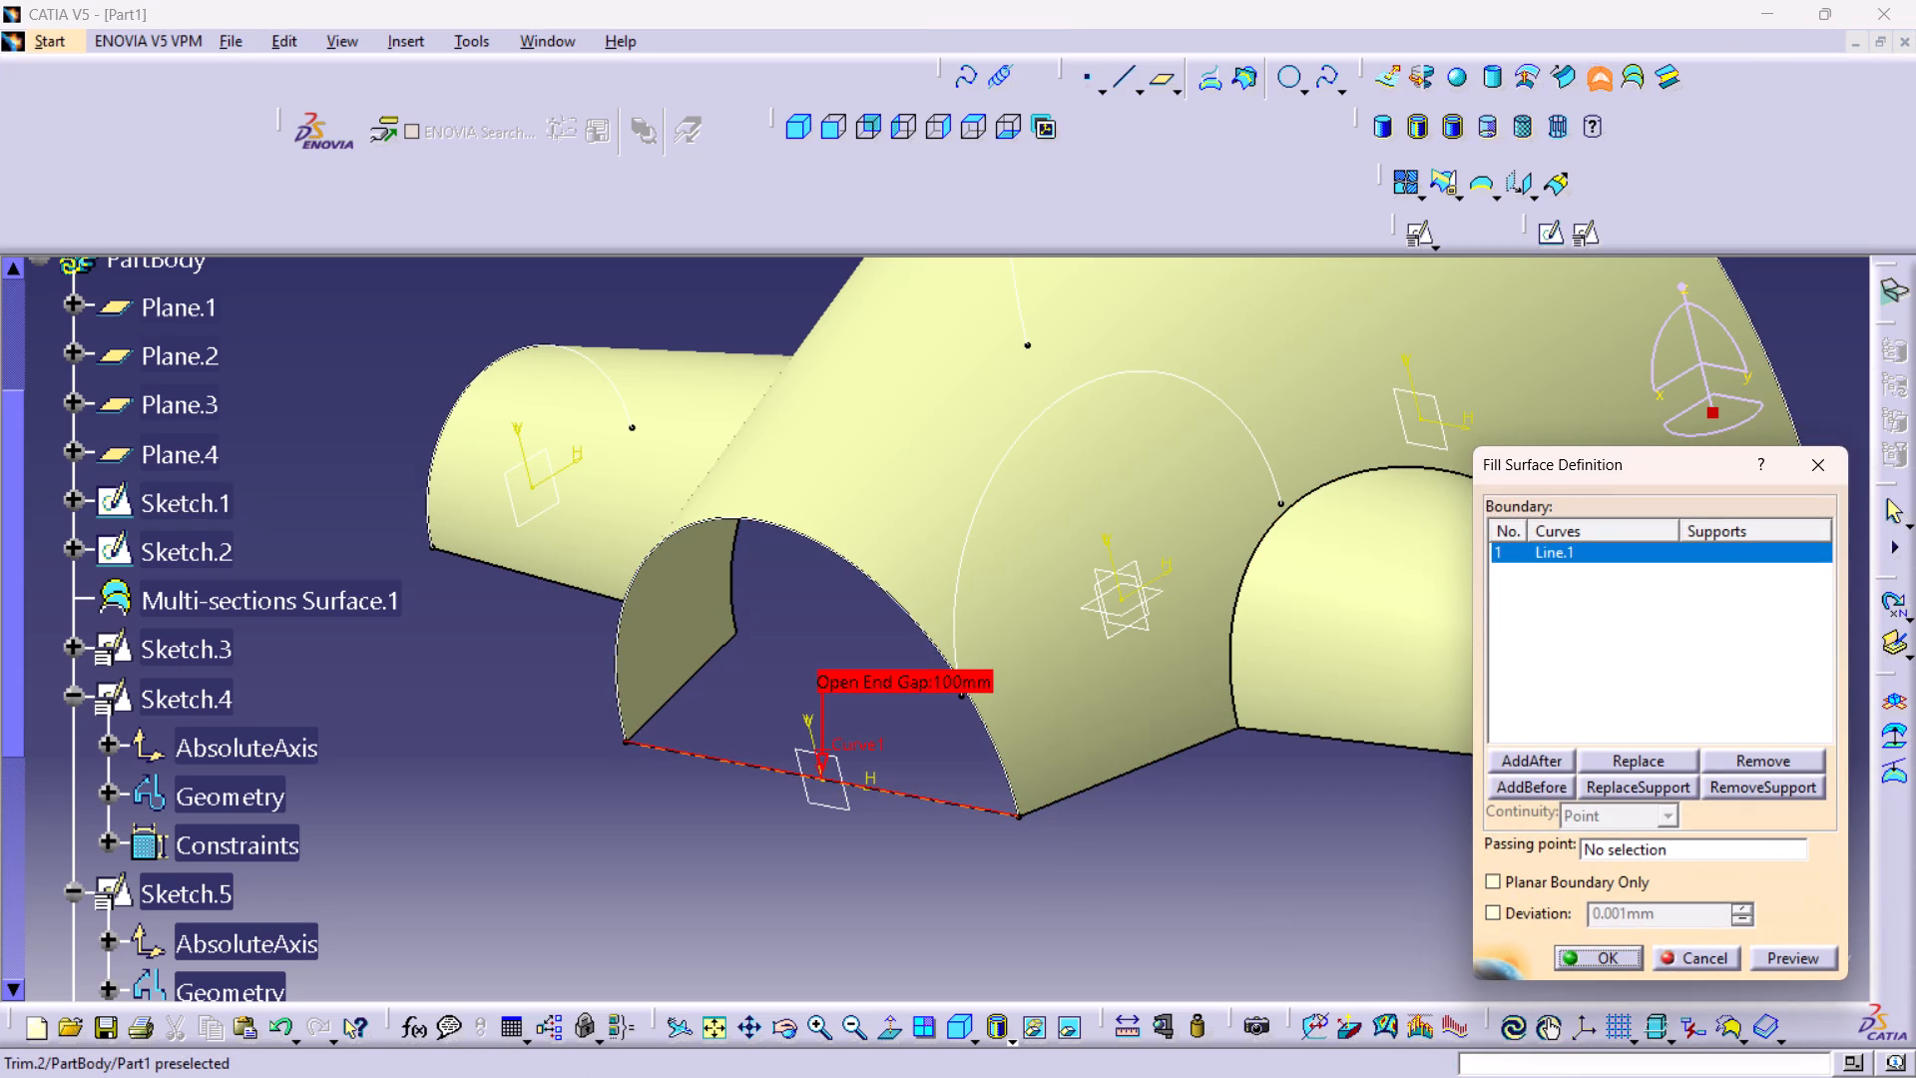
pyautogui.click(994, 741)
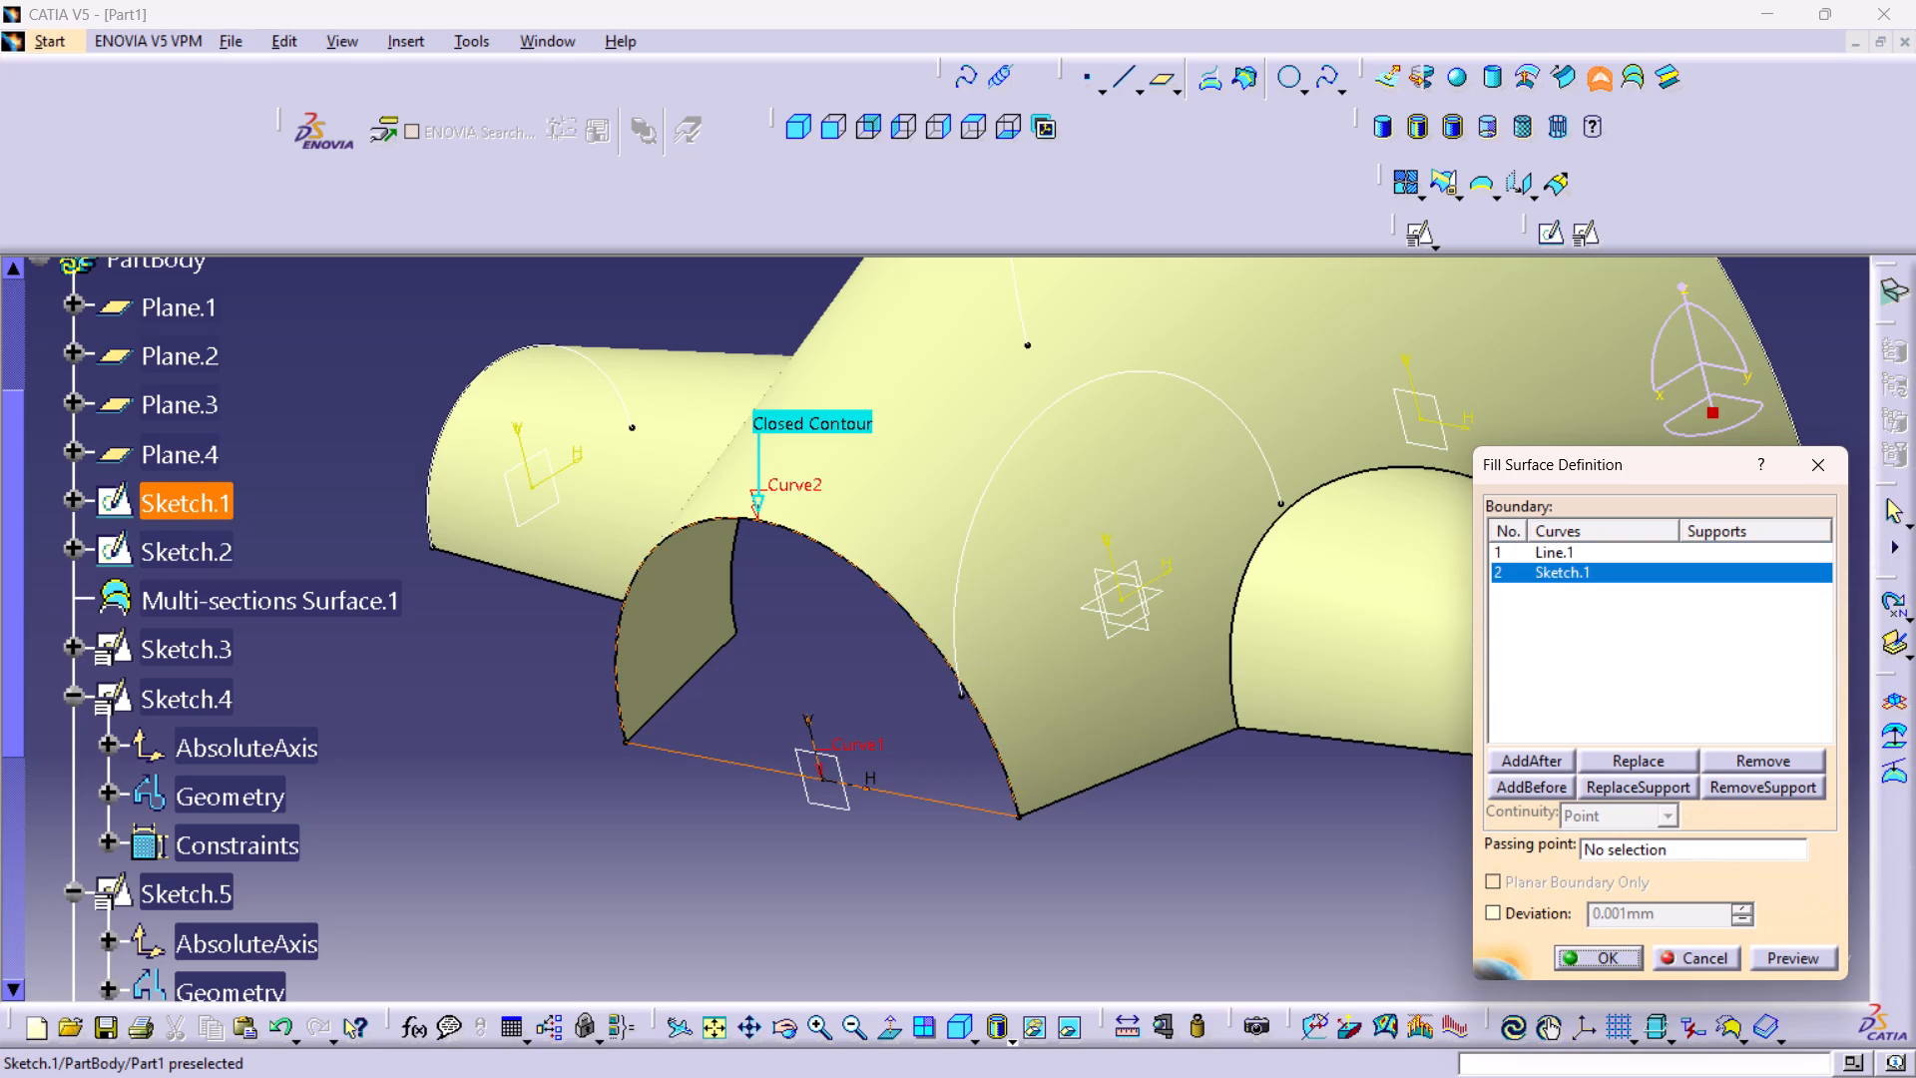
pyautogui.click(1769, 951)
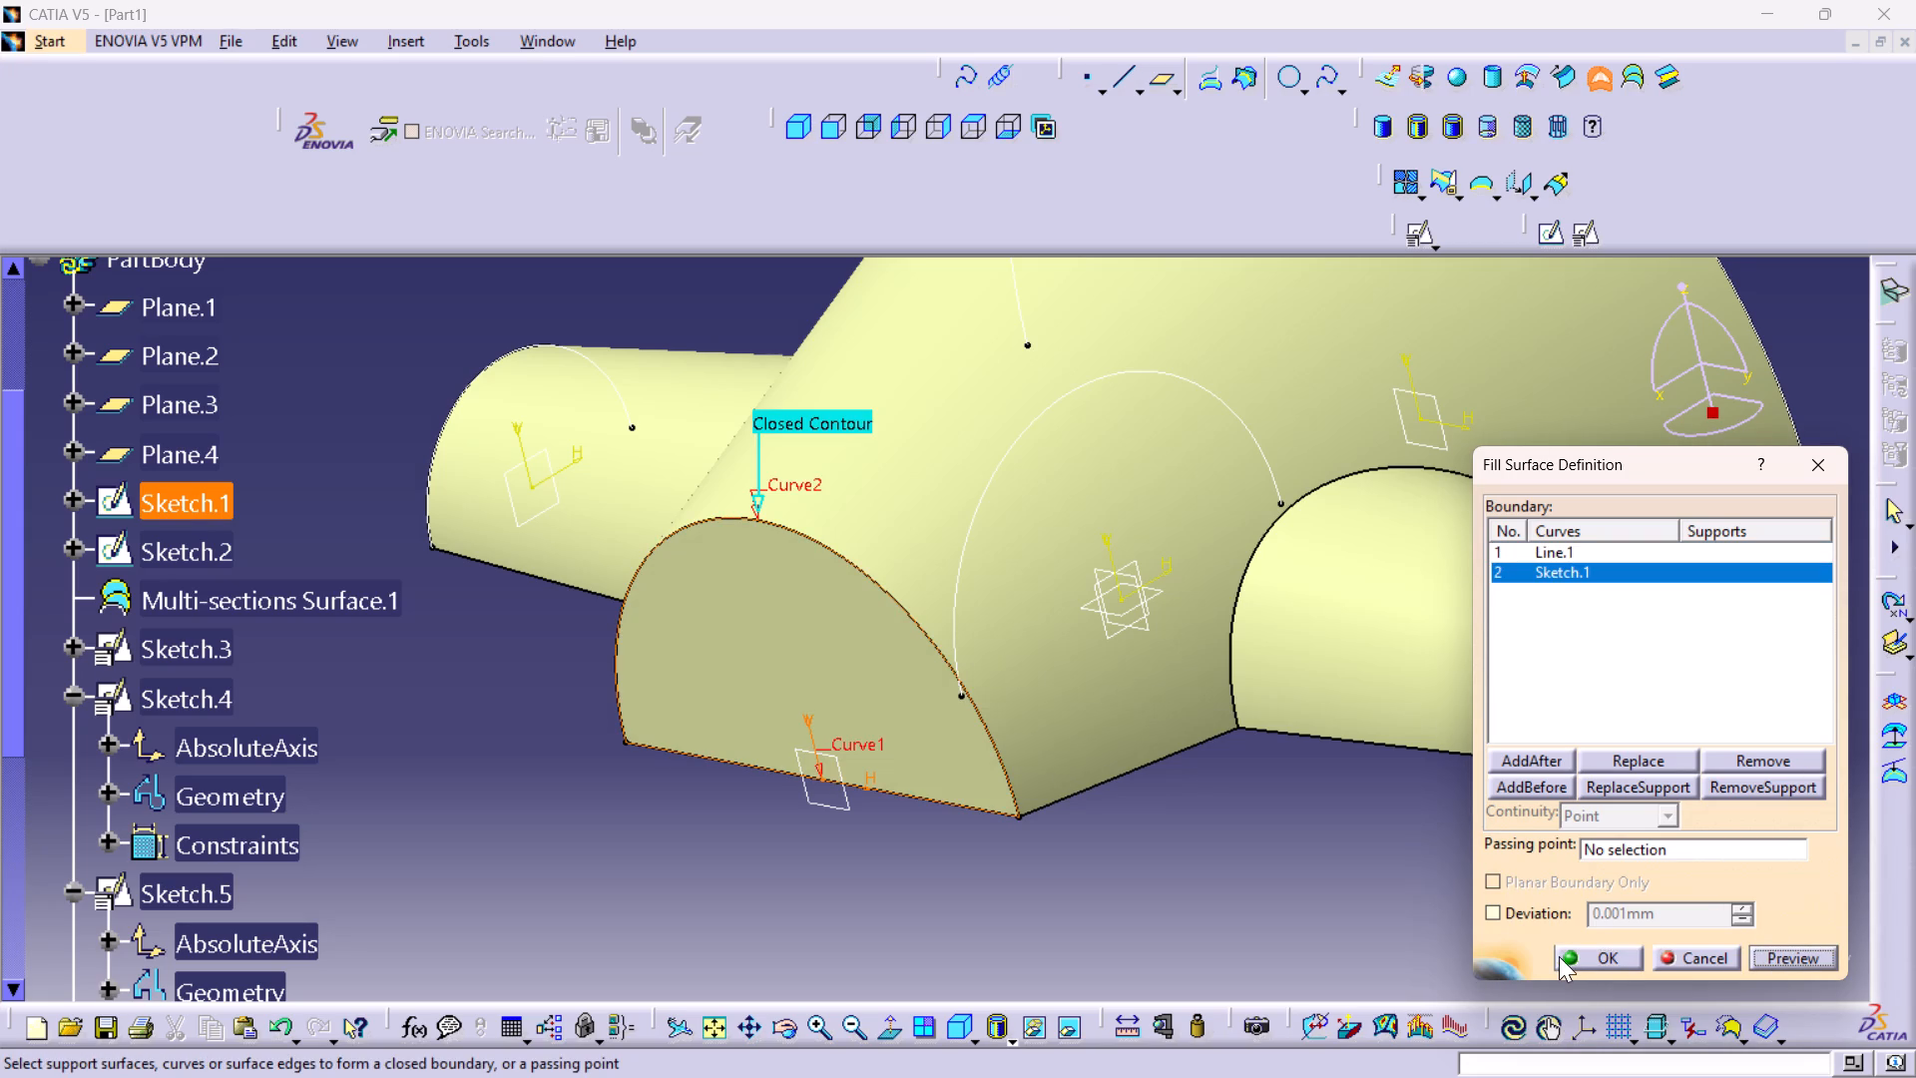
pyautogui.click(1573, 959)
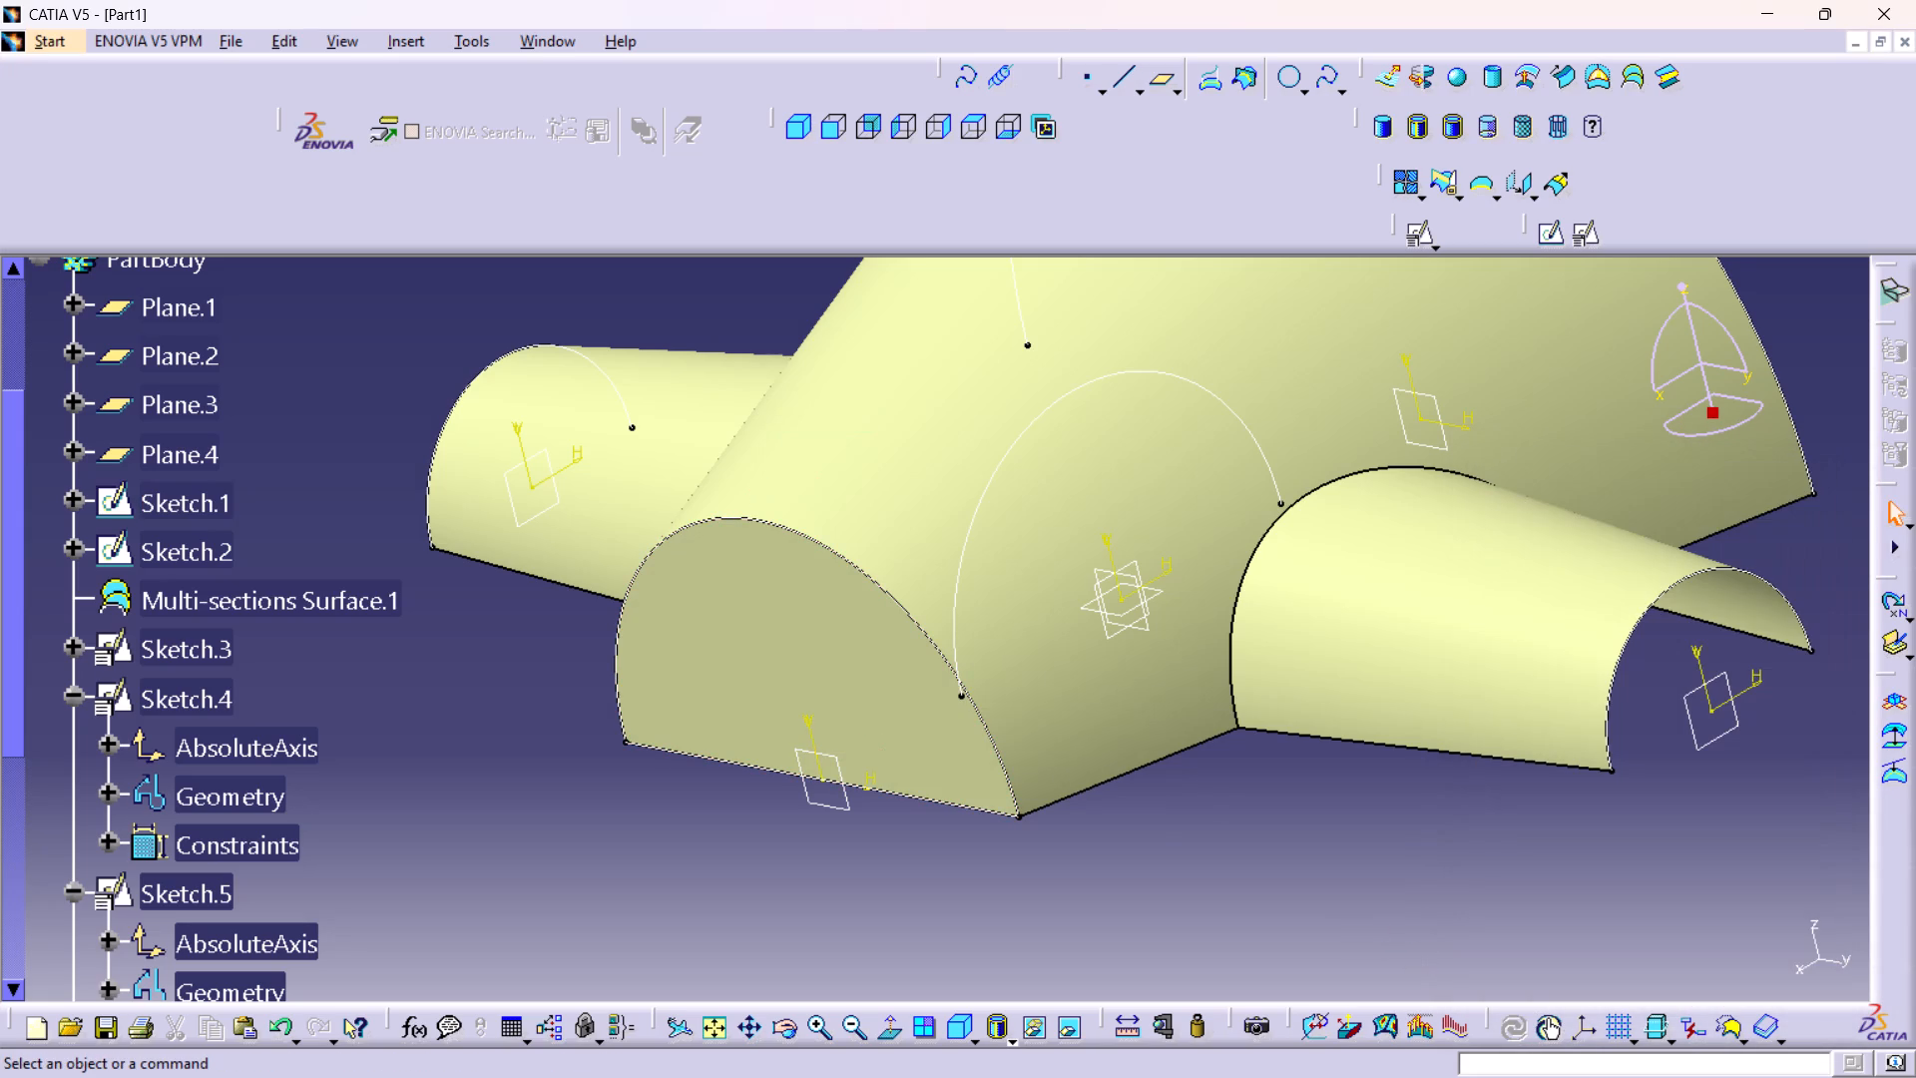
# Create a Point-Point line joining the two lower end vertices of Sketch.2 at the main surface's large open end.
pyautogui.moveTo(1331, 899); pyautogui.dragTo(830, 826, button='middle')
pyautogui.moveTo(1331, 898); pyautogui.dragTo(830, 826, button='right')
pyautogui.scroll(1, 835, 803)
pyautogui.moveTo(733, 614); pyautogui.dragTo(1032, 834, button='middle')
pyautogui.moveTo(756, 627); pyautogui.dragTo(1032, 834, button='right')
pyautogui.moveTo(1137, 586); pyautogui.dragTo(1237, 697, button='middle')
pyautogui.moveTo(1137, 586); pyautogui.dragTo(1237, 697, button='right')
pyautogui.moveTo(1458, 670); pyautogui.dragTo(1401, 645, button='middle')
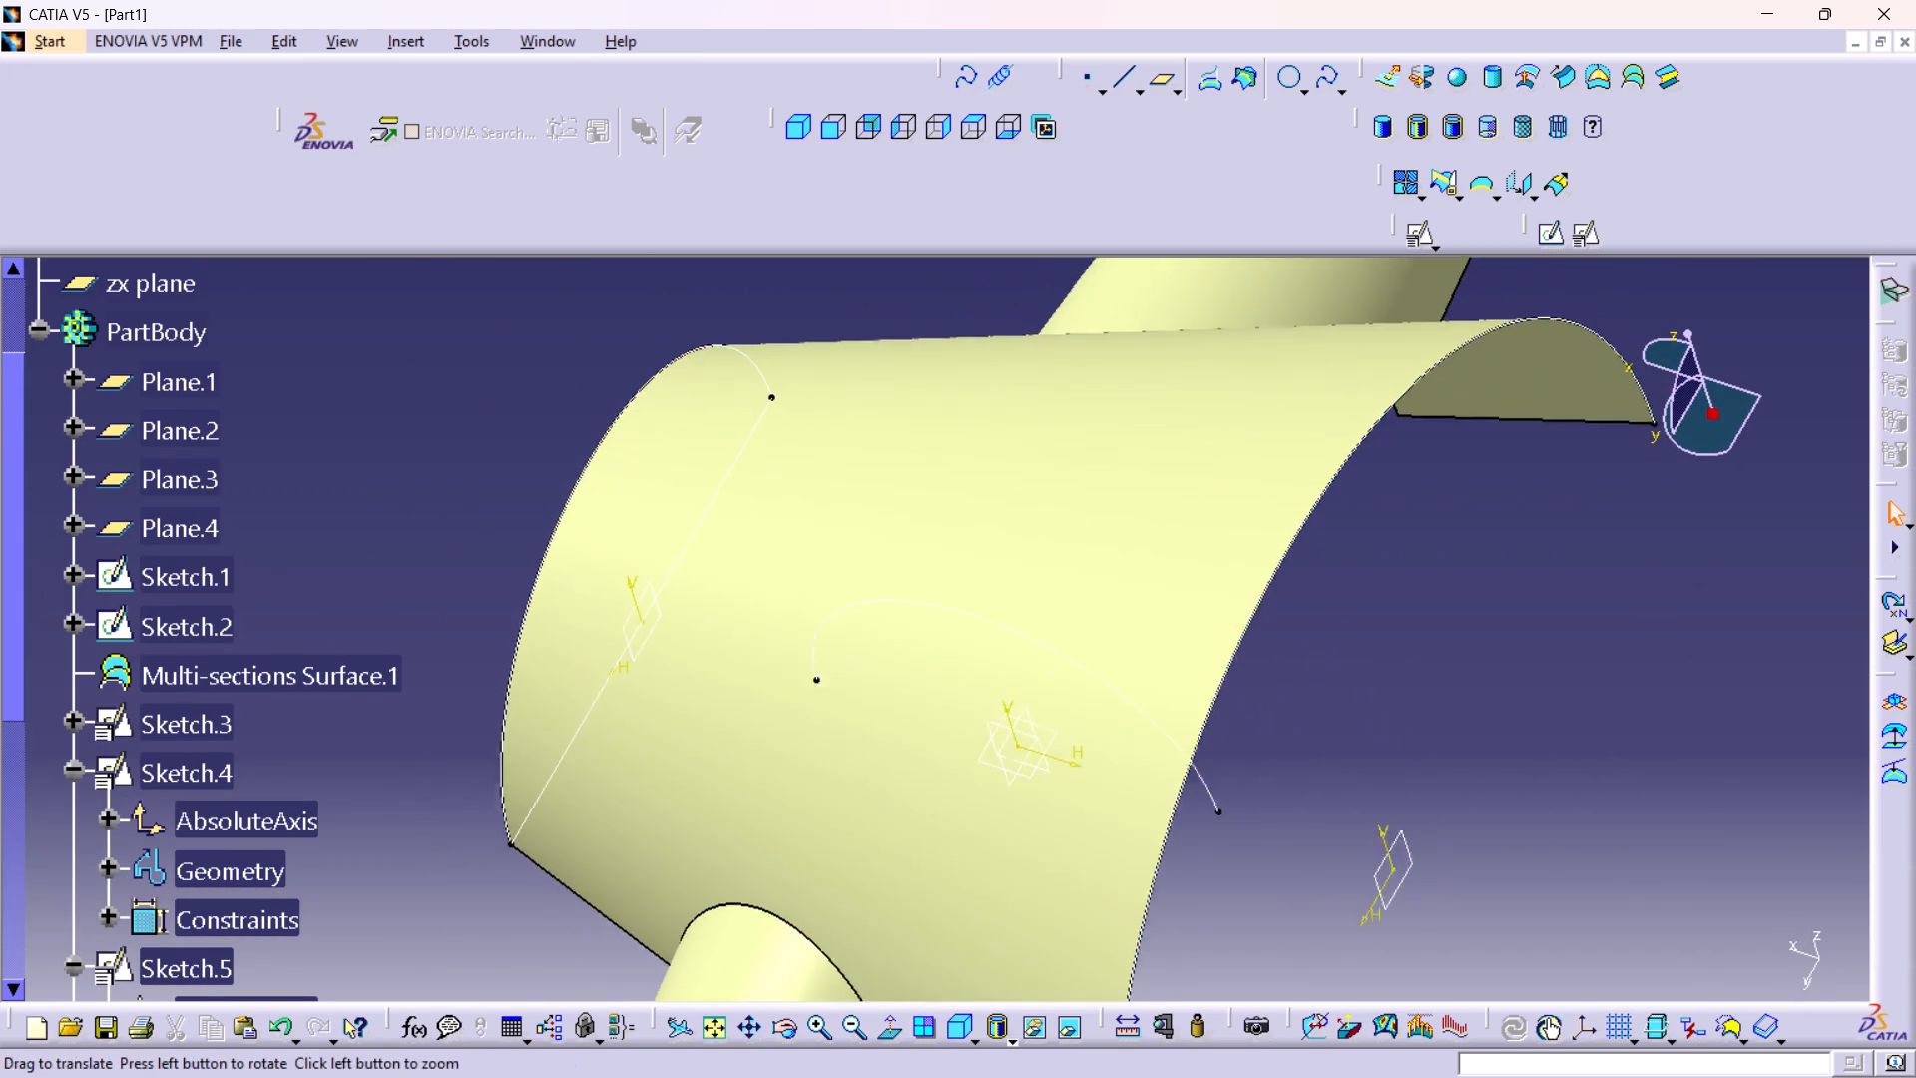
pyautogui.moveTo(1401, 645); pyautogui.dragTo(1054, 608, button='middle')
pyautogui.moveTo(1061, 605); pyautogui.dragTo(1101, 678, button='middle')
pyautogui.moveTo(1061, 605); pyautogui.dragTo(1077, 613, button='right')
pyautogui.moveTo(1105, 683); pyautogui.dragTo(1192, 588, button='middle')
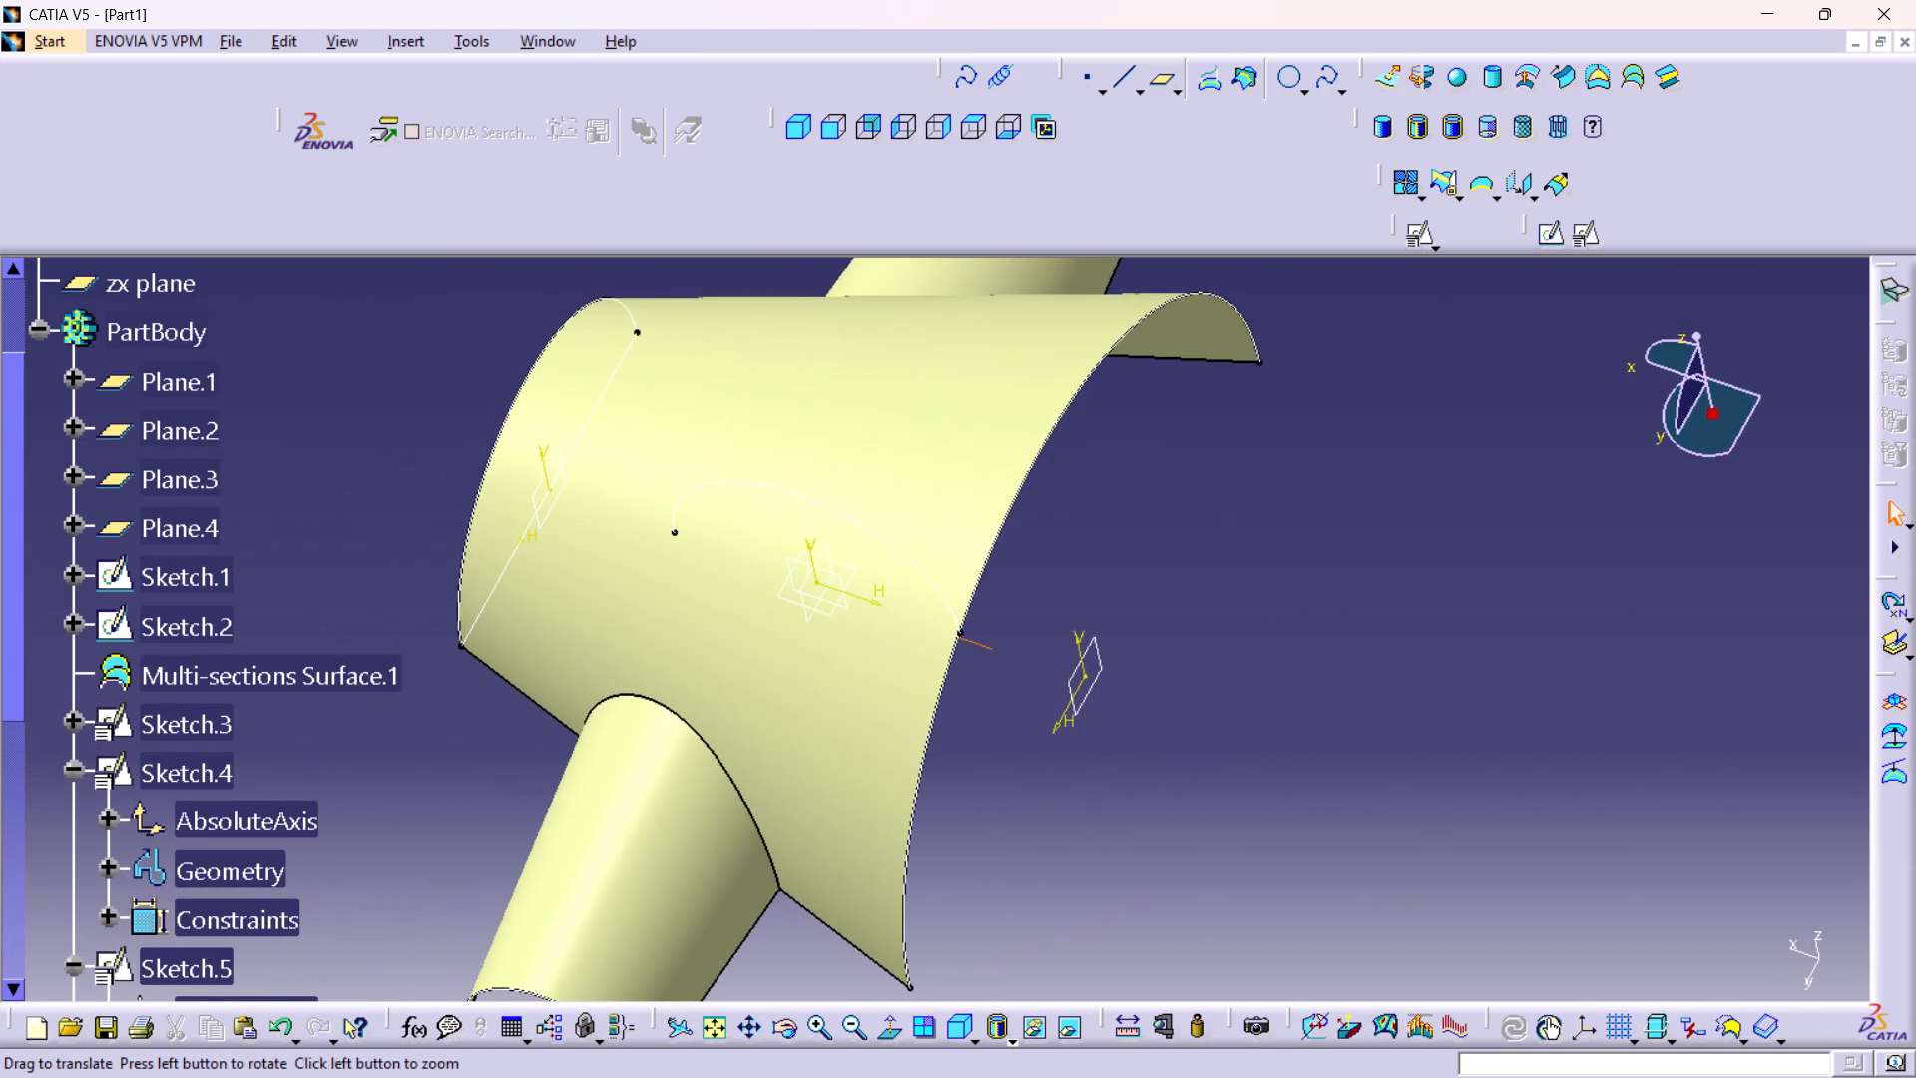
pyautogui.click(1132, 79)
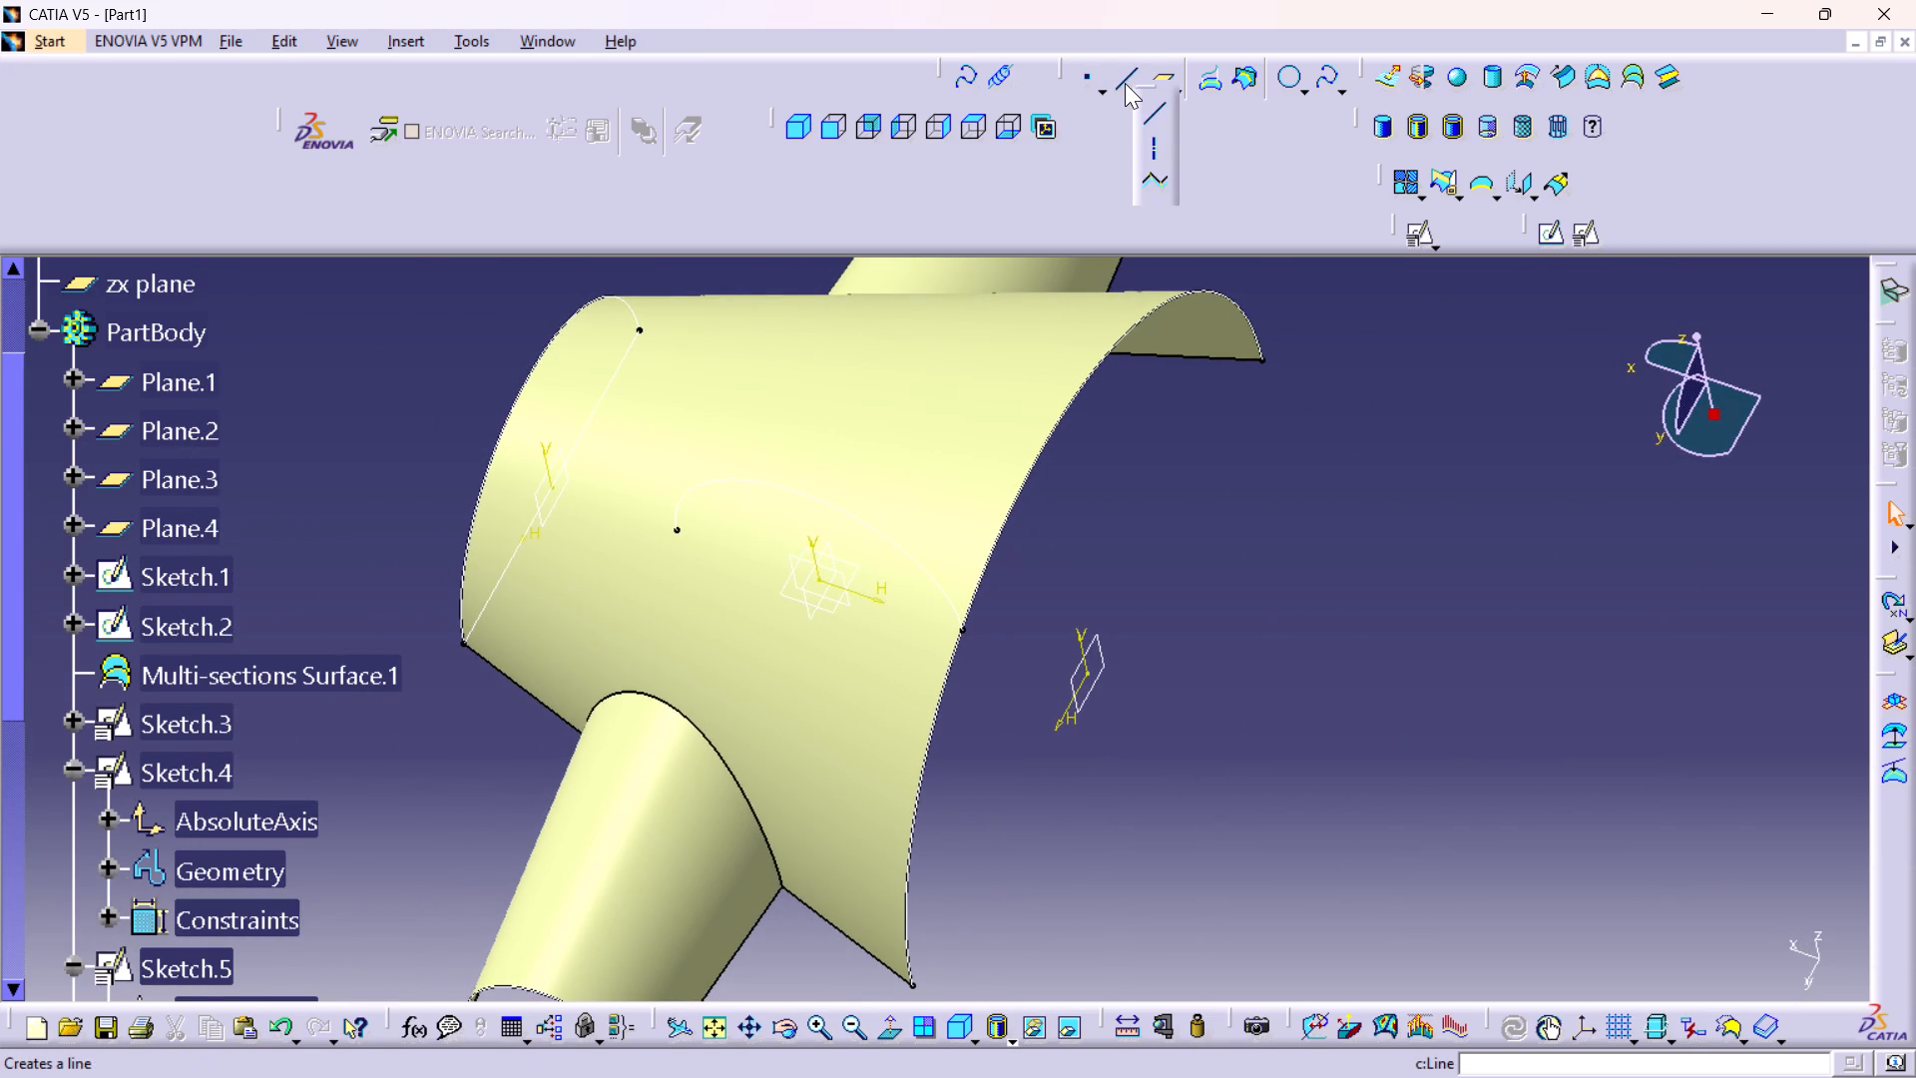
pyautogui.click(1124, 83)
pyautogui.click(1124, 75)
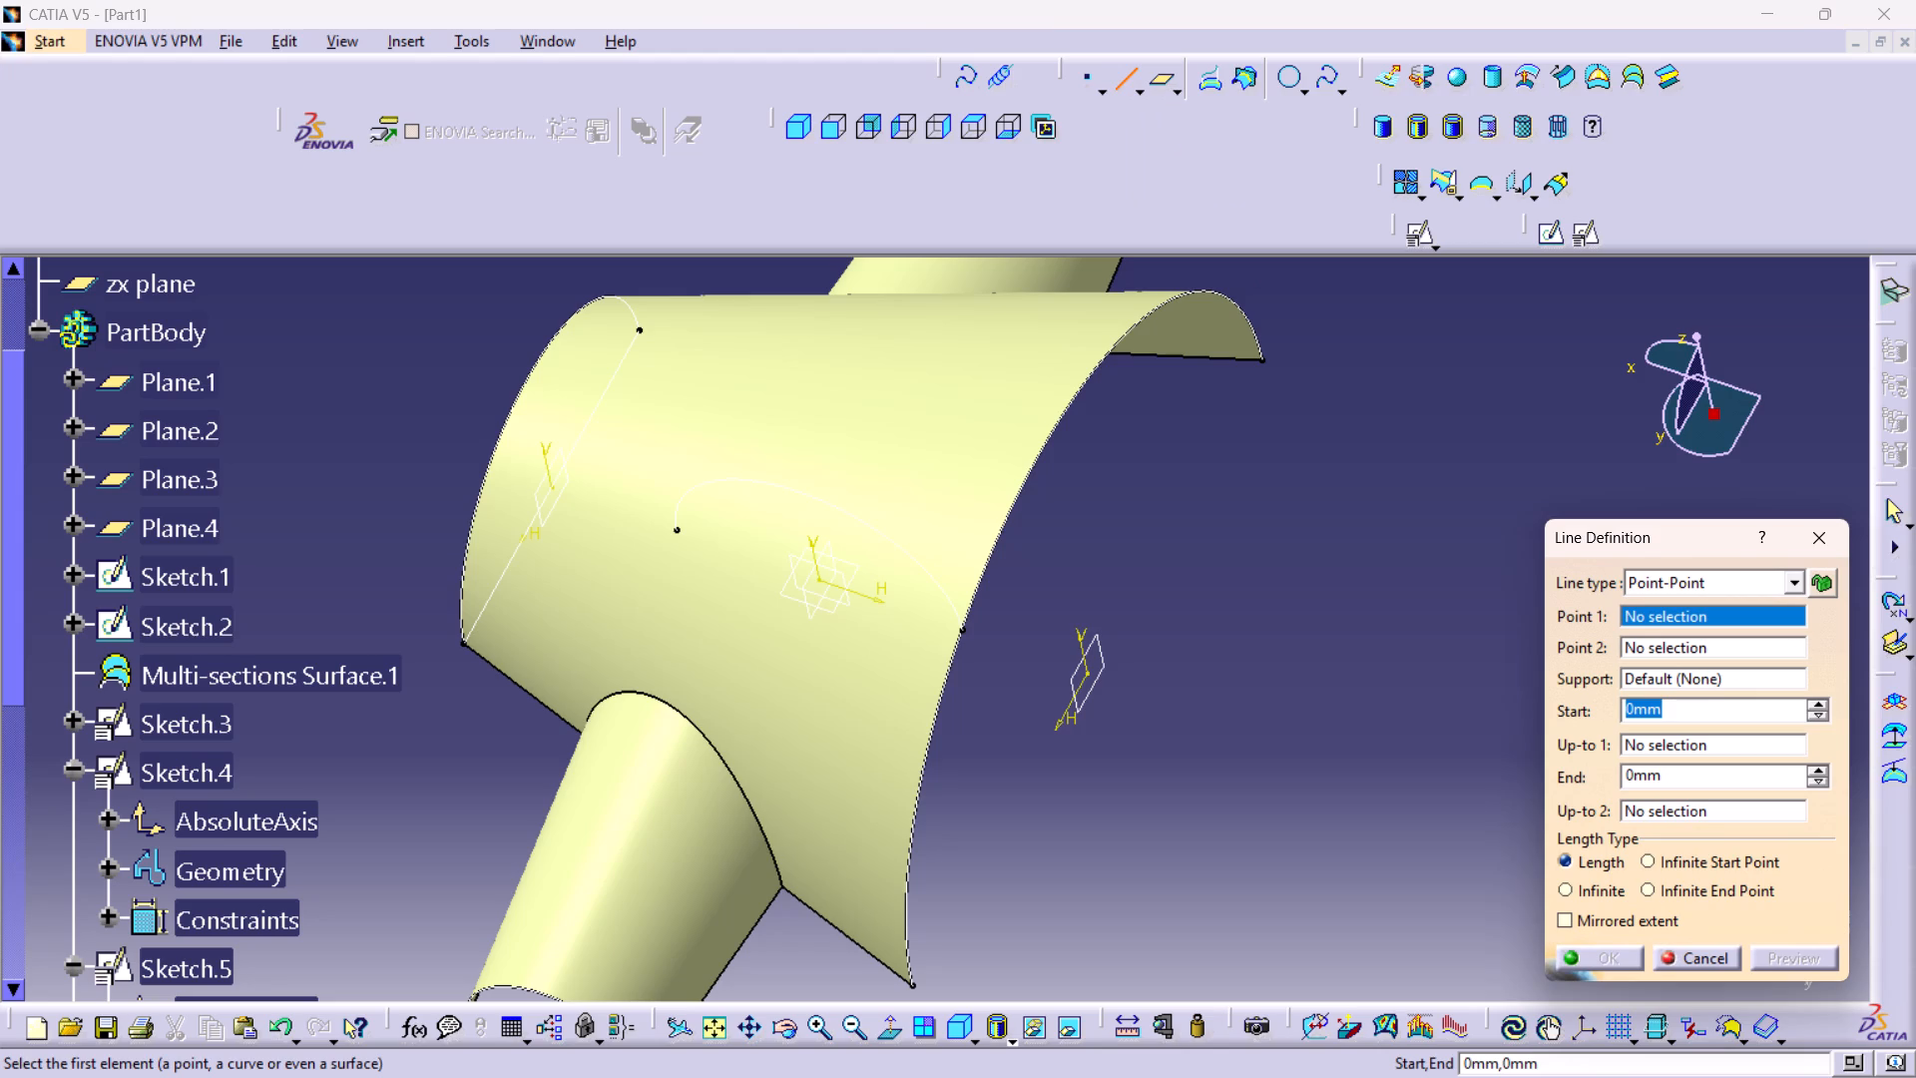
pyautogui.click(1262, 359)
pyautogui.moveTo(1102, 751); pyautogui.dragTo(1134, 575, button='middle')
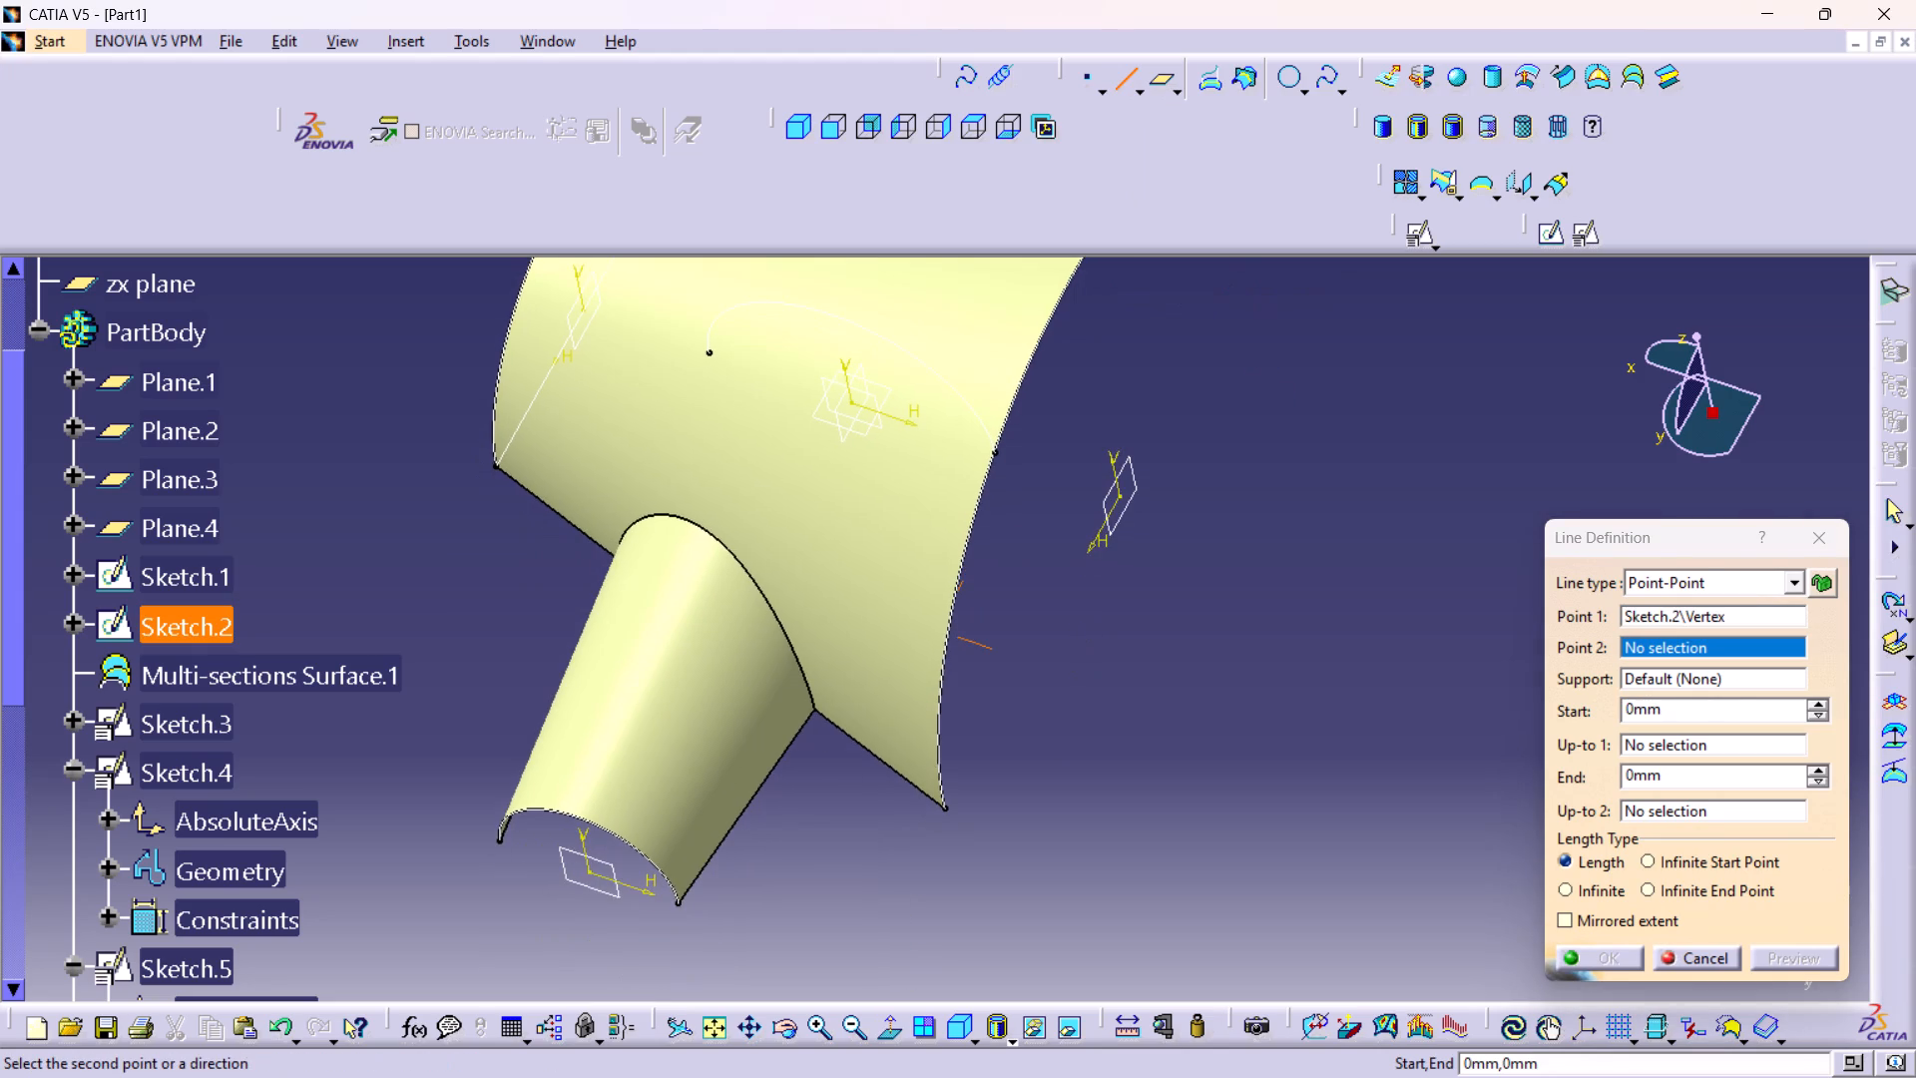
pyautogui.click(941, 808)
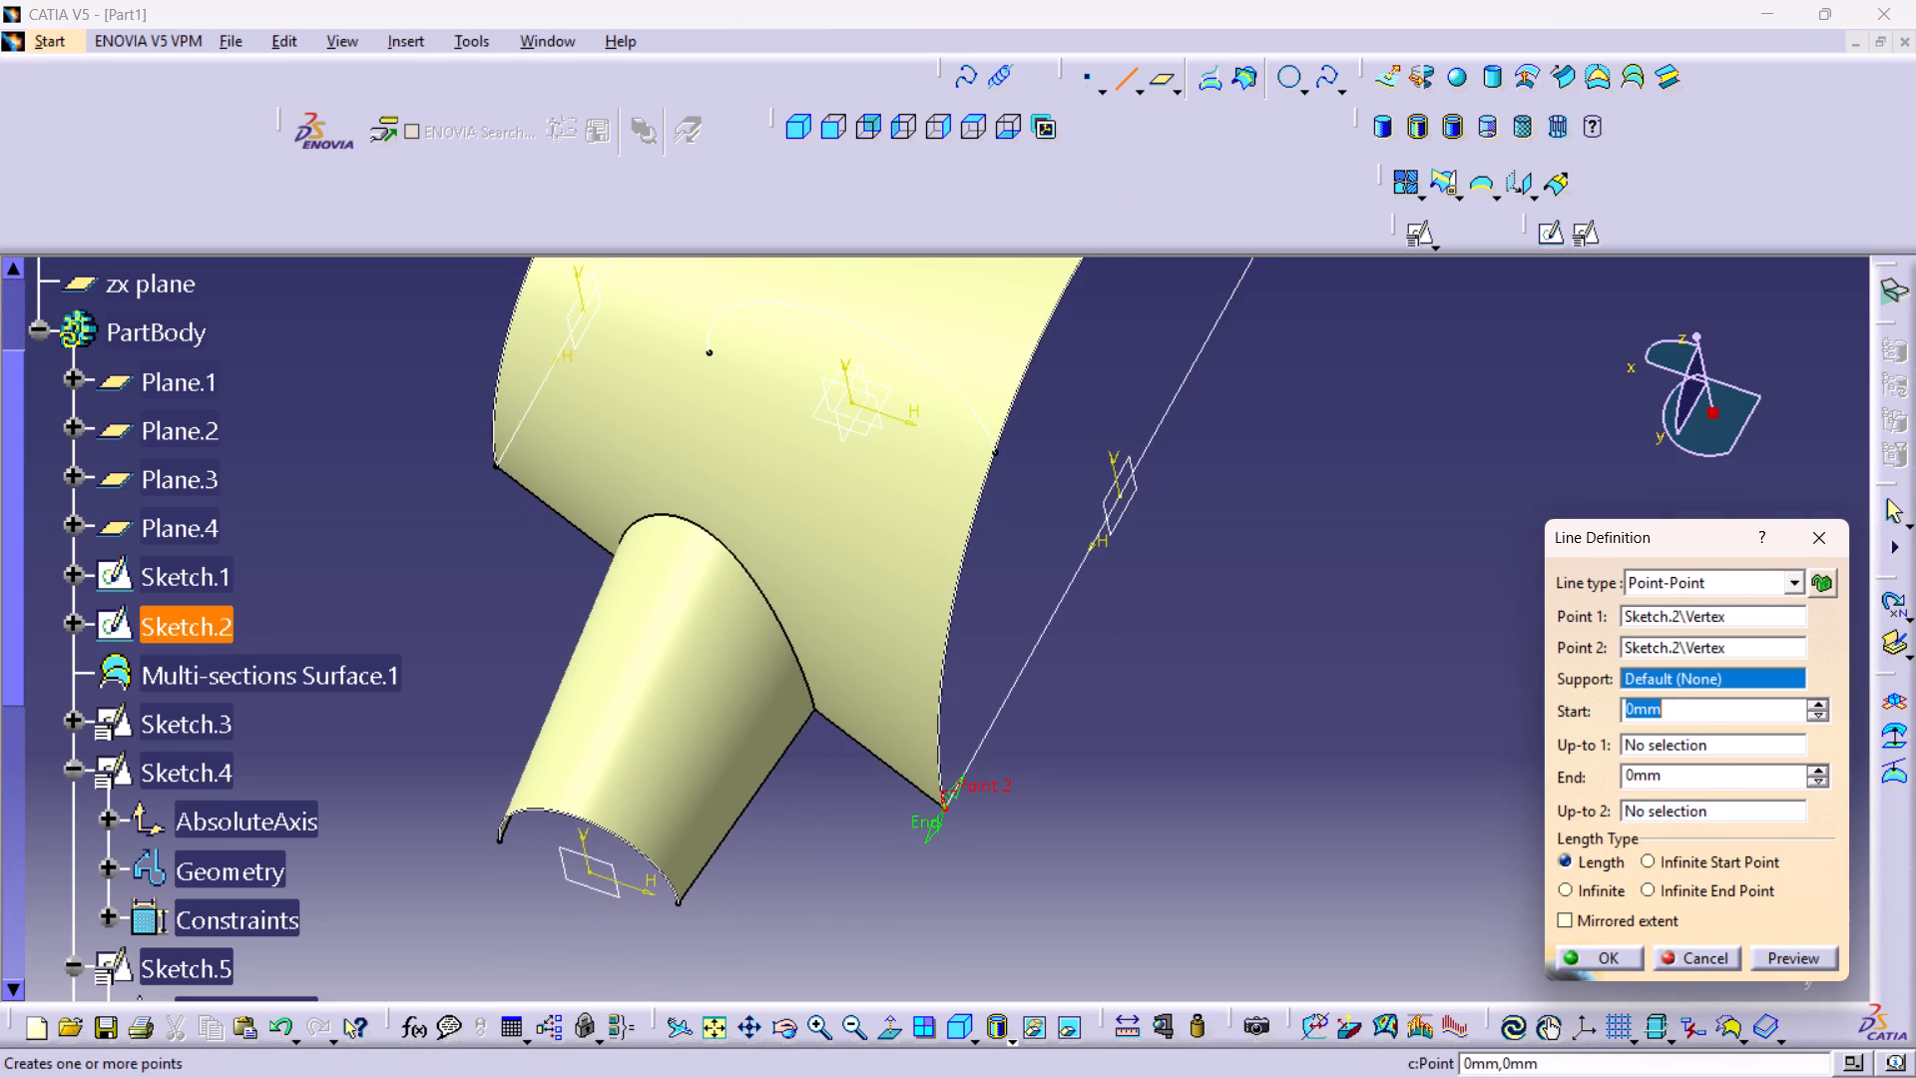
pyautogui.moveTo(1234, 401); pyautogui.dragTo(1022, 532, button='middle')
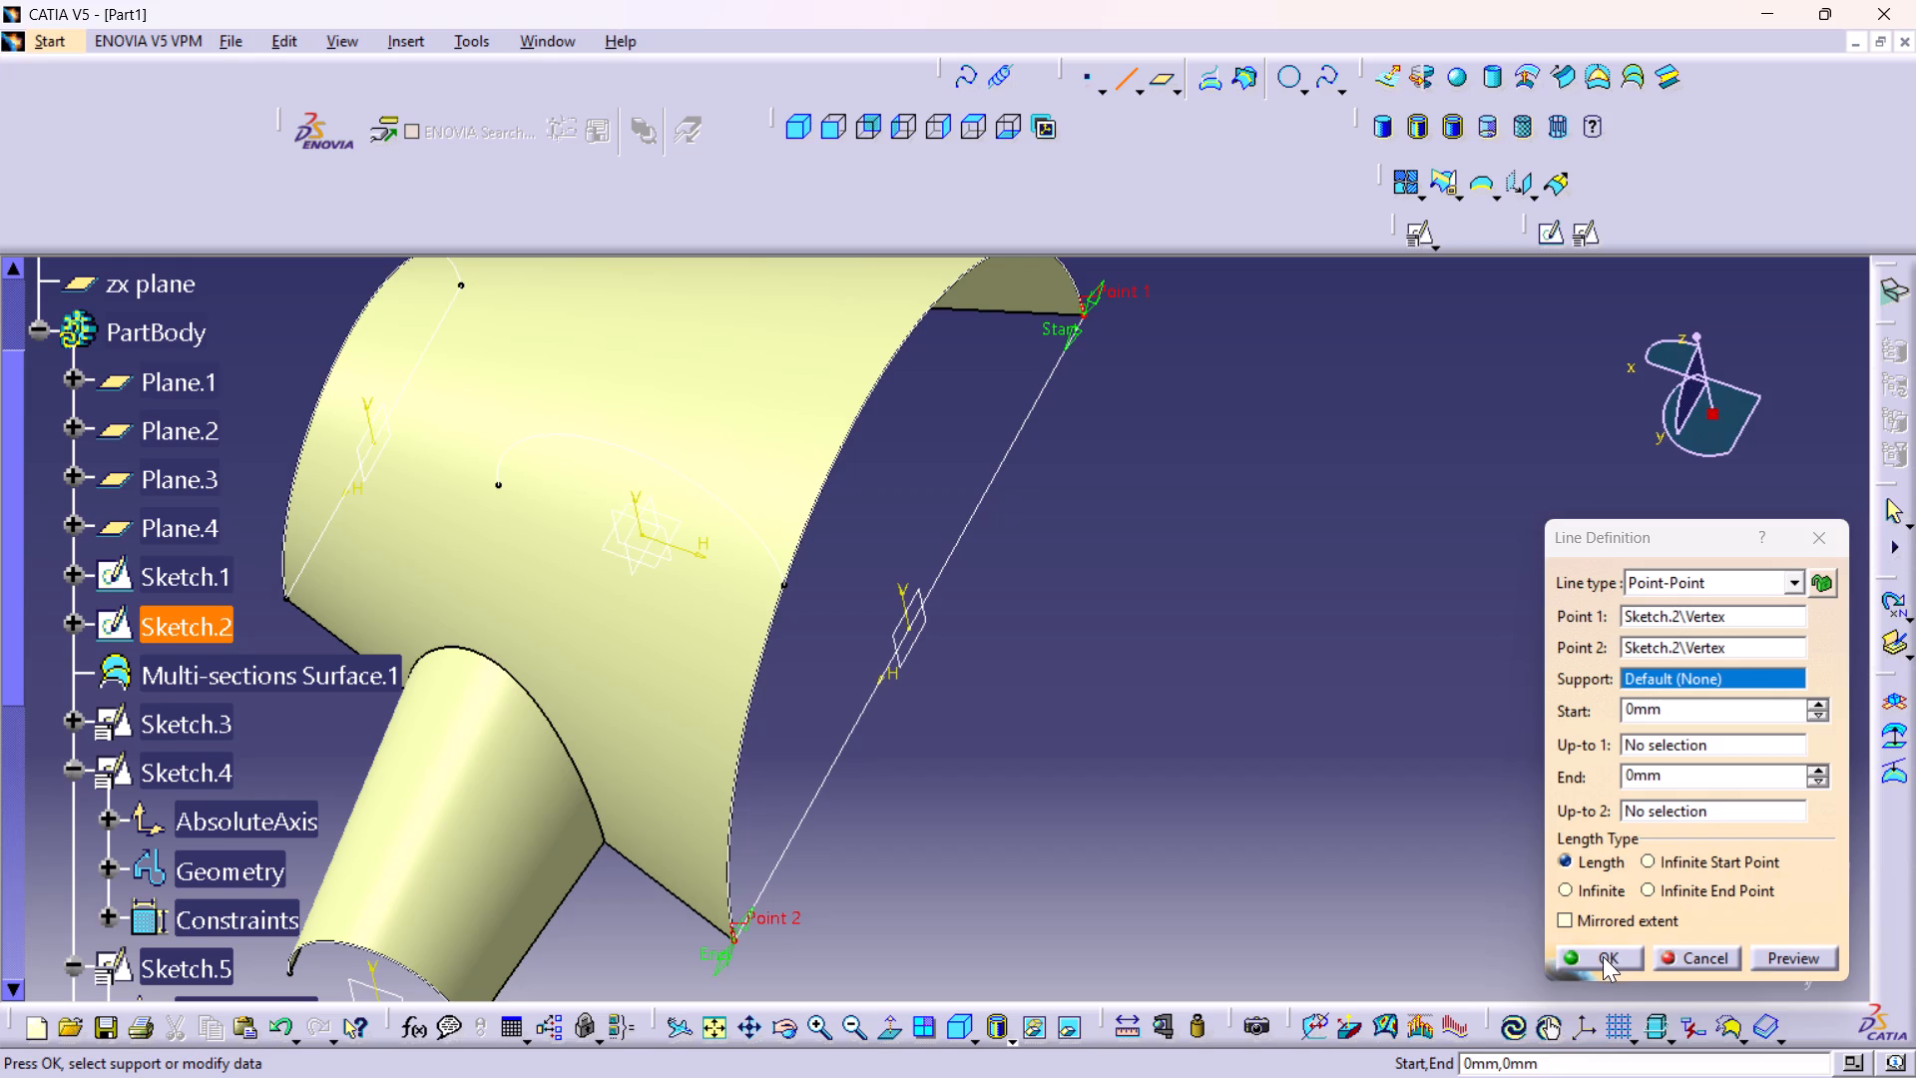
pyautogui.click(1603, 956)
# Fill the main surface's large open end, using the new base line and the Sketch.2 arc as the closed boundary.
pyautogui.moveTo(1361, 468); pyautogui.dragTo(1503, 511, button='middle')
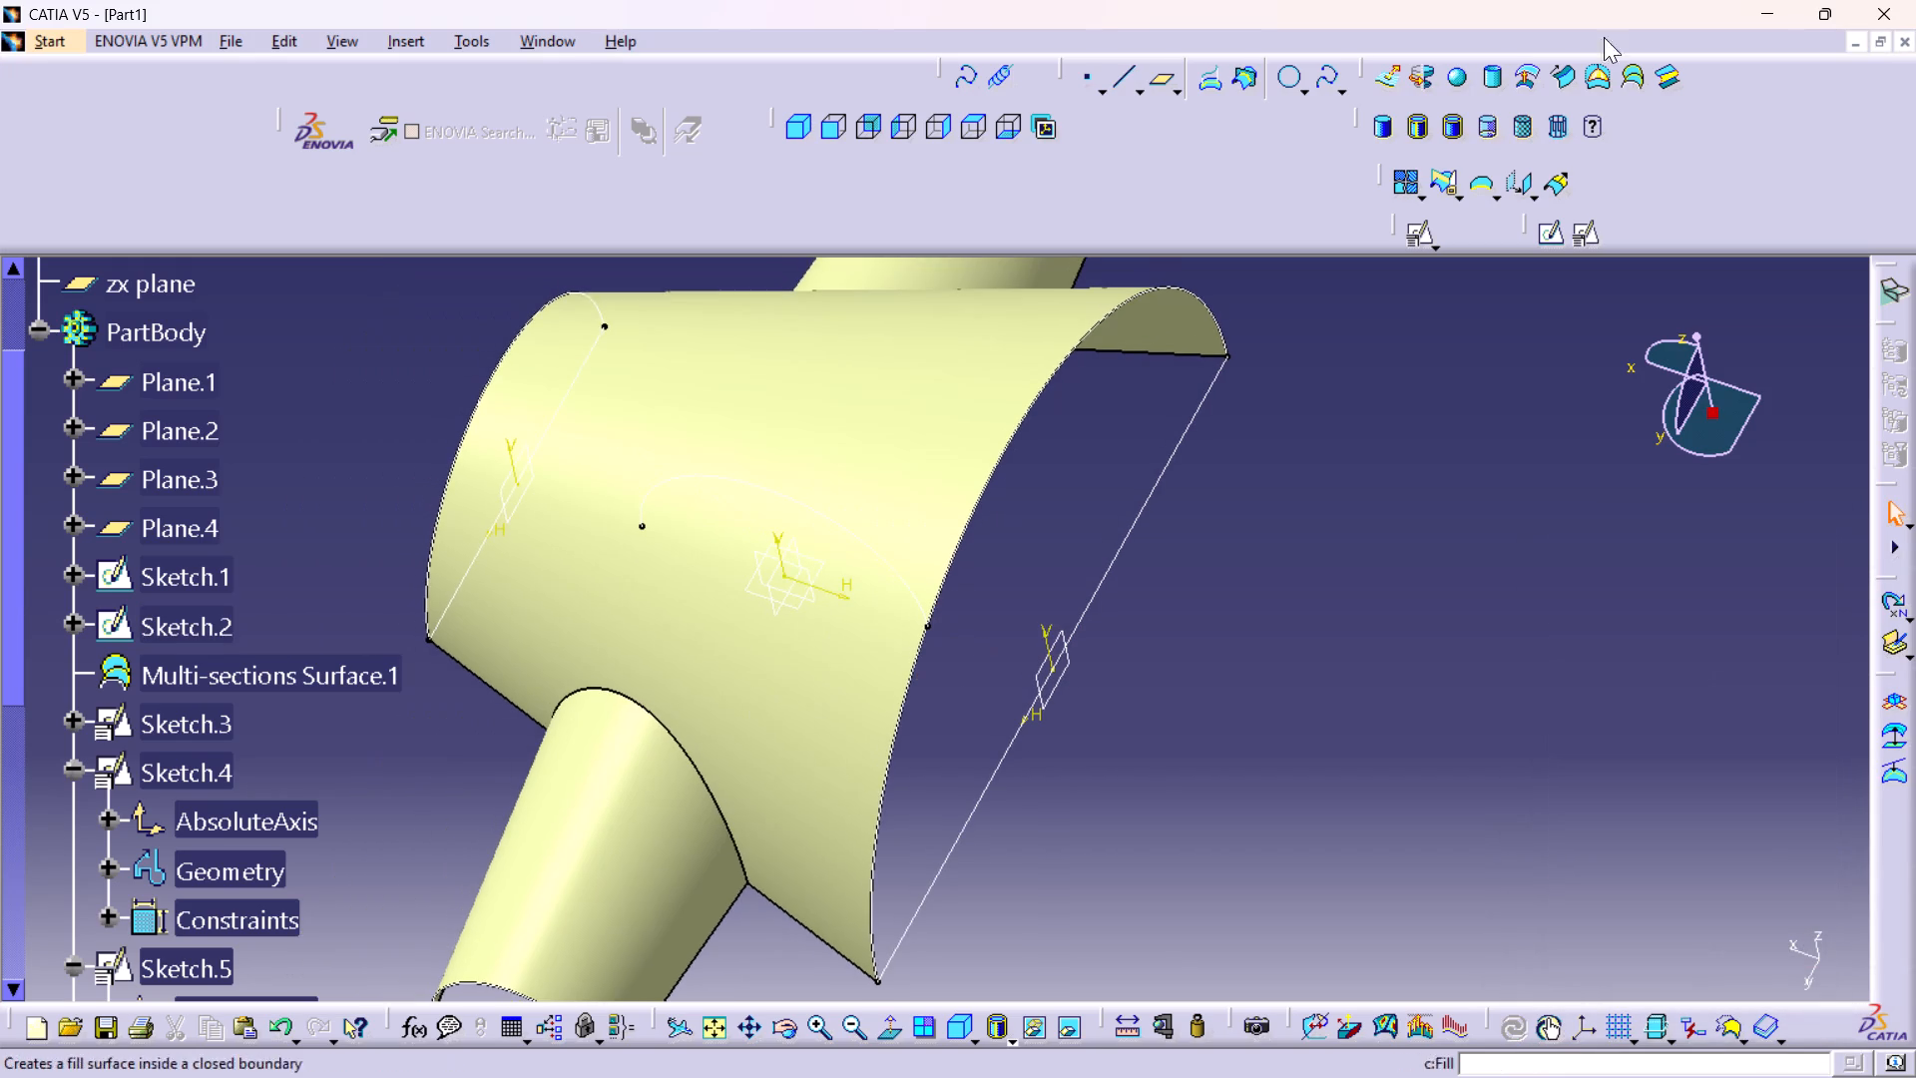
pyautogui.click(1594, 83)
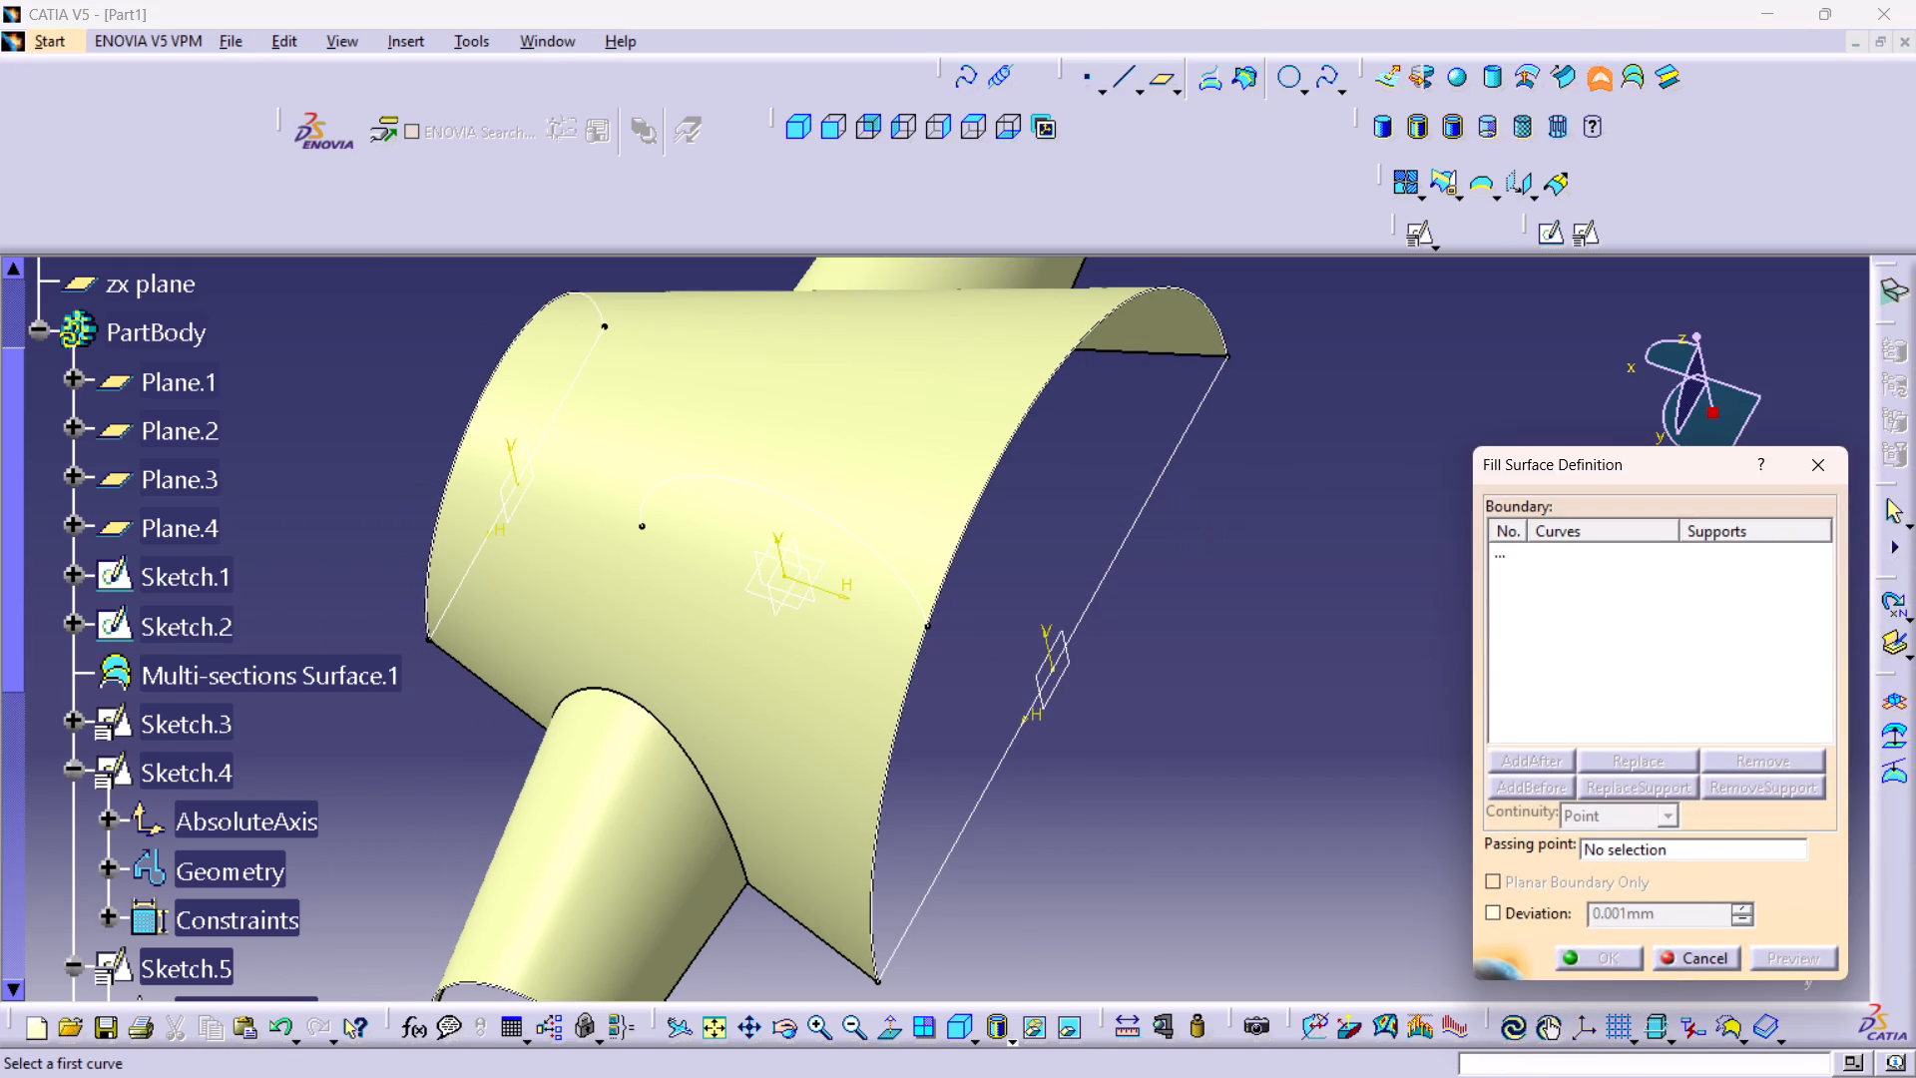
pyautogui.click(1129, 531)
pyautogui.click(1019, 420)
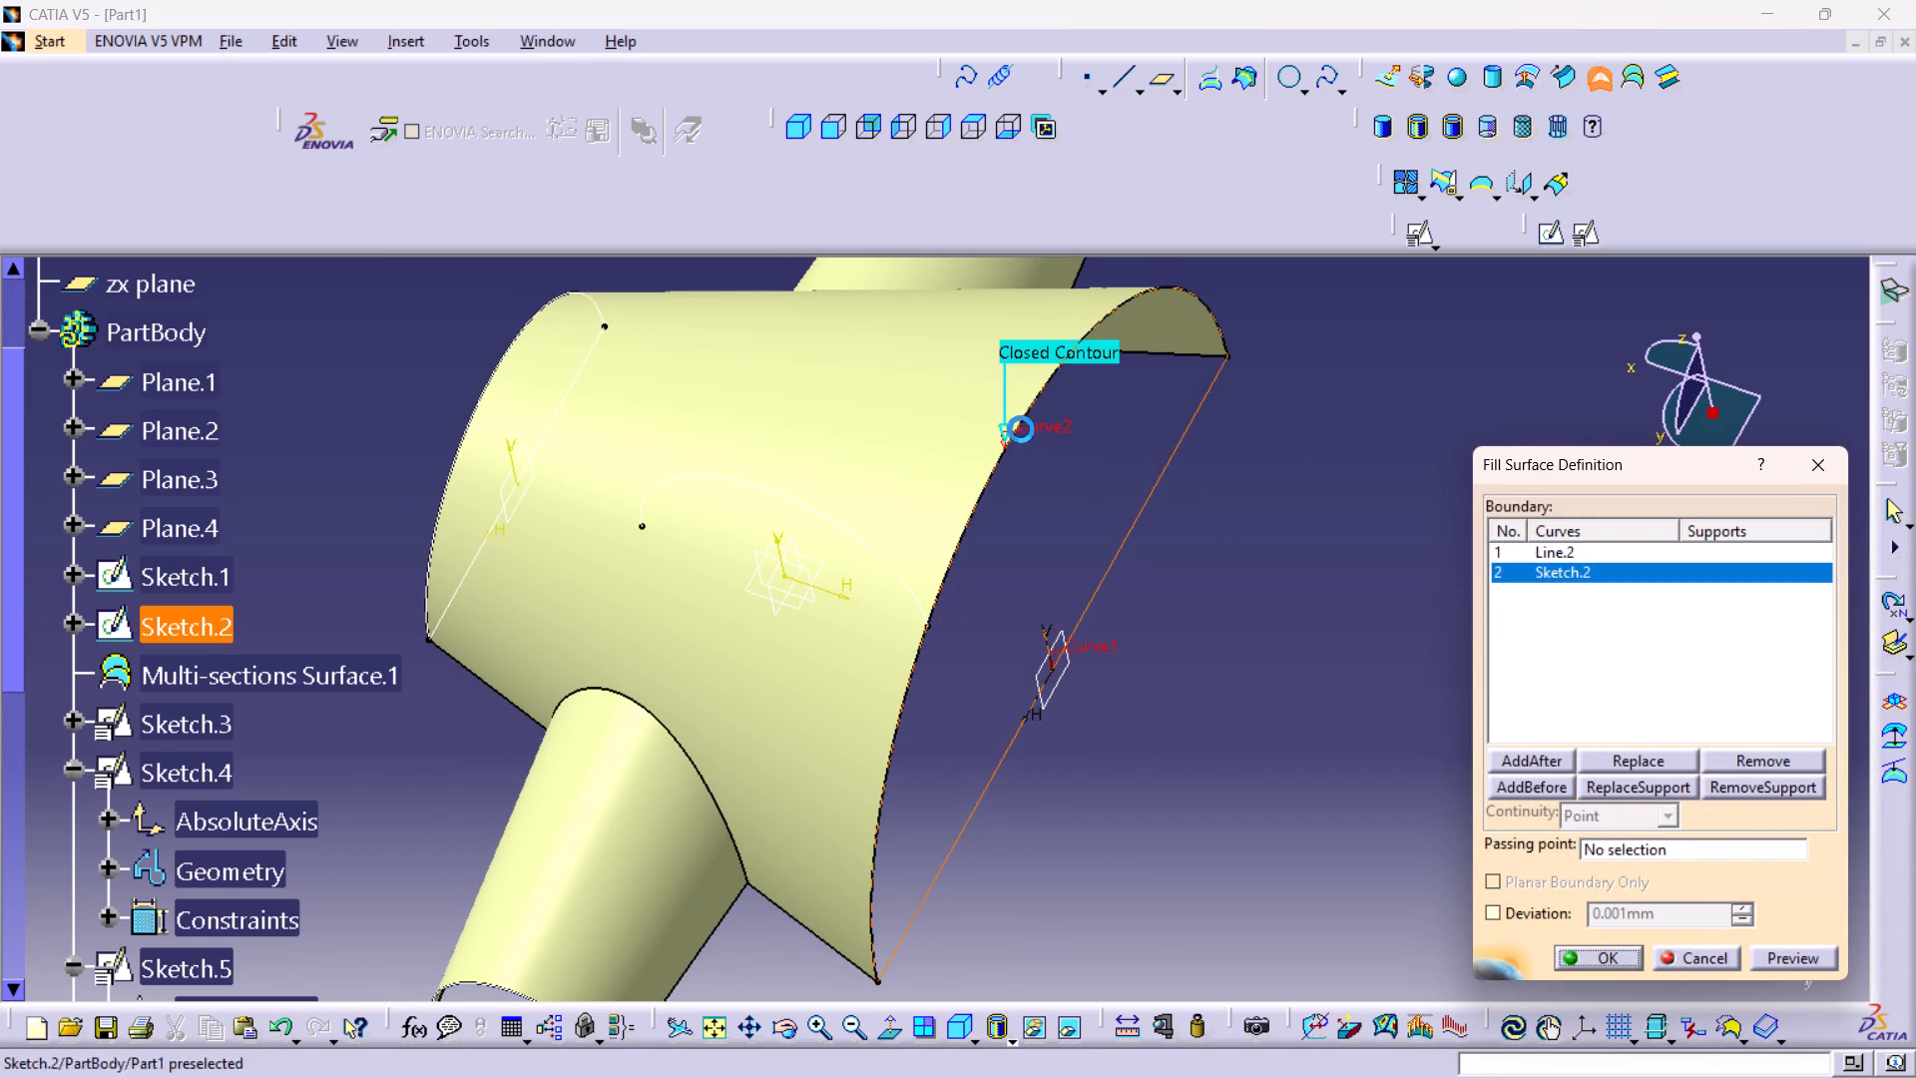
pyautogui.click(1762, 955)
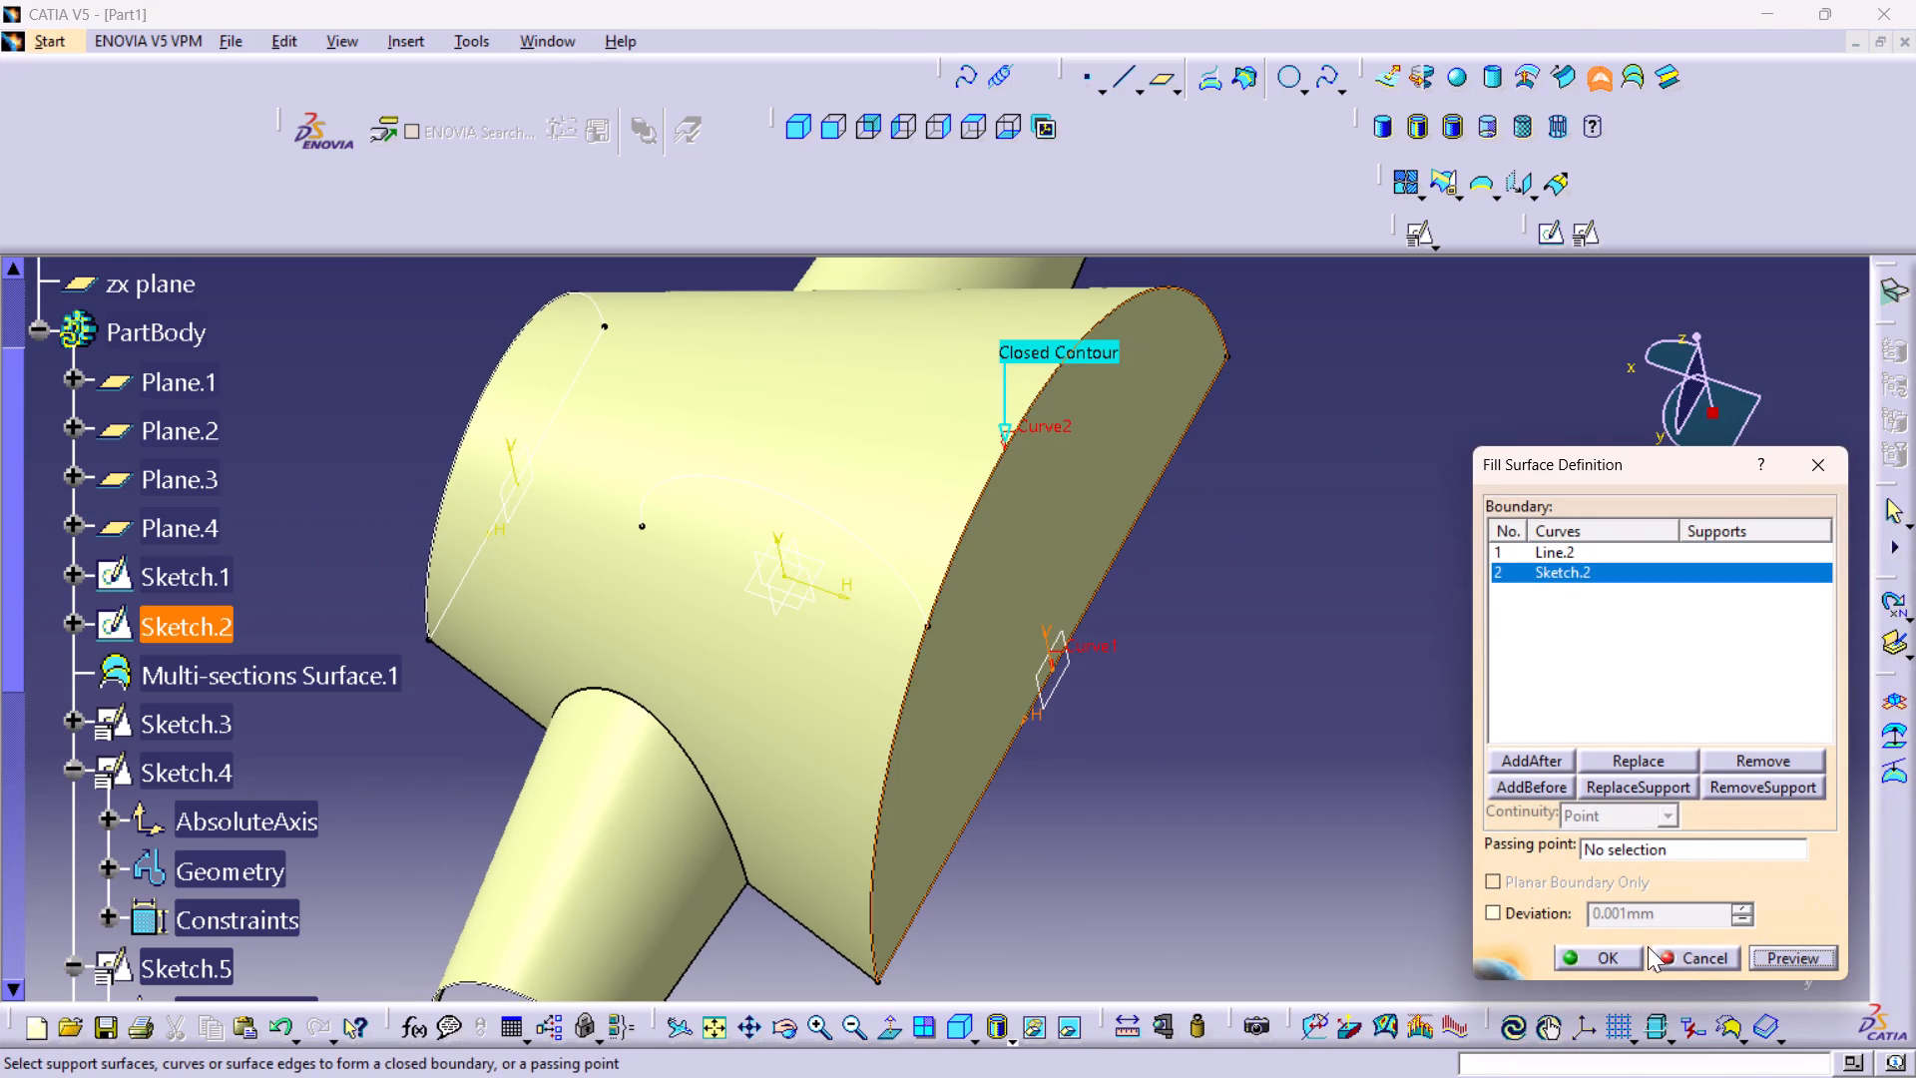
pyautogui.click(1573, 953)
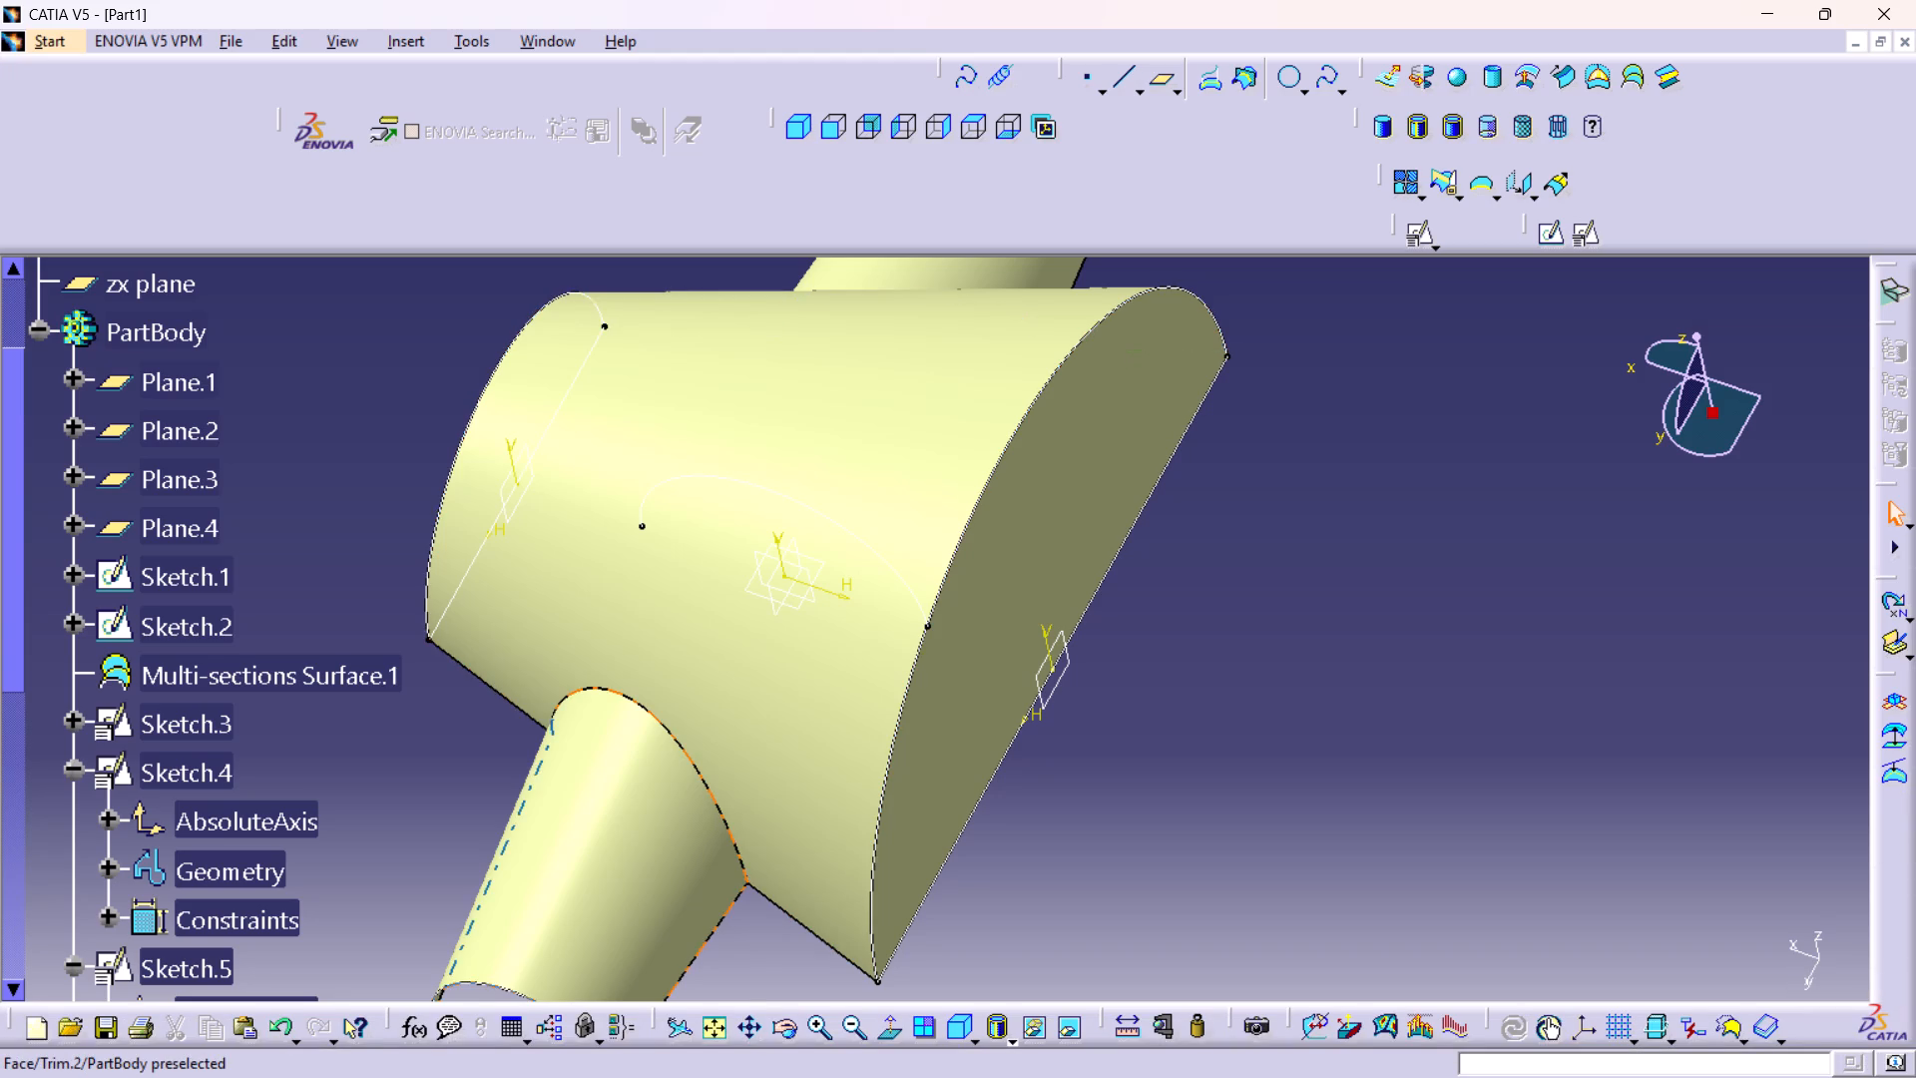
# Examine the main surface's filled ends and the open ends of both side surfaces from several angles.
pyautogui.moveTo(652, 839); pyautogui.dragTo(1033, 764, button='middle')
pyautogui.moveTo(654, 840); pyautogui.dragTo(1033, 764, button='right')
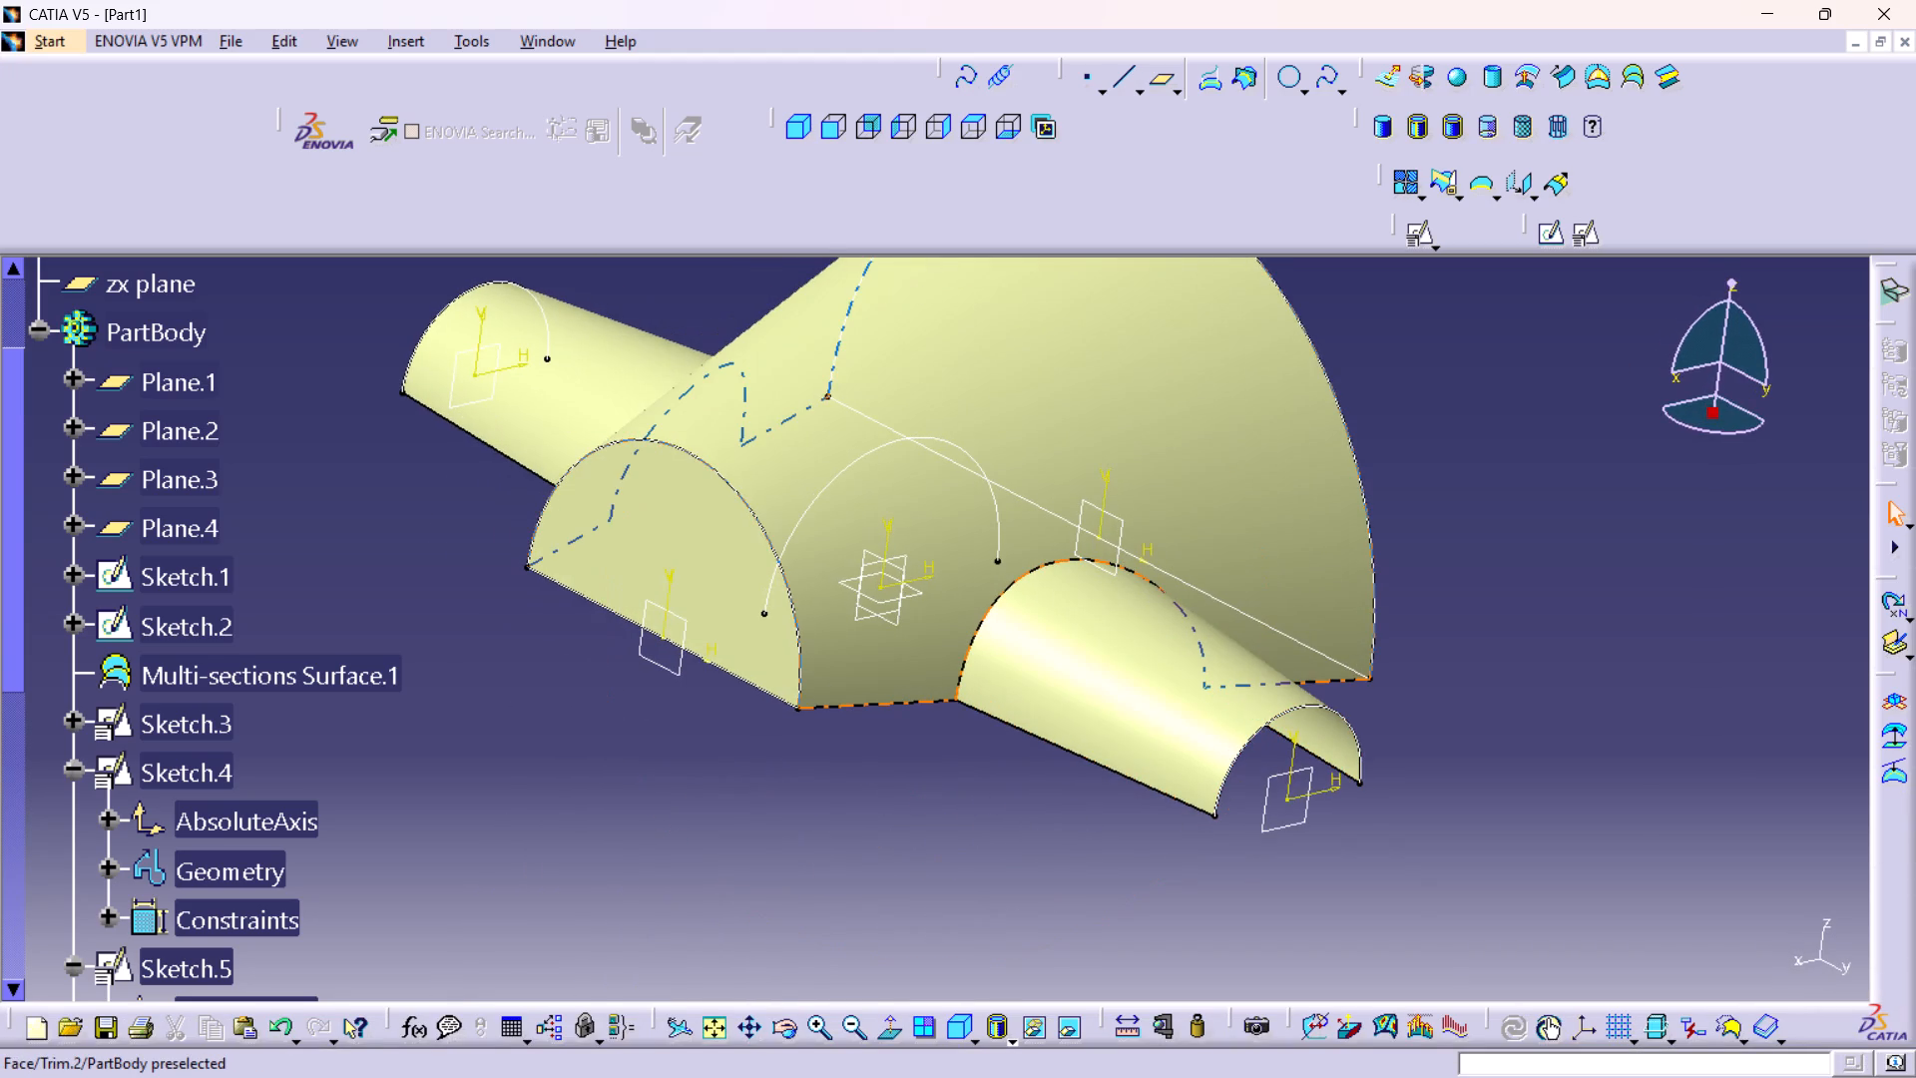
pyautogui.moveTo(836, 650); pyautogui.dragTo(771, 762, button='middle')
pyautogui.moveTo(836, 650); pyautogui.dragTo(771, 762, button='right')
pyautogui.moveTo(782, 681); pyautogui.dragTo(773, 719, button='middle')
pyautogui.rightClick(782, 681)
pyautogui.rightClick(779, 663)
pyautogui.moveTo(711, 846); pyautogui.dragTo(801, 680, button='middle')
pyautogui.moveTo(711, 846); pyautogui.dragTo(801, 680, button='right')
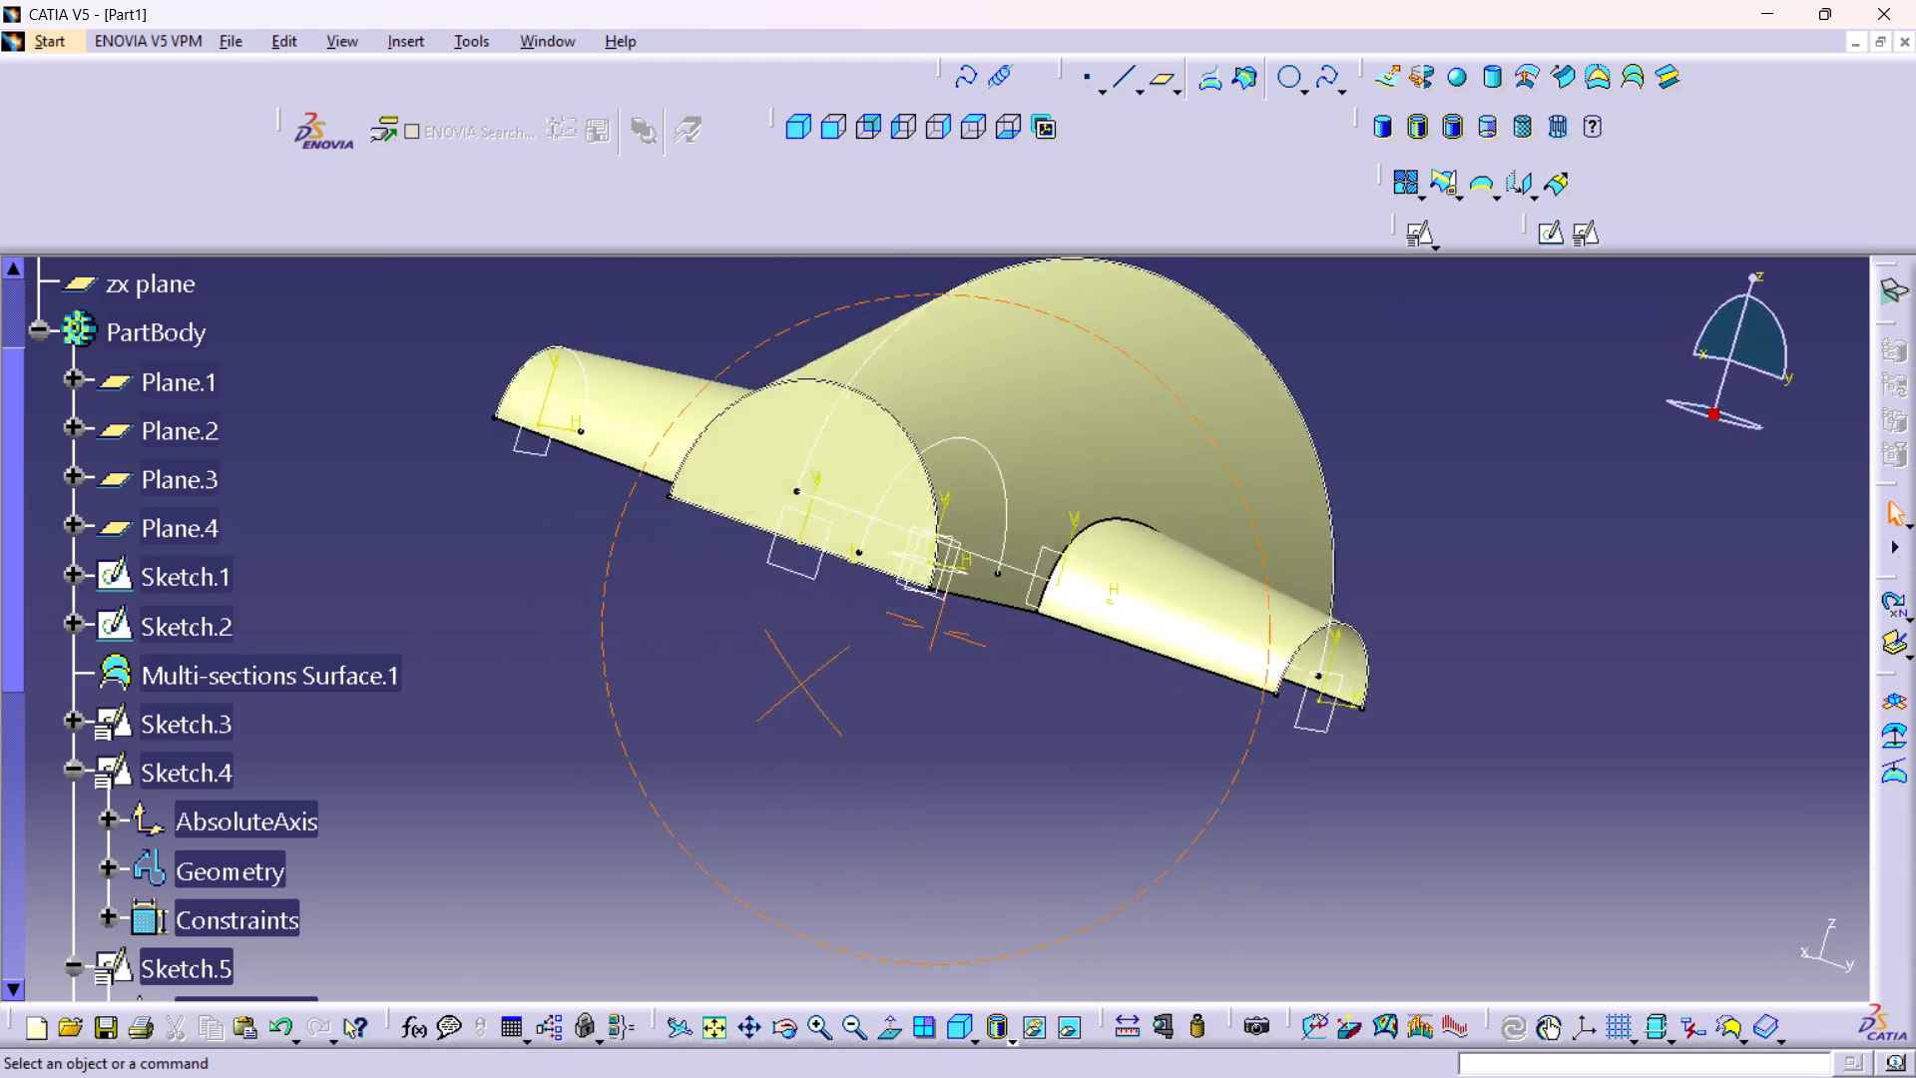
pyautogui.moveTo(801, 680); pyautogui.dragTo(823, 741, button='middle')
pyautogui.moveTo(801, 680); pyautogui.dragTo(823, 741, button='right')
pyautogui.moveTo(823, 741); pyautogui.dragTo(820, 741, button='middle')
pyautogui.moveTo(860, 603); pyautogui.dragTo(731, 746, button='middle')
pyautogui.moveTo(855, 604); pyautogui.dragTo(734, 745, button='right')
pyautogui.moveTo(753, 707); pyautogui.dragTo(748, 756, button='middle')
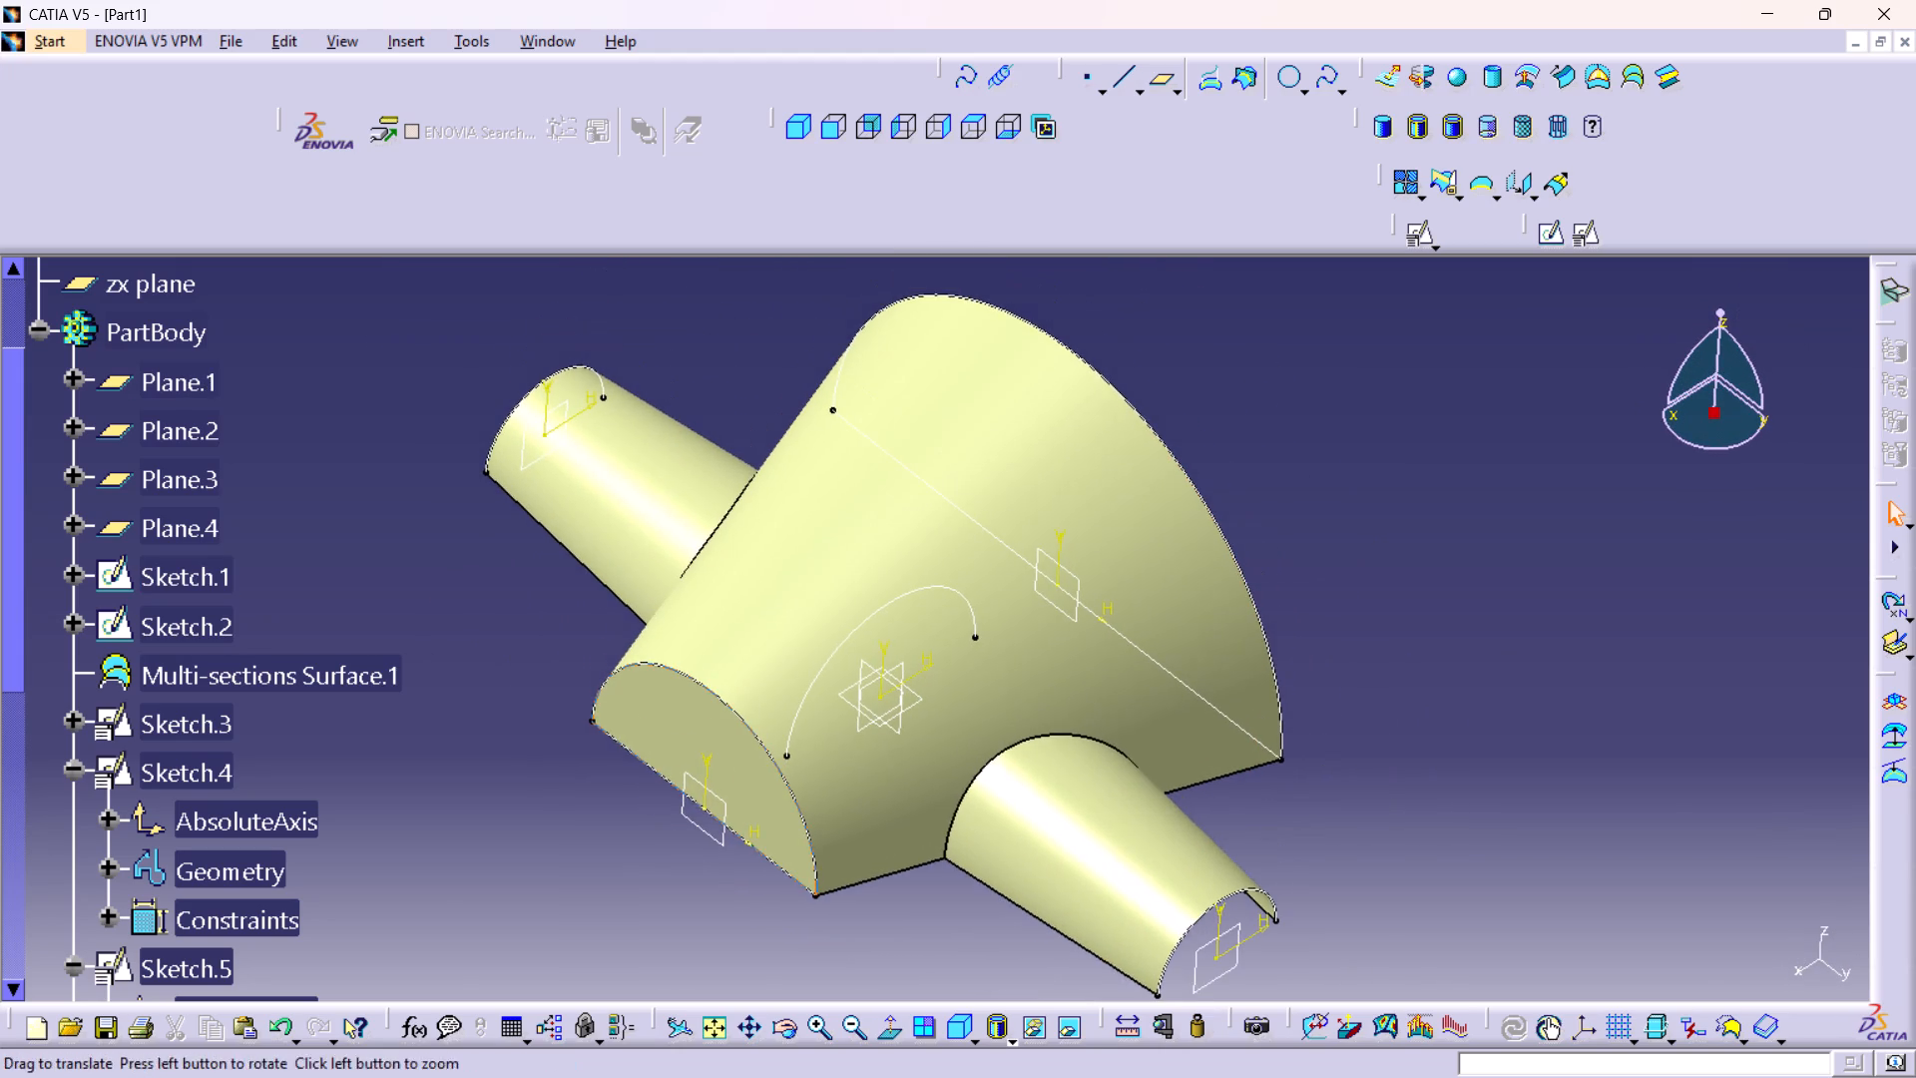
pyautogui.moveTo(748, 756); pyautogui.dragTo(728, 796, button='middle')
pyautogui.moveTo(748, 756); pyautogui.dragTo(728, 796, button='right')
pyautogui.moveTo(855, 699); pyautogui.dragTo(866, 649, button='middle')
pyautogui.rightClick(855, 699)
pyautogui.moveTo(870, 648); pyautogui.dragTo(928, 605, button='middle')
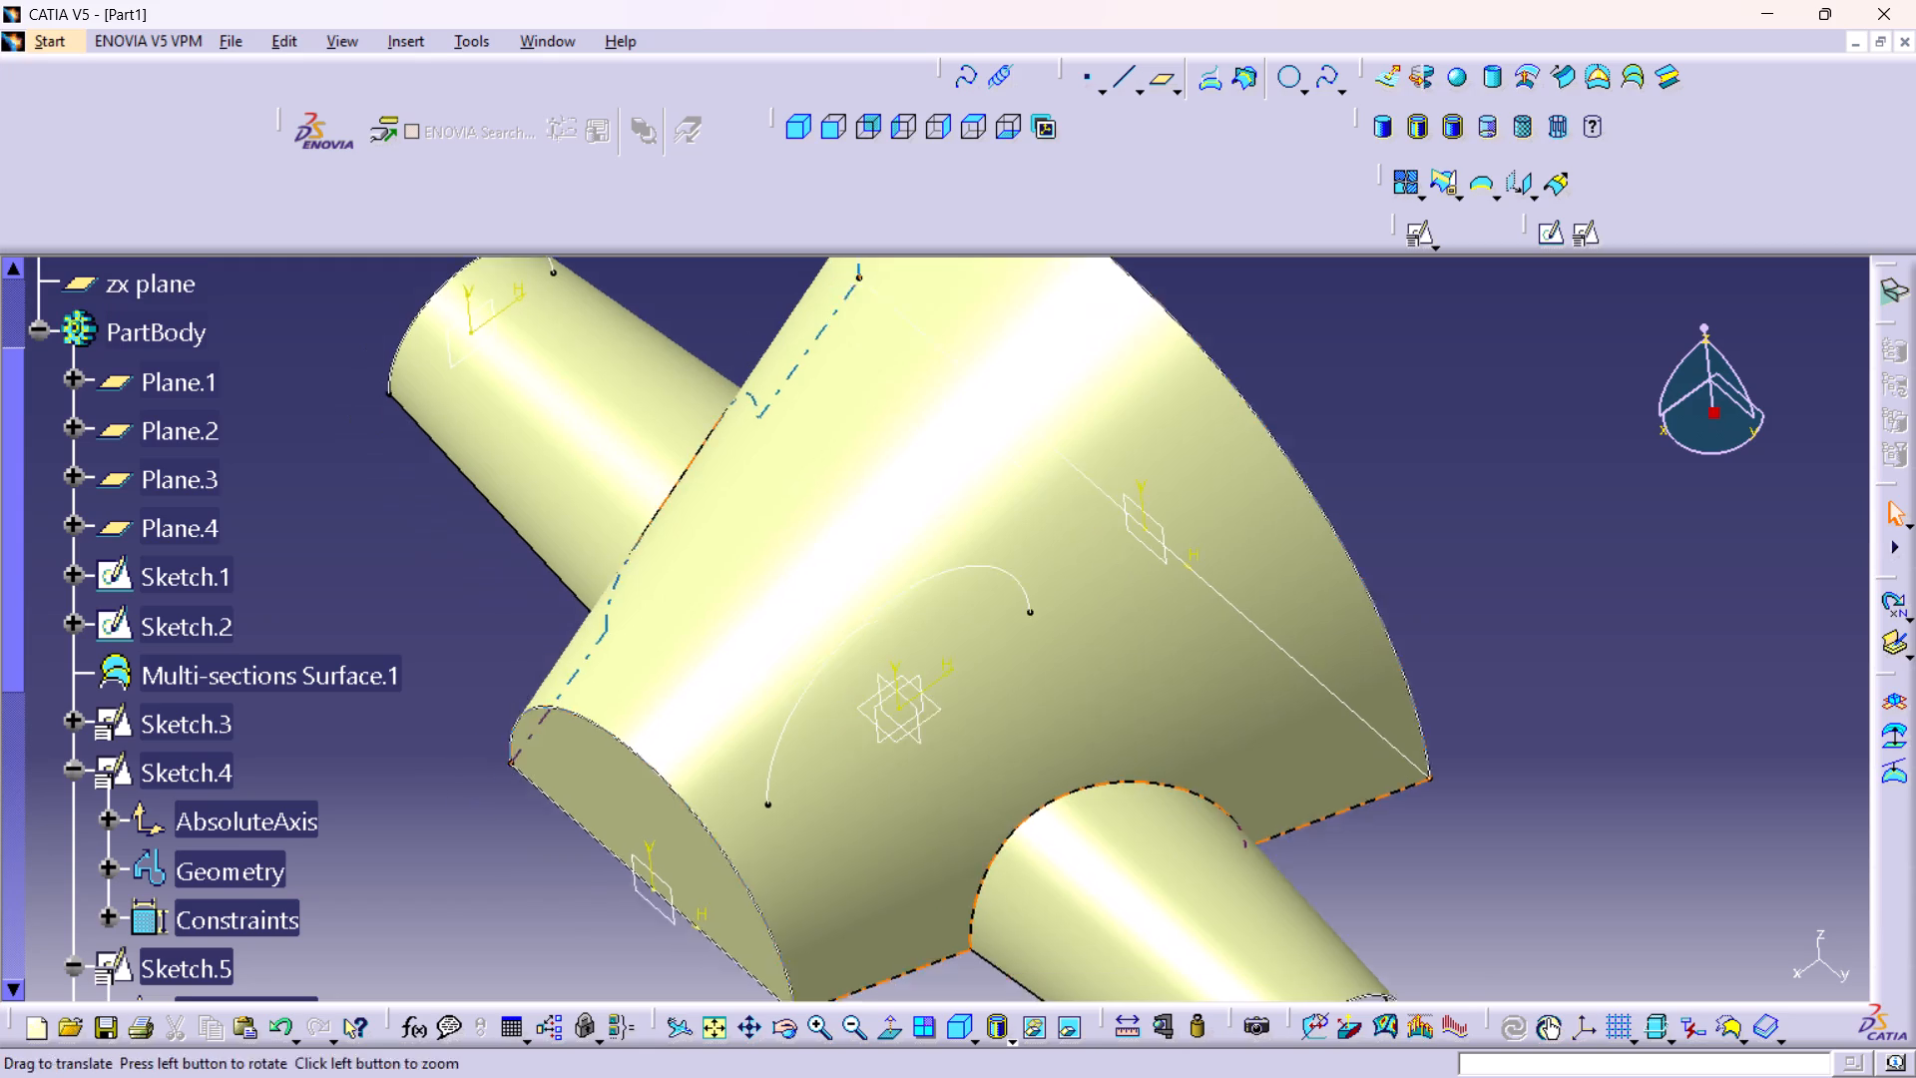
pyautogui.moveTo(928, 605); pyautogui.dragTo(1080, 612, button='middle')
pyautogui.rightClick(1040, 523)
# Create a Point-Point line joining the two lower end vertices of Sketch.3 at the first side surface's open end.
pyautogui.moveTo(1206, 769); pyautogui.dragTo(1175, 707, button='middle')
pyautogui.moveTo(1207, 767); pyautogui.dragTo(1175, 707, button='right')
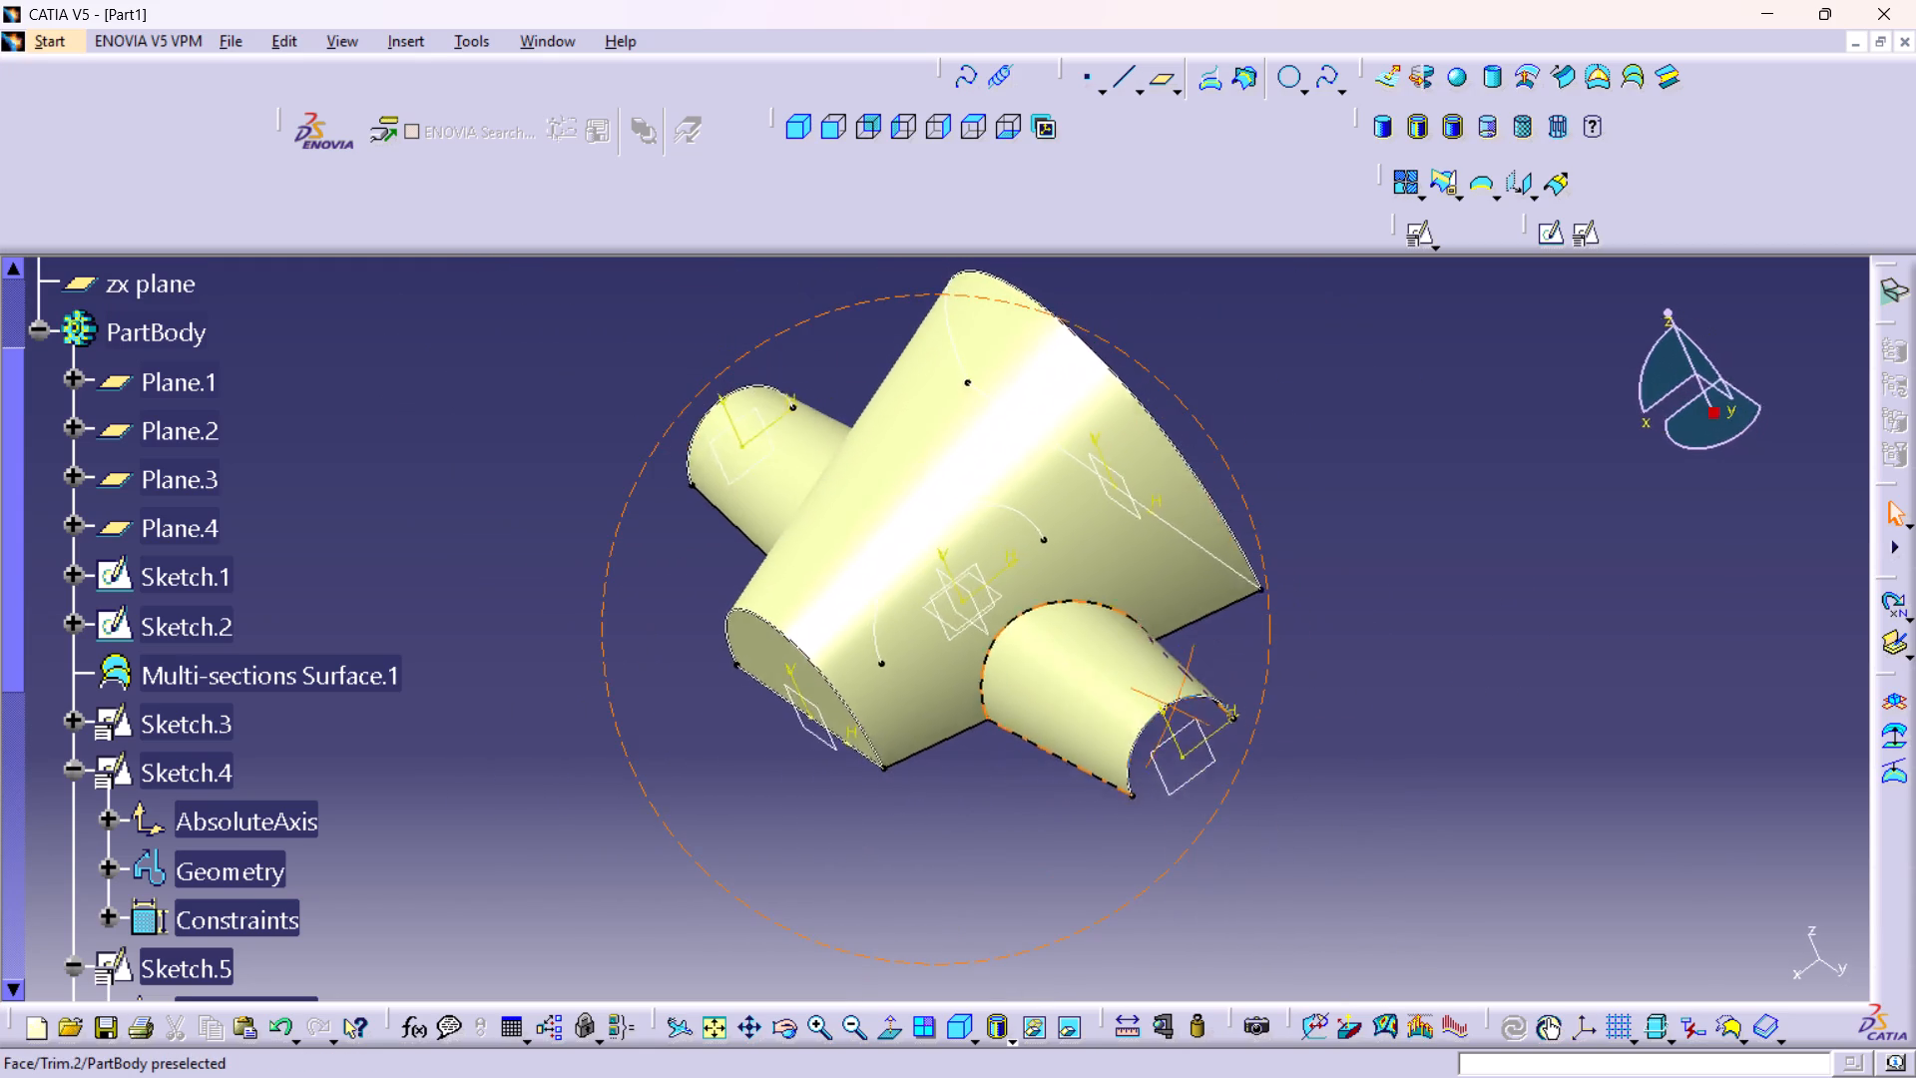
pyautogui.moveTo(1175, 707); pyautogui.dragTo(1134, 689, button='right')
pyautogui.moveTo(1175, 707); pyautogui.dragTo(1121, 670, button='middle')
pyautogui.moveTo(1156, 703); pyautogui.dragTo(1128, 587, button='middle')
pyautogui.rightClick(1156, 703)
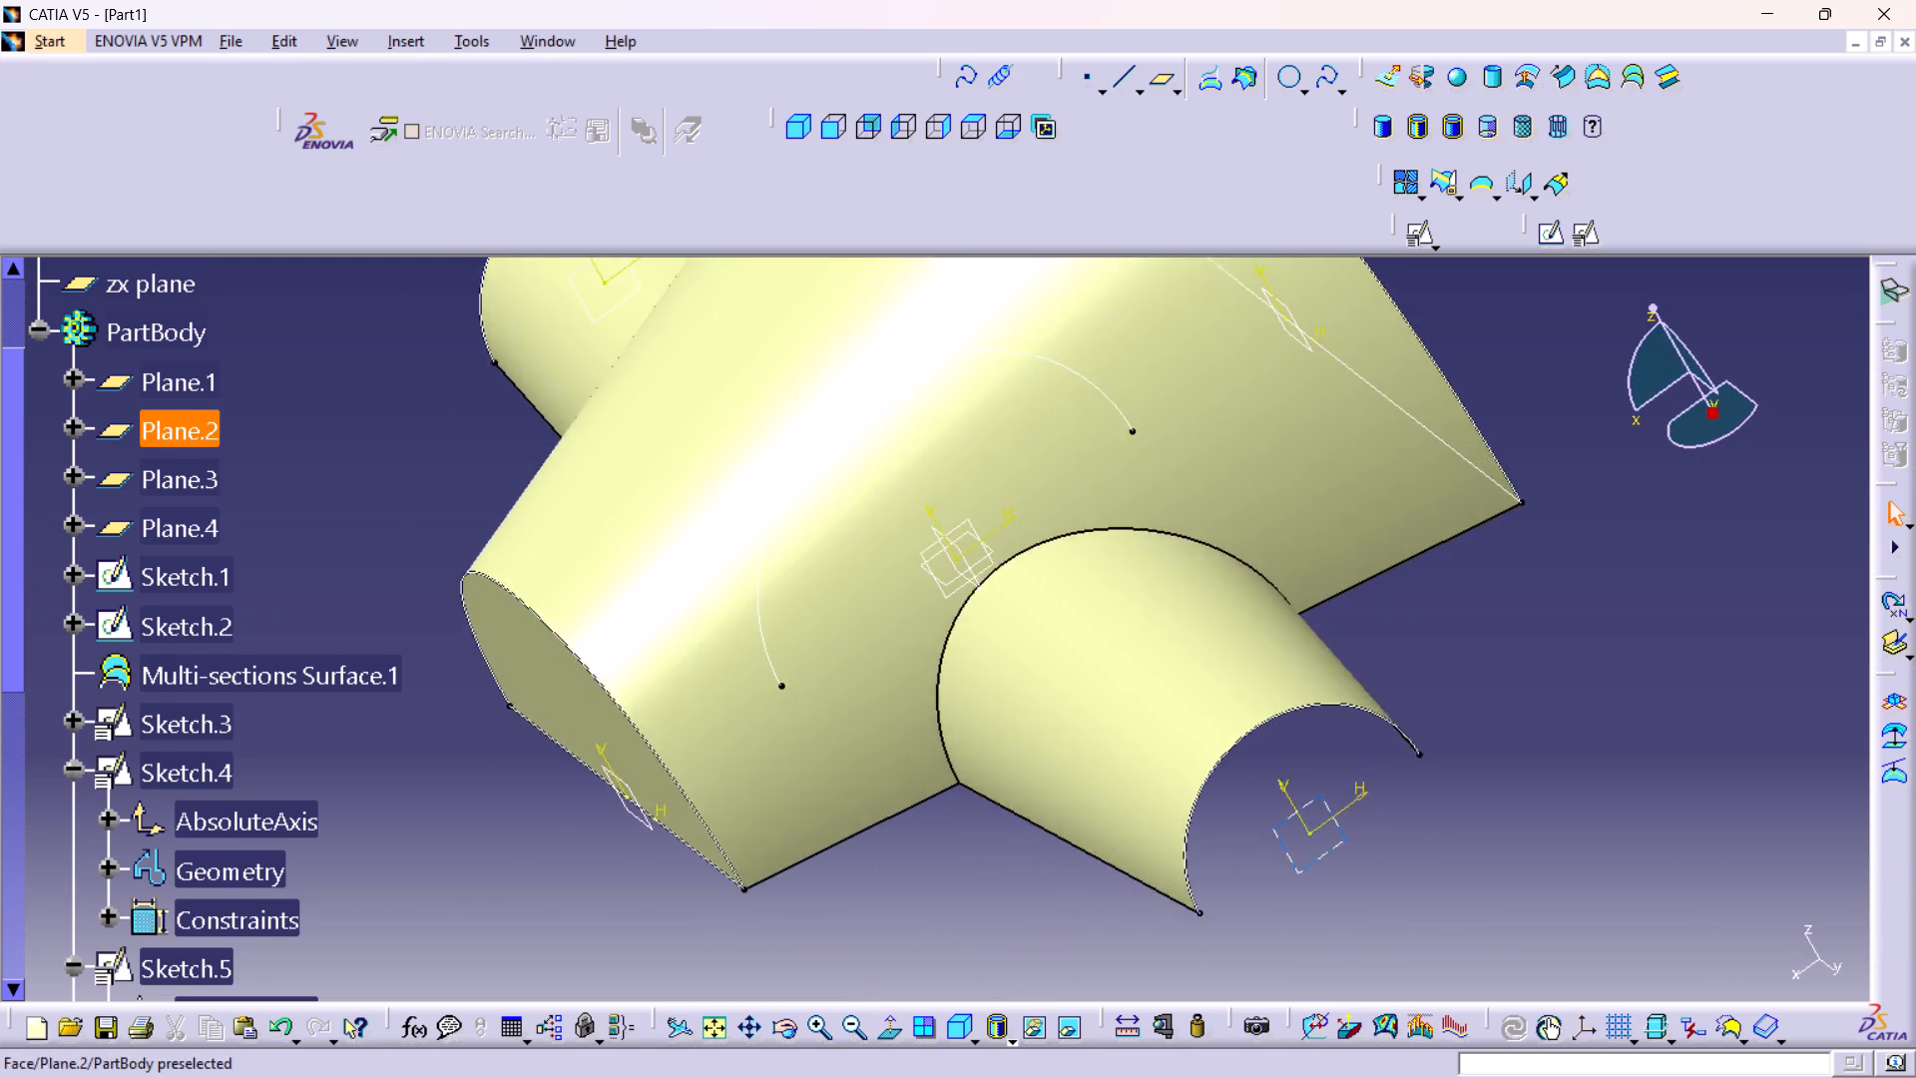
pyautogui.moveTo(1128, 587); pyautogui.dragTo(1128, 586, button='middle')
pyautogui.moveTo(1244, 770); pyautogui.dragTo(868, 631, button='middle')
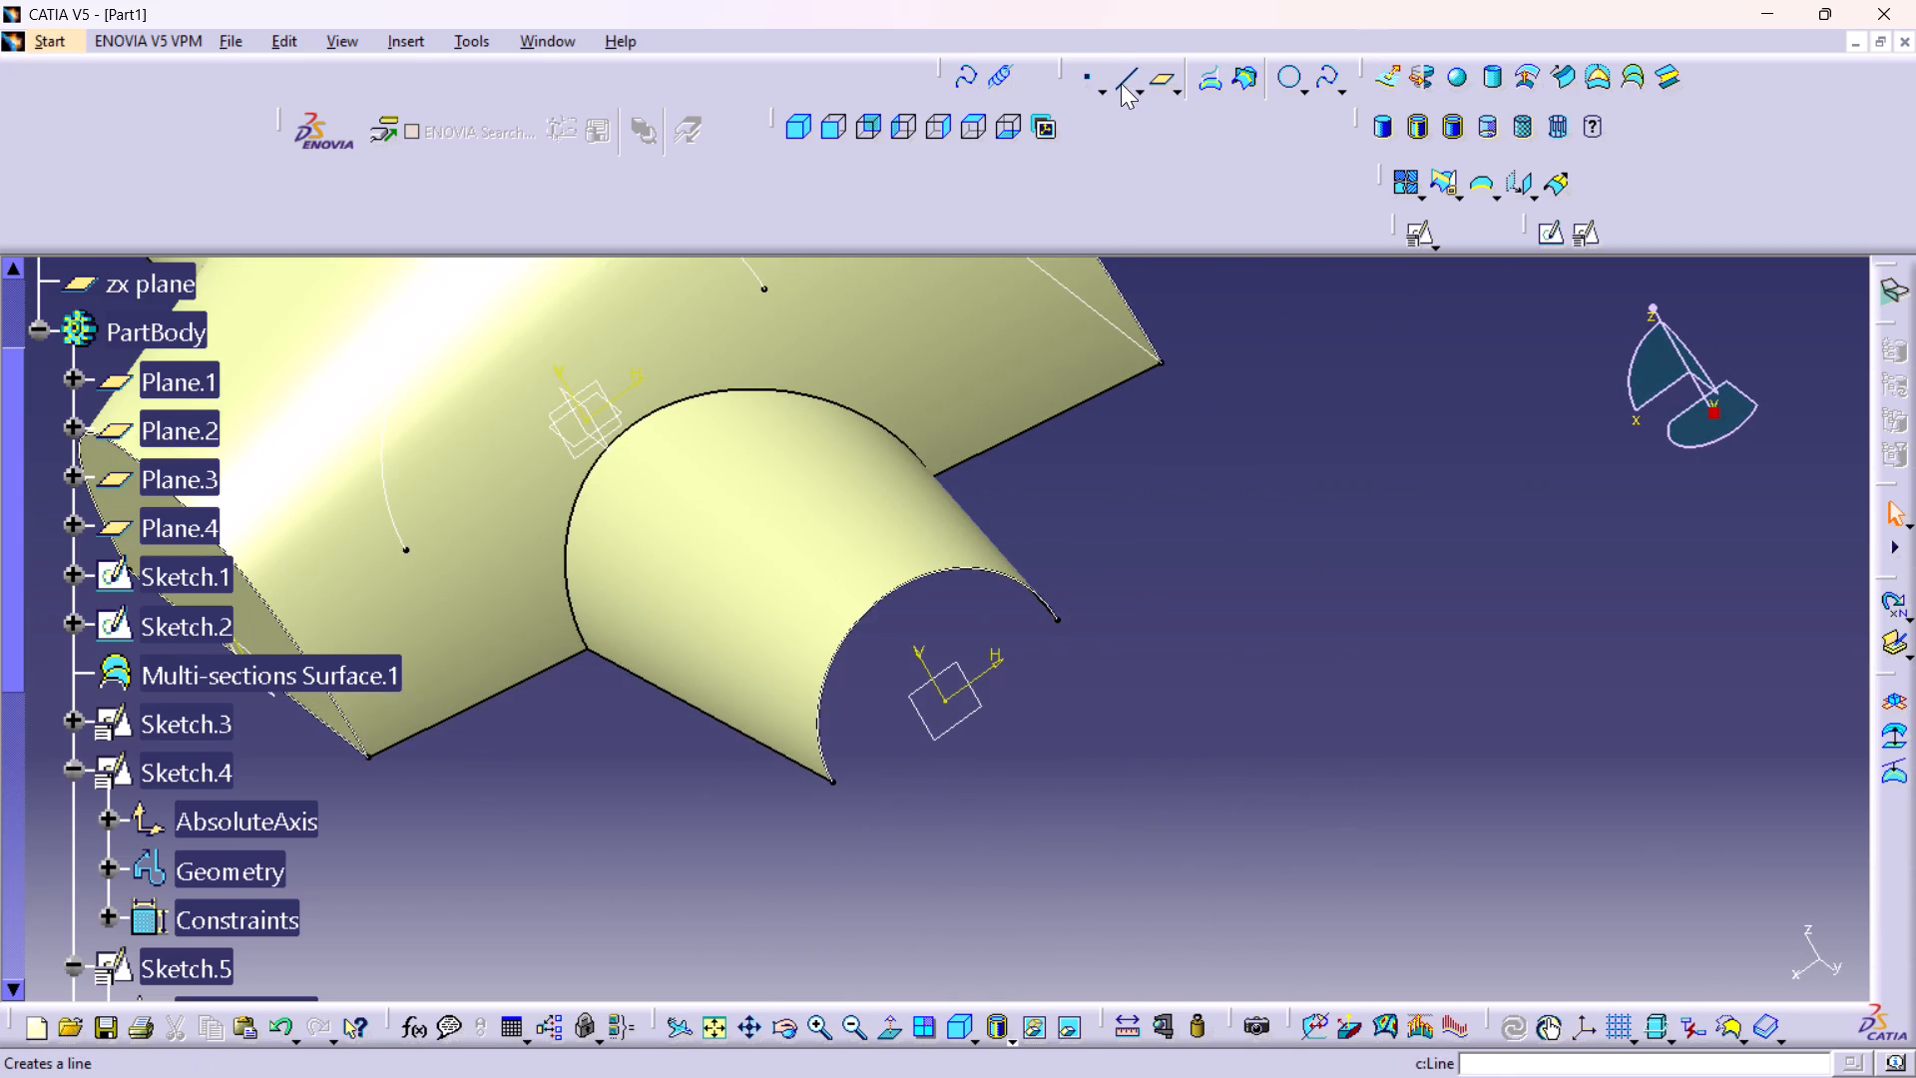
pyautogui.click(1121, 83)
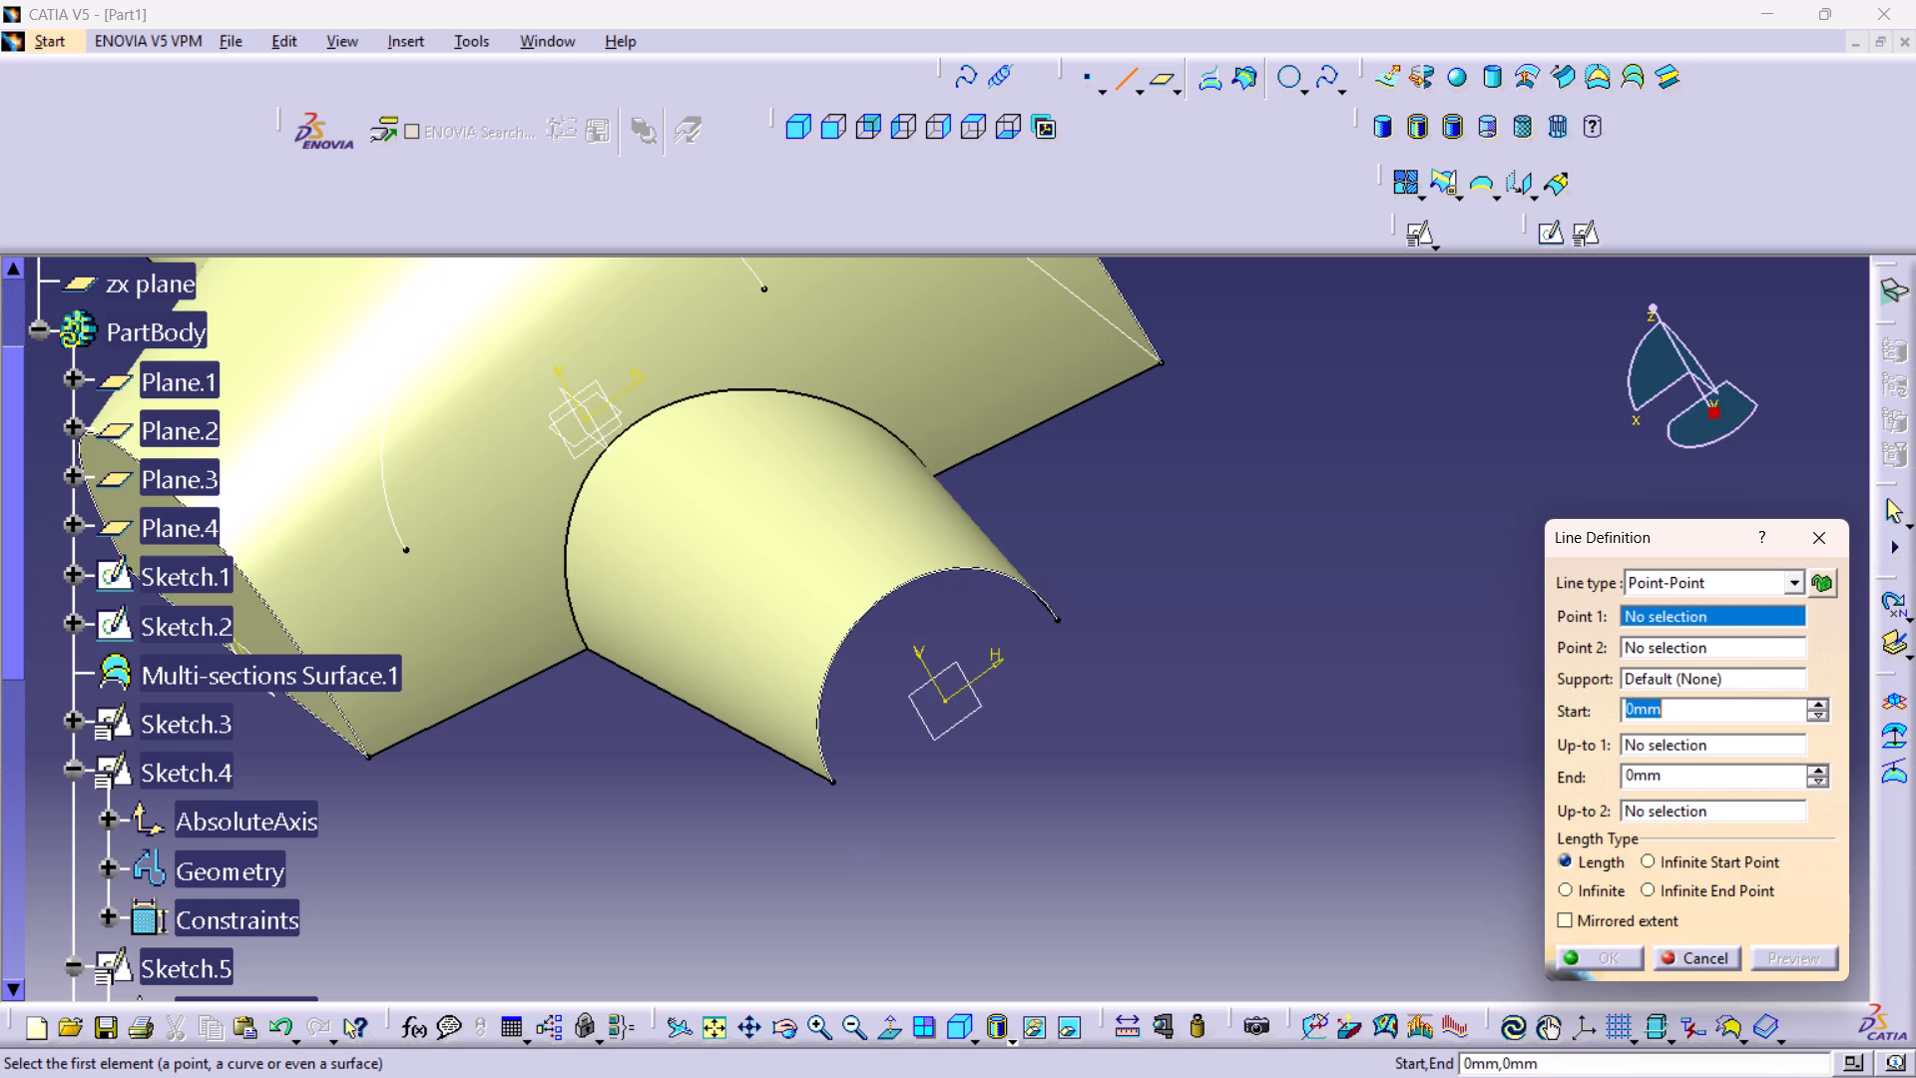
pyautogui.click(830, 783)
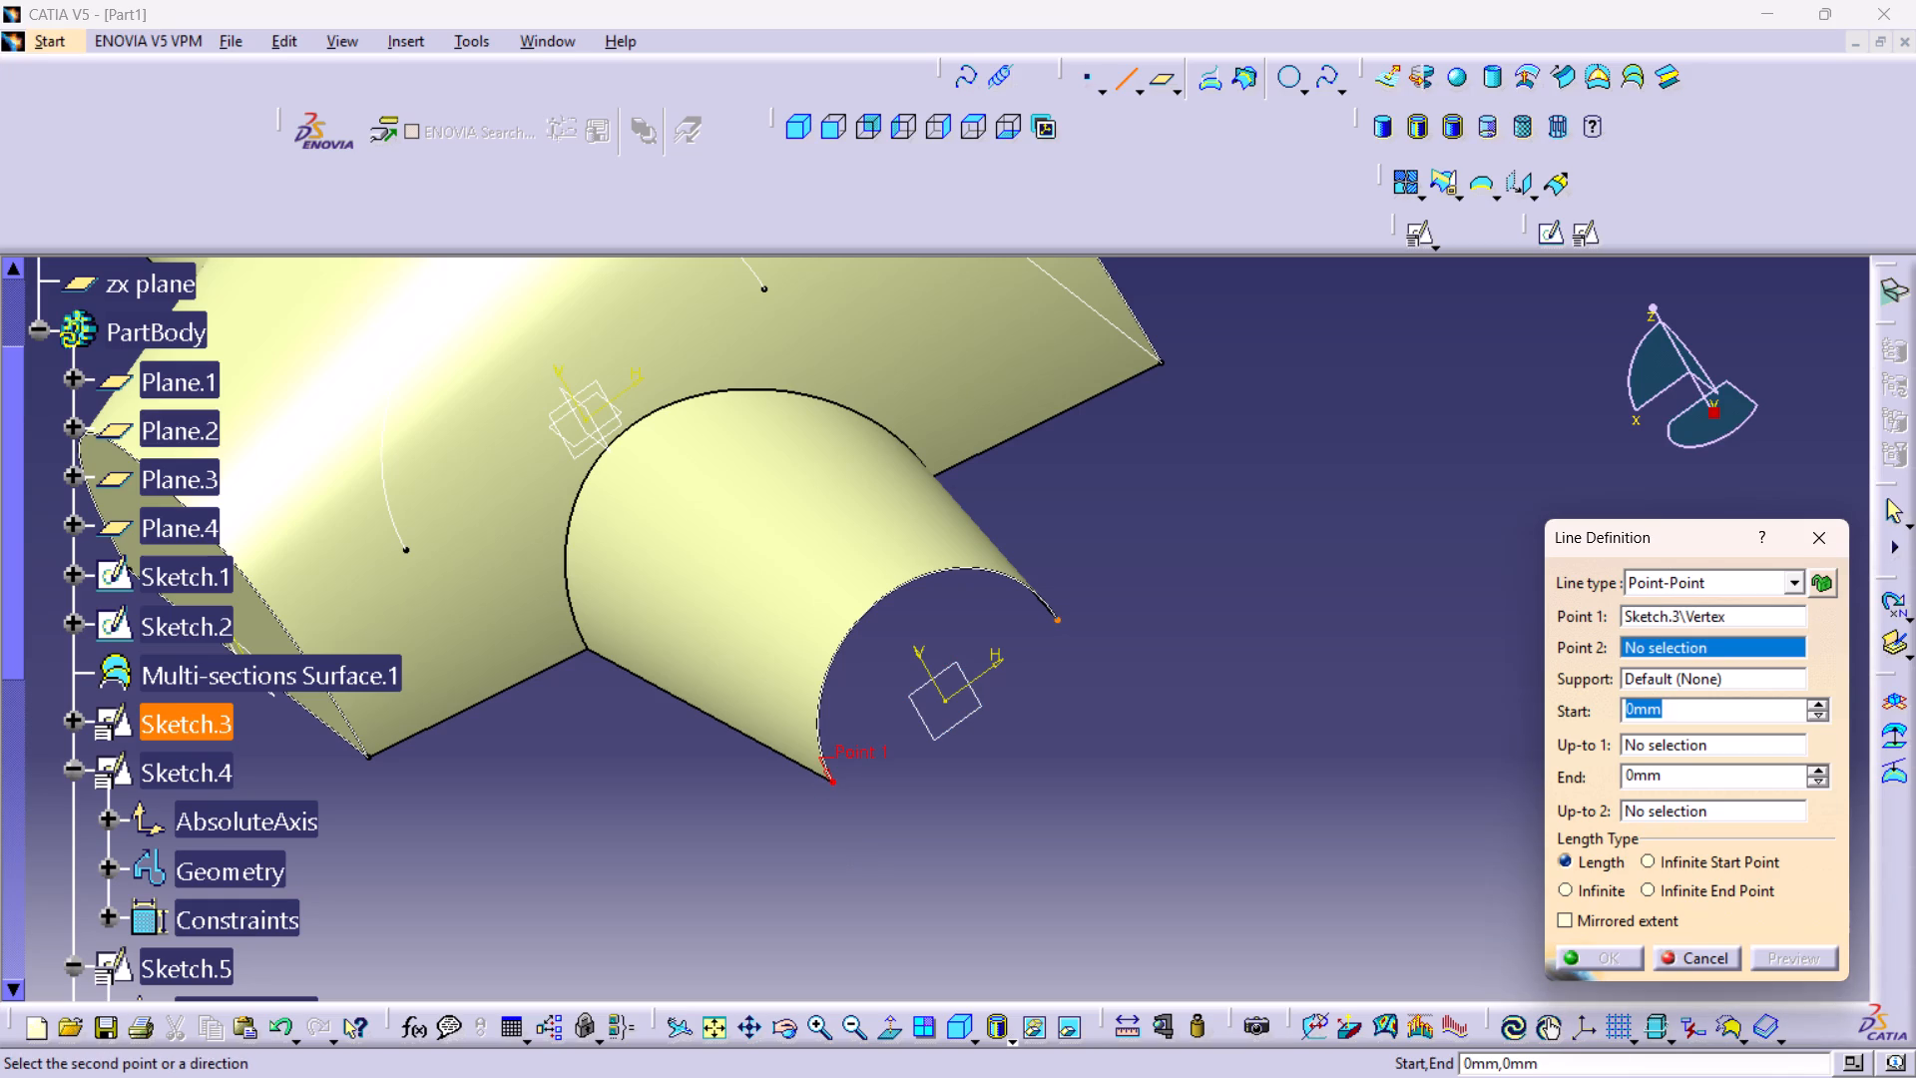
pyautogui.click(1059, 623)
pyautogui.click(1599, 963)
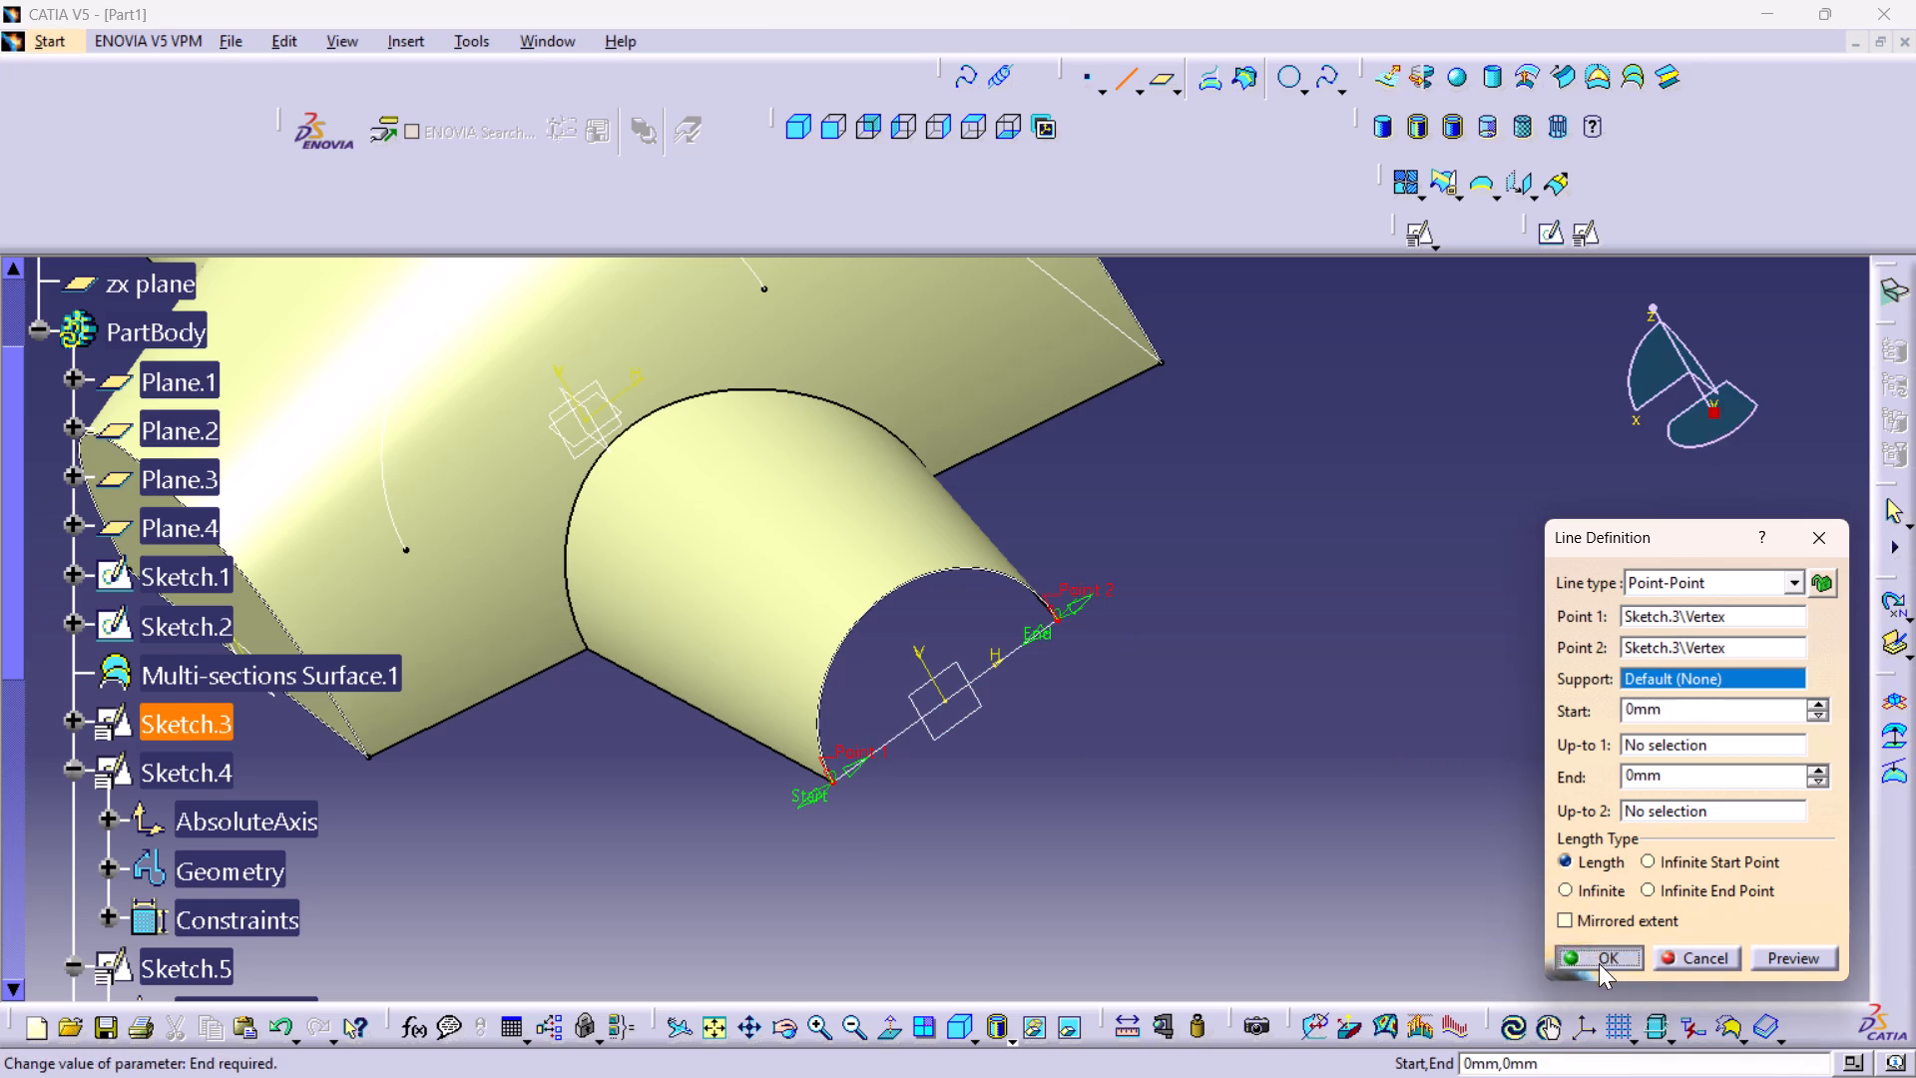
# Fill the first side surface's open end, using its new base line and the Sketch.3 arc as the closed boundary.
pyautogui.click(1593, 72)
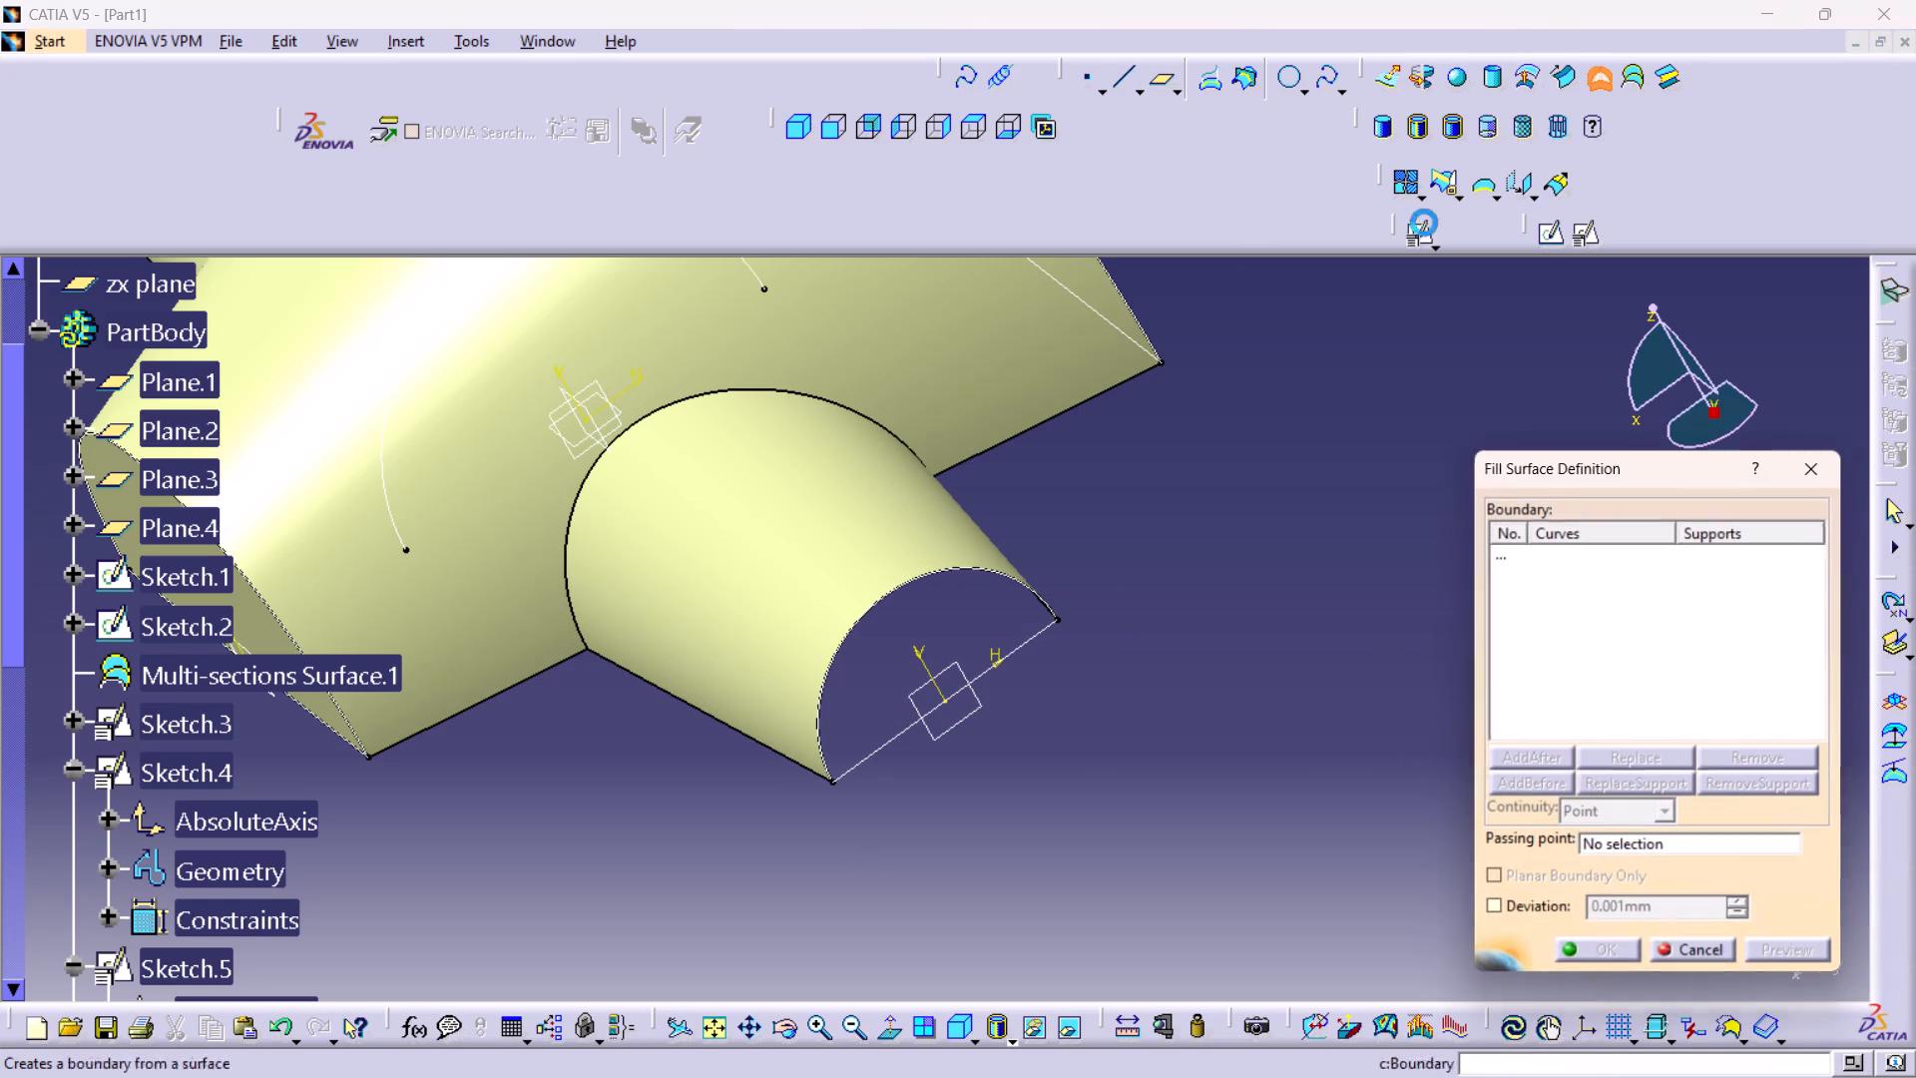
pyautogui.click(1034, 634)
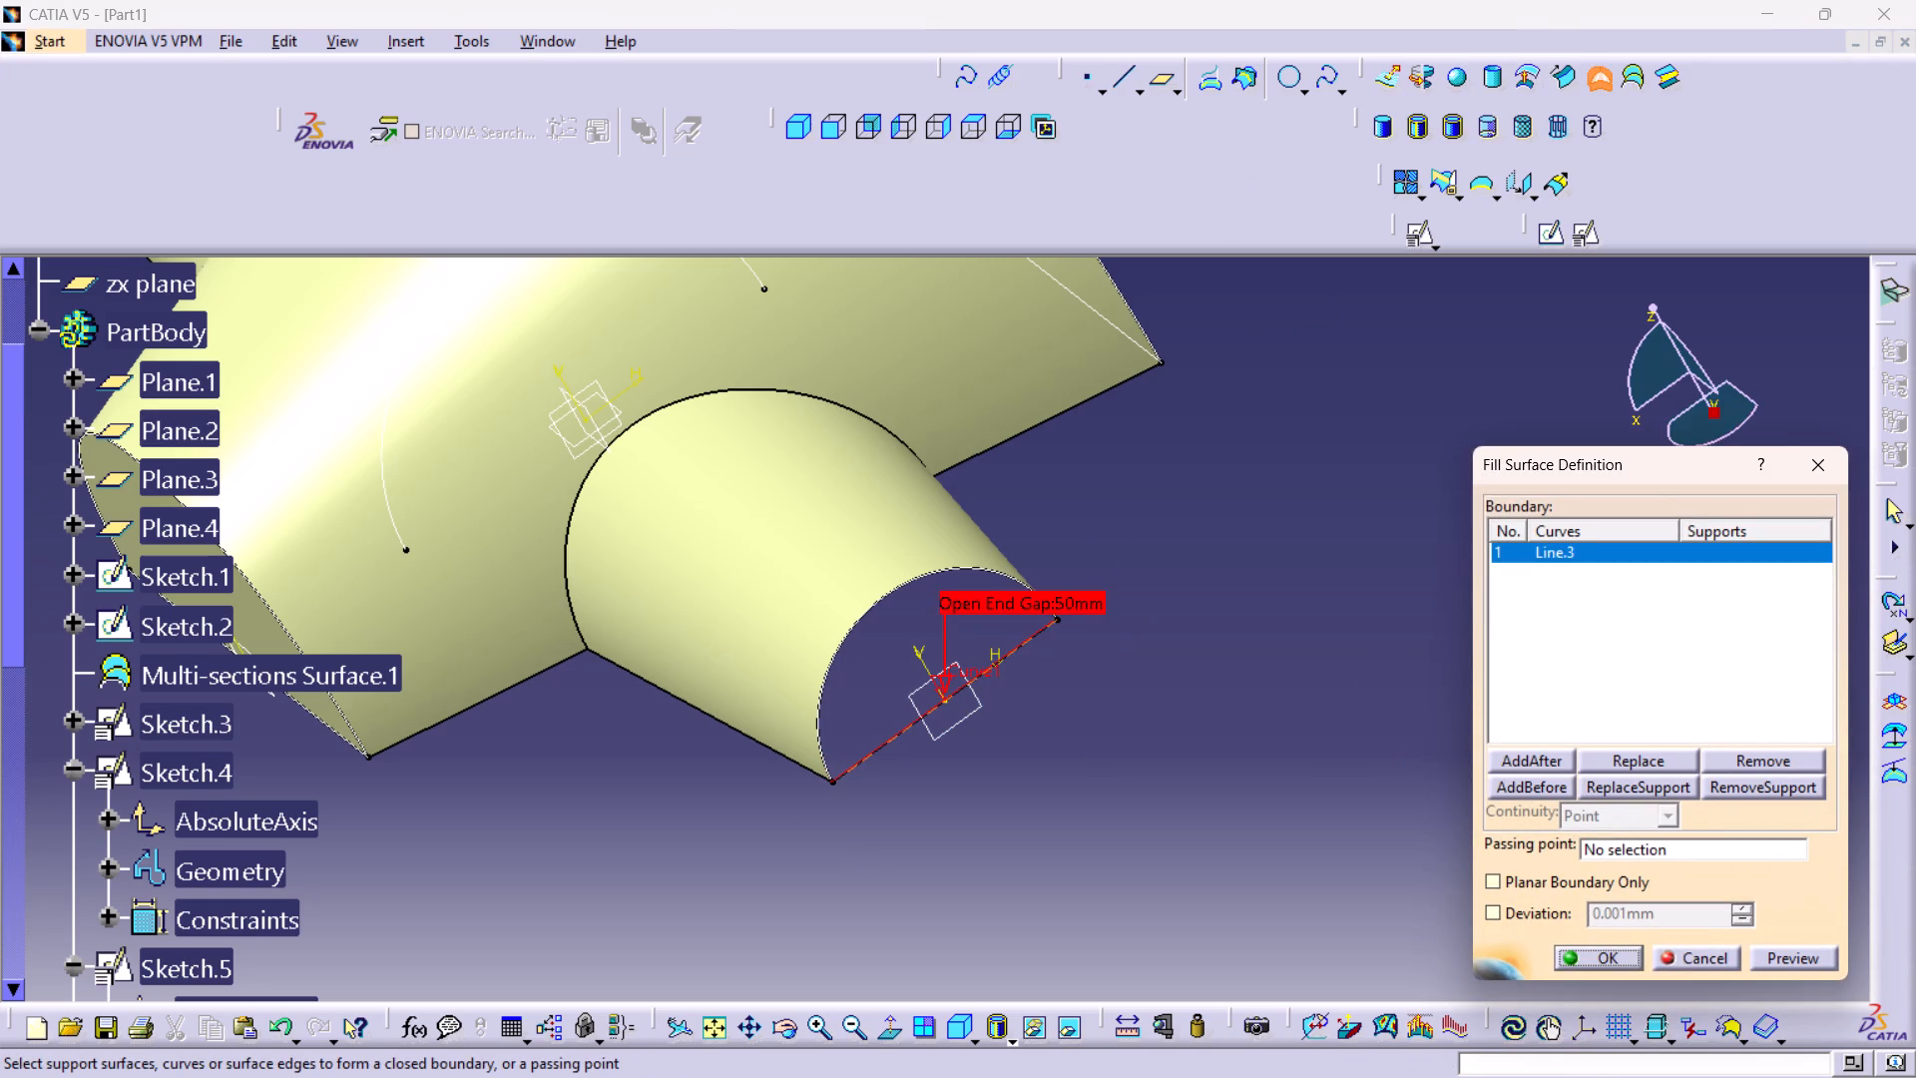
pyautogui.click(918, 578)
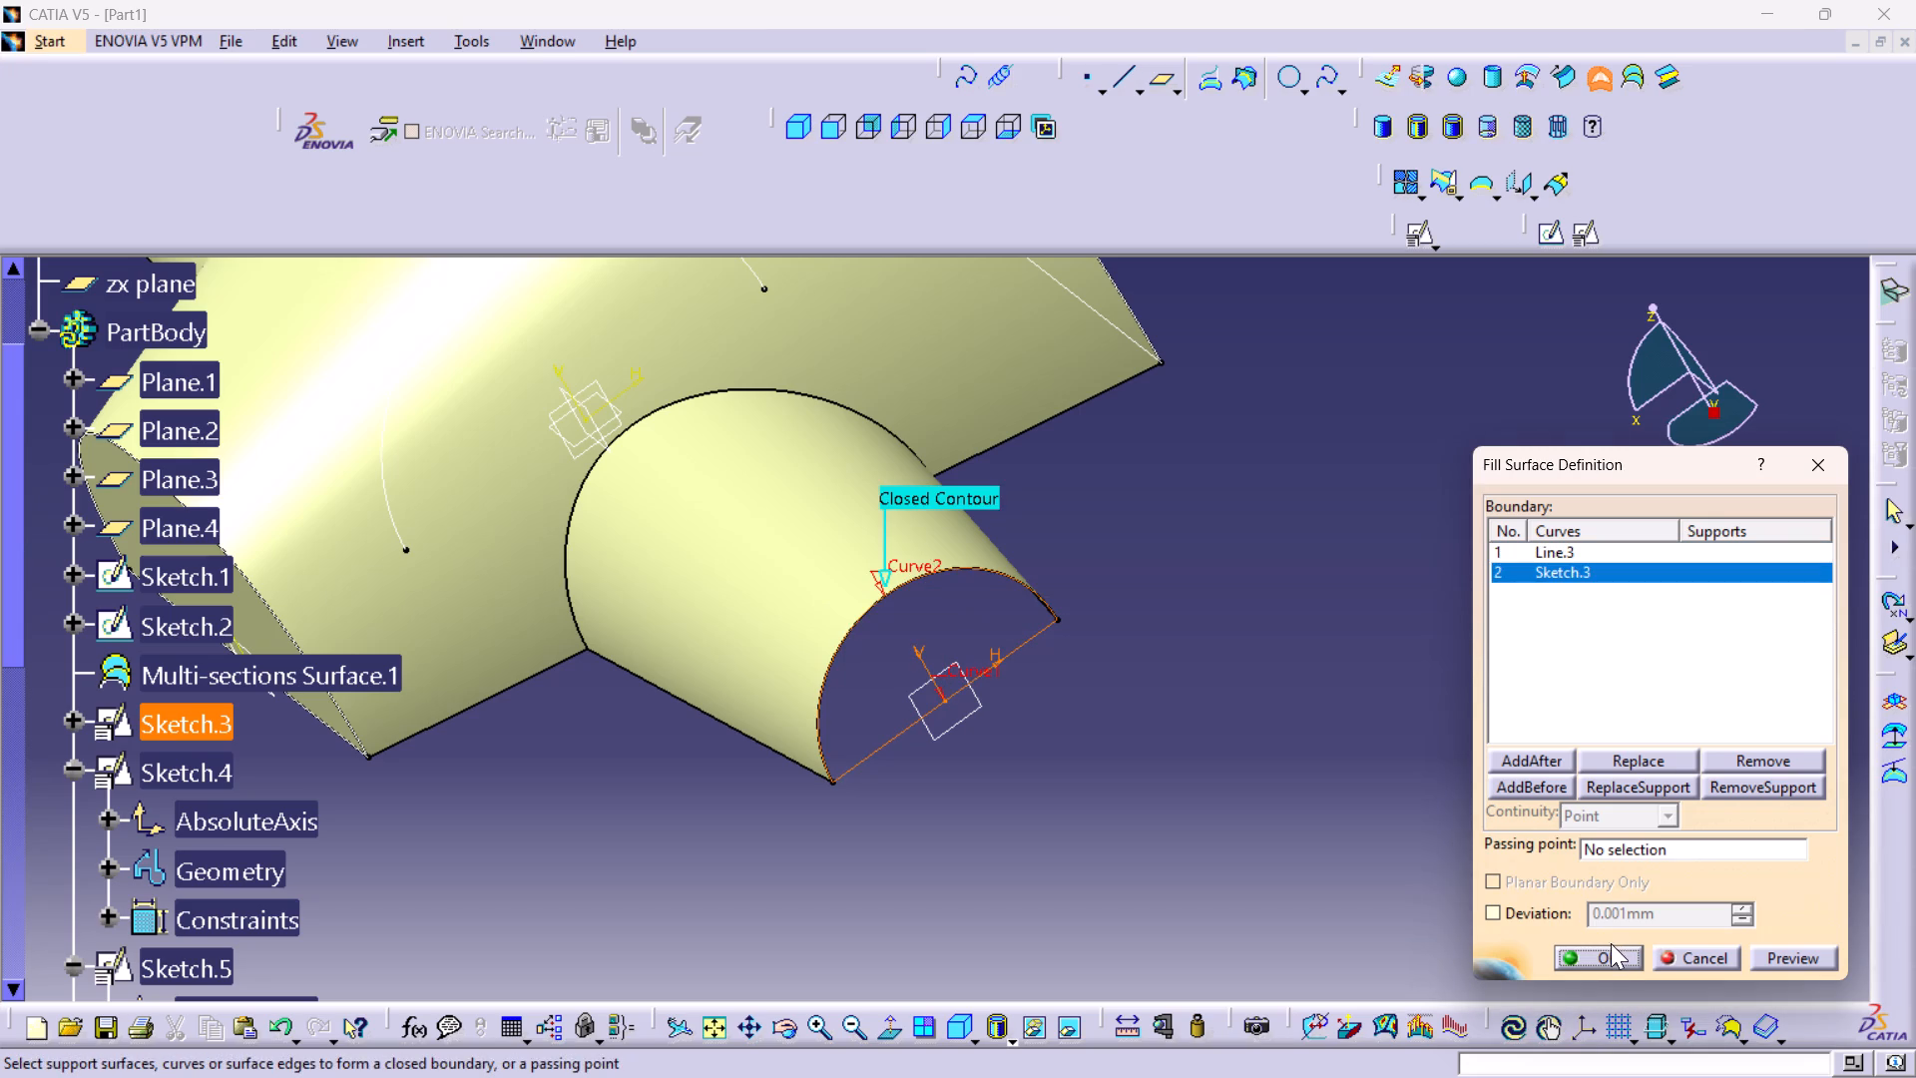
pyautogui.click(1598, 962)
# Create a Point-Point line joining the two lower end vertices of Sketch.4 at the opposite side surface's open end.
pyautogui.moveTo(617, 822); pyautogui.dragTo(1216, 749, button='middle')
pyautogui.moveTo(617, 822); pyautogui.dragTo(1216, 741, button='right')
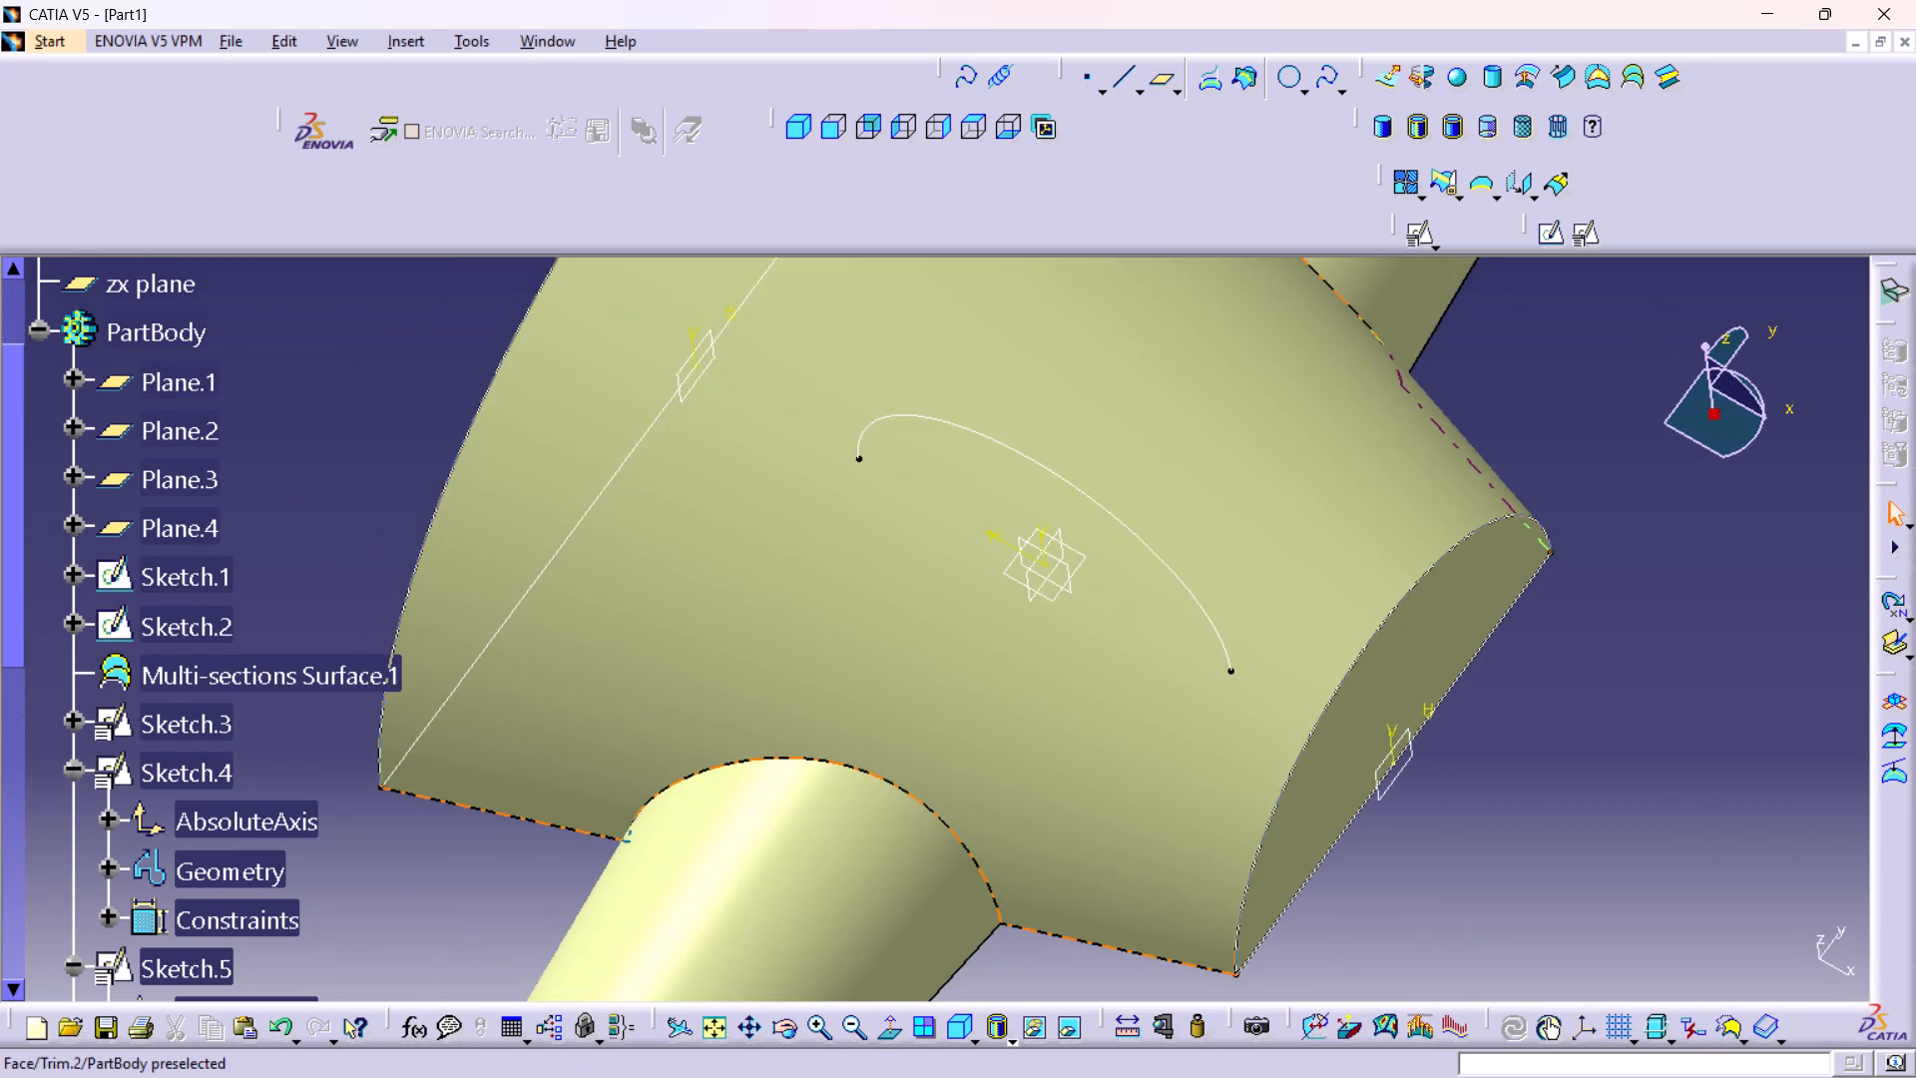
pyautogui.moveTo(773, 727); pyautogui.dragTo(923, 401, button='middle')
pyautogui.moveTo(841, 657); pyautogui.dragTo(871, 482, button='middle')
pyautogui.moveTo(838, 632); pyautogui.dragTo(871, 482, button='right')
pyautogui.moveTo(936, 448); pyautogui.dragTo(1027, 623, button='middle')
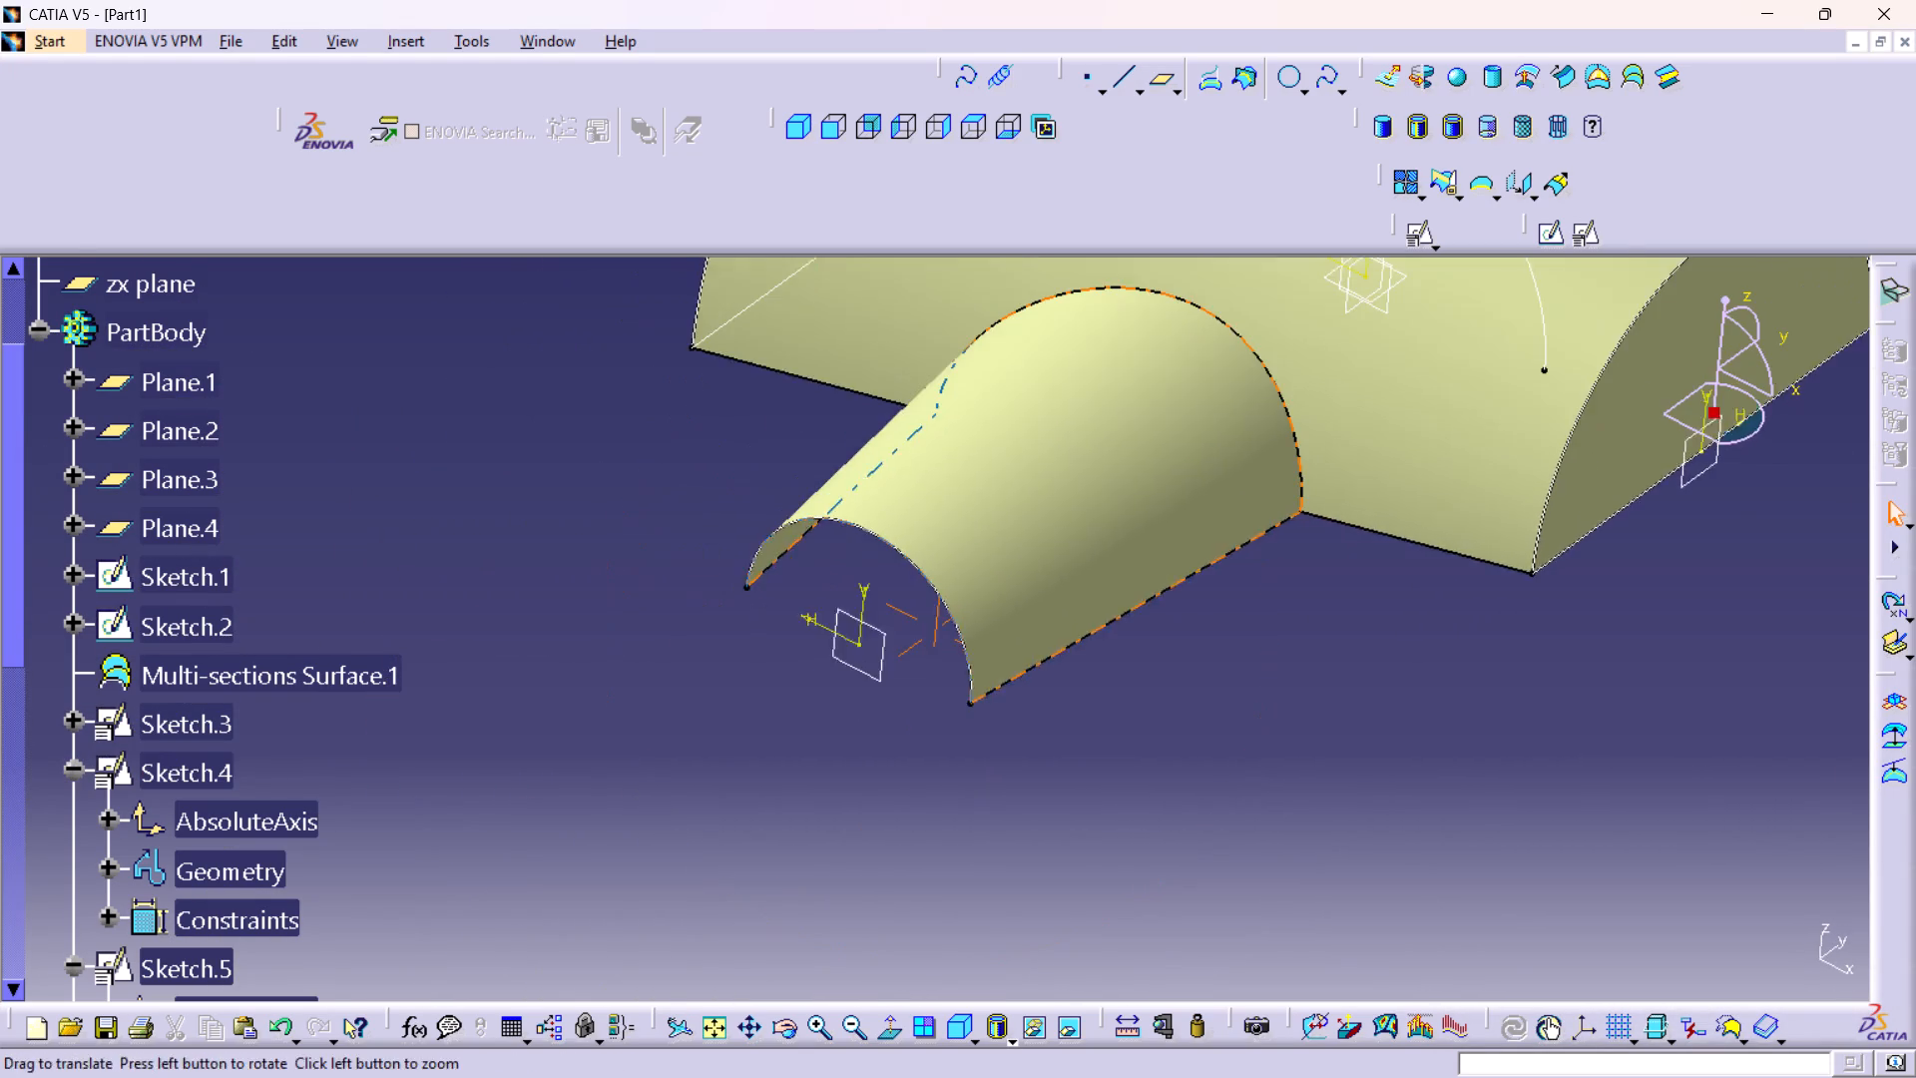
pyautogui.moveTo(1027, 623); pyautogui.dragTo(1040, 674, button='middle')
pyautogui.click(1124, 80)
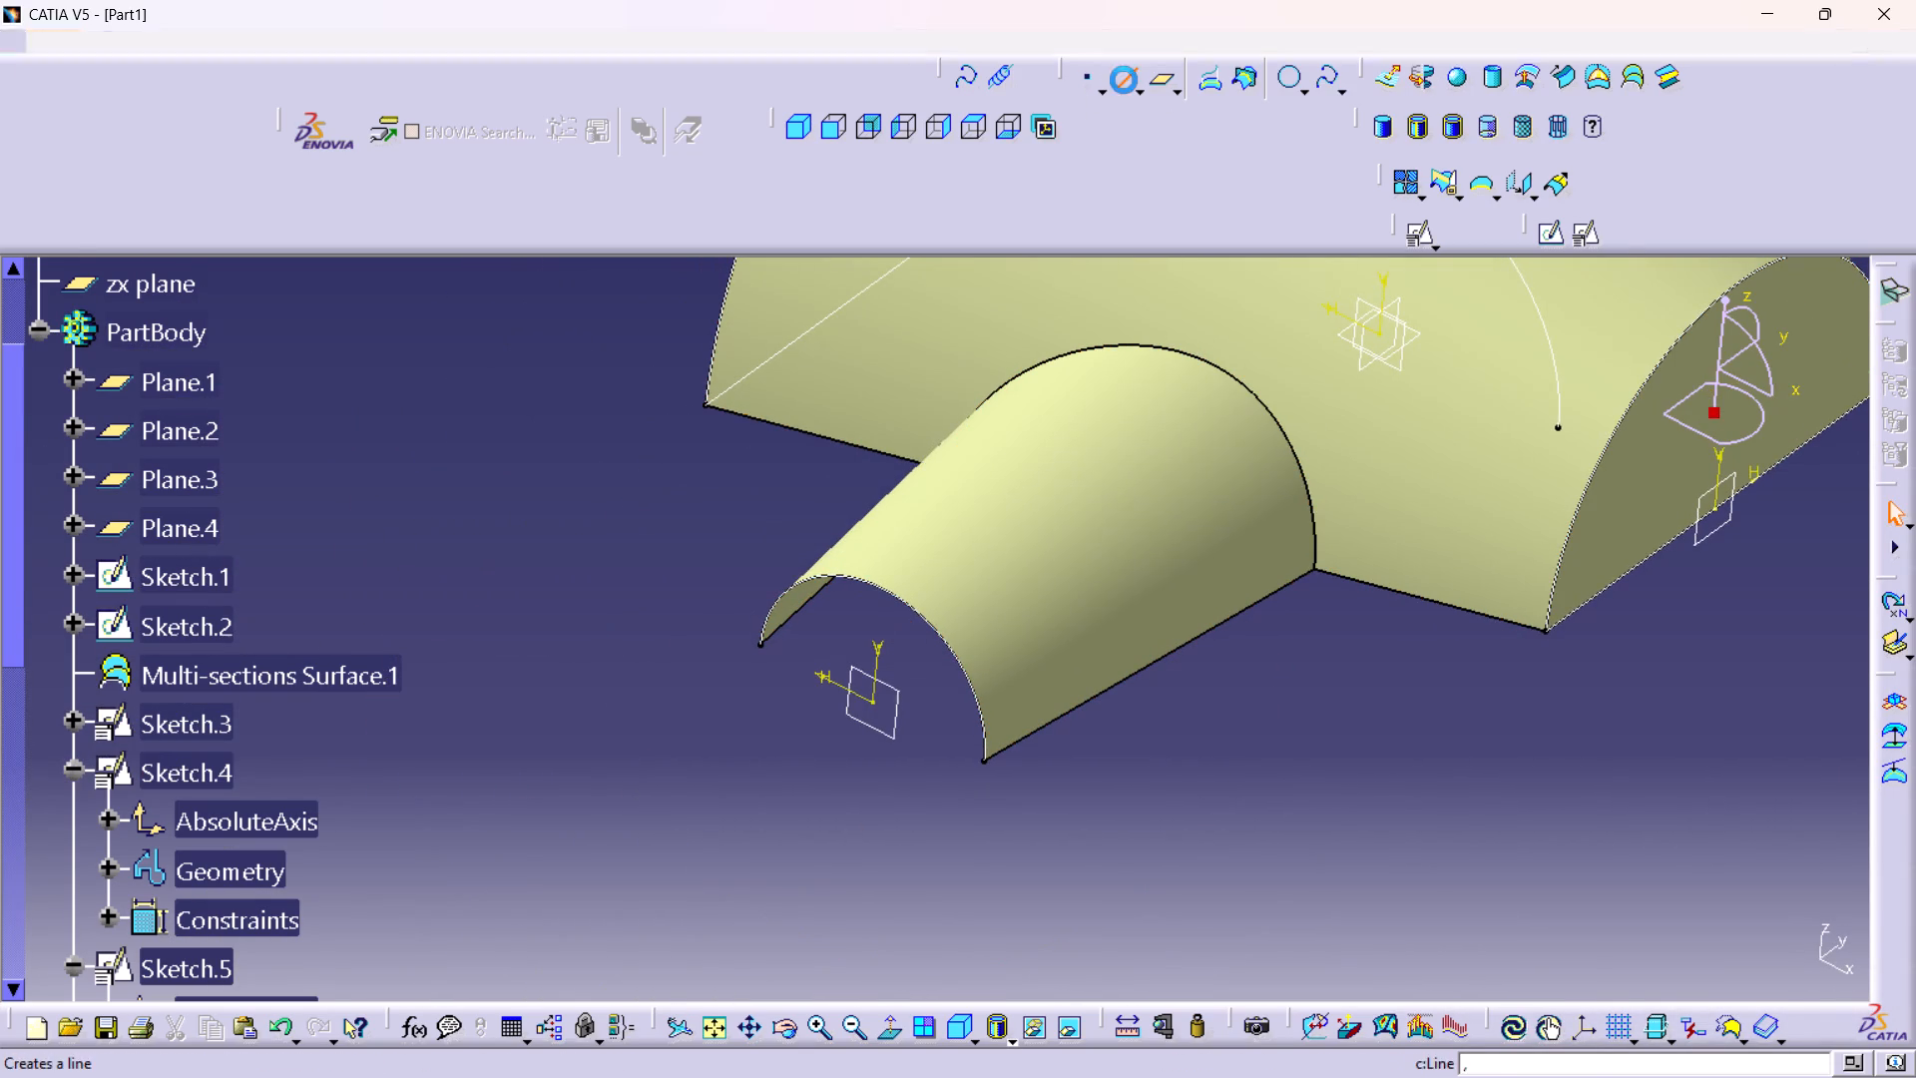
pyautogui.click(756, 649)
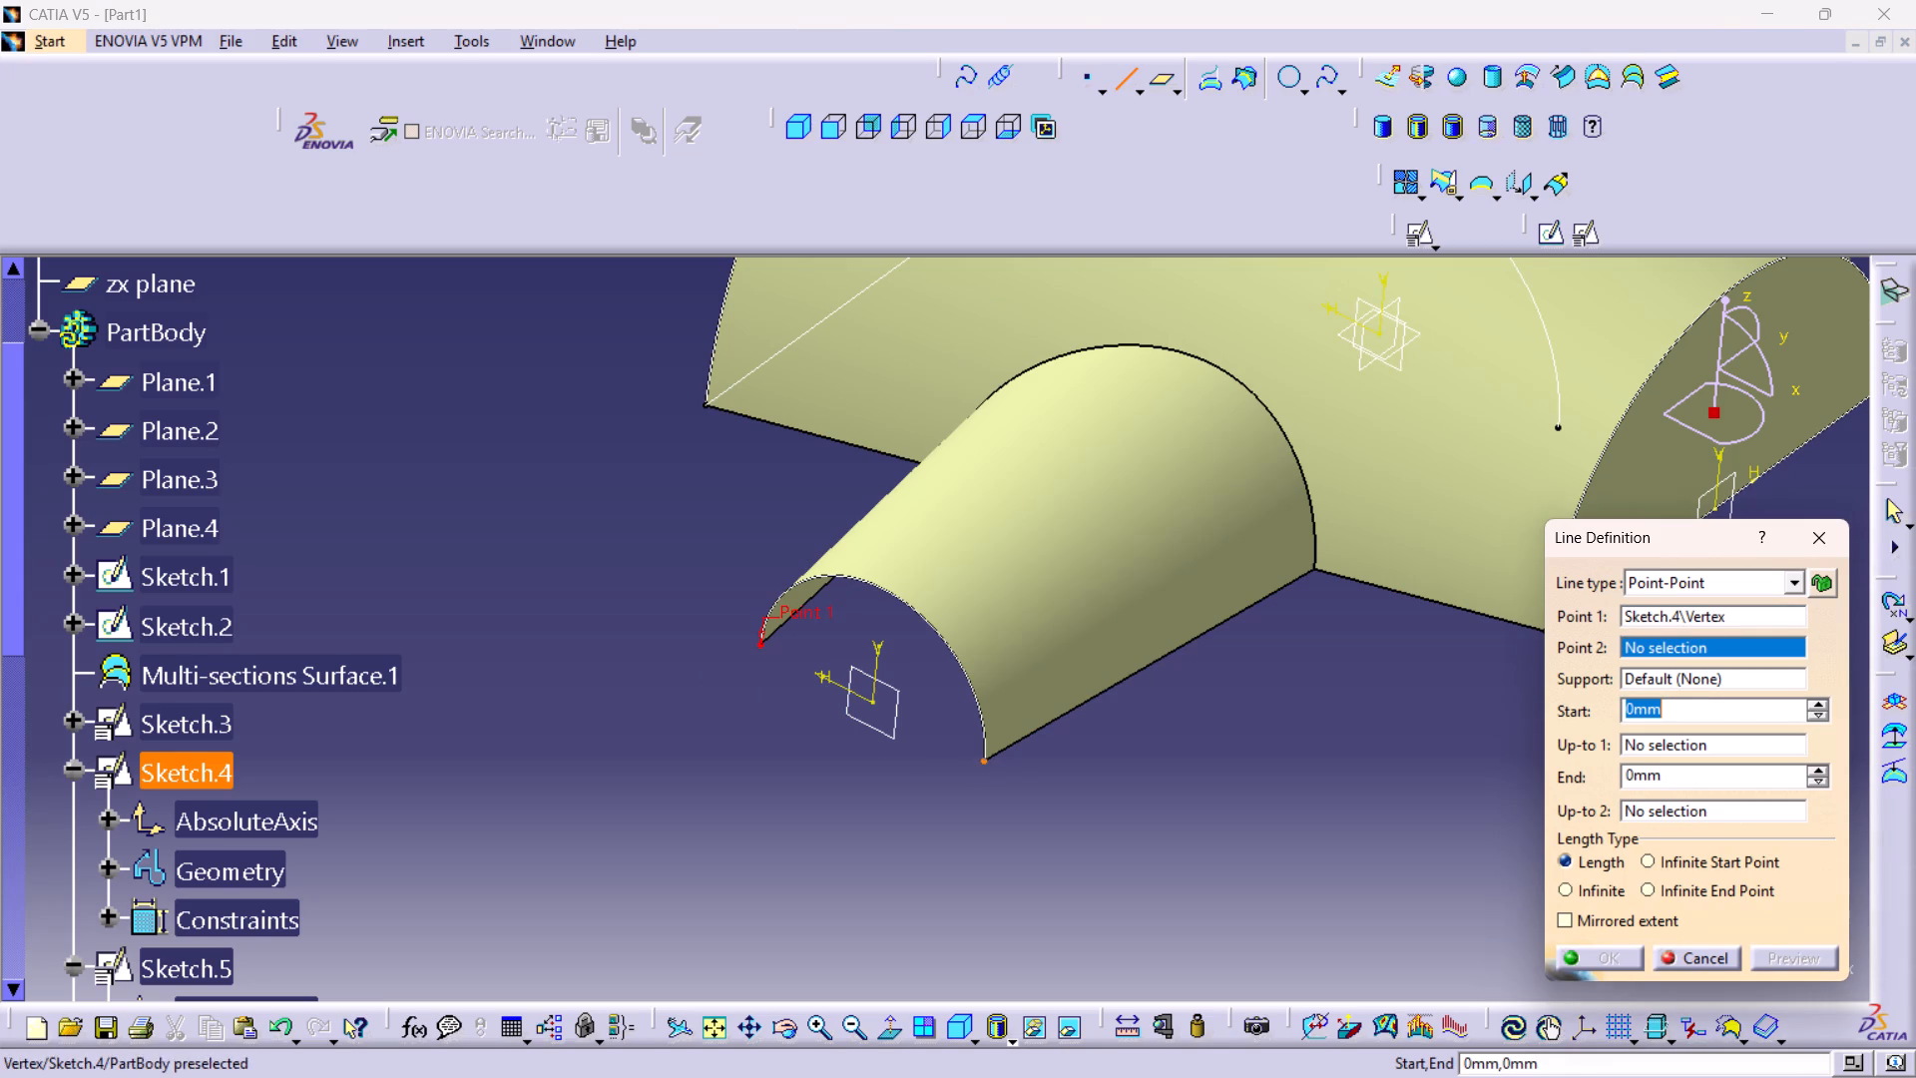
pyautogui.click(981, 762)
pyautogui.click(1586, 955)
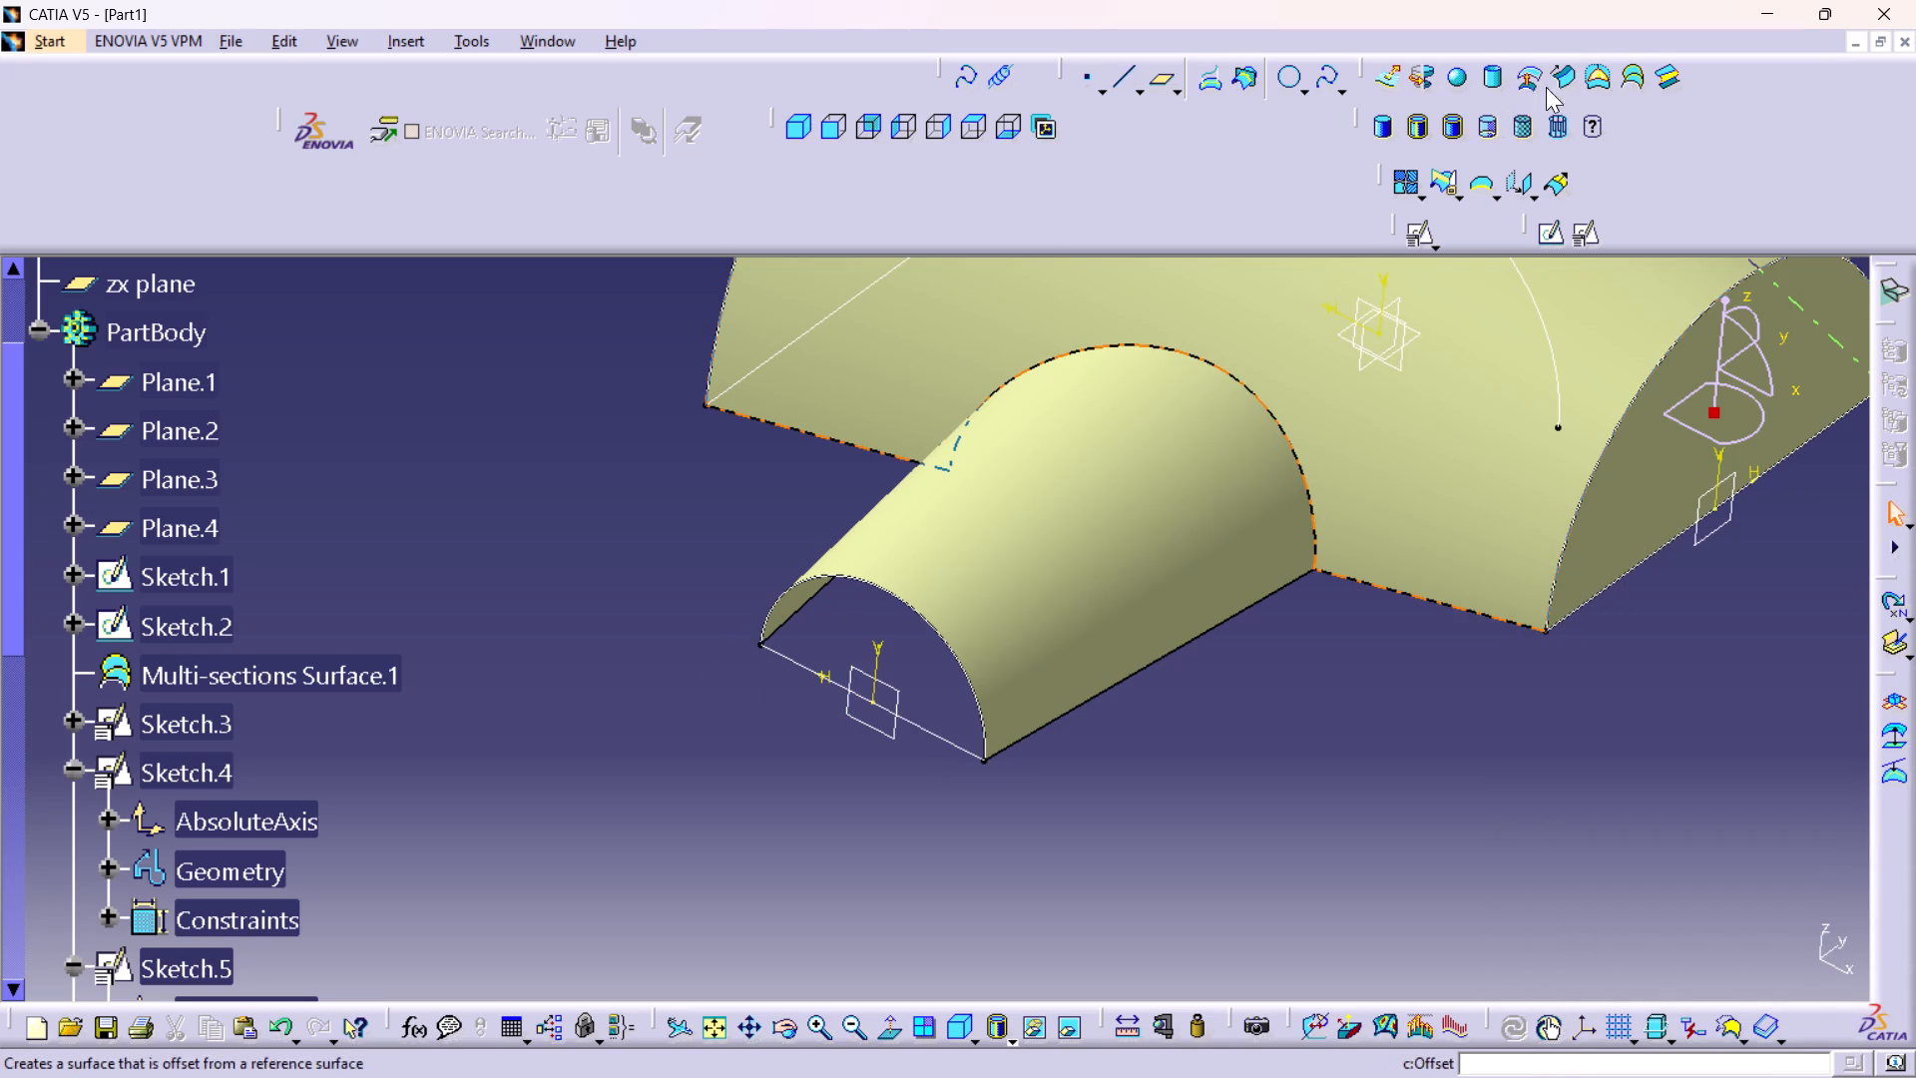
# Fill the opposite side surface's open end, using its new base line and the Sketch.4 arc as the closed boundary.
pyautogui.click(1591, 80)
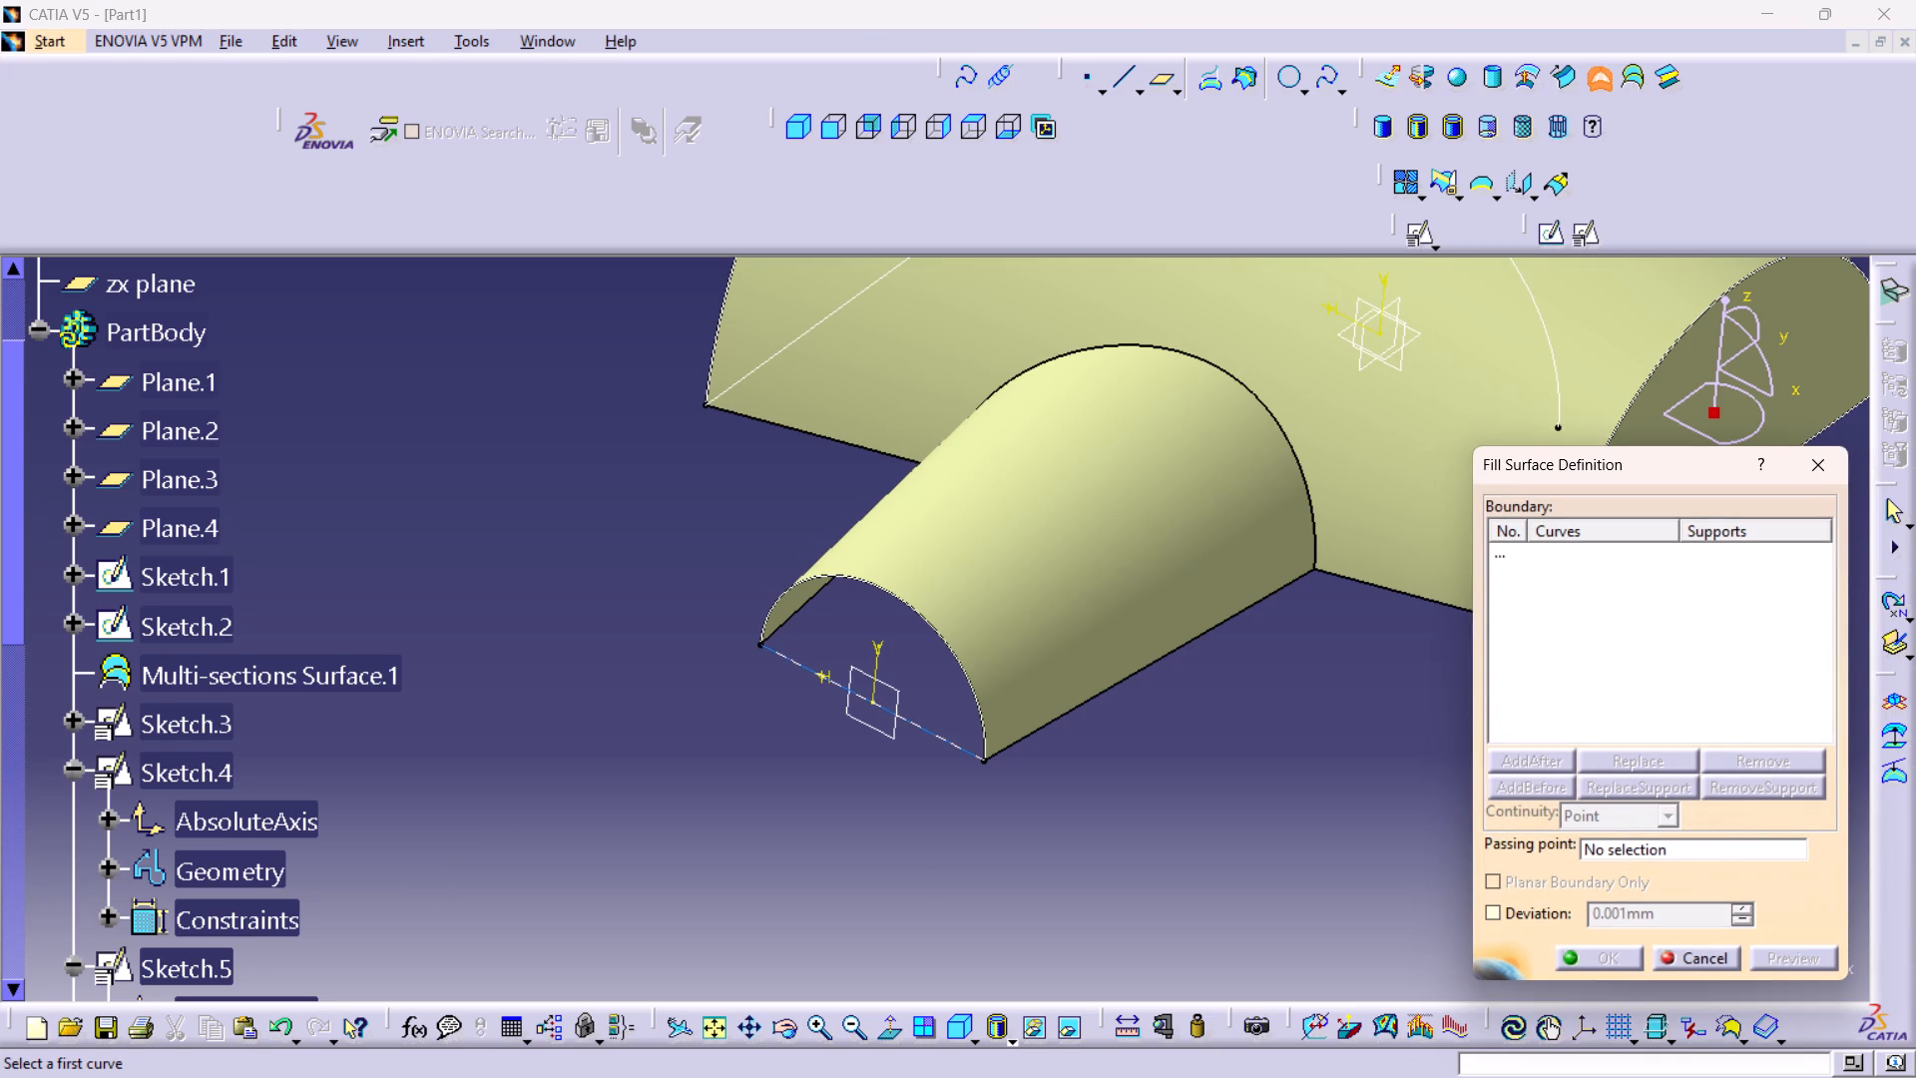
pyautogui.click(789, 657)
pyautogui.click(946, 647)
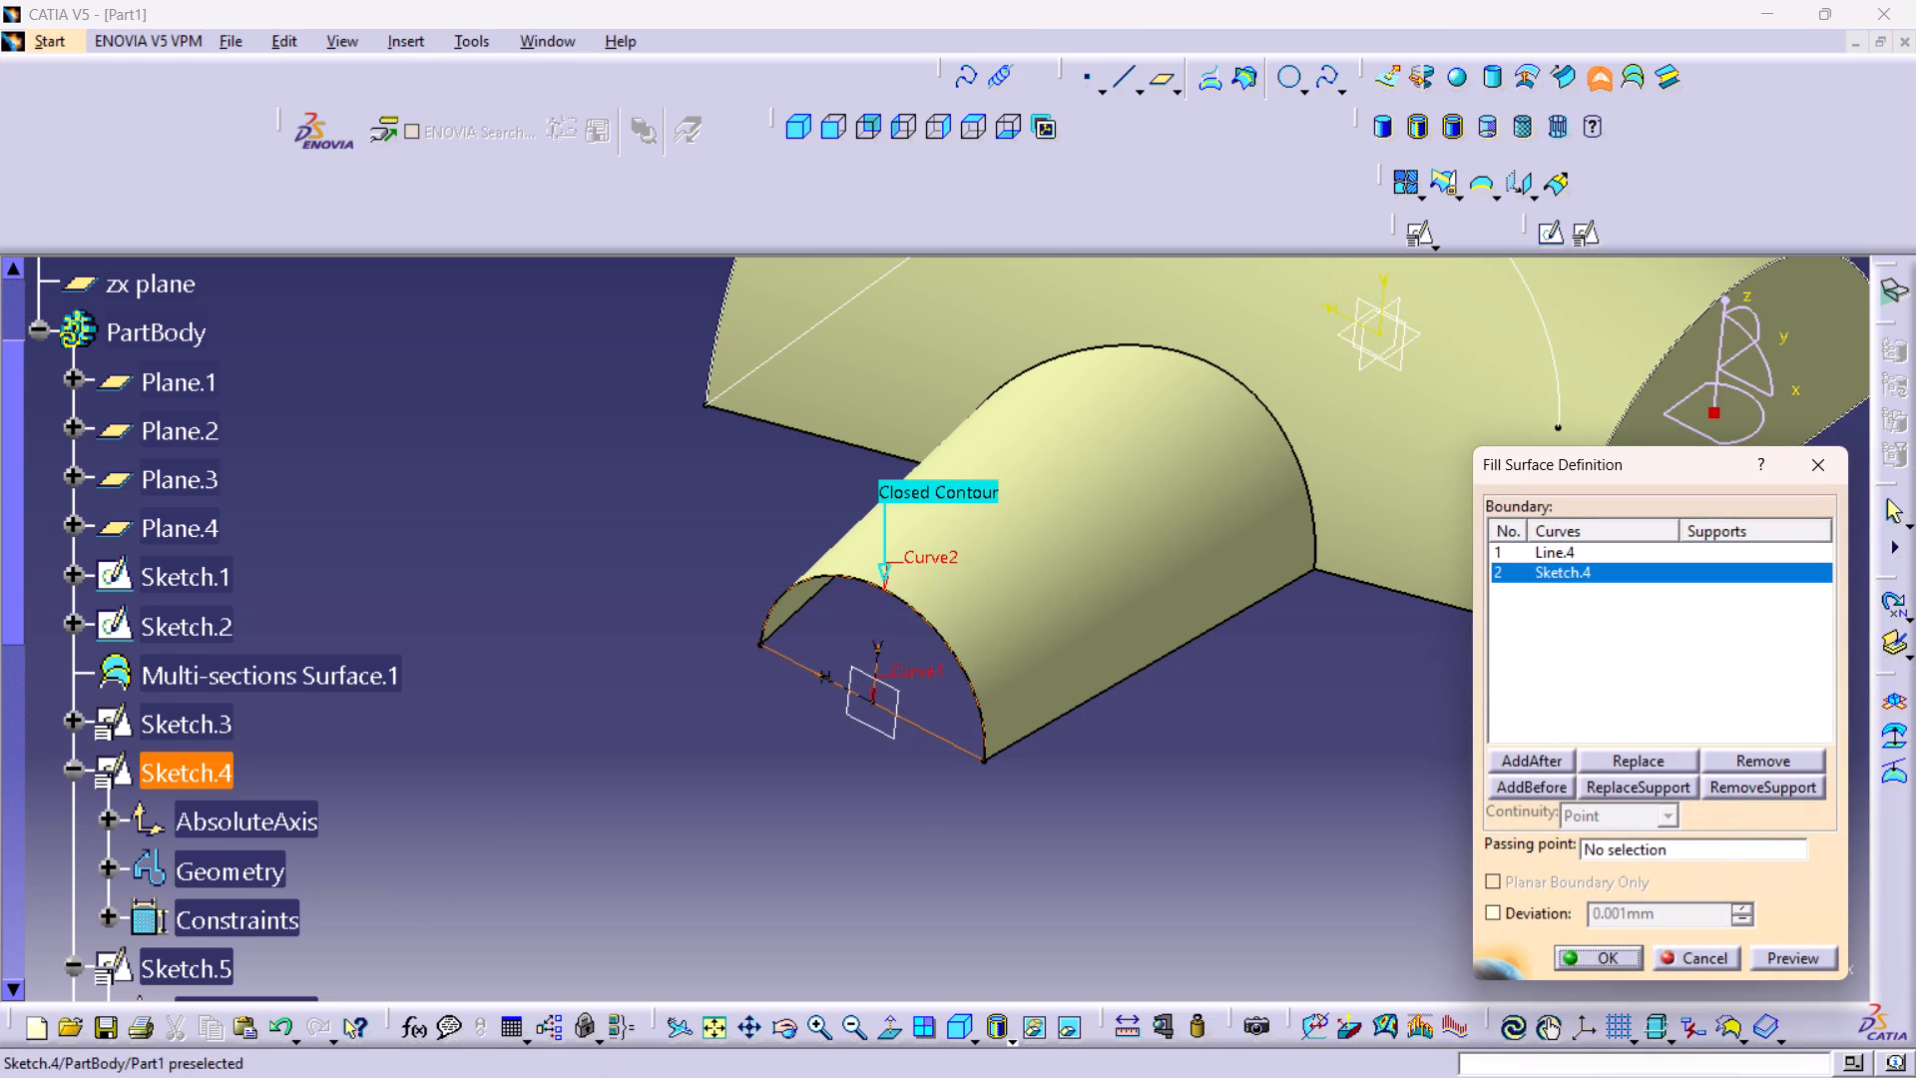
pyautogui.click(1603, 955)
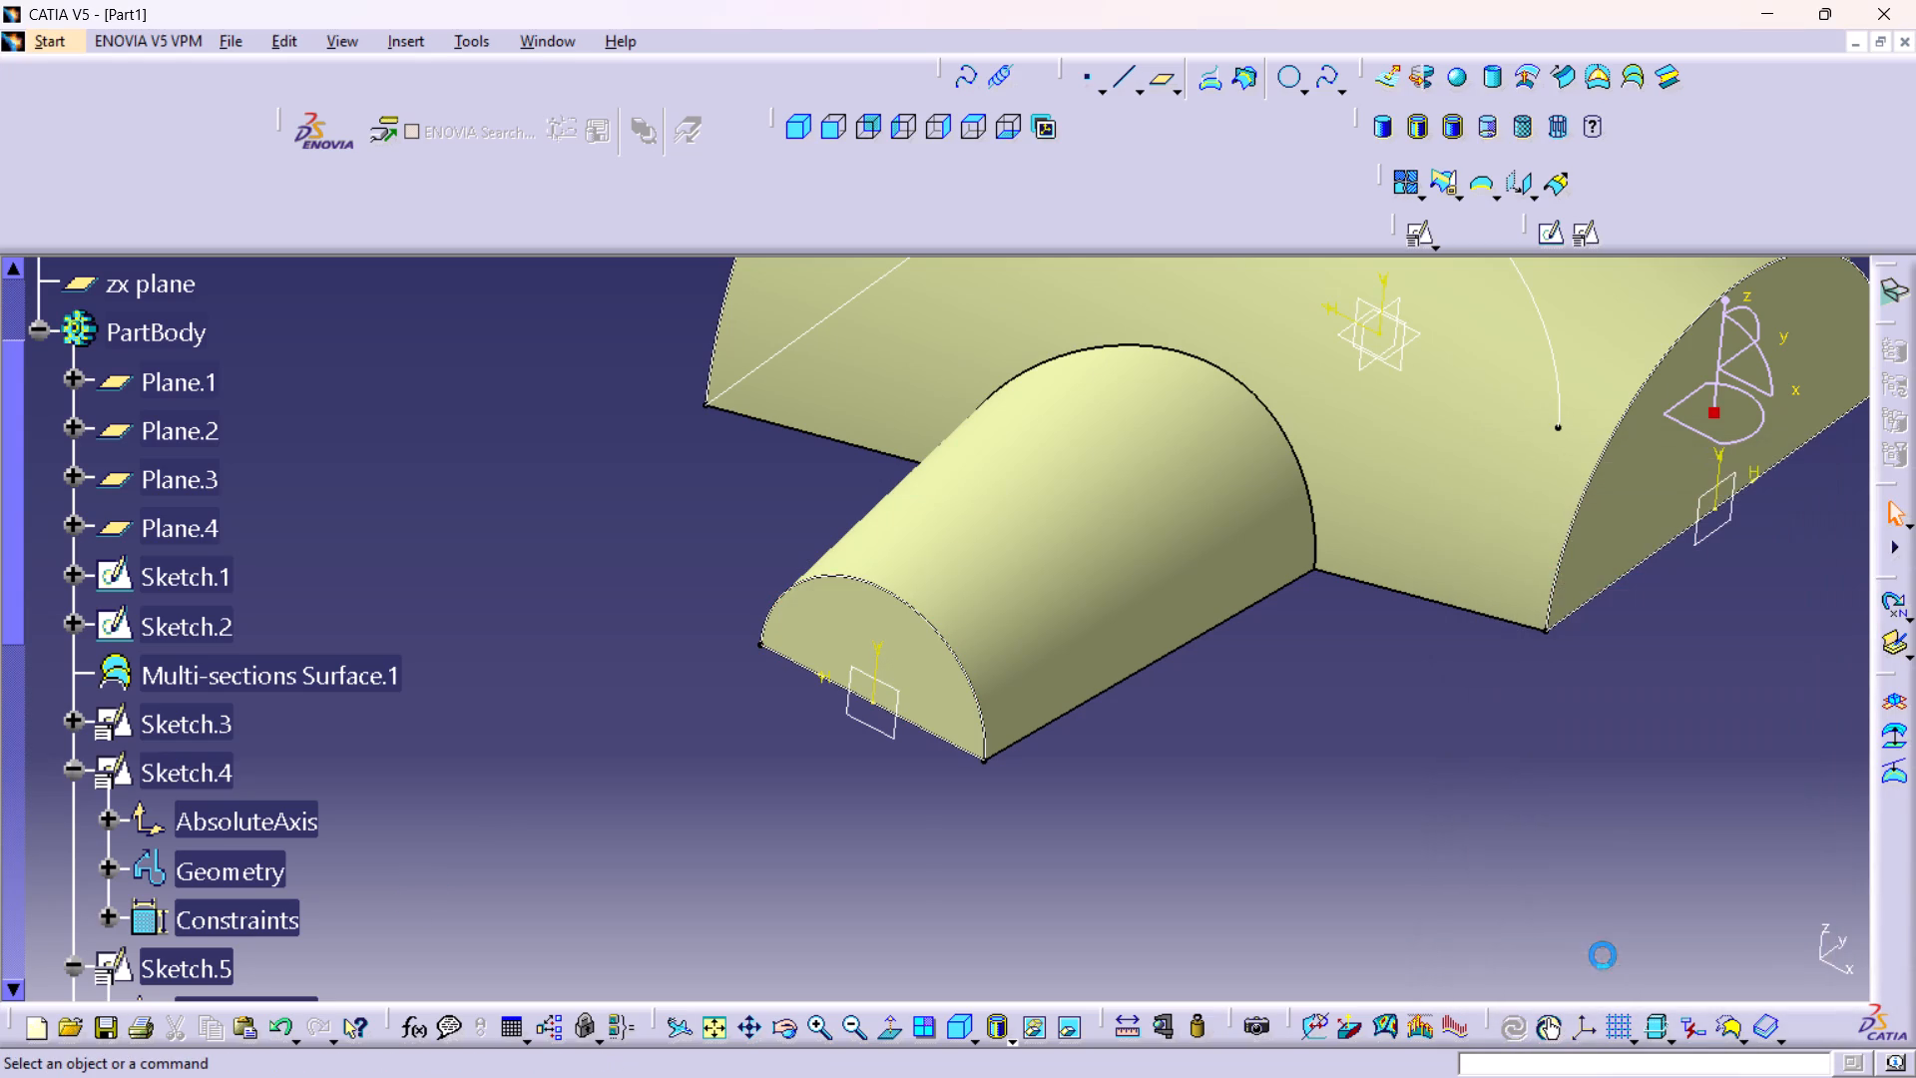
# Orient the part to the isometric view to look over the filled ends.
pyautogui.middleClick(1411, 811)
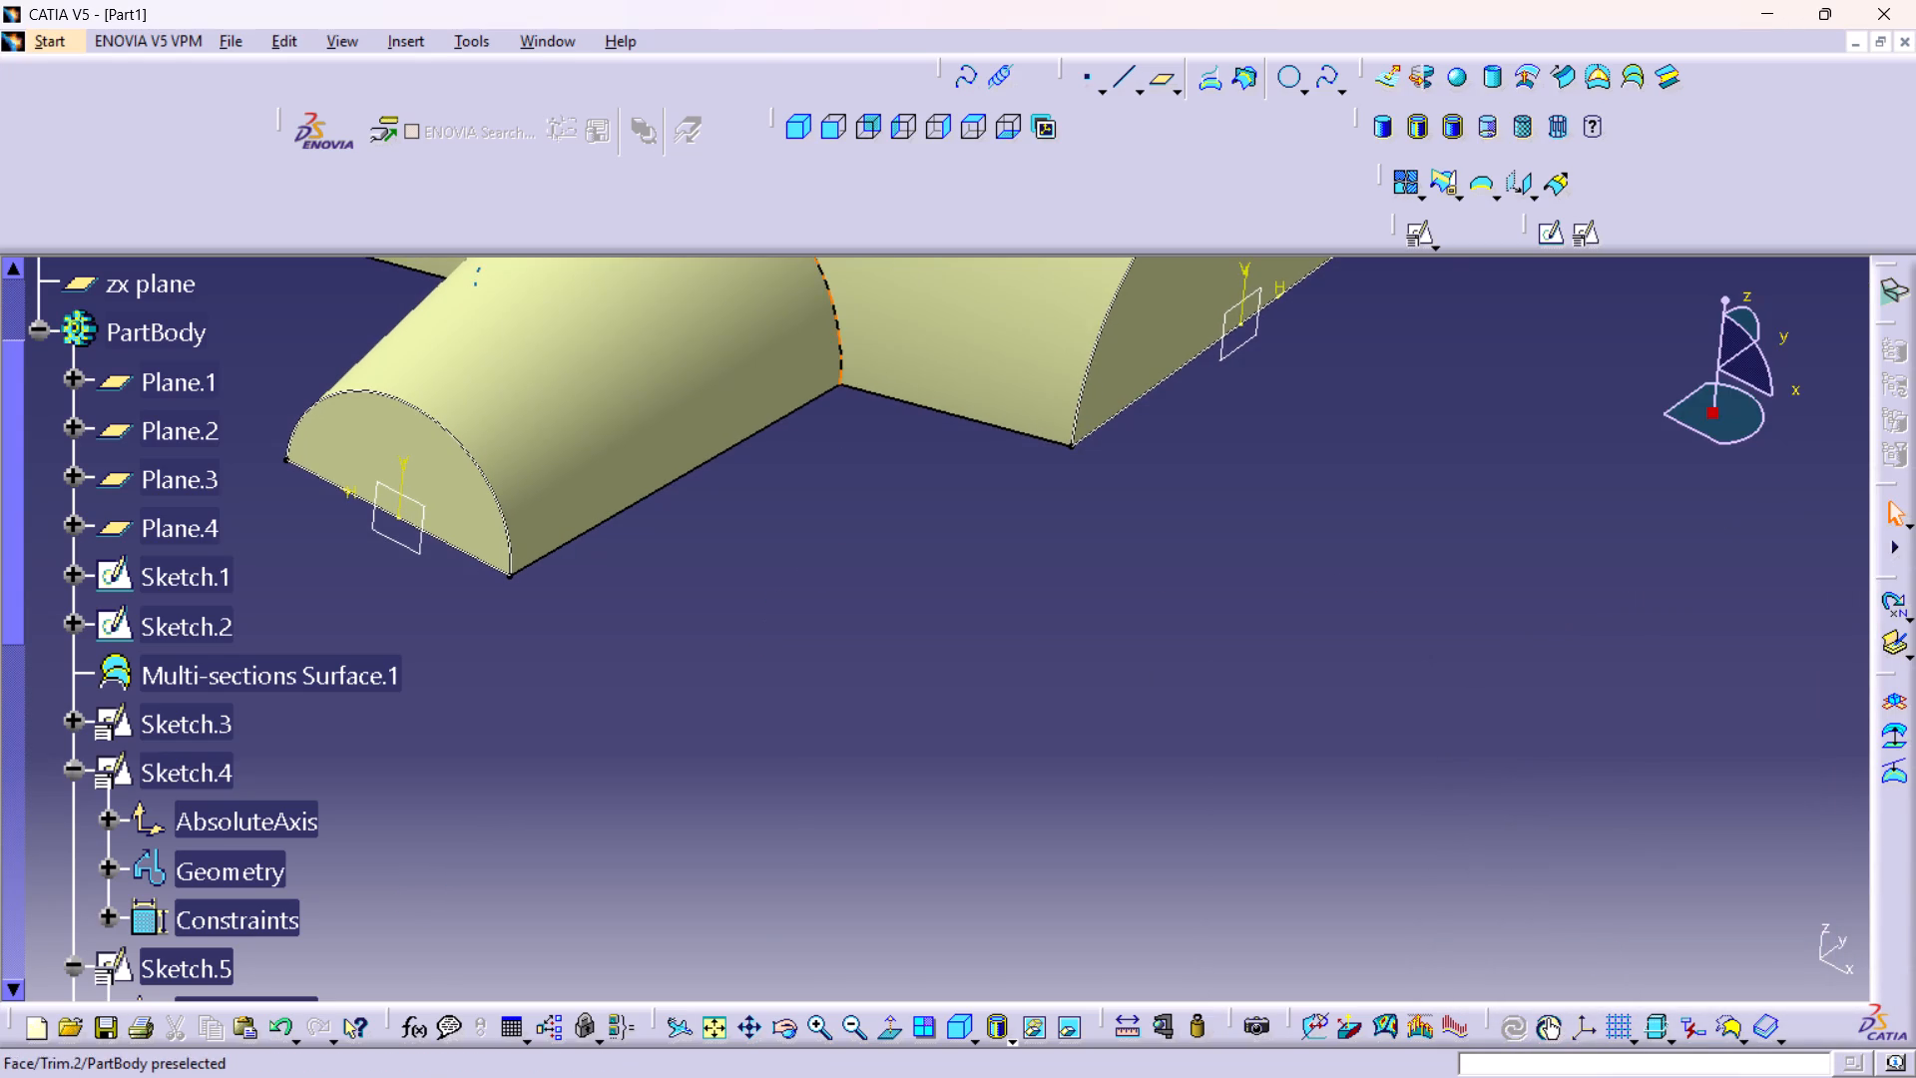
pyautogui.moveTo(834, 308); pyautogui.dragTo(1220, 719, button='middle')
pyautogui.click(791, 114)
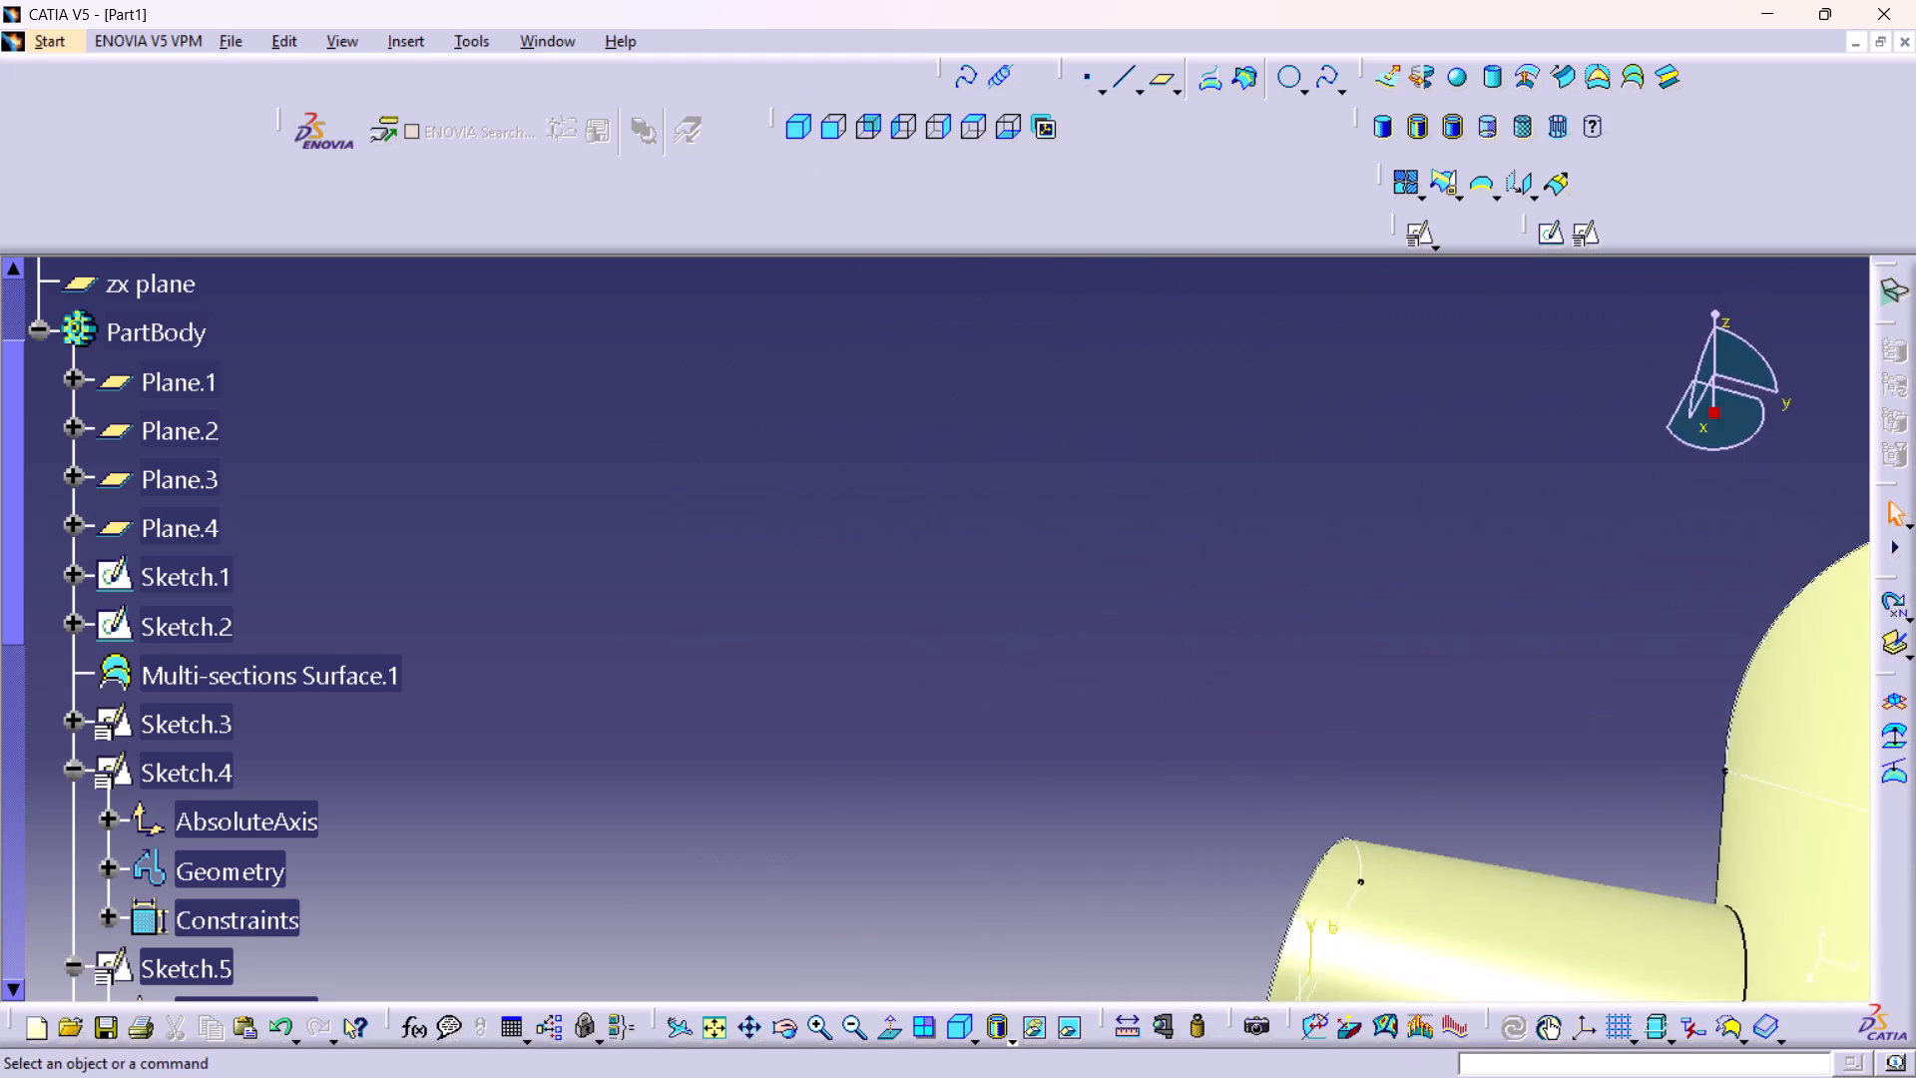
# Hide the leftover Sketch.5 arc in the middle of the part.
pyautogui.moveTo(1395, 689); pyautogui.dragTo(1051, 370, button='middle')
pyautogui.moveTo(1266, 692); pyautogui.dragTo(967, 432, button='middle')
pyautogui.moveTo(1175, 844); pyautogui.dragTo(1081, 691, button='middle')
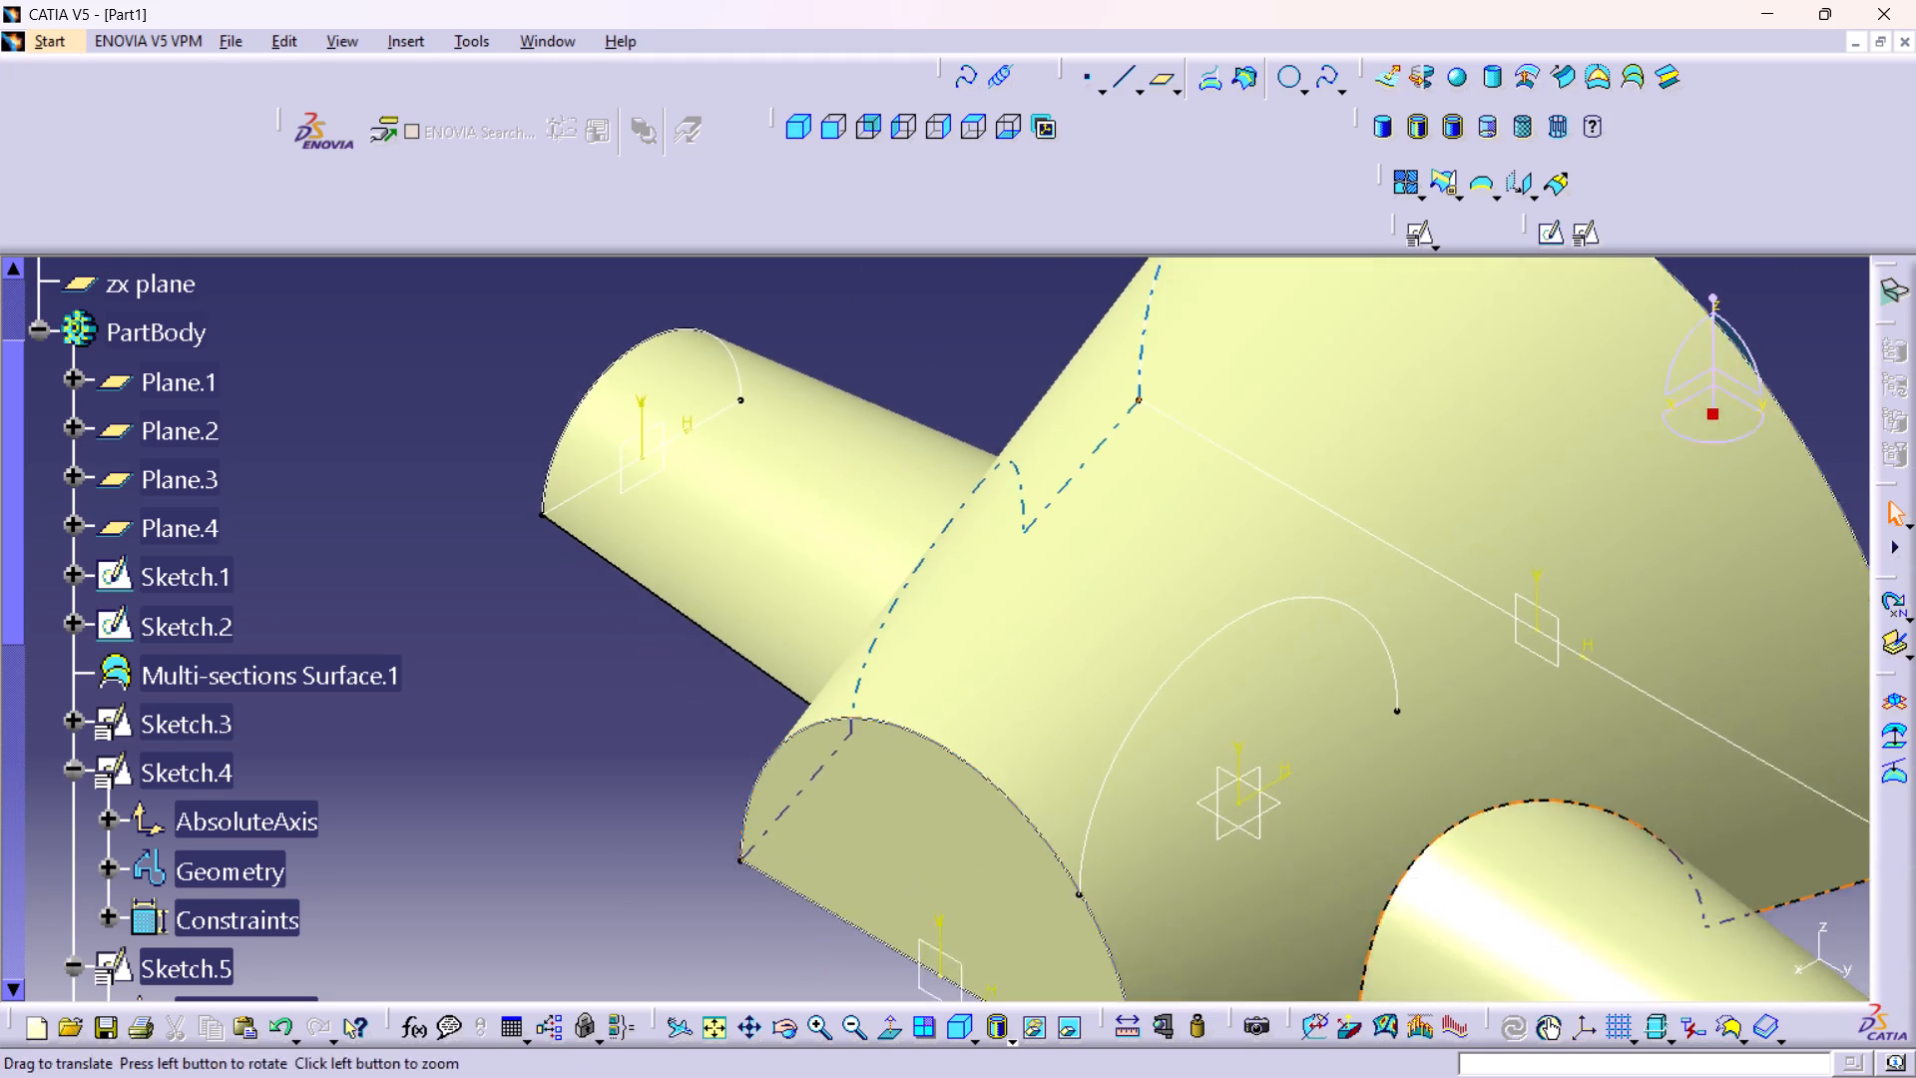
pyautogui.moveTo(1081, 691); pyautogui.dragTo(962, 653, button='middle')
pyautogui.moveTo(1047, 826); pyautogui.dragTo(856, 380, button='middle')
pyautogui.scroll(1, 1047, 826)
pyautogui.moveTo(1048, 826); pyautogui.dragTo(856, 380, button='right')
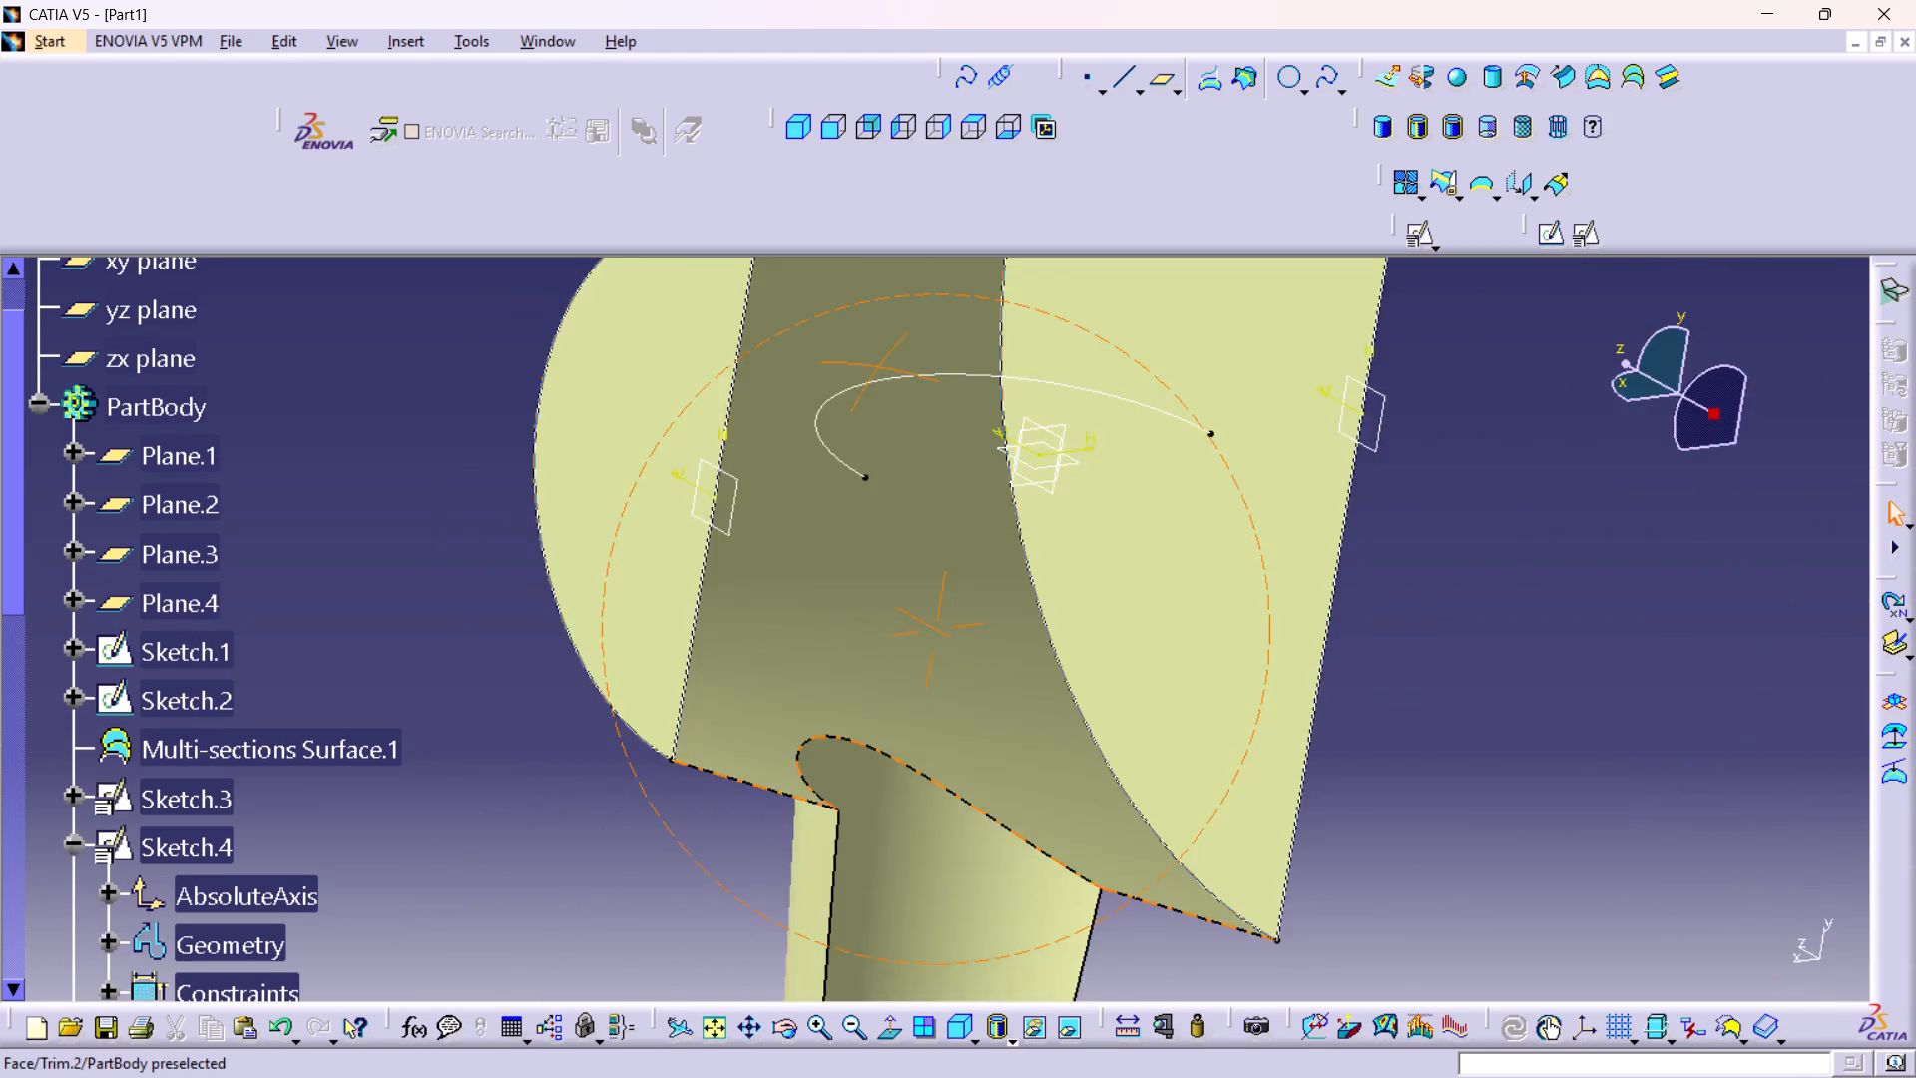
pyautogui.moveTo(856, 380); pyautogui.dragTo(535, 739, button='middle')
pyautogui.moveTo(856, 380); pyautogui.dragTo(537, 740, button='right')
pyautogui.moveTo(512, 544); pyautogui.dragTo(857, 653, button='middle')
pyautogui.moveTo(695, 508); pyautogui.dragTo(857, 653, button='right')
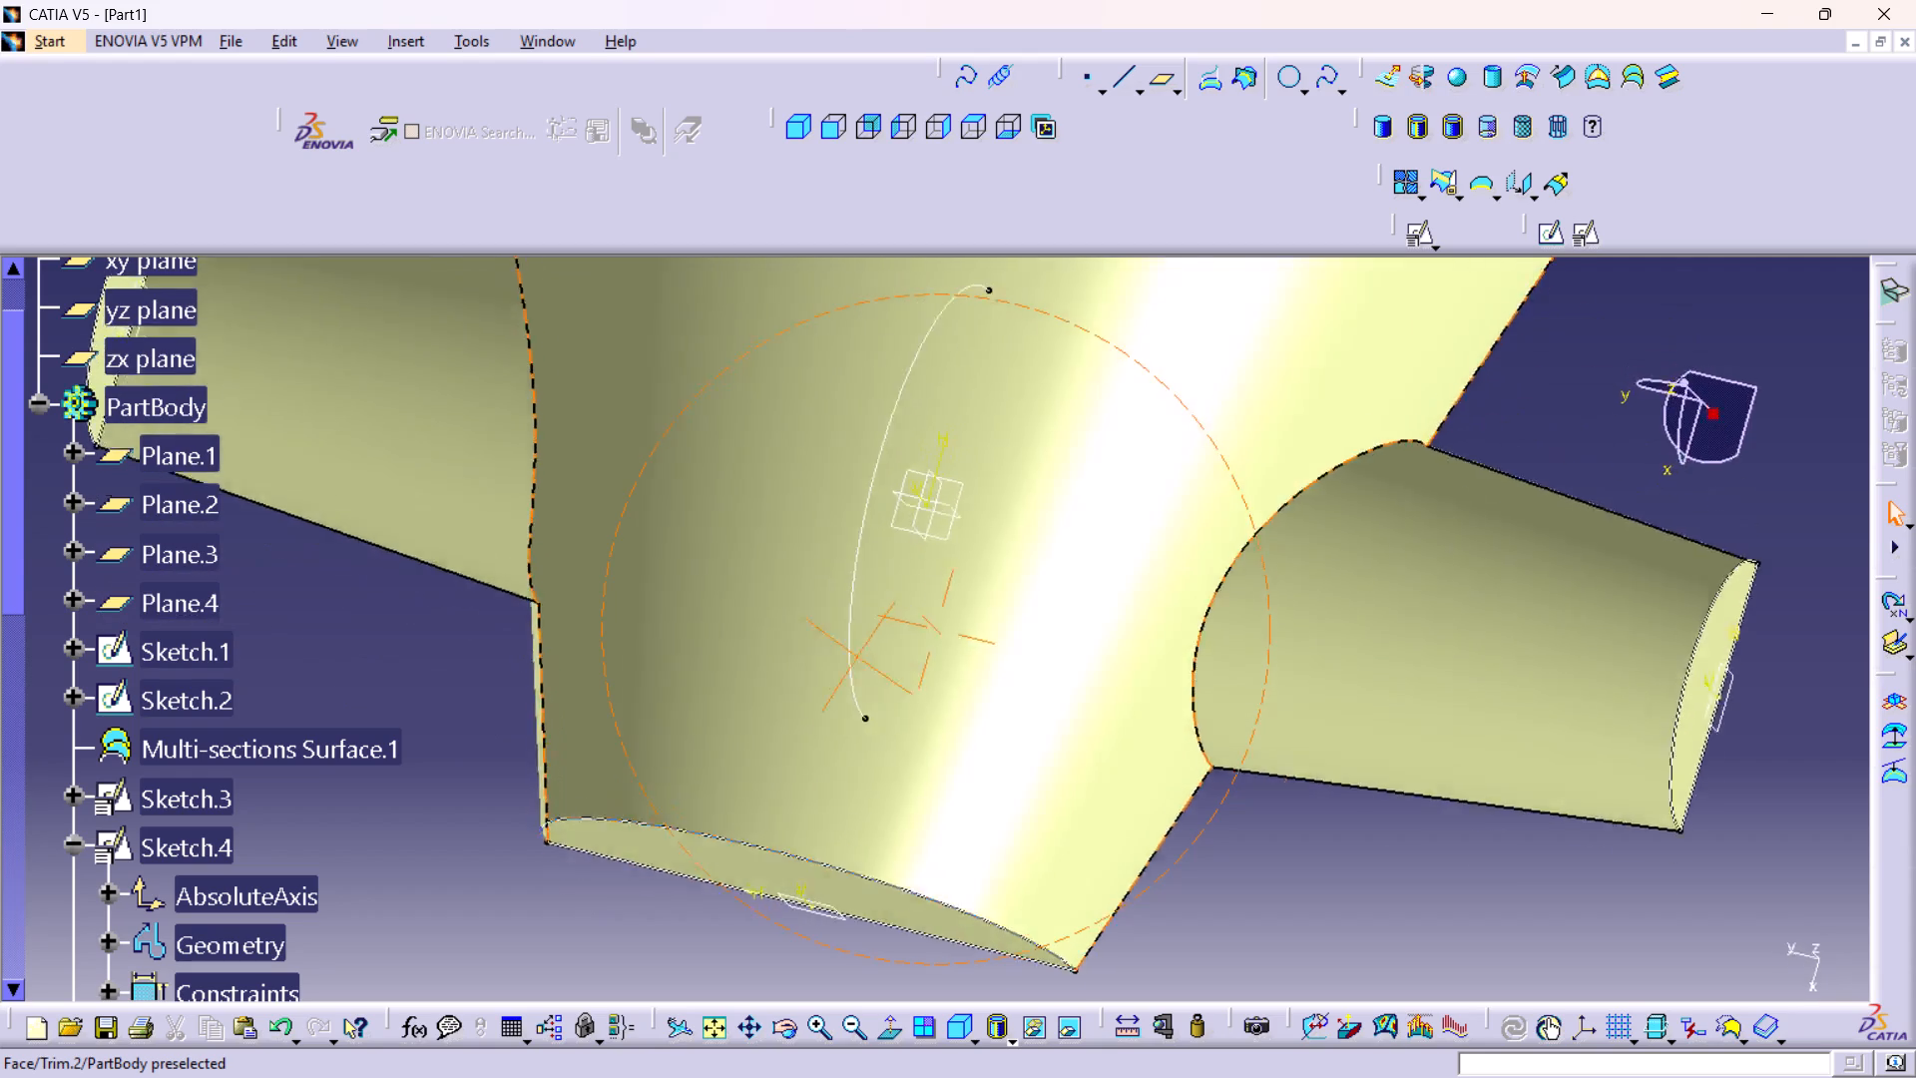
pyautogui.moveTo(857, 653); pyautogui.dragTo(1046, 621, button='right')
pyautogui.moveTo(857, 653); pyautogui.dragTo(1046, 621, button='middle')
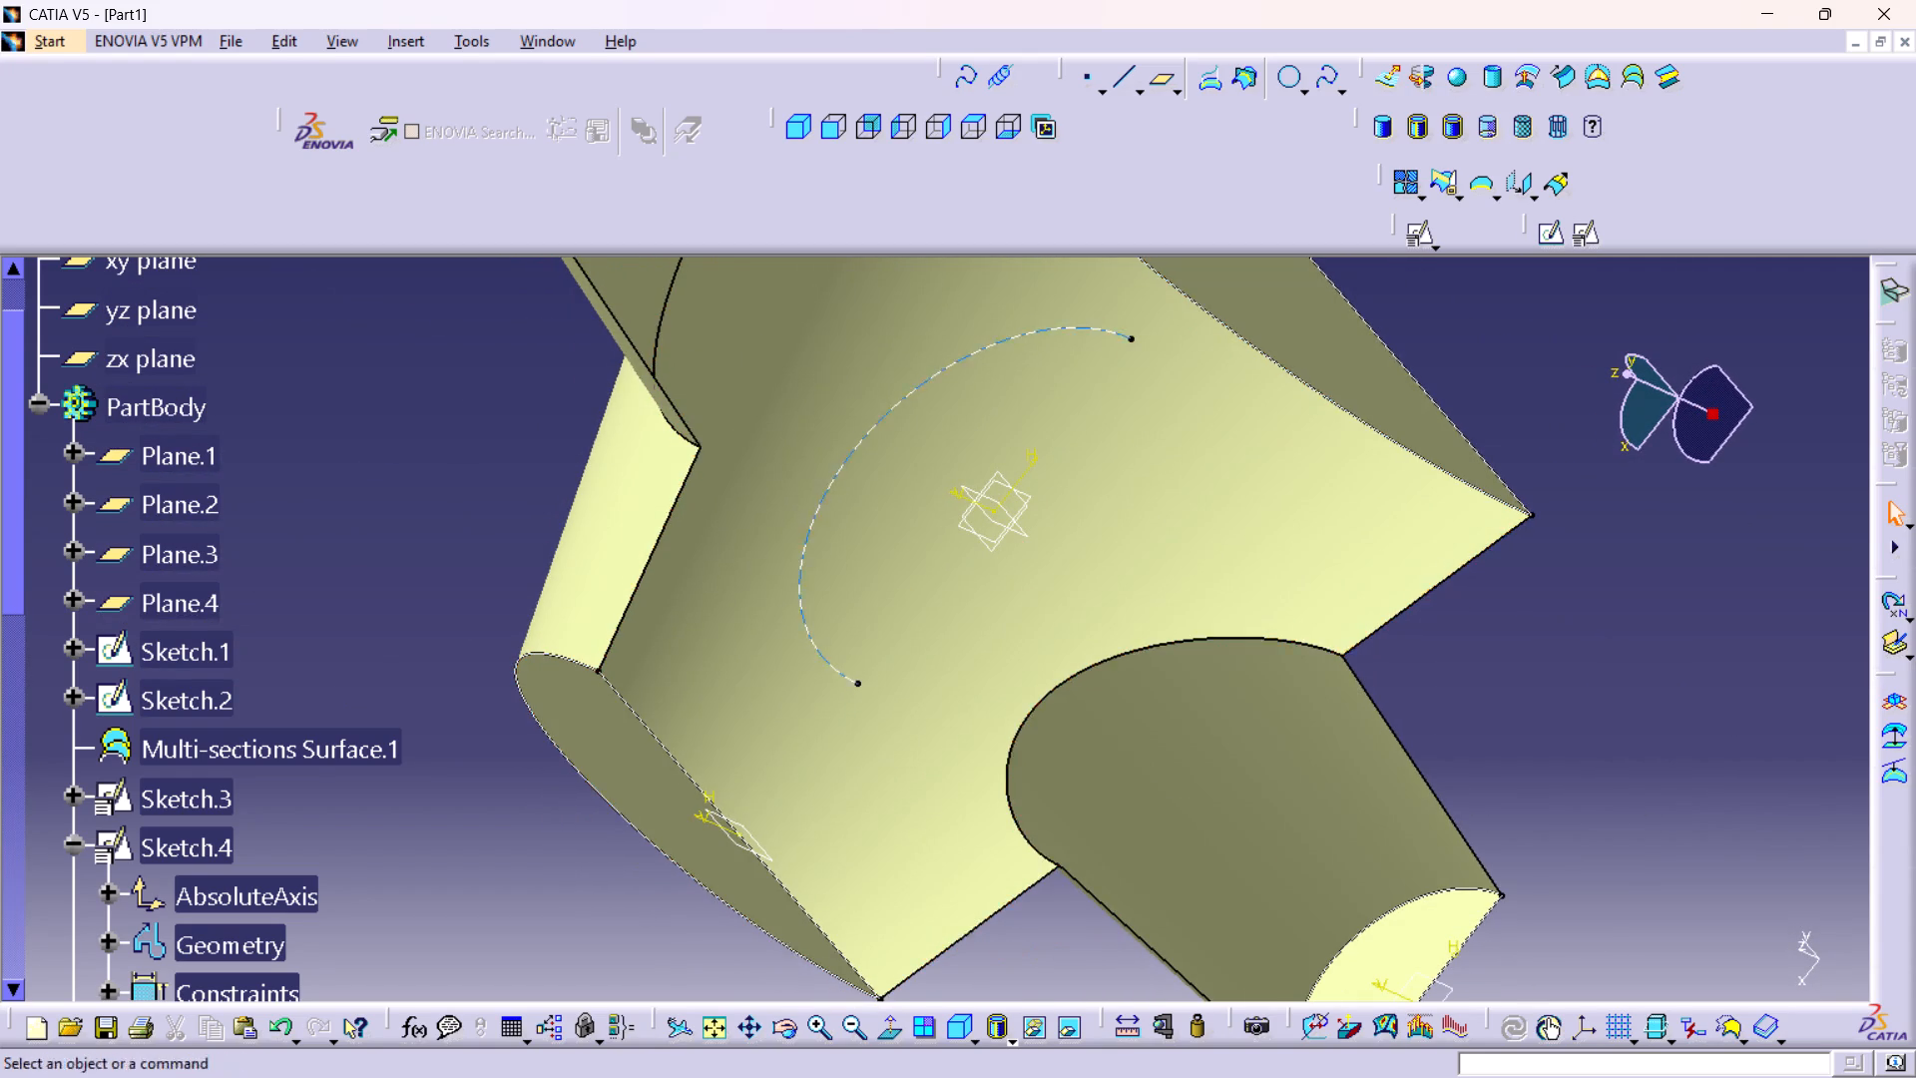
pyautogui.rightClick(797, 610)
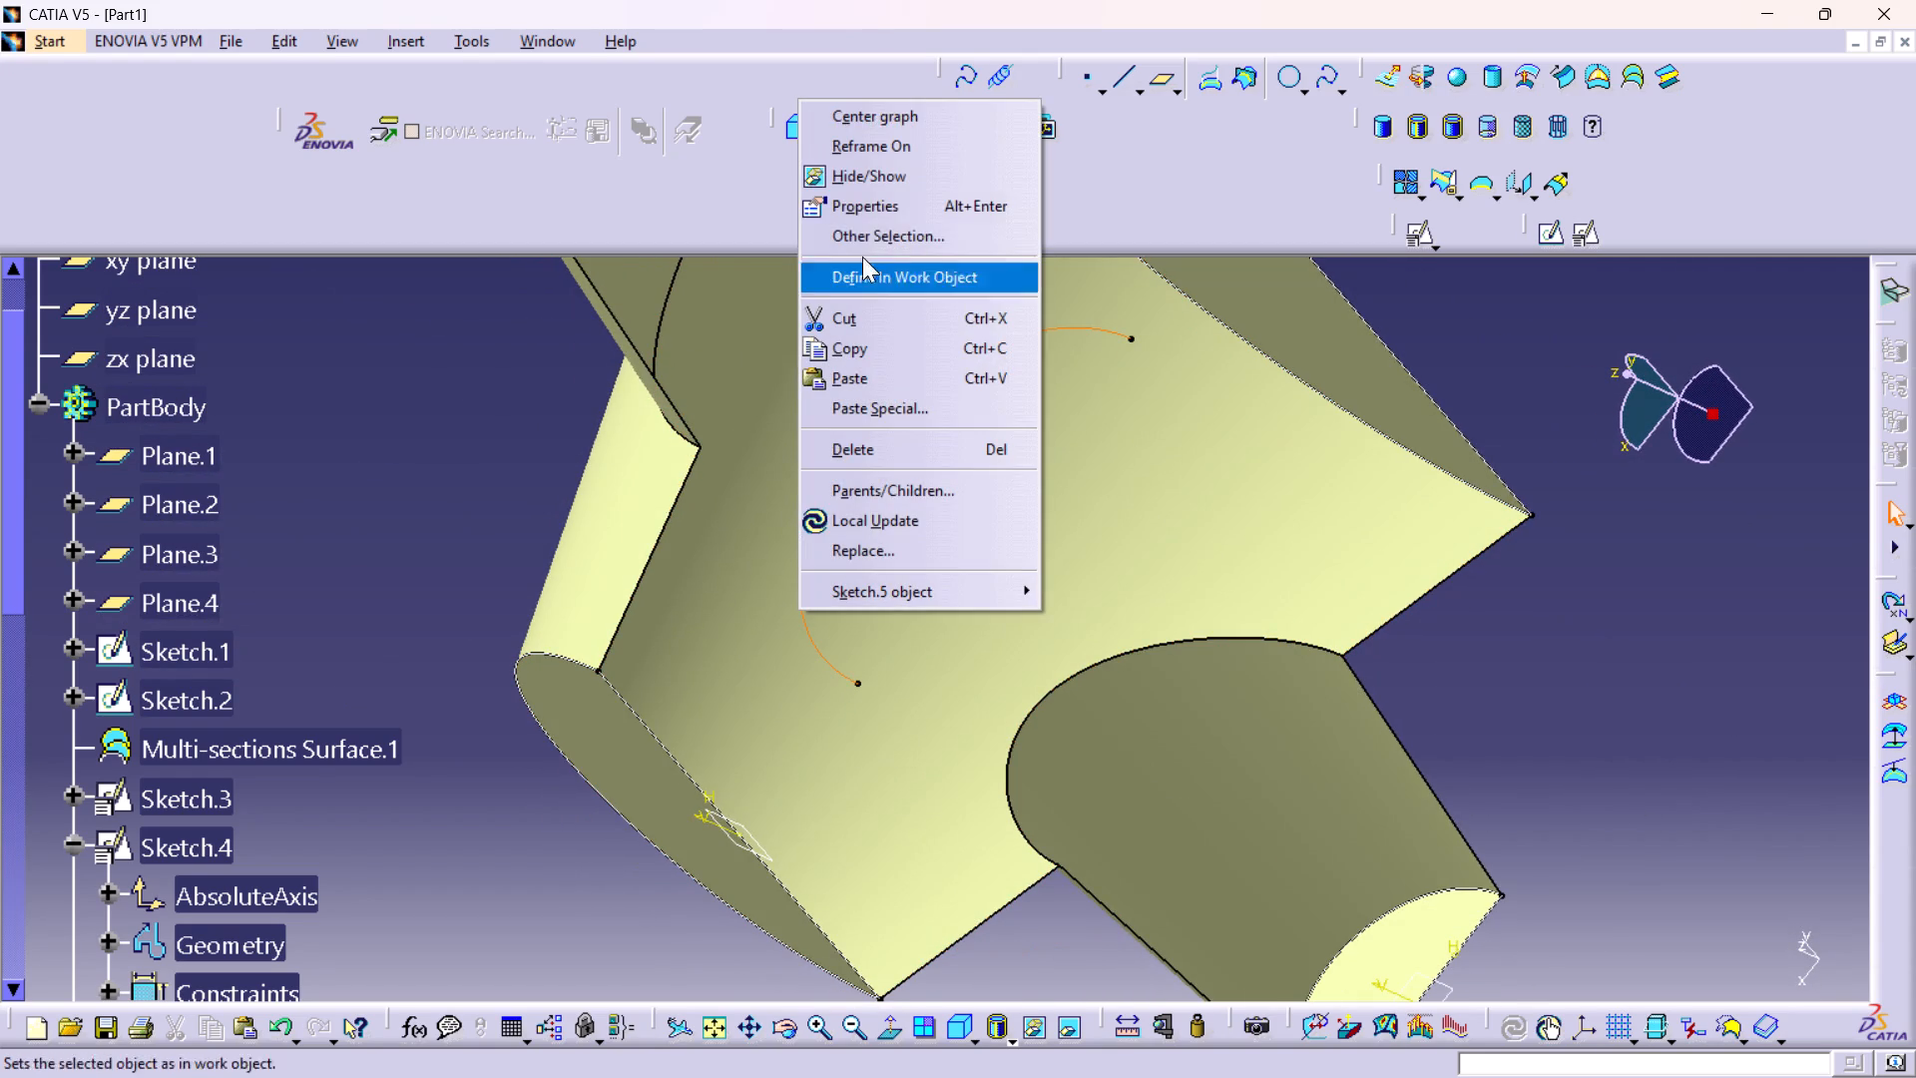
pyautogui.click(865, 187)
# Check the part without the middle arc and return it to the isometric view.
pyautogui.moveTo(941, 472); pyautogui.dragTo(1158, 509, button='middle')
pyautogui.moveTo(953, 471); pyautogui.dragTo(1158, 509, button='right')
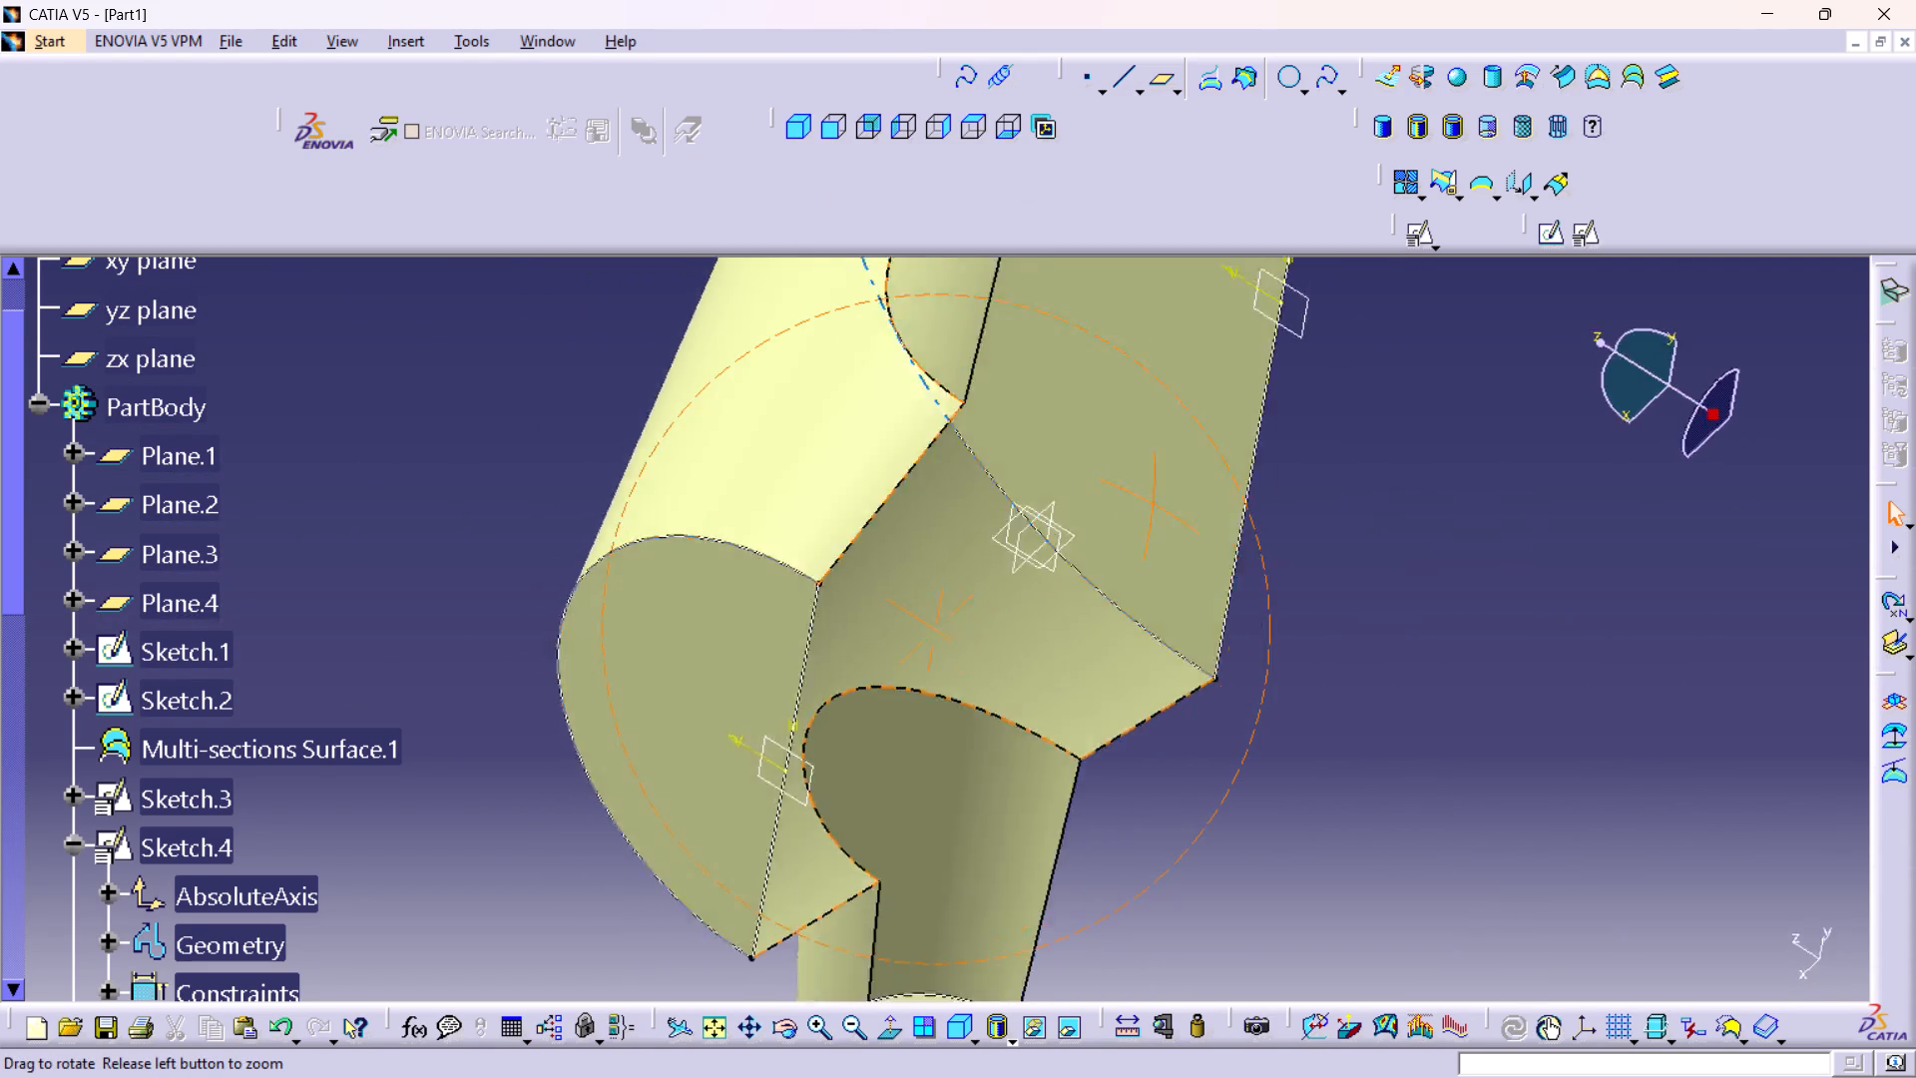
pyautogui.moveTo(1158, 509); pyautogui.dragTo(1220, 795, button='right')
pyautogui.moveTo(1158, 509); pyautogui.dragTo(1220, 795, button='middle')
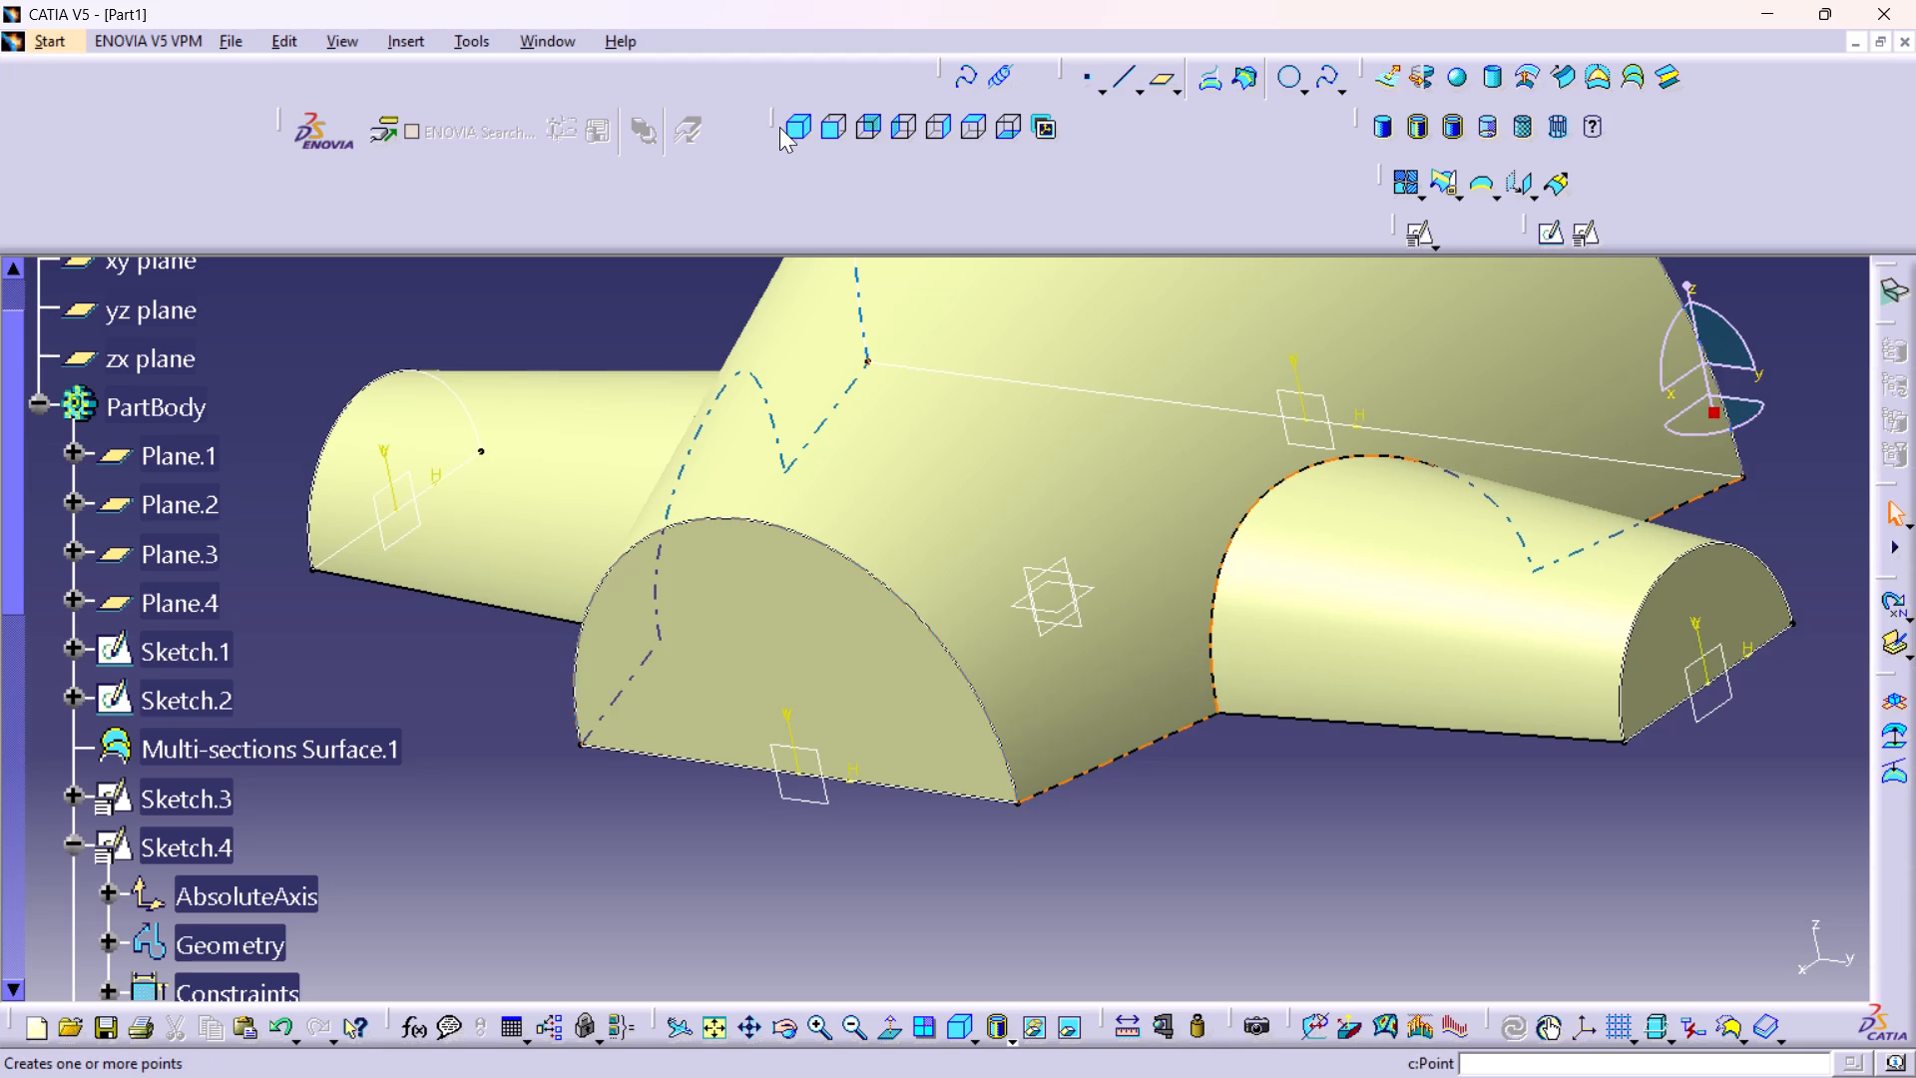
pyautogui.click(793, 122)
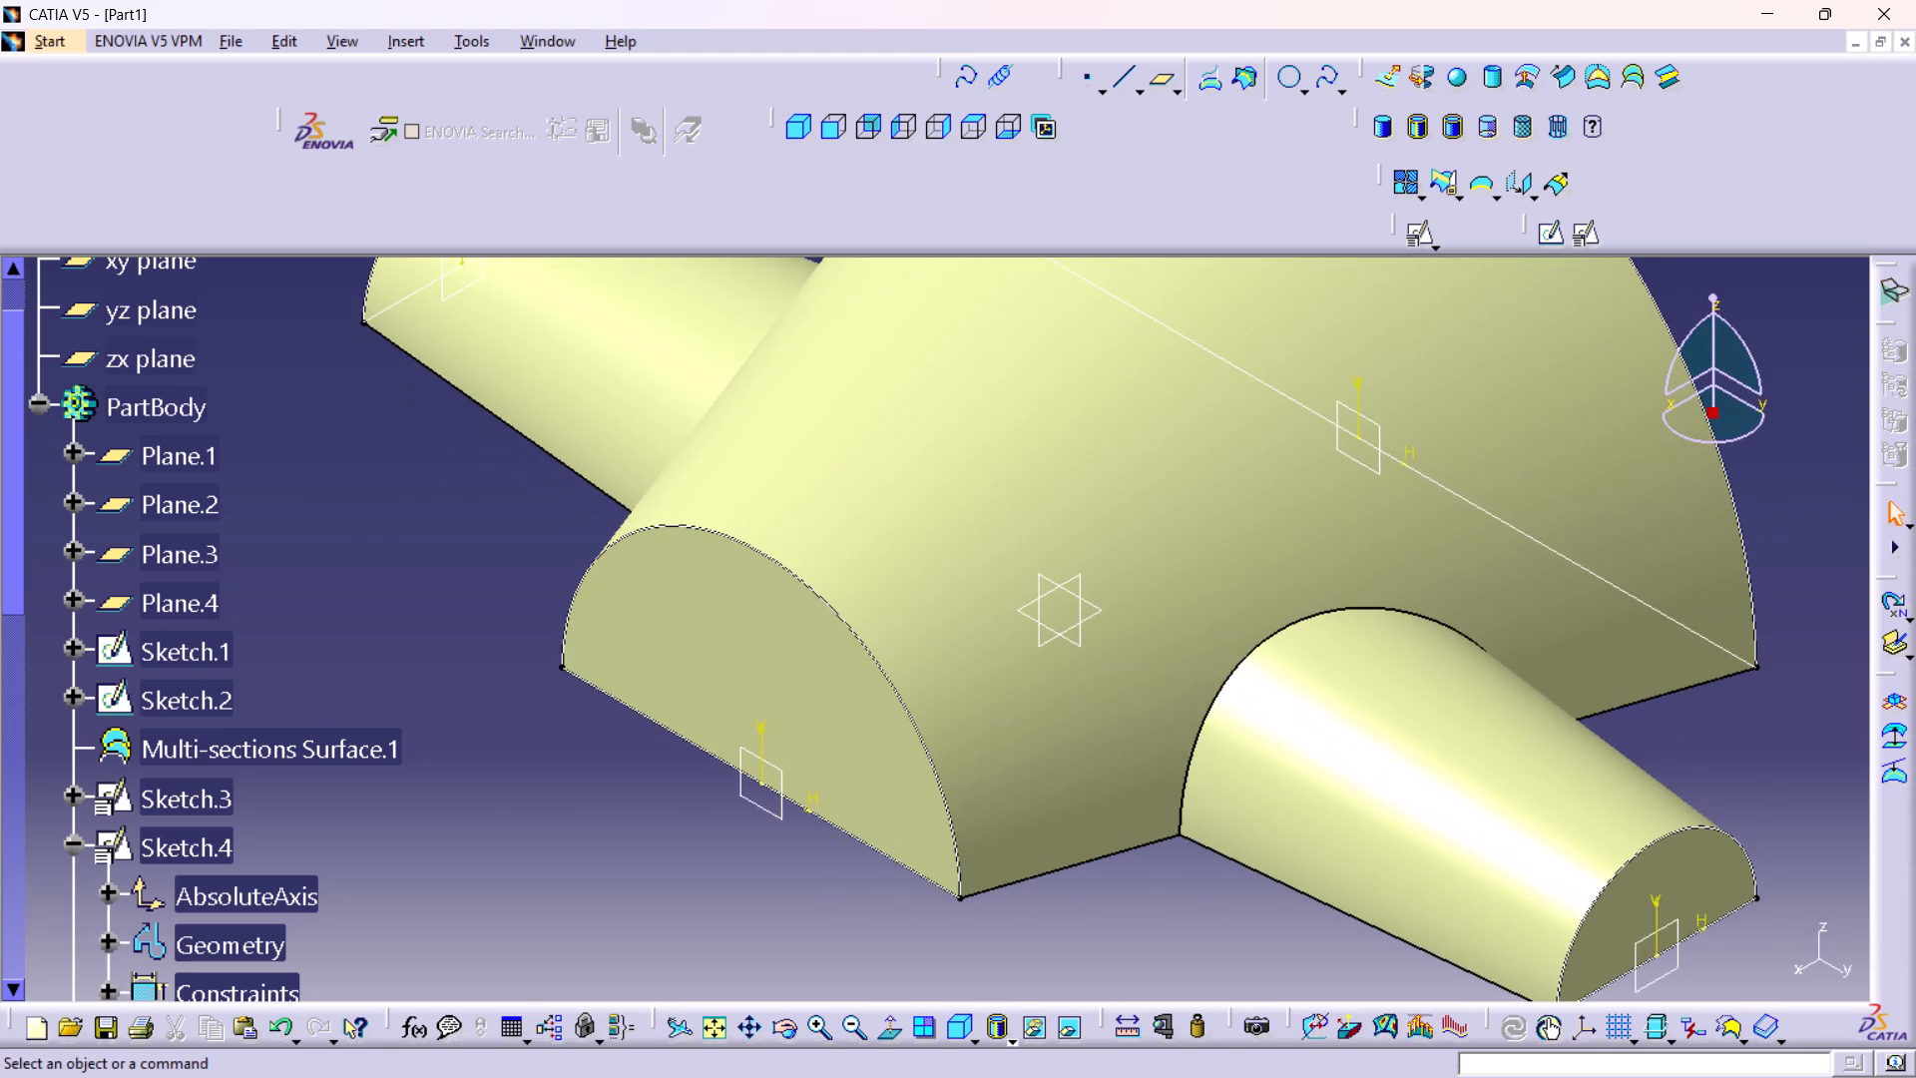
pyautogui.moveTo(646, 585); pyautogui.dragTo(839, 1017, button='middle')
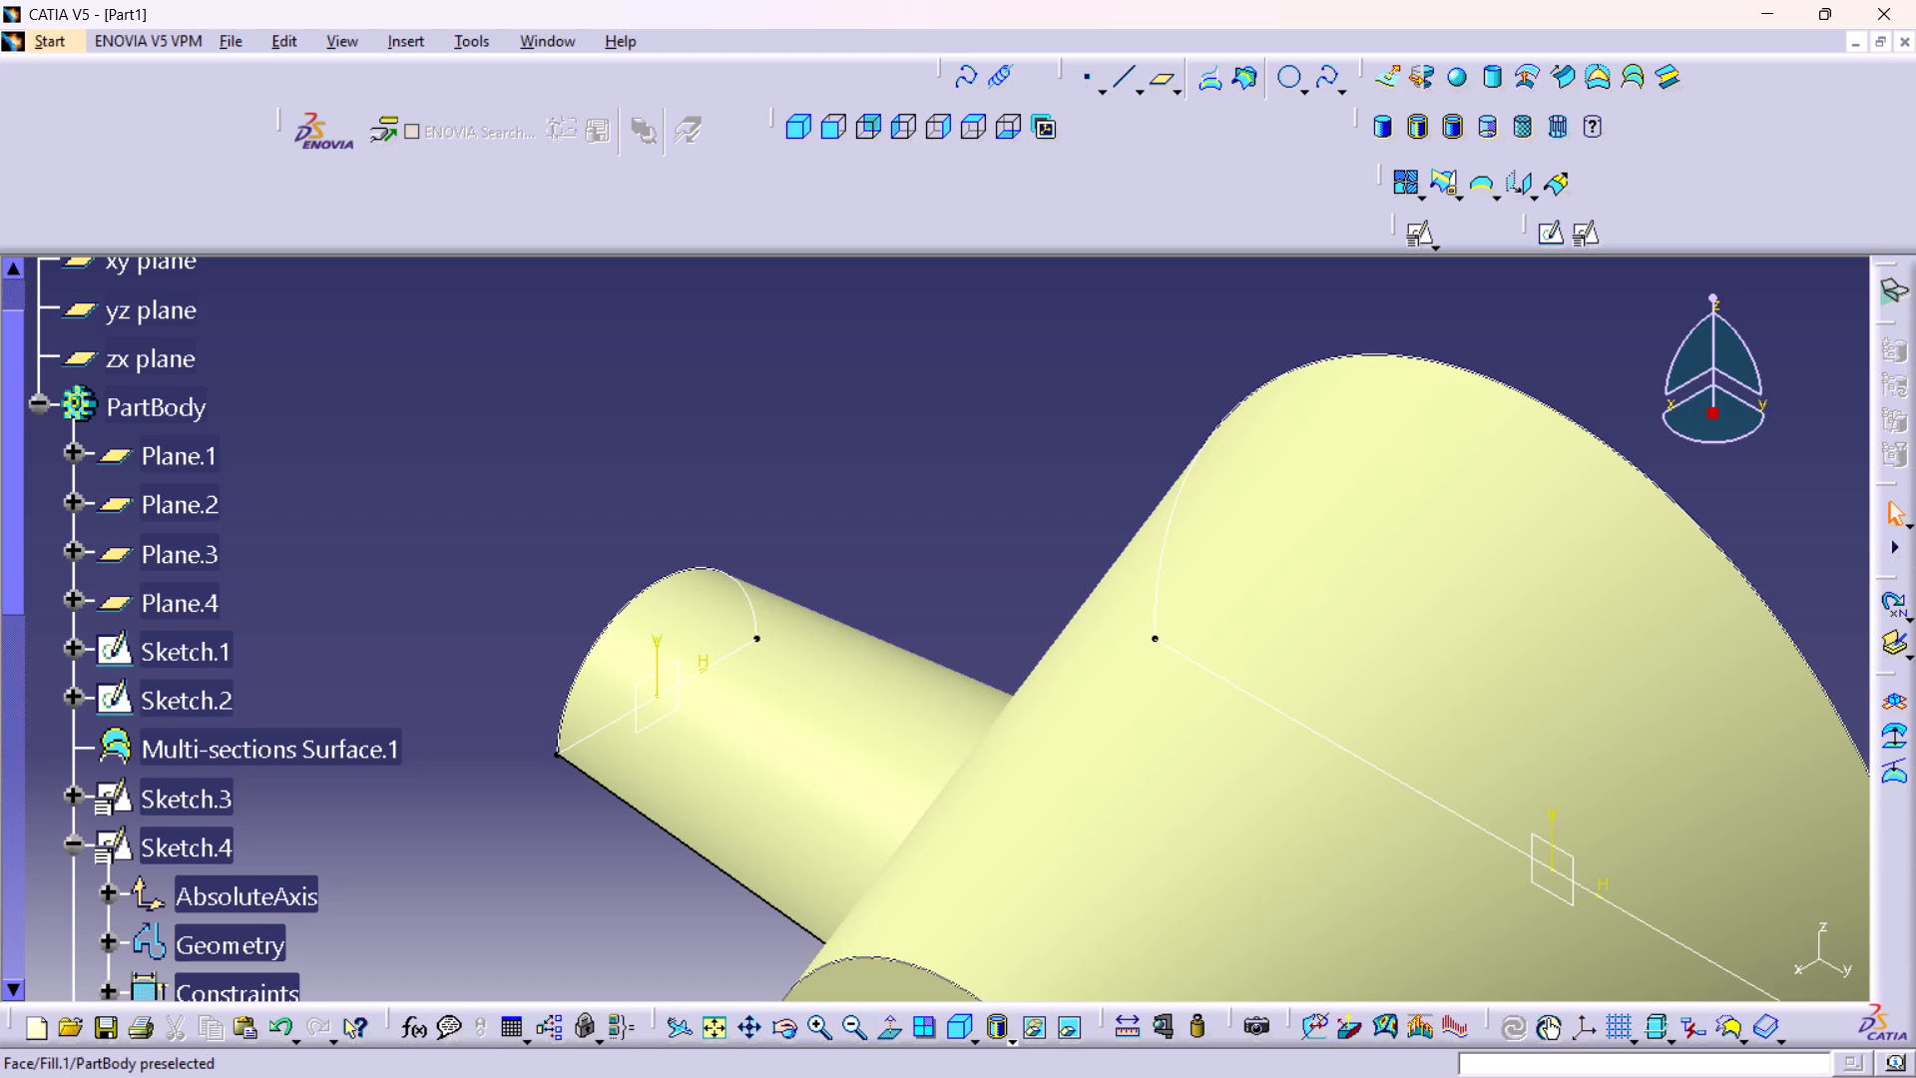
pyautogui.moveTo(1102, 904); pyautogui.dragTo(1082, 885, button='middle')
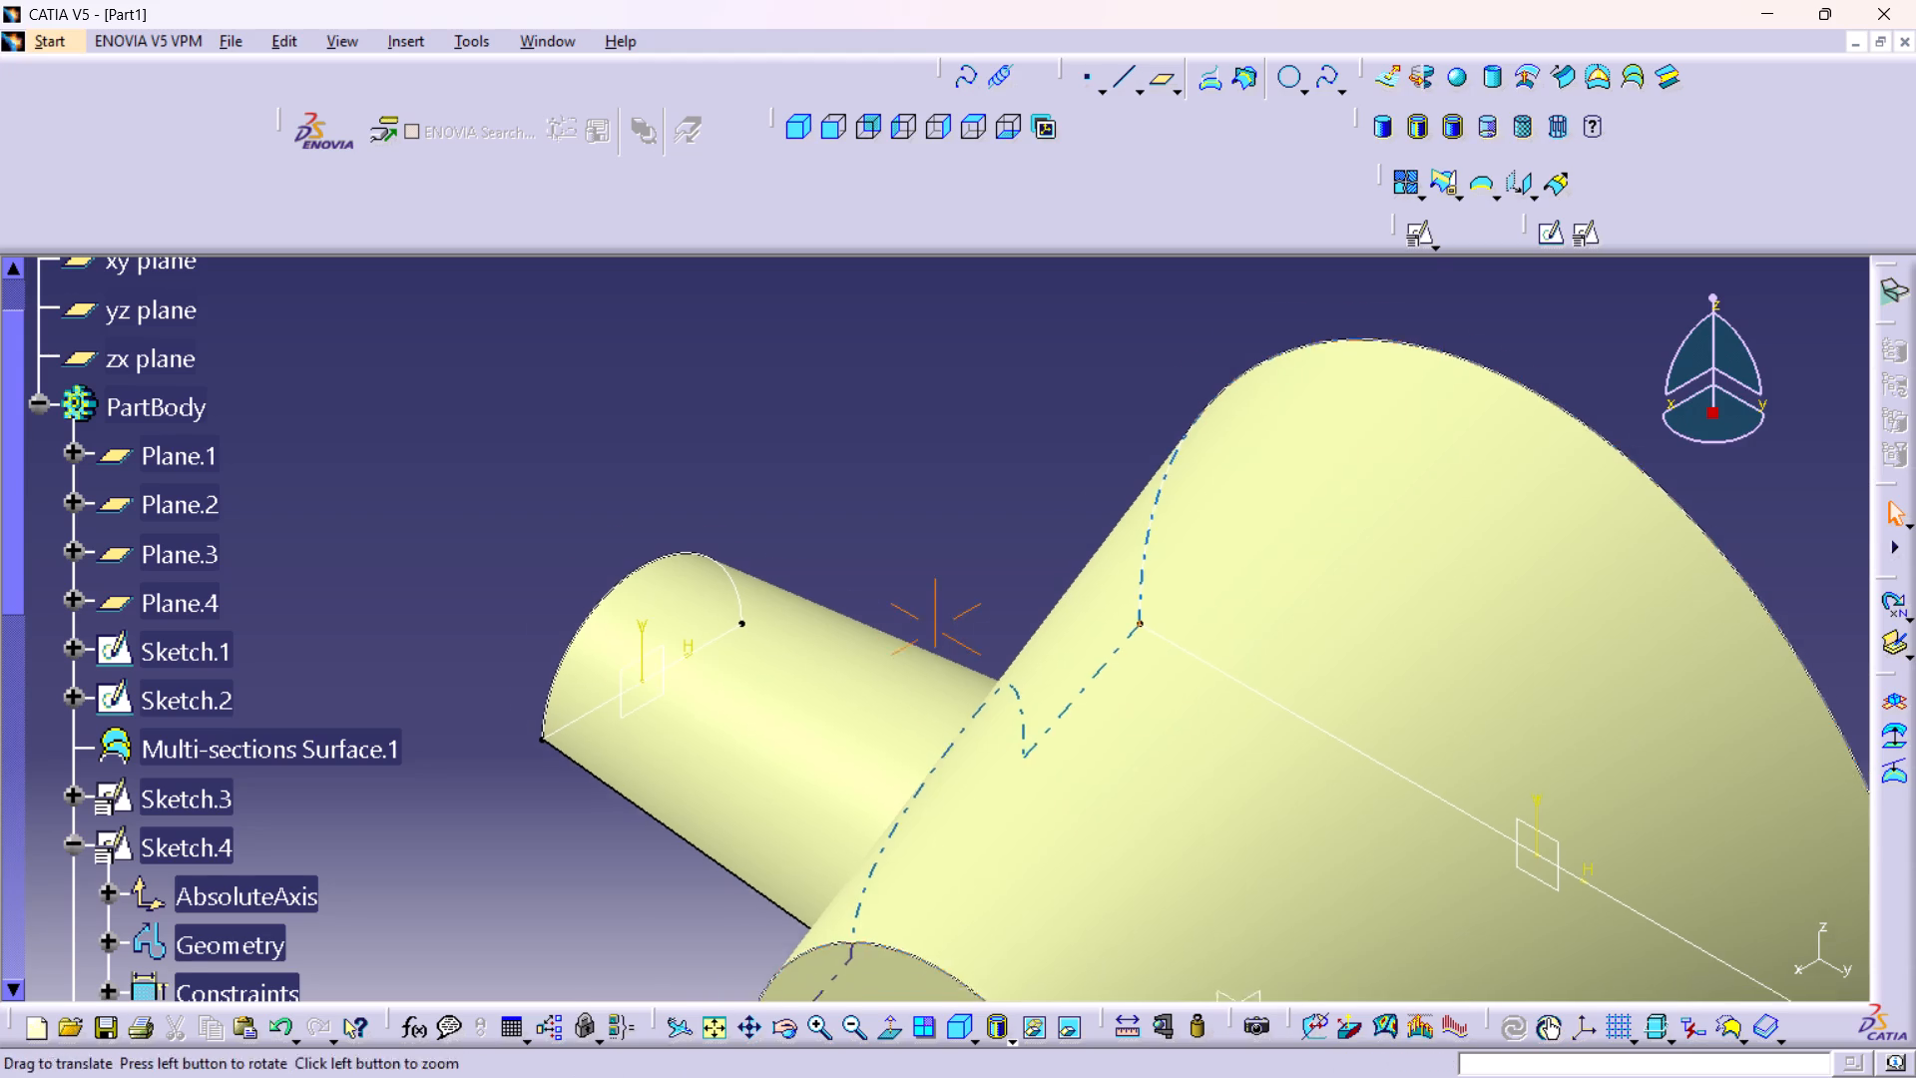
pyautogui.moveTo(1082, 885); pyautogui.dragTo(1072, 886, button='middle')
pyautogui.rightClick(1011, 782)
pyautogui.moveTo(1097, 857); pyautogui.dragTo(1038, 802, button='middle')
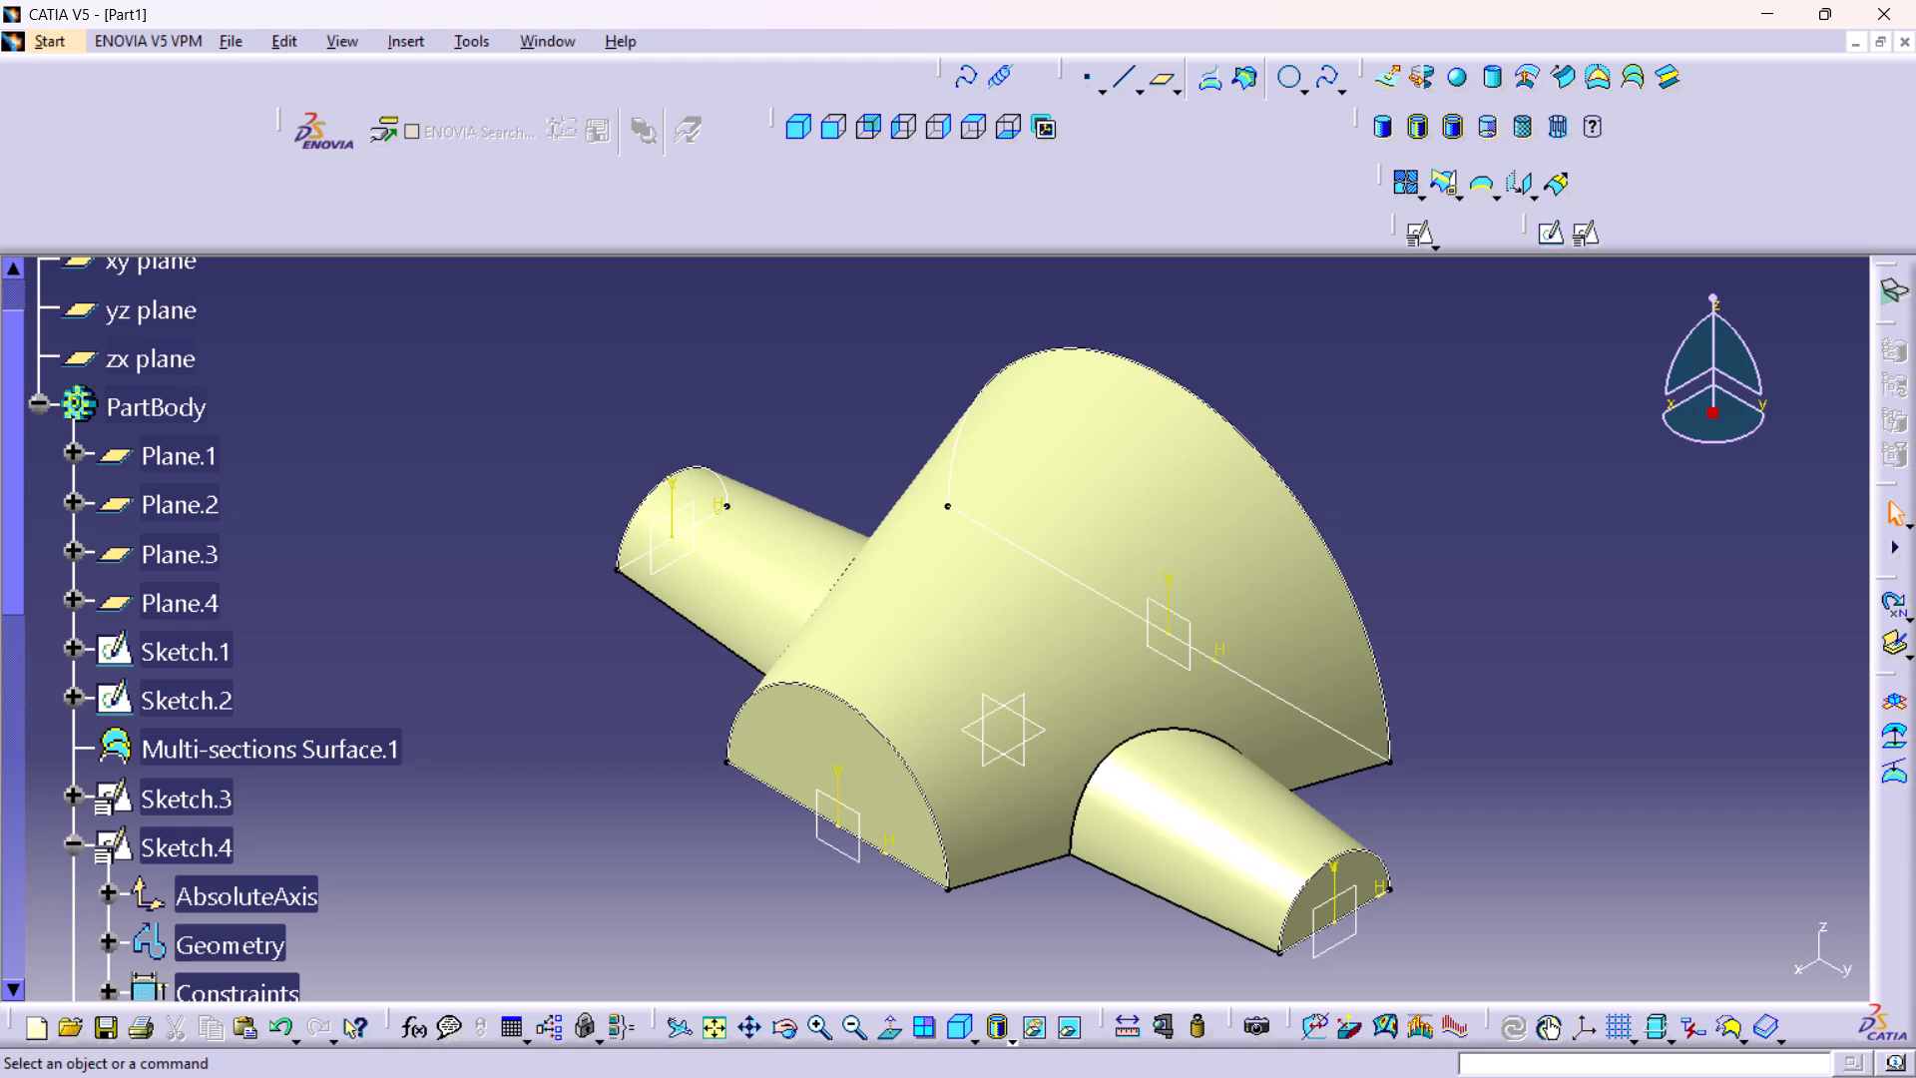
# Examine the four filled ends, the side surface junctions and the open underside from all directions.
pyautogui.middleClick(1105, 1022)
pyautogui.moveTo(1444, 746); pyautogui.dragTo(1247, 727, button='middle')
pyautogui.moveTo(1444, 746); pyautogui.dragTo(1247, 727, button='right')
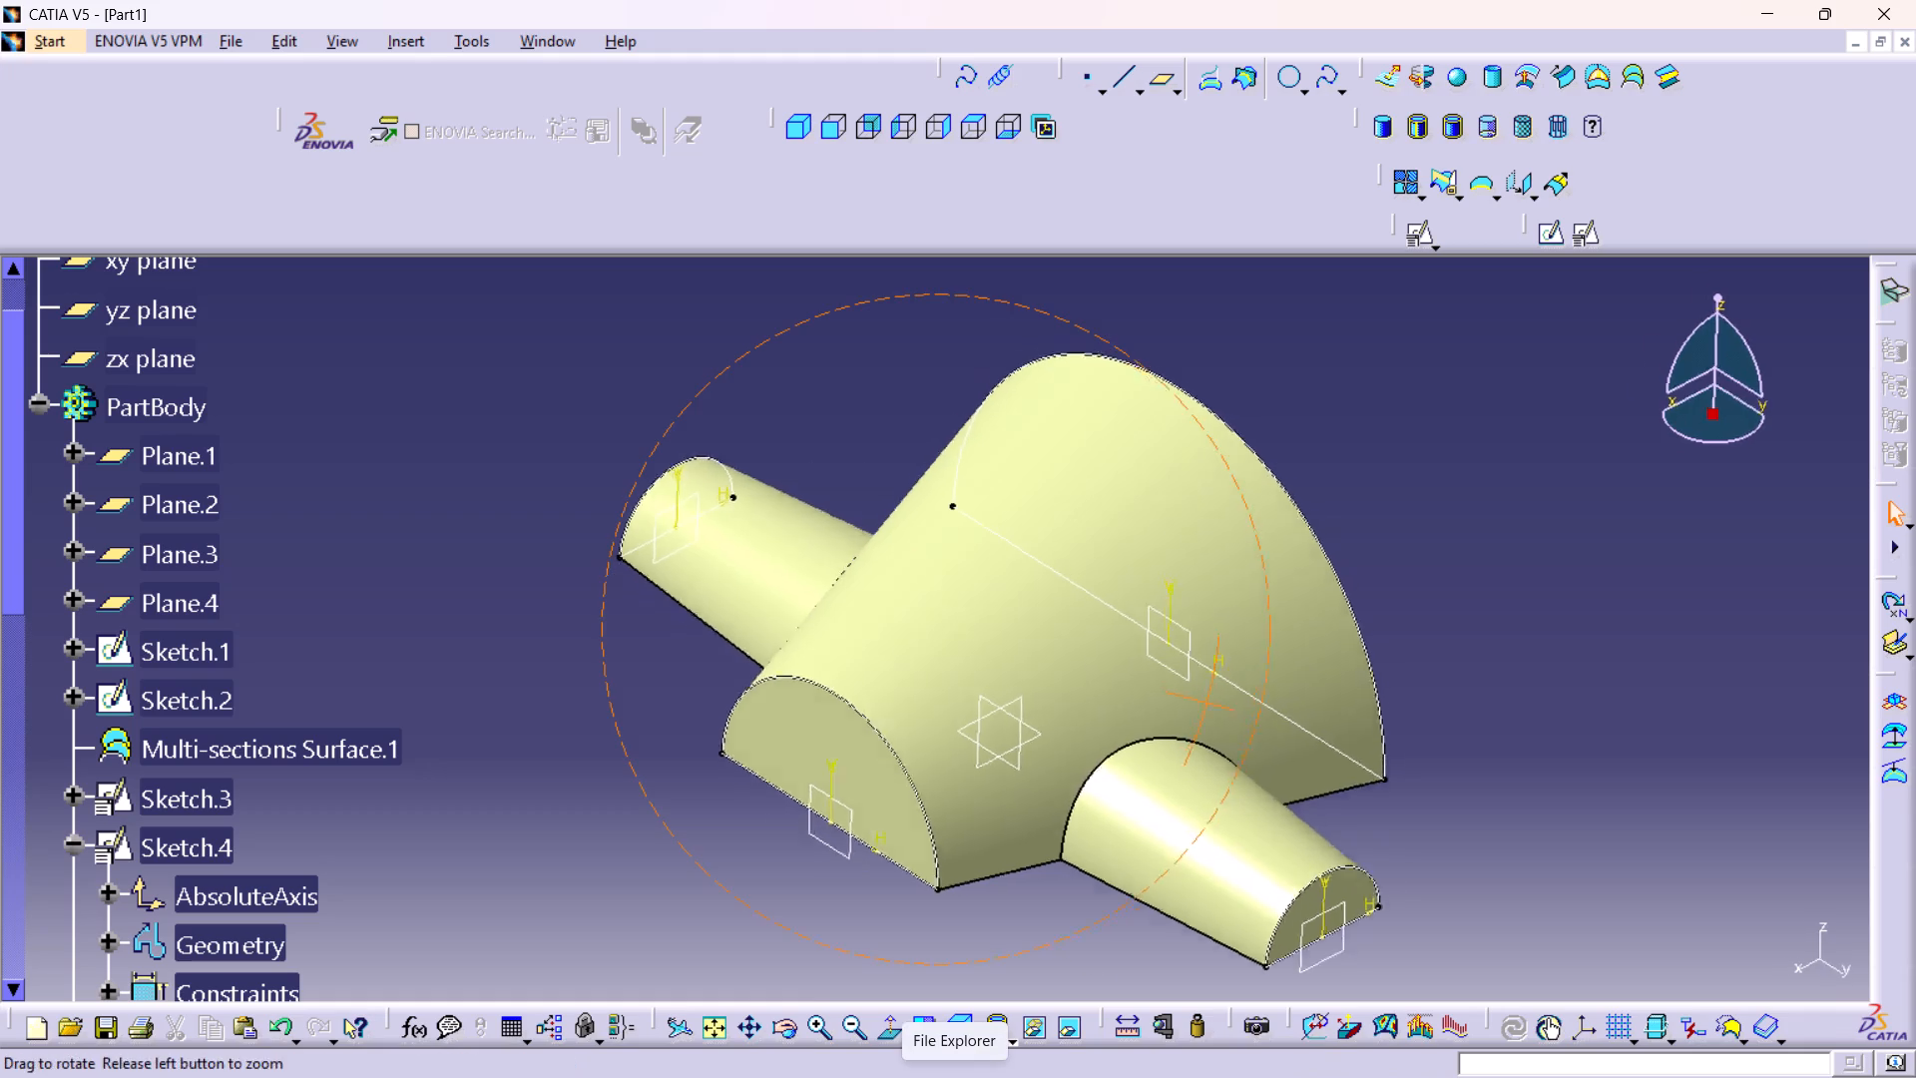
pyautogui.moveTo(1247, 727); pyautogui.dragTo(956, 784, button='right')
pyautogui.moveTo(1247, 727); pyautogui.dragTo(956, 784, button='middle')
pyautogui.moveTo(884, 804); pyautogui.dragTo(960, 847, button='middle')
pyautogui.moveTo(884, 804); pyautogui.dragTo(960, 847, button='right')
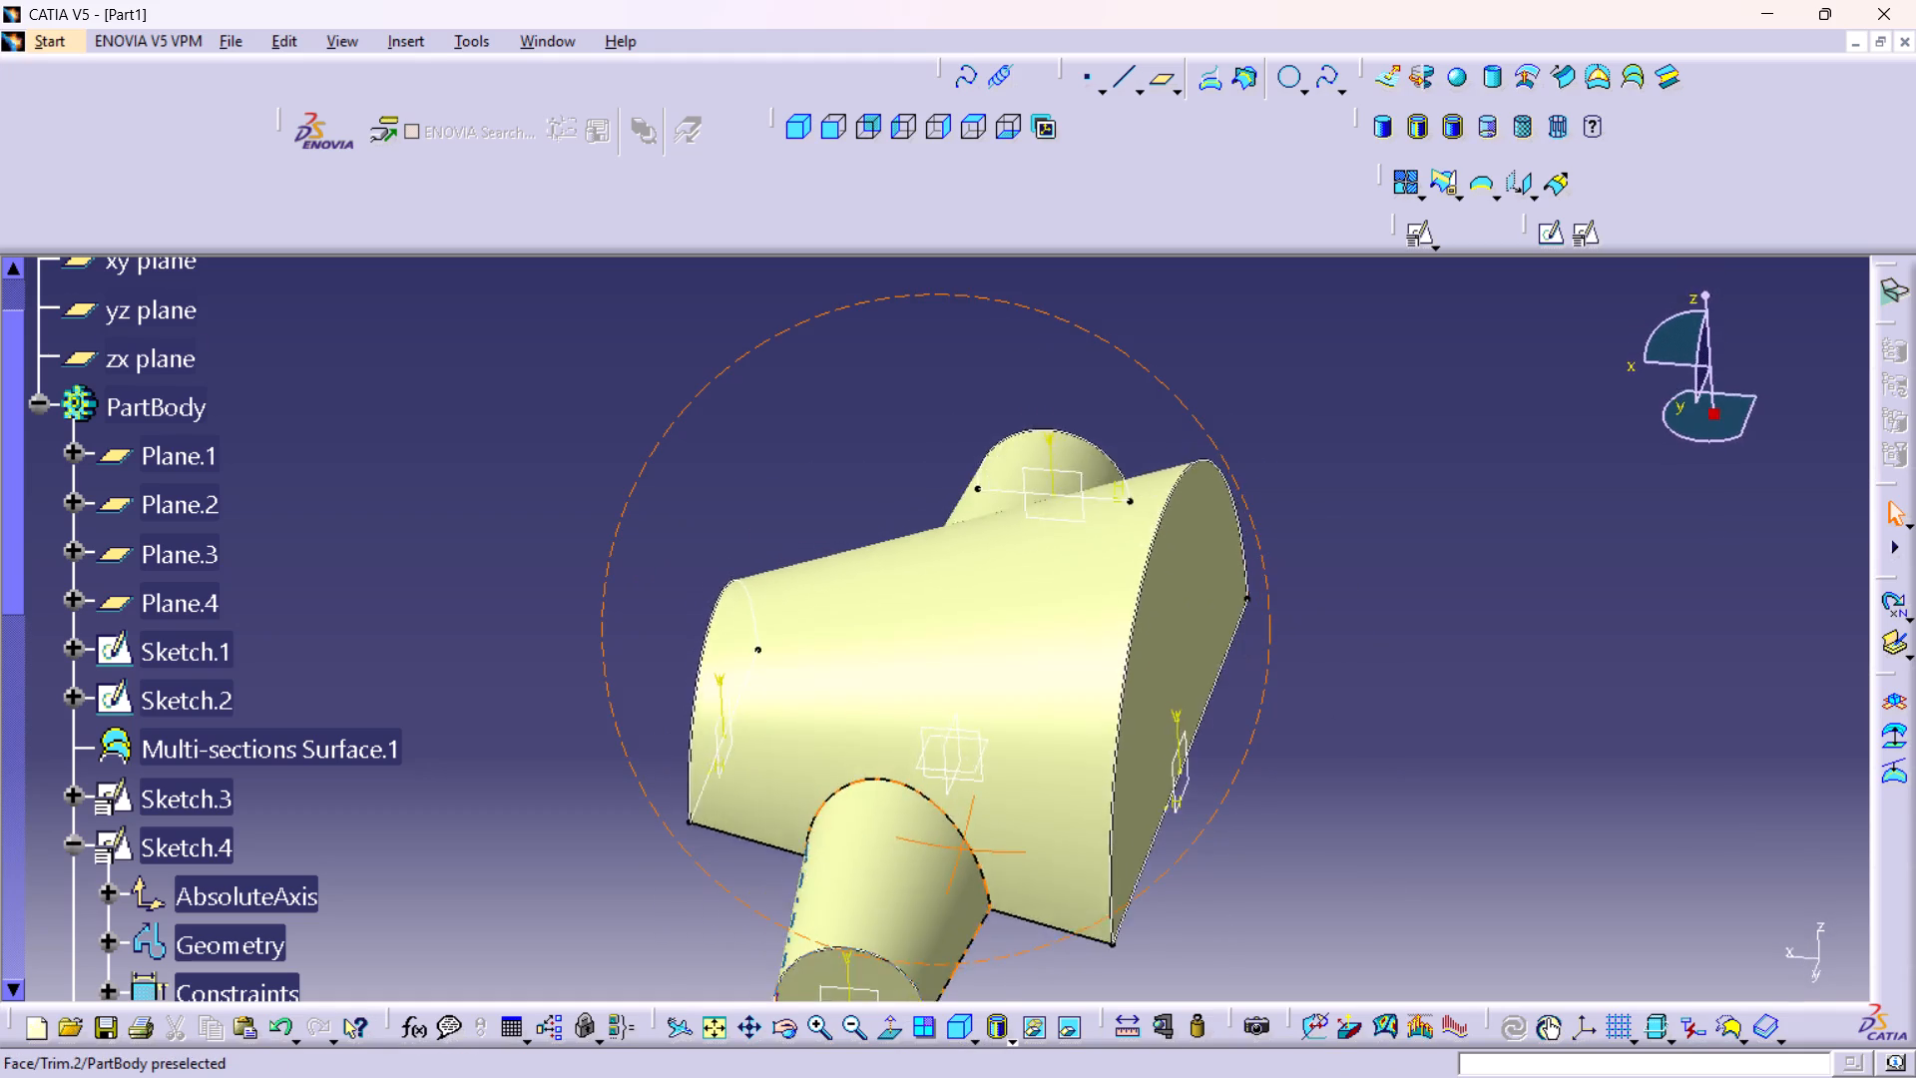
pyautogui.moveTo(960, 847); pyautogui.dragTo(1219, 779, button='middle')
pyautogui.moveTo(960, 847); pyautogui.dragTo(1219, 779, button='right')
pyautogui.moveTo(980, 723); pyautogui.dragTo(979, 720, button='middle')
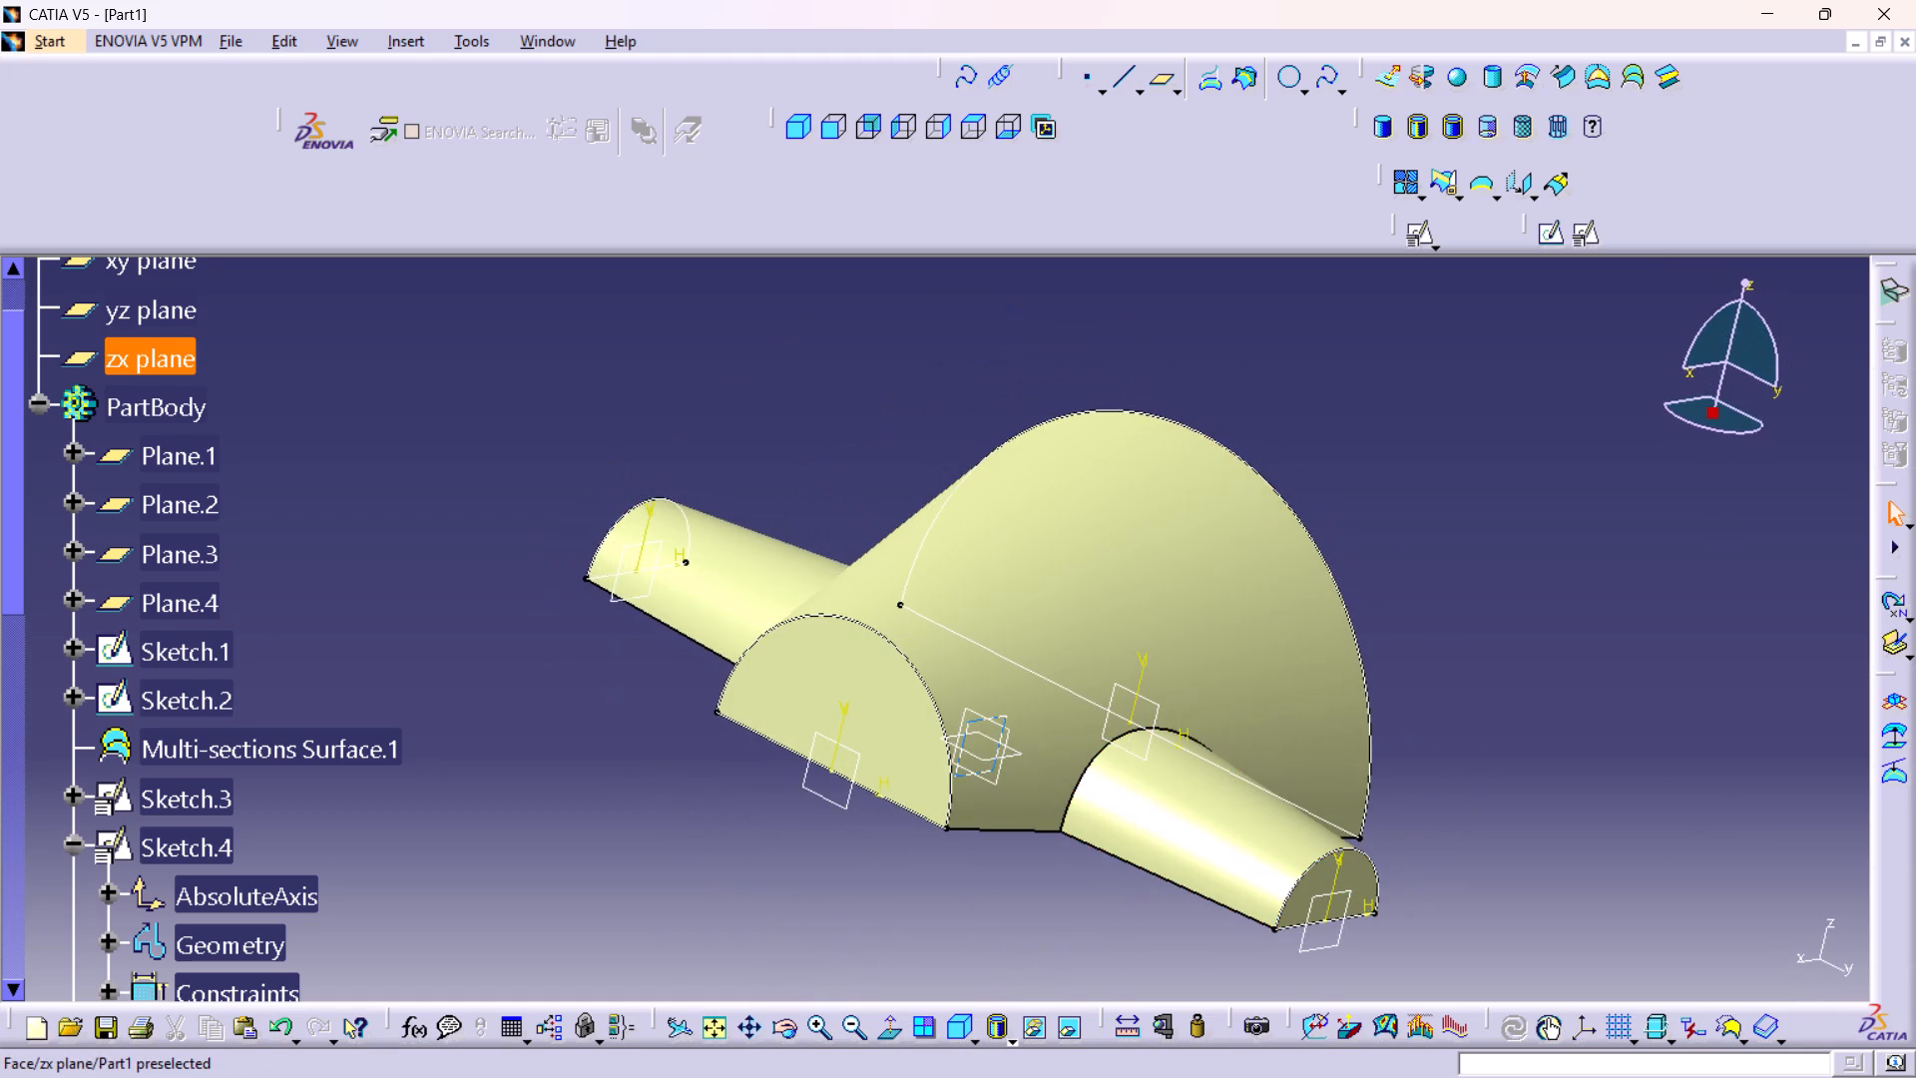
pyautogui.moveTo(979, 720); pyautogui.dragTo(893, 886, button='middle')
pyautogui.moveTo(979, 720); pyautogui.dragTo(893, 886, button='right')
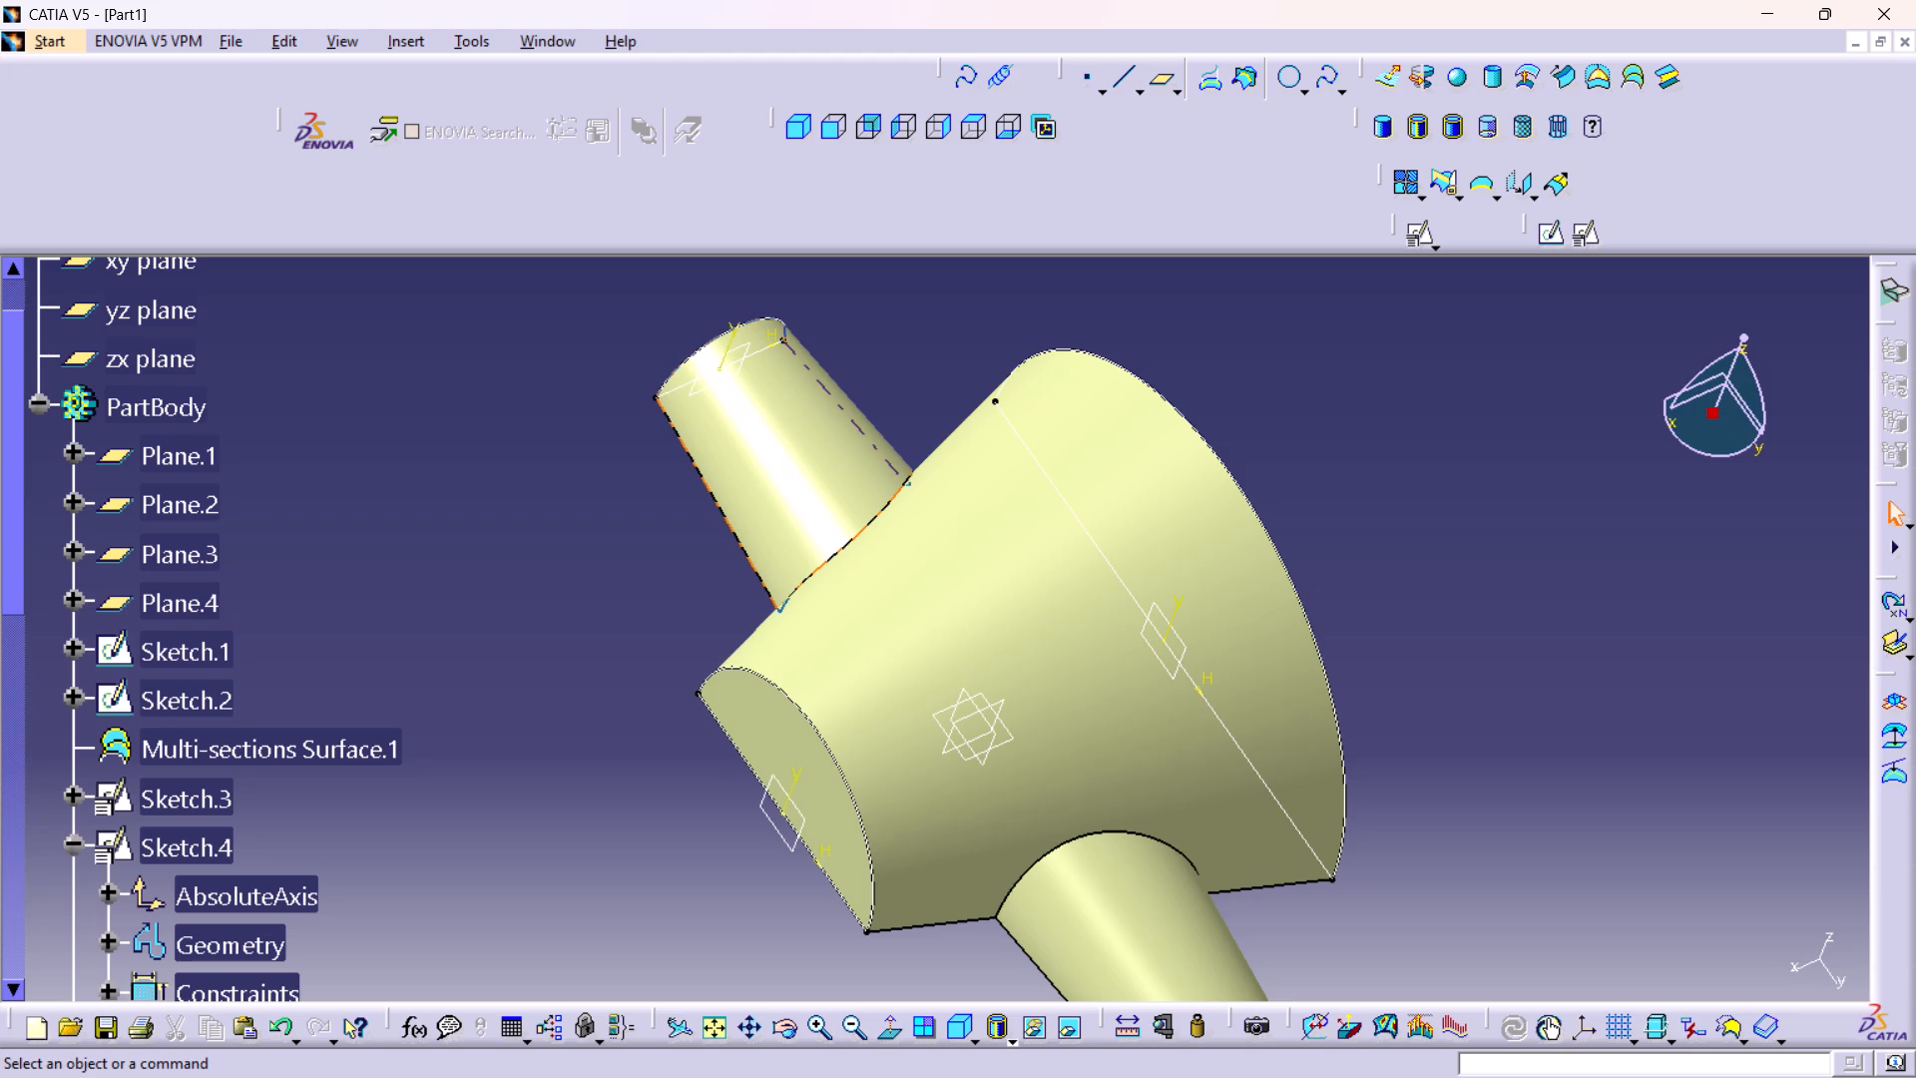
pyautogui.moveTo(1033, 713); pyautogui.dragTo(1022, 738, button='middle')
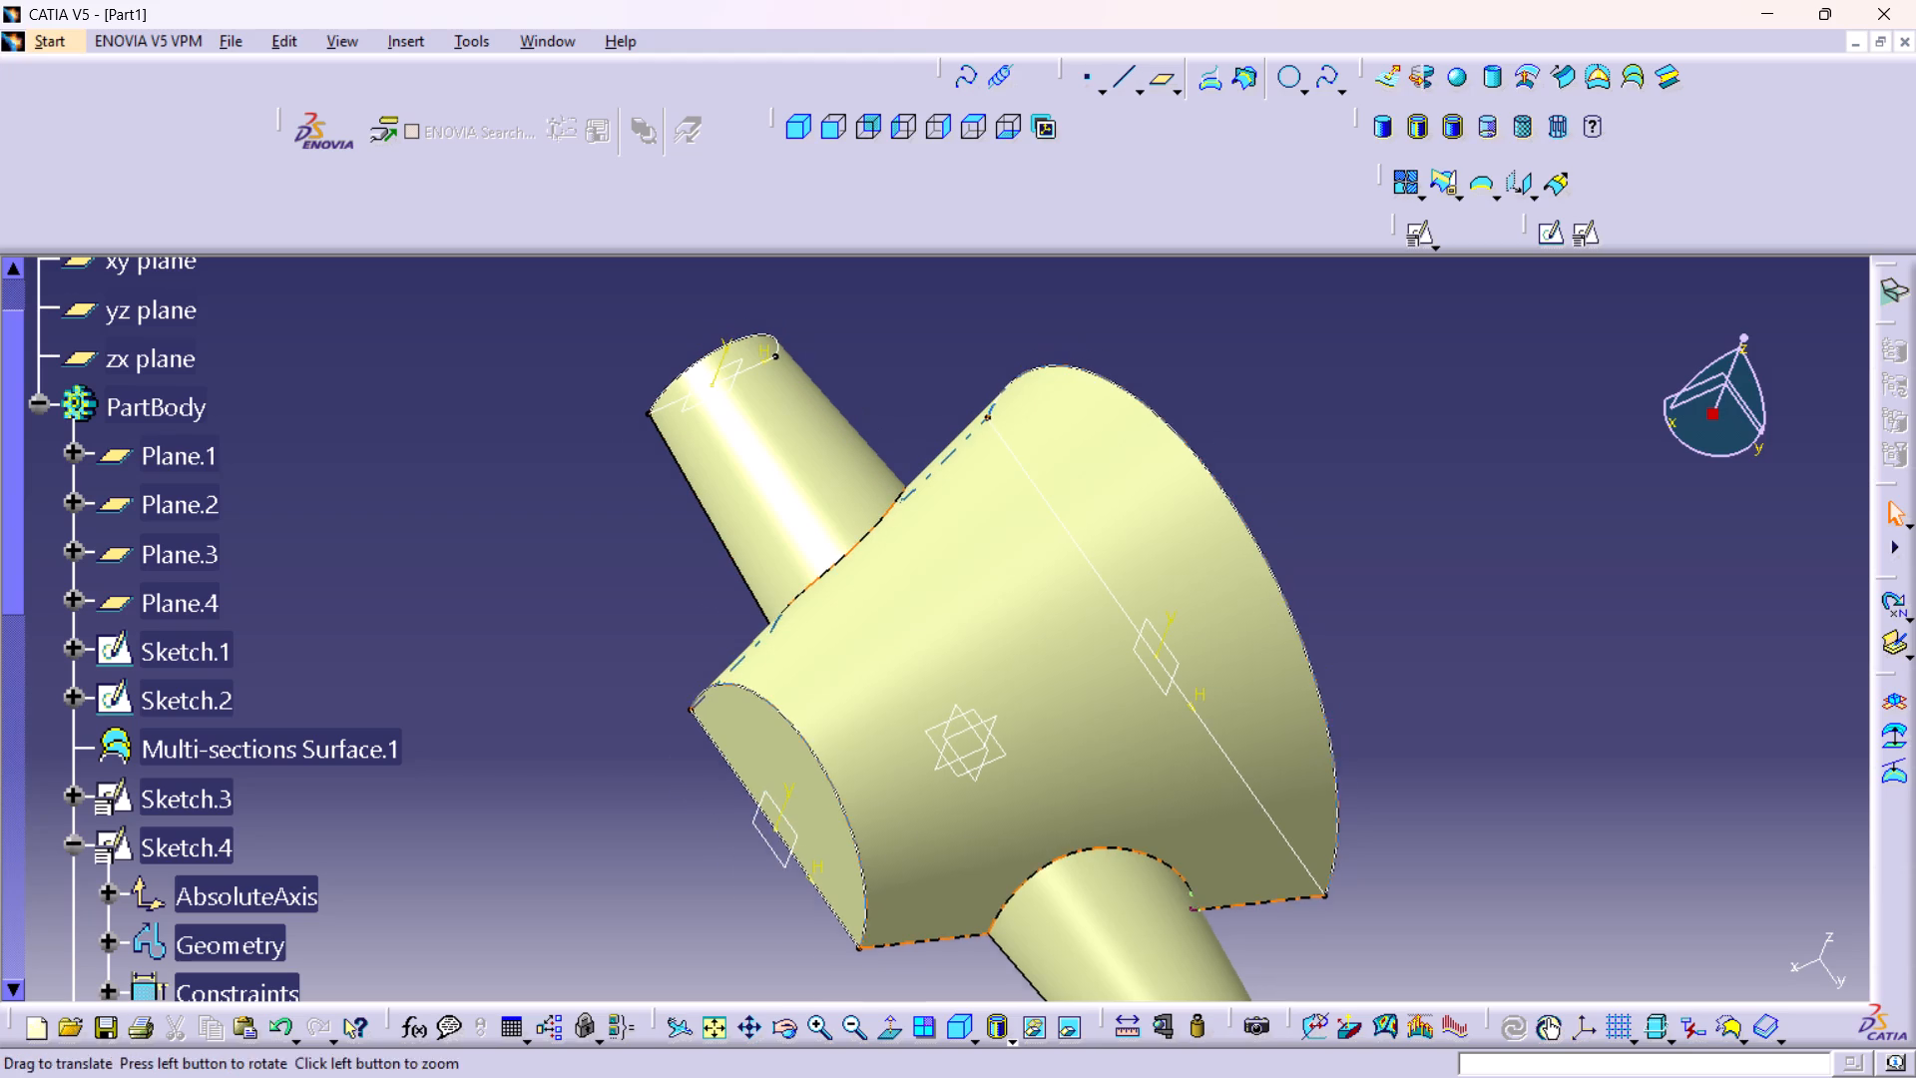
pyautogui.moveTo(1022, 738); pyautogui.dragTo(1008, 805, button='middle')
pyautogui.moveTo(918, 833); pyautogui.dragTo(1227, 276, button='middle')
pyautogui.moveTo(913, 827); pyautogui.dragTo(1227, 276, button='right')
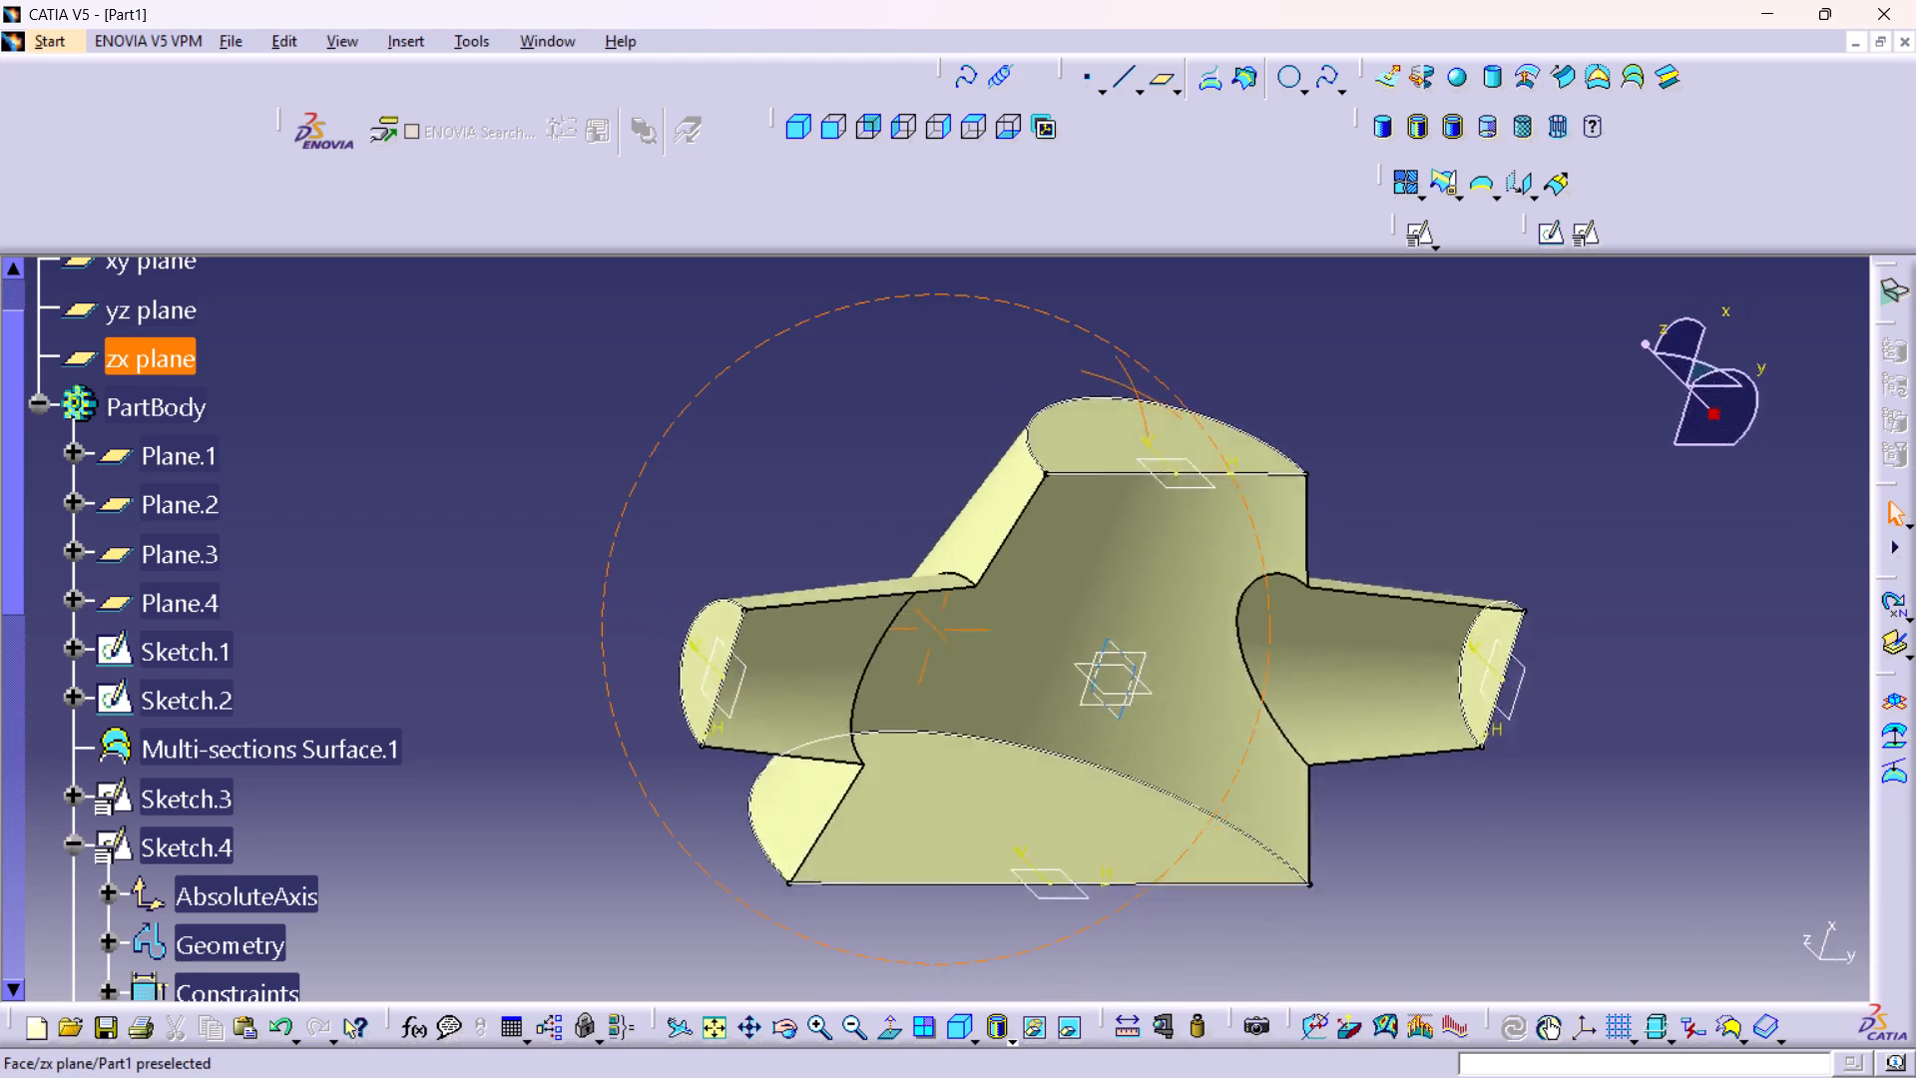
pyautogui.moveTo(1227, 276); pyautogui.dragTo(911, 359, button='right')
pyautogui.moveTo(1227, 276); pyautogui.dragTo(911, 359, button='middle')
pyautogui.moveTo(1212, 545); pyautogui.dragTo(735, 513, button='middle')
pyautogui.moveTo(1142, 451); pyautogui.dragTo(735, 513, button='right')
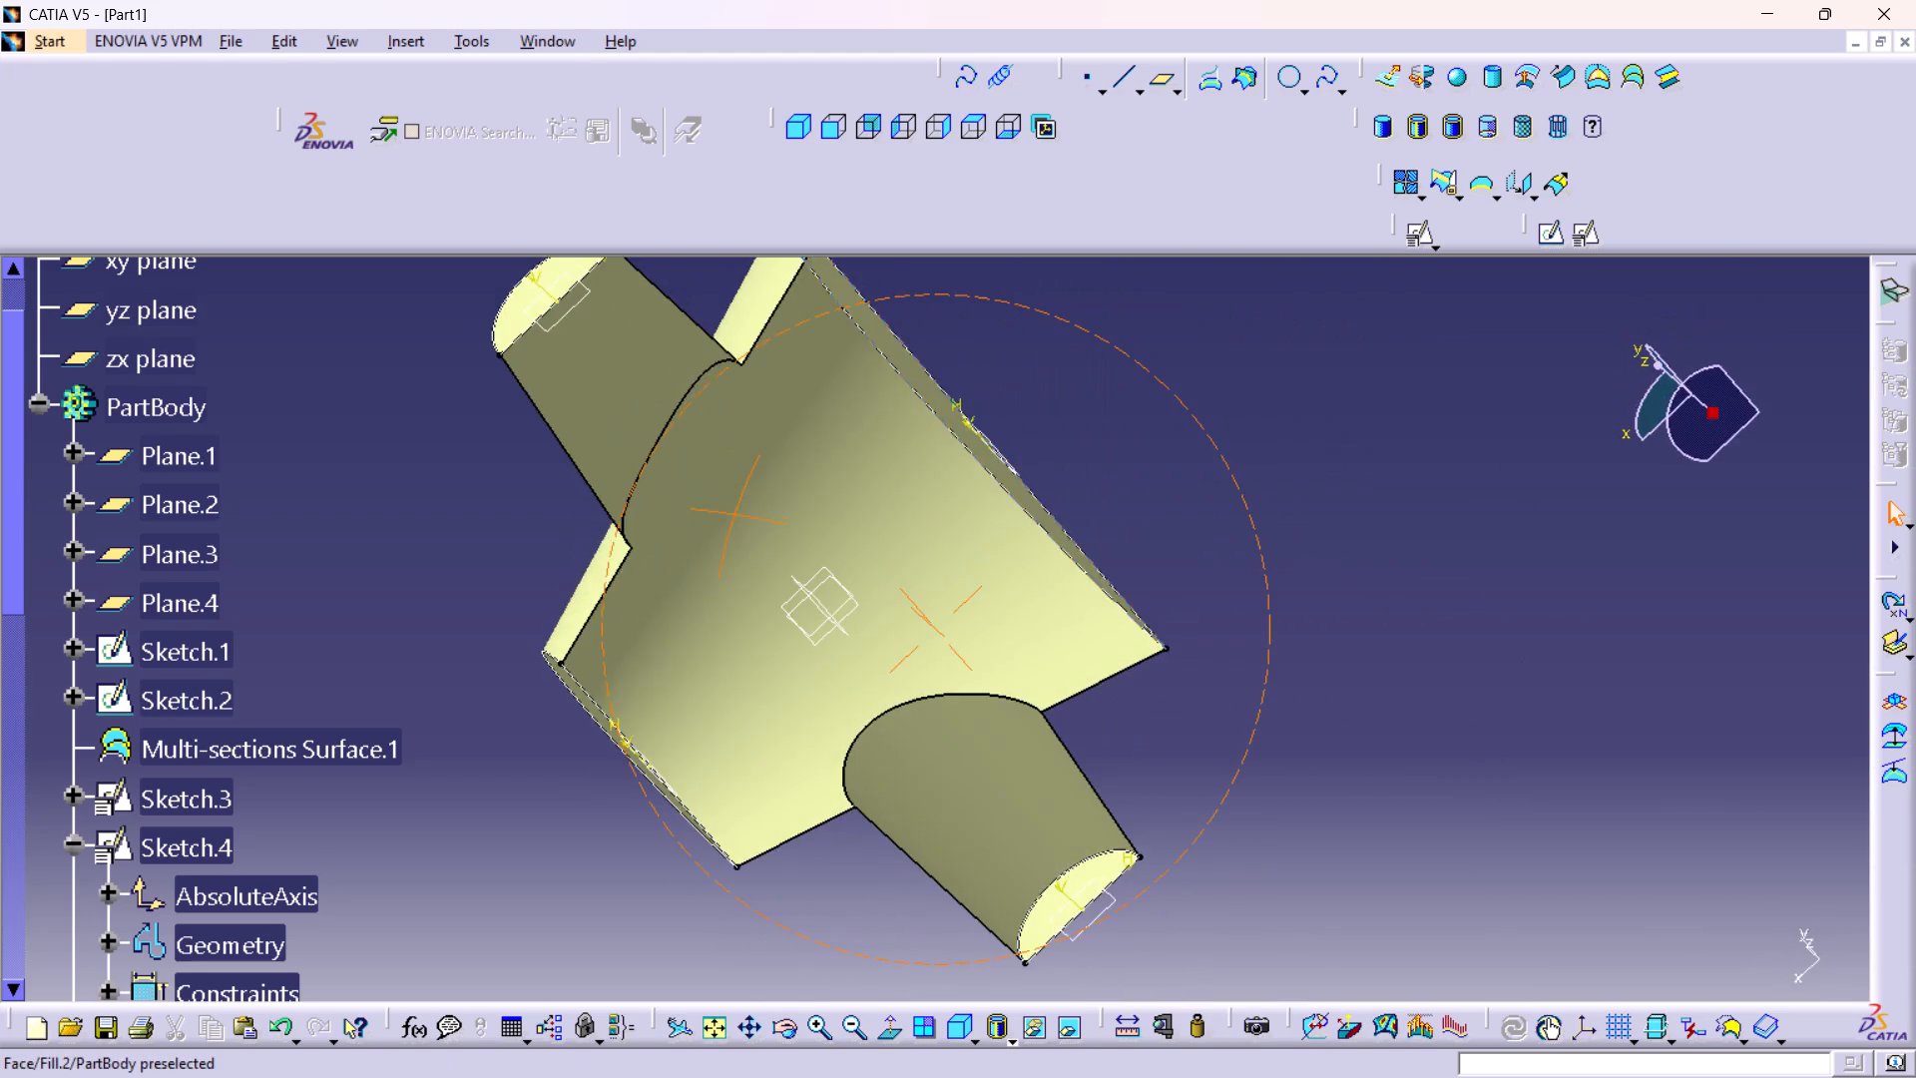
pyautogui.moveTo(735, 513); pyautogui.dragTo(710, 494, button='right')
pyautogui.moveTo(735, 513); pyautogui.dragTo(707, 490, button='middle')
pyautogui.moveTo(687, 456); pyautogui.dragTo(814, 674, button='middle')
pyautogui.scroll(1, 687, 456)
pyautogui.moveTo(653, 630); pyautogui.dragTo(607, 398, button='middle')
pyautogui.moveTo(651, 627); pyautogui.dragTo(607, 398, button='right')
pyautogui.moveTo(890, 734); pyautogui.dragTo(993, 432, button='middle')
pyautogui.moveTo(893, 645); pyautogui.dragTo(993, 432, button='right')
pyautogui.moveTo(637, 539); pyautogui.dragTo(802, 734, button='middle')
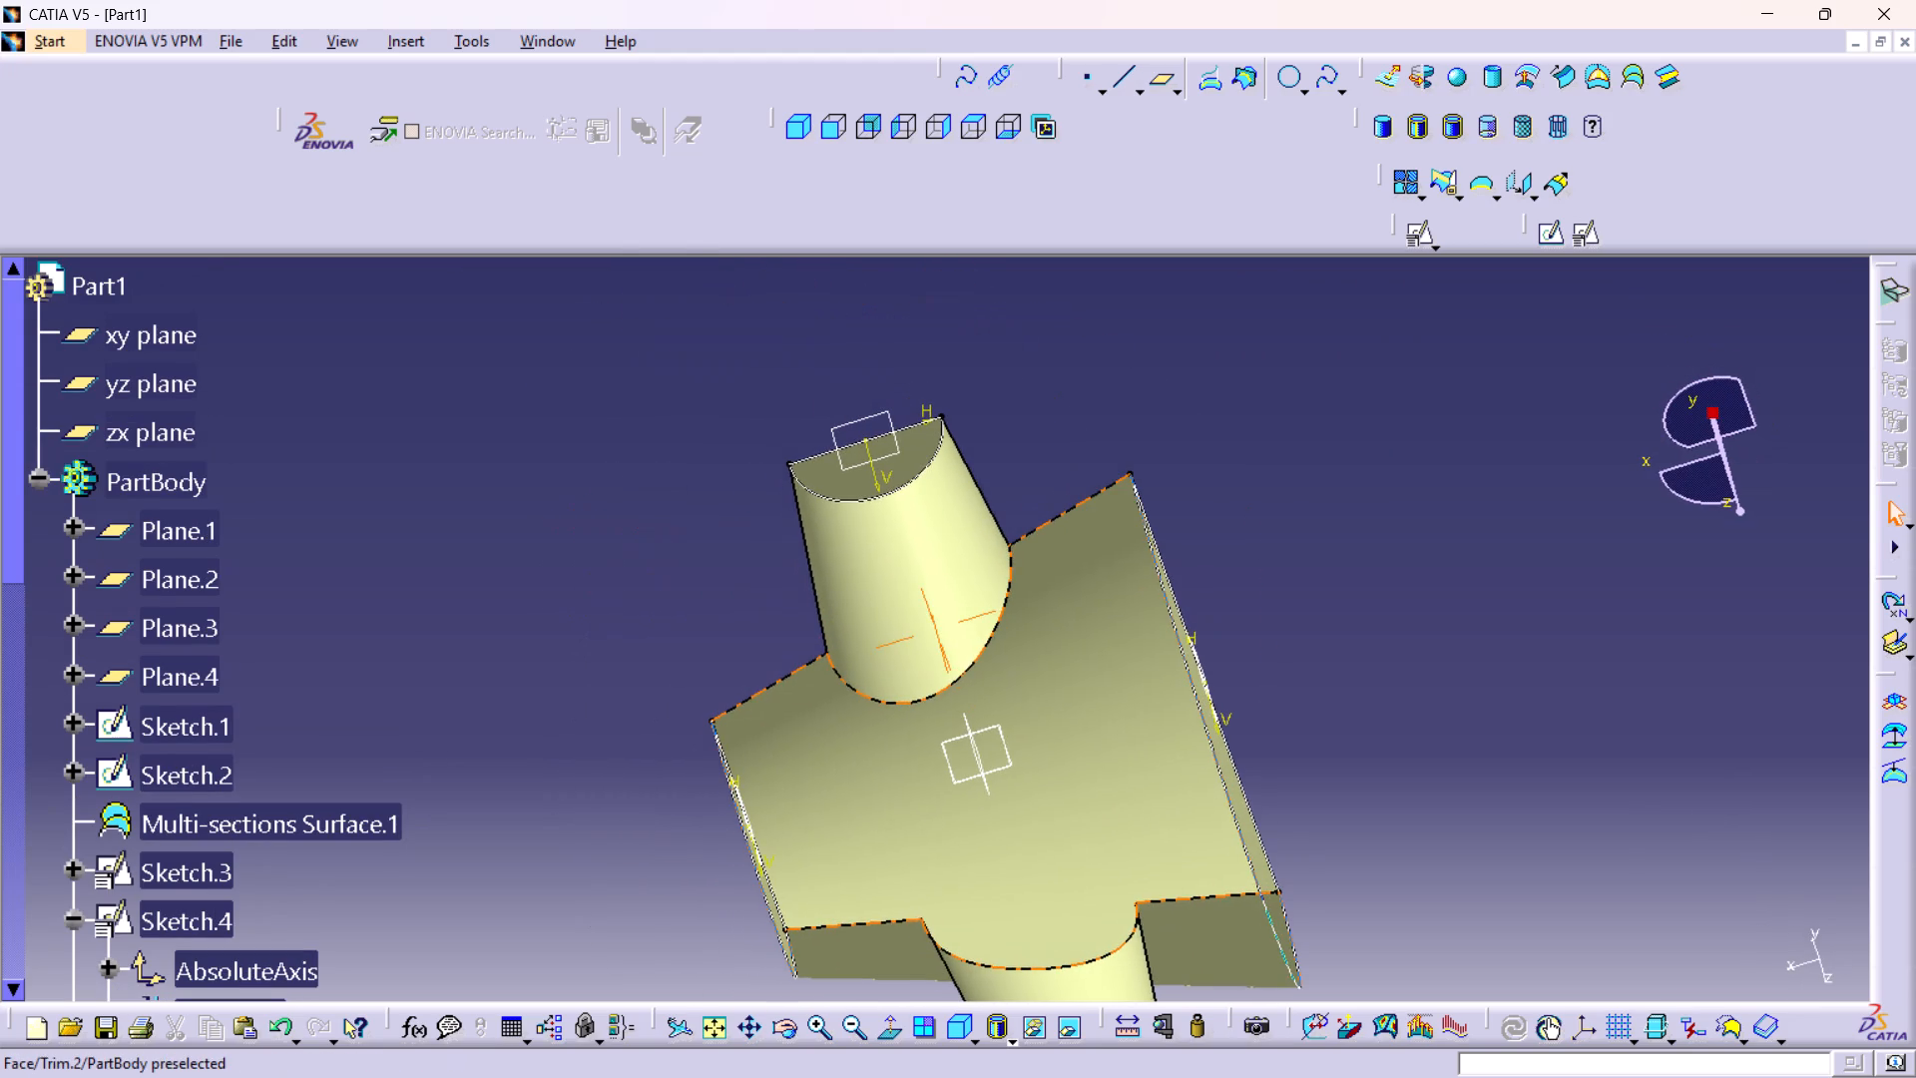
# Restore the isometric view and review the Trim, Line and Fill features listed in the specification tree.
pyautogui.click(916, 707)
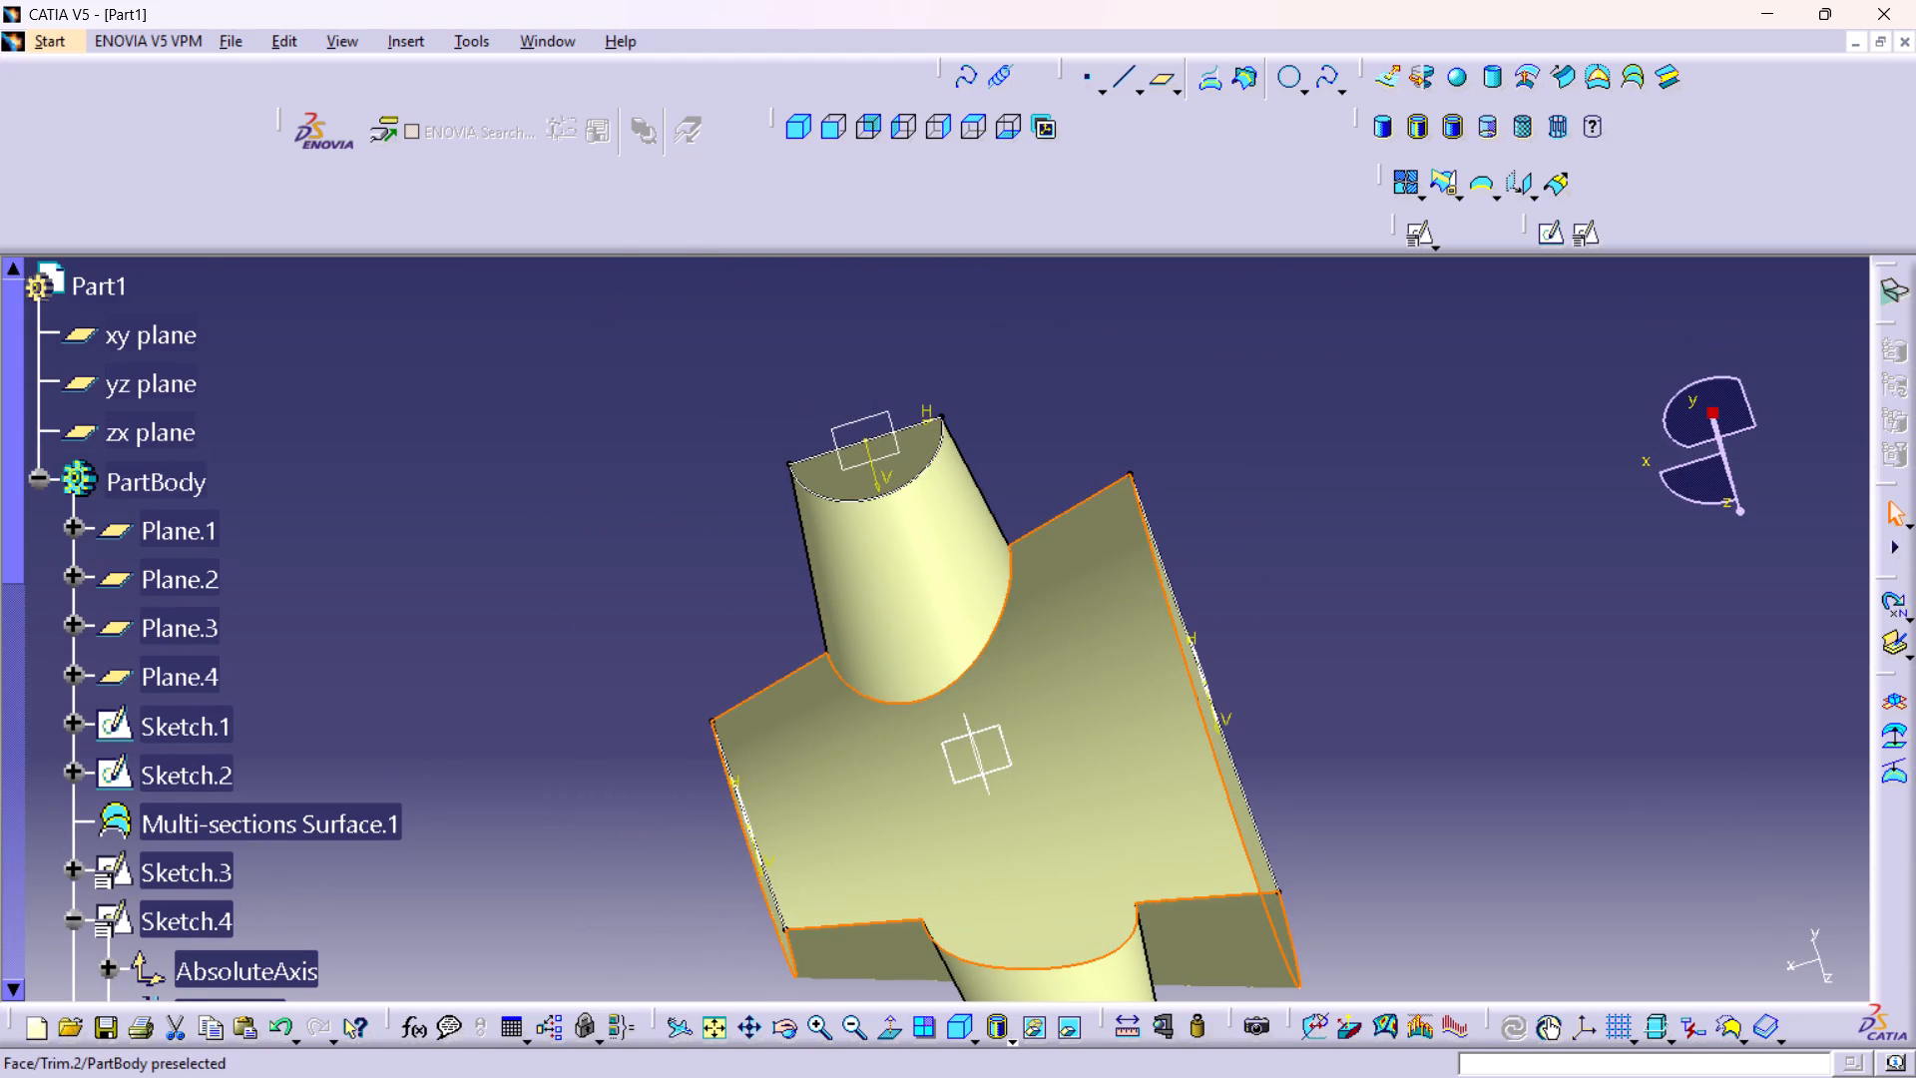
pyautogui.click(1424, 606)
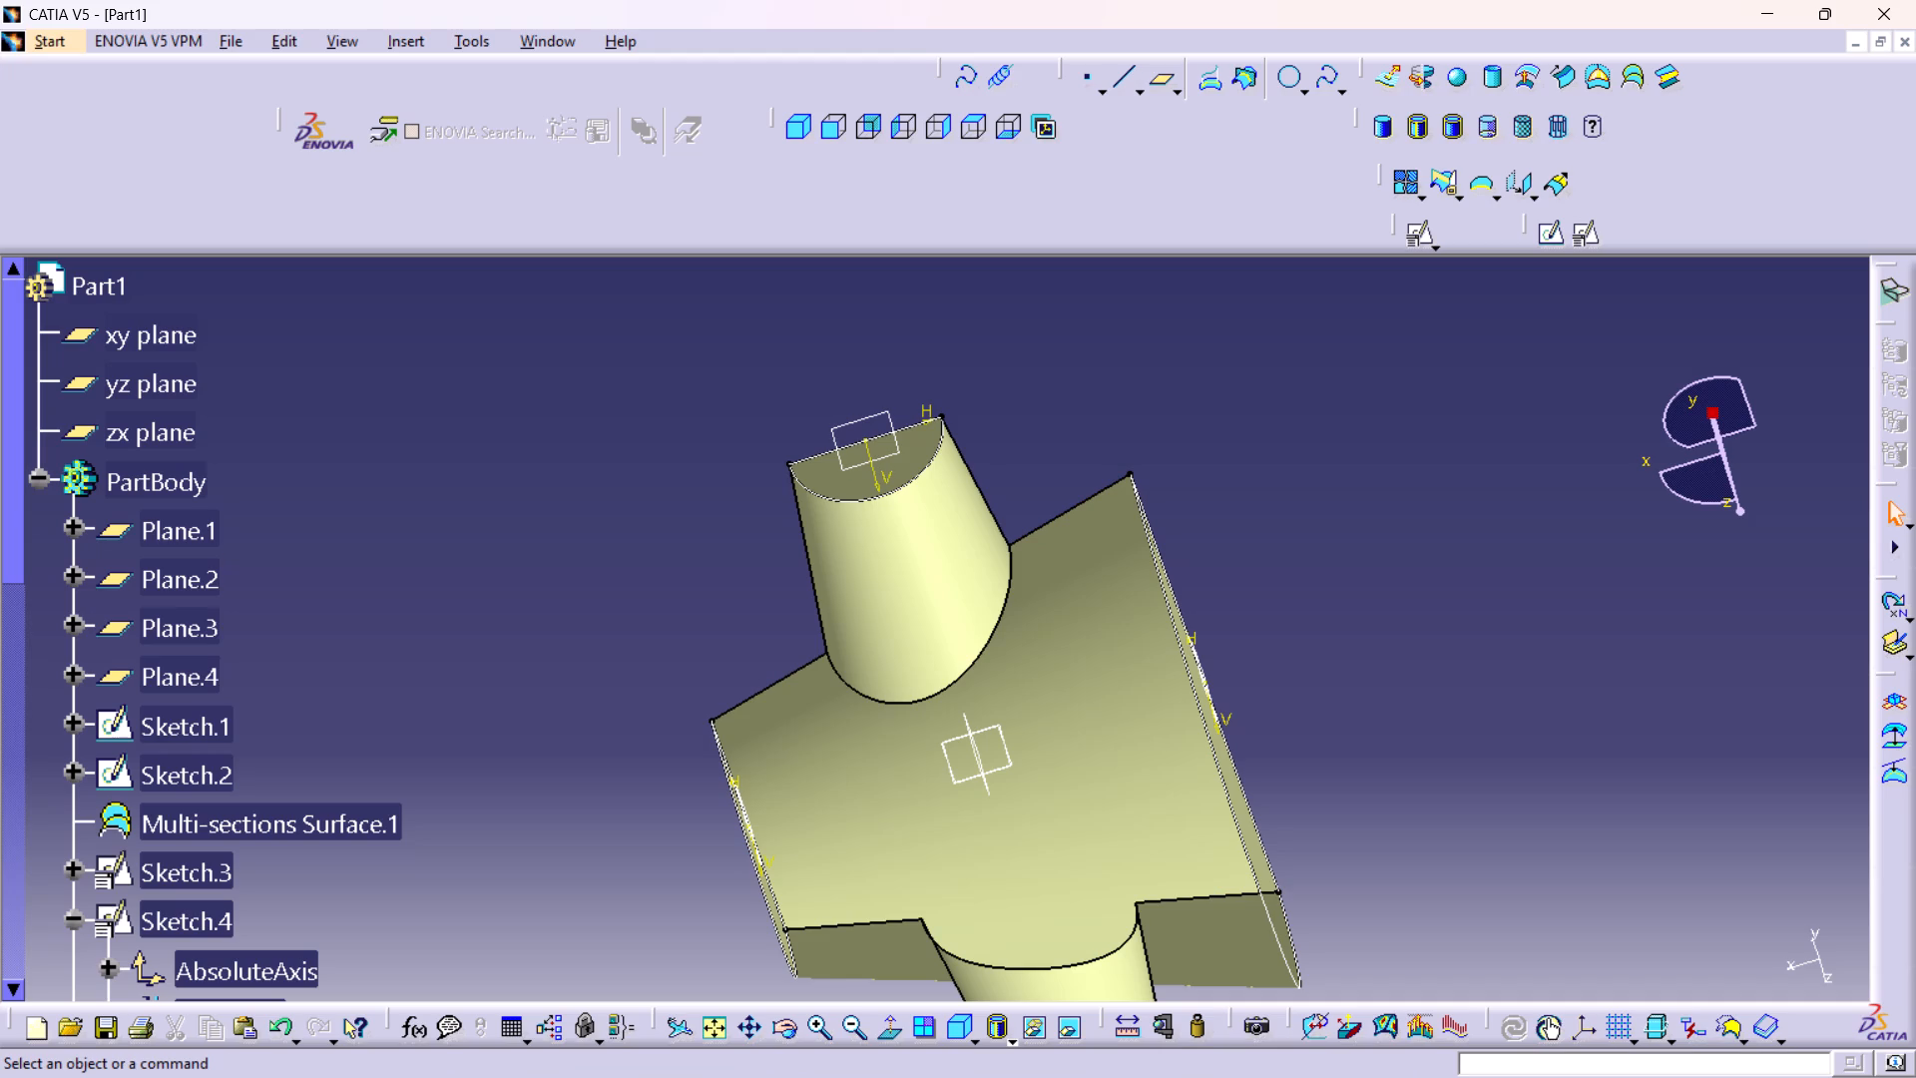
pyautogui.click(787, 134)
pyautogui.moveTo(856, 530); pyautogui.dragTo(826, 413, button='middle')
pyautogui.rightClick(856, 530)
pyautogui.moveTo(848, 431); pyautogui.dragTo(839, 773, button='middle')
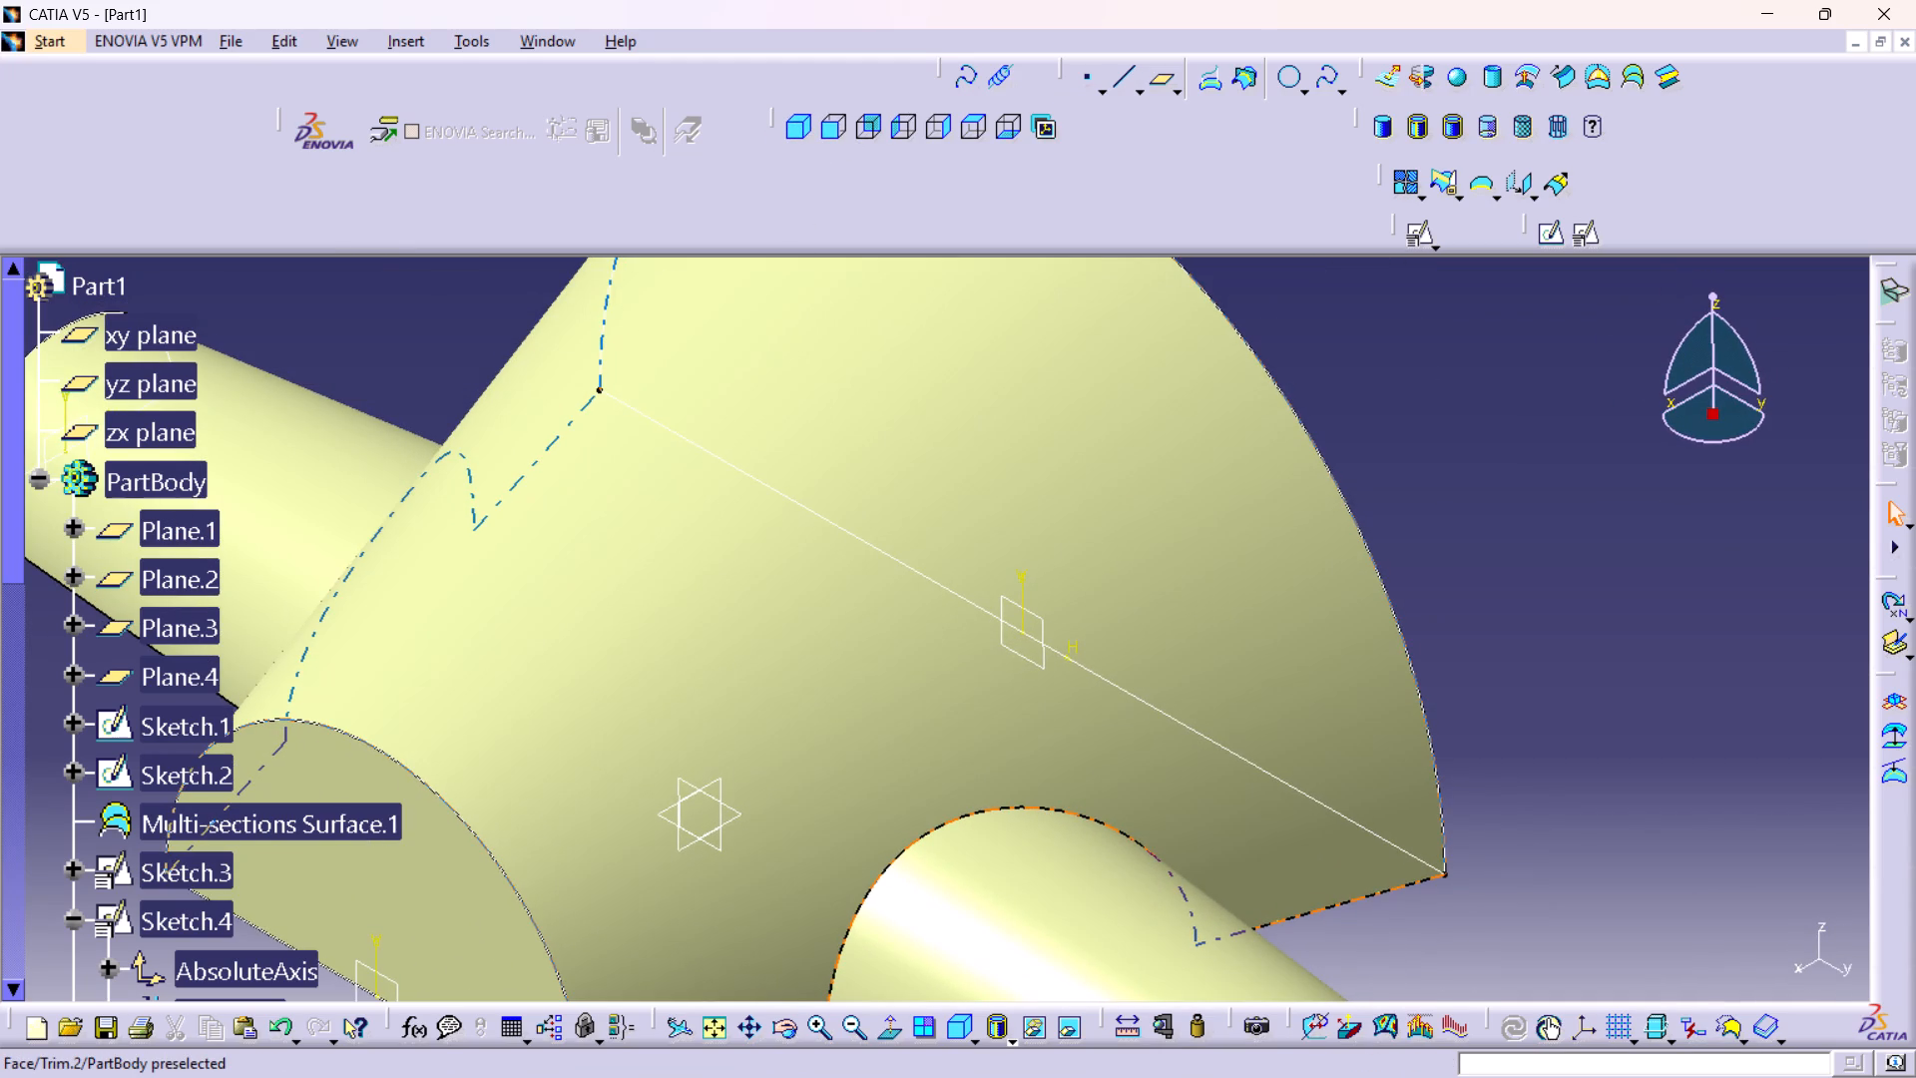
pyautogui.moveTo(959, 700); pyautogui.dragTo(1037, 838, button='middle')
pyautogui.rightClick(958, 697)
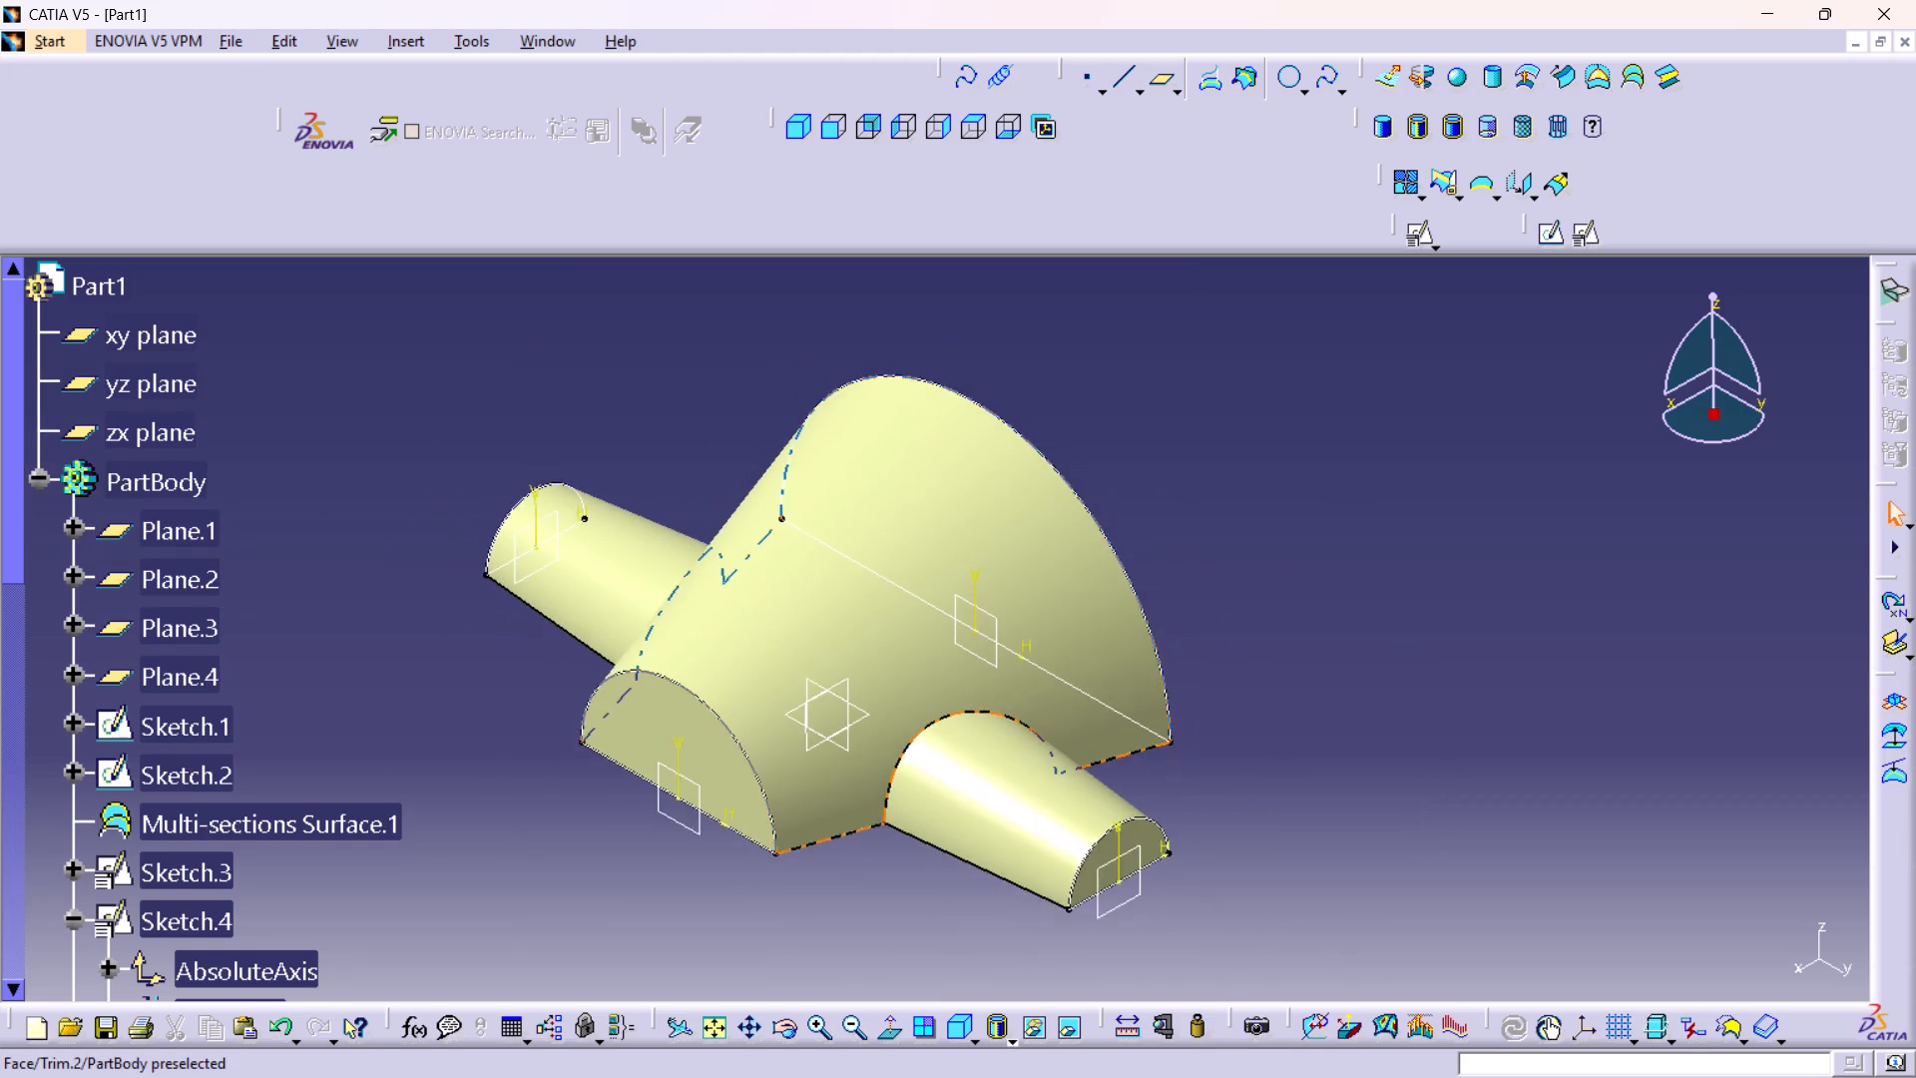
pyautogui.moveTo(1037, 838); pyautogui.dragTo(1031, 821, button='middle')
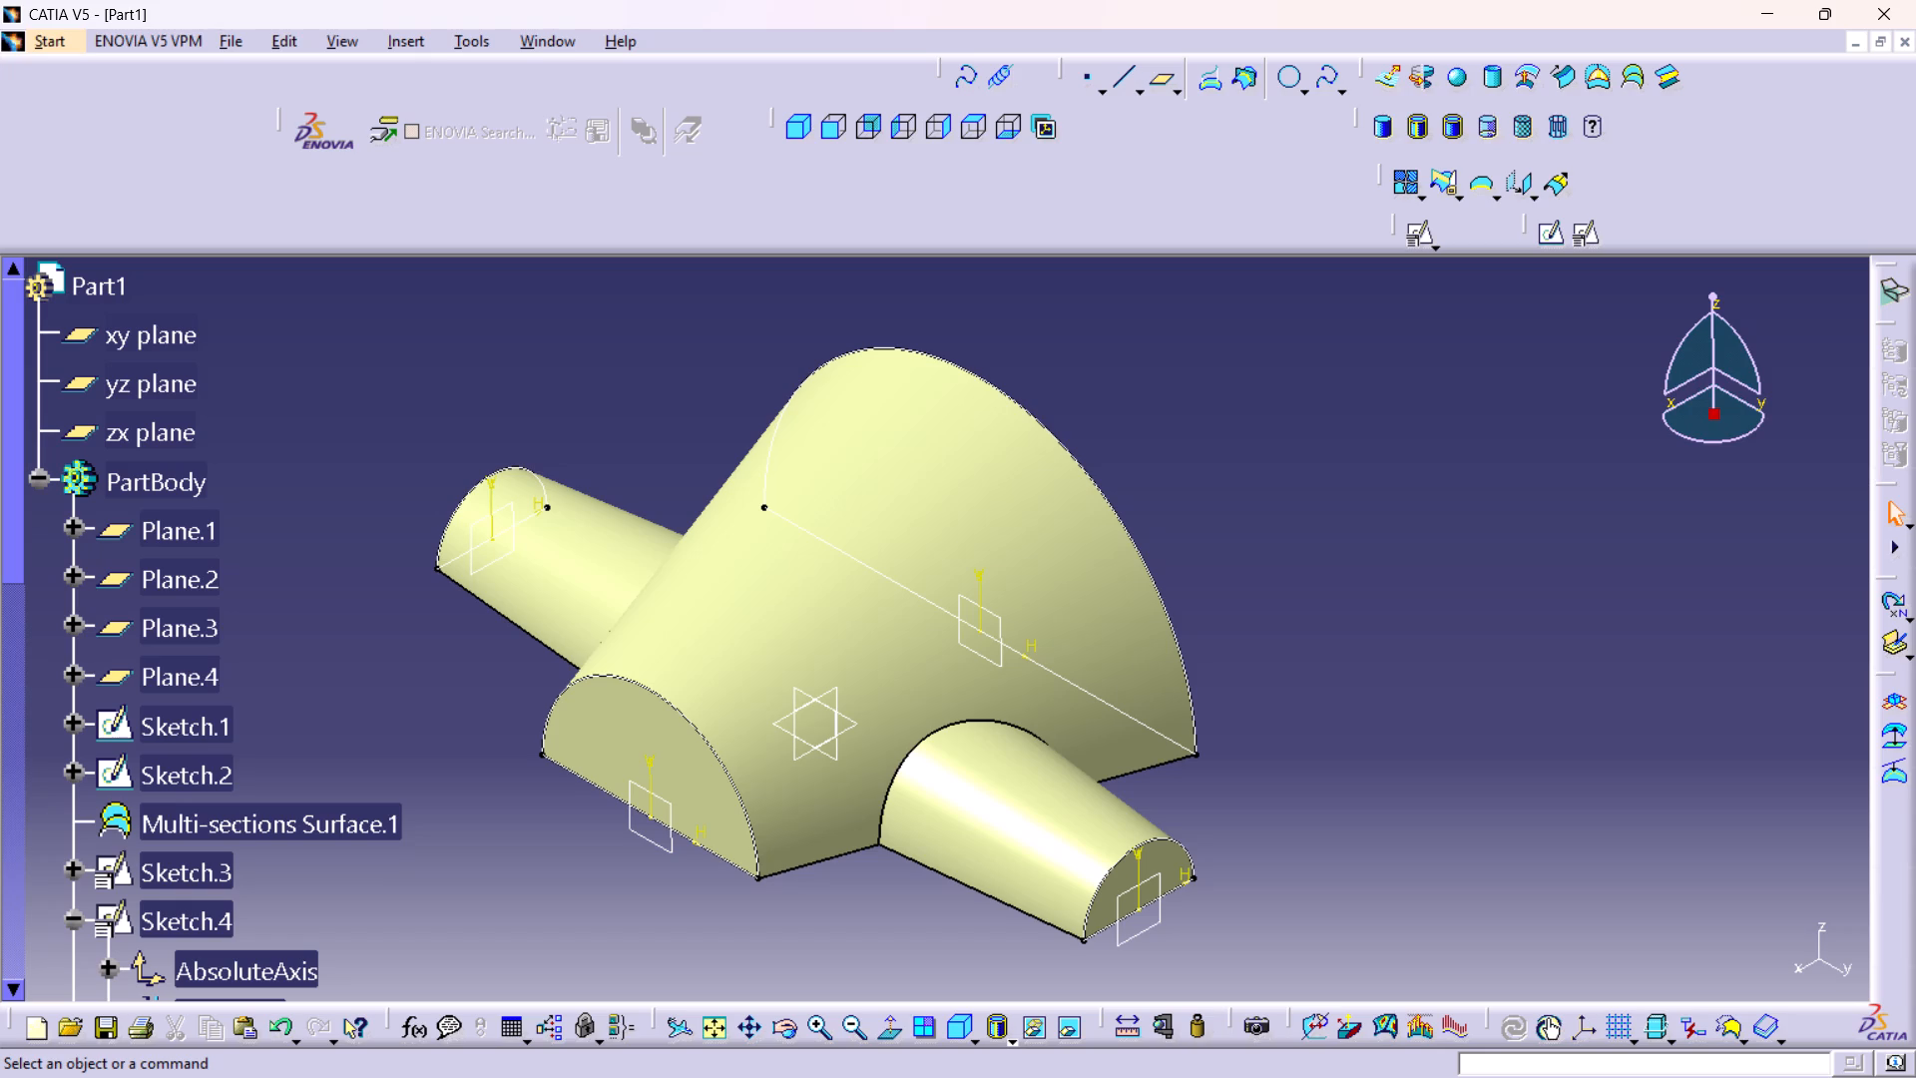
pyautogui.scroll(-2, 250, 688)
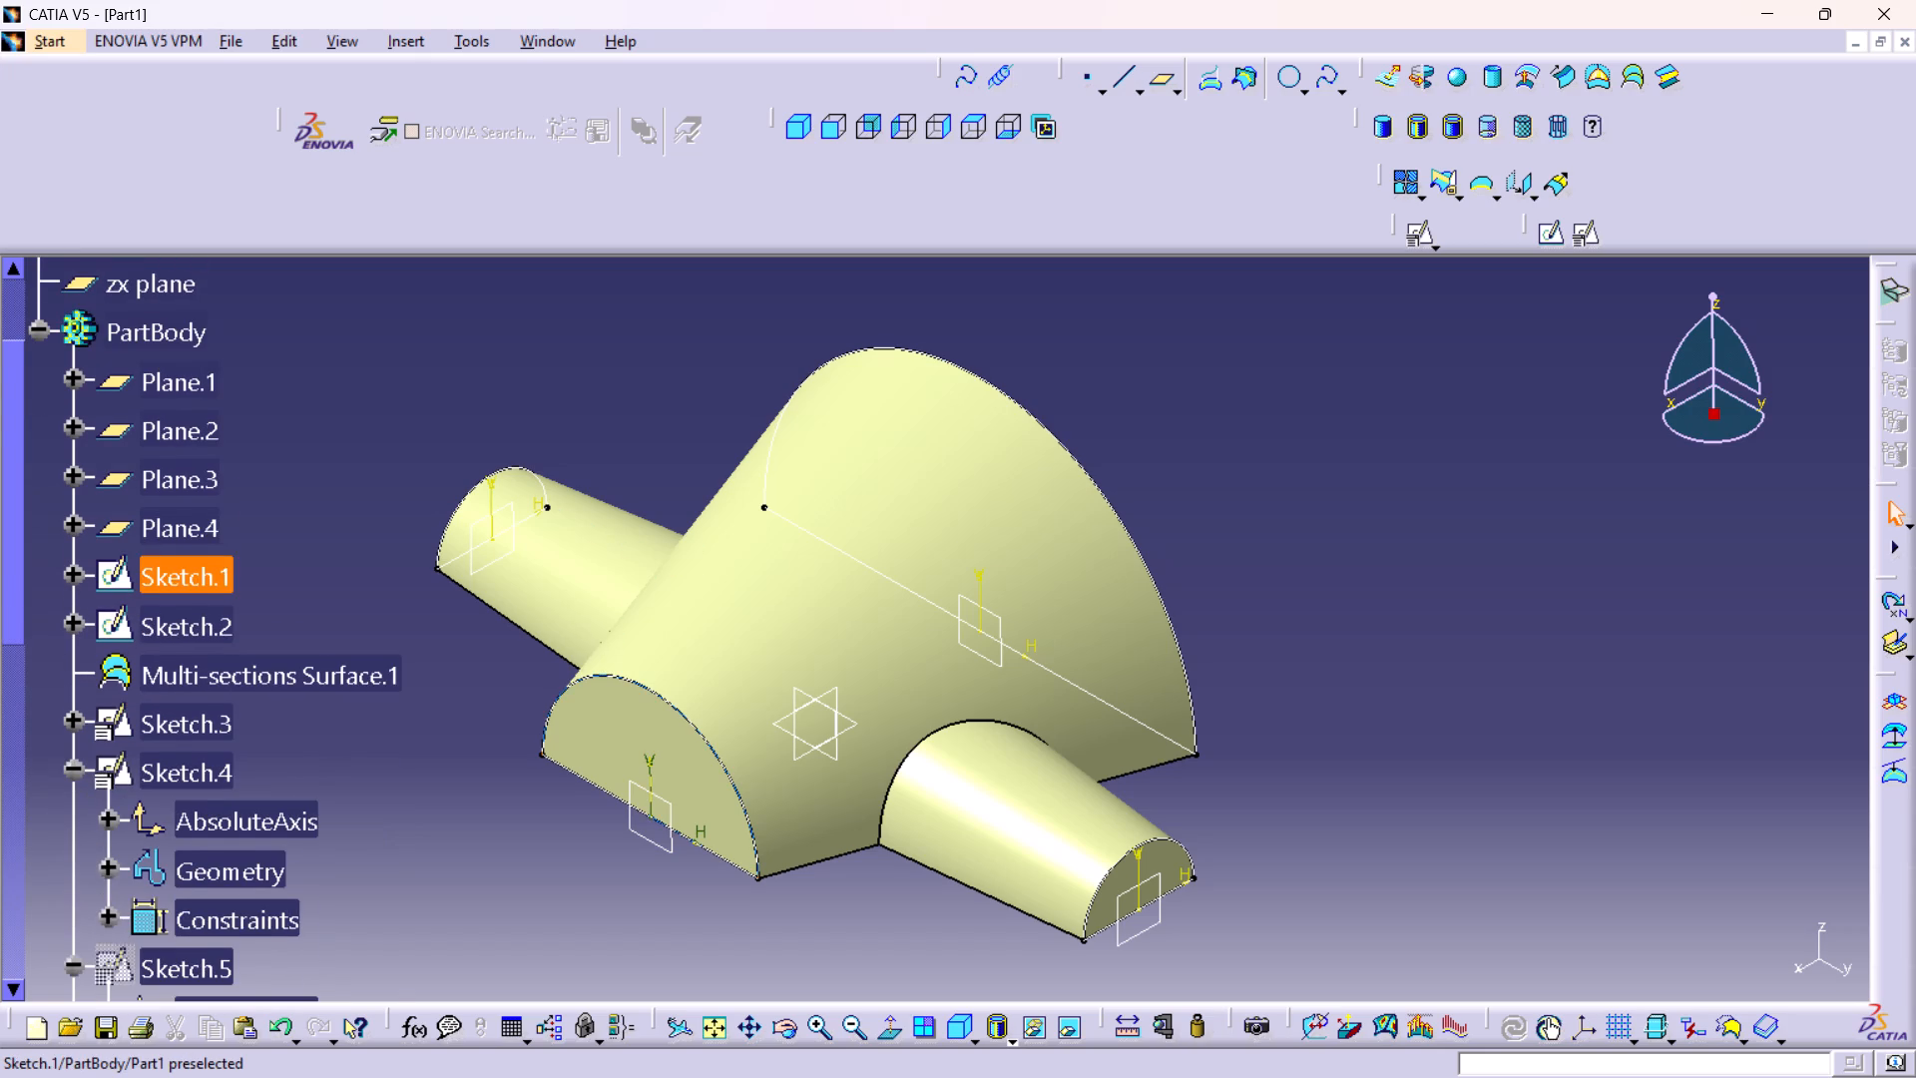
pyautogui.scroll(-14, 233, 566)
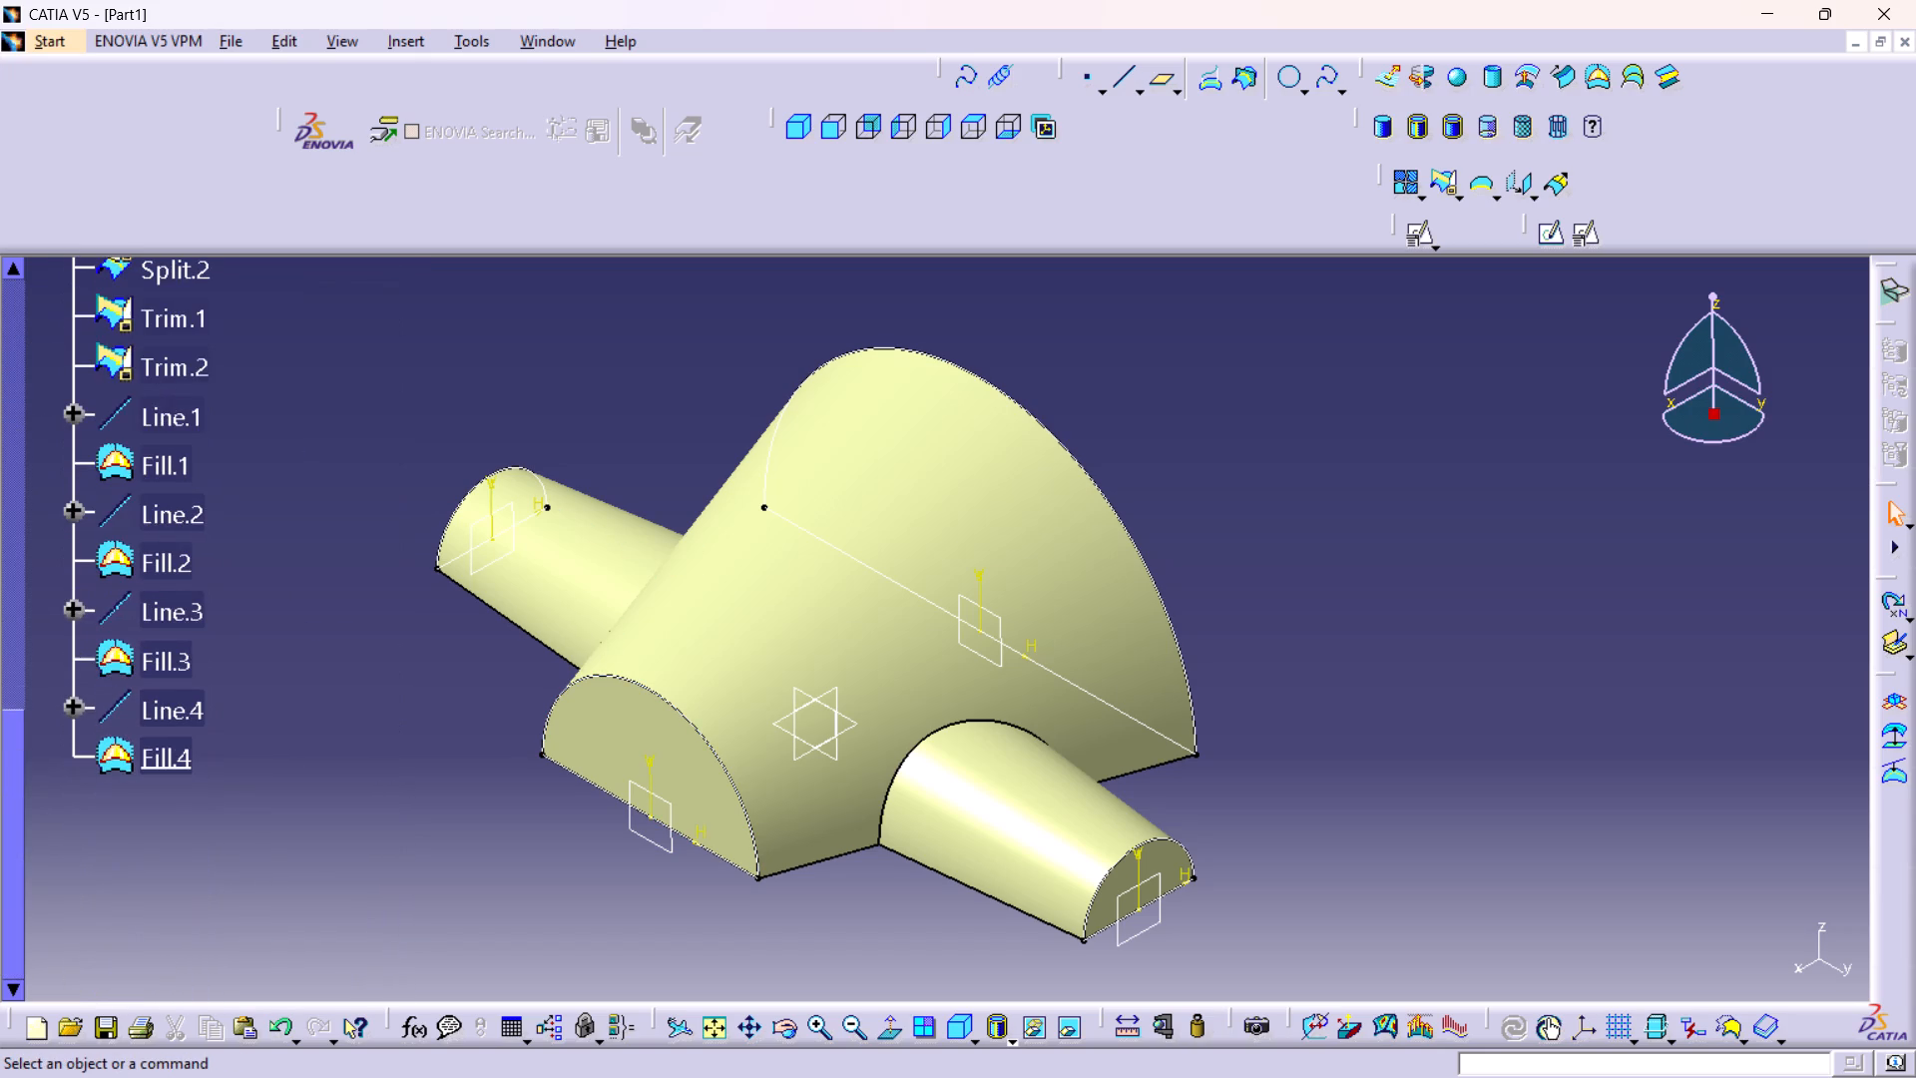
pyautogui.scroll(3, 232, 625)
pyautogui.scroll(-2, 232, 625)
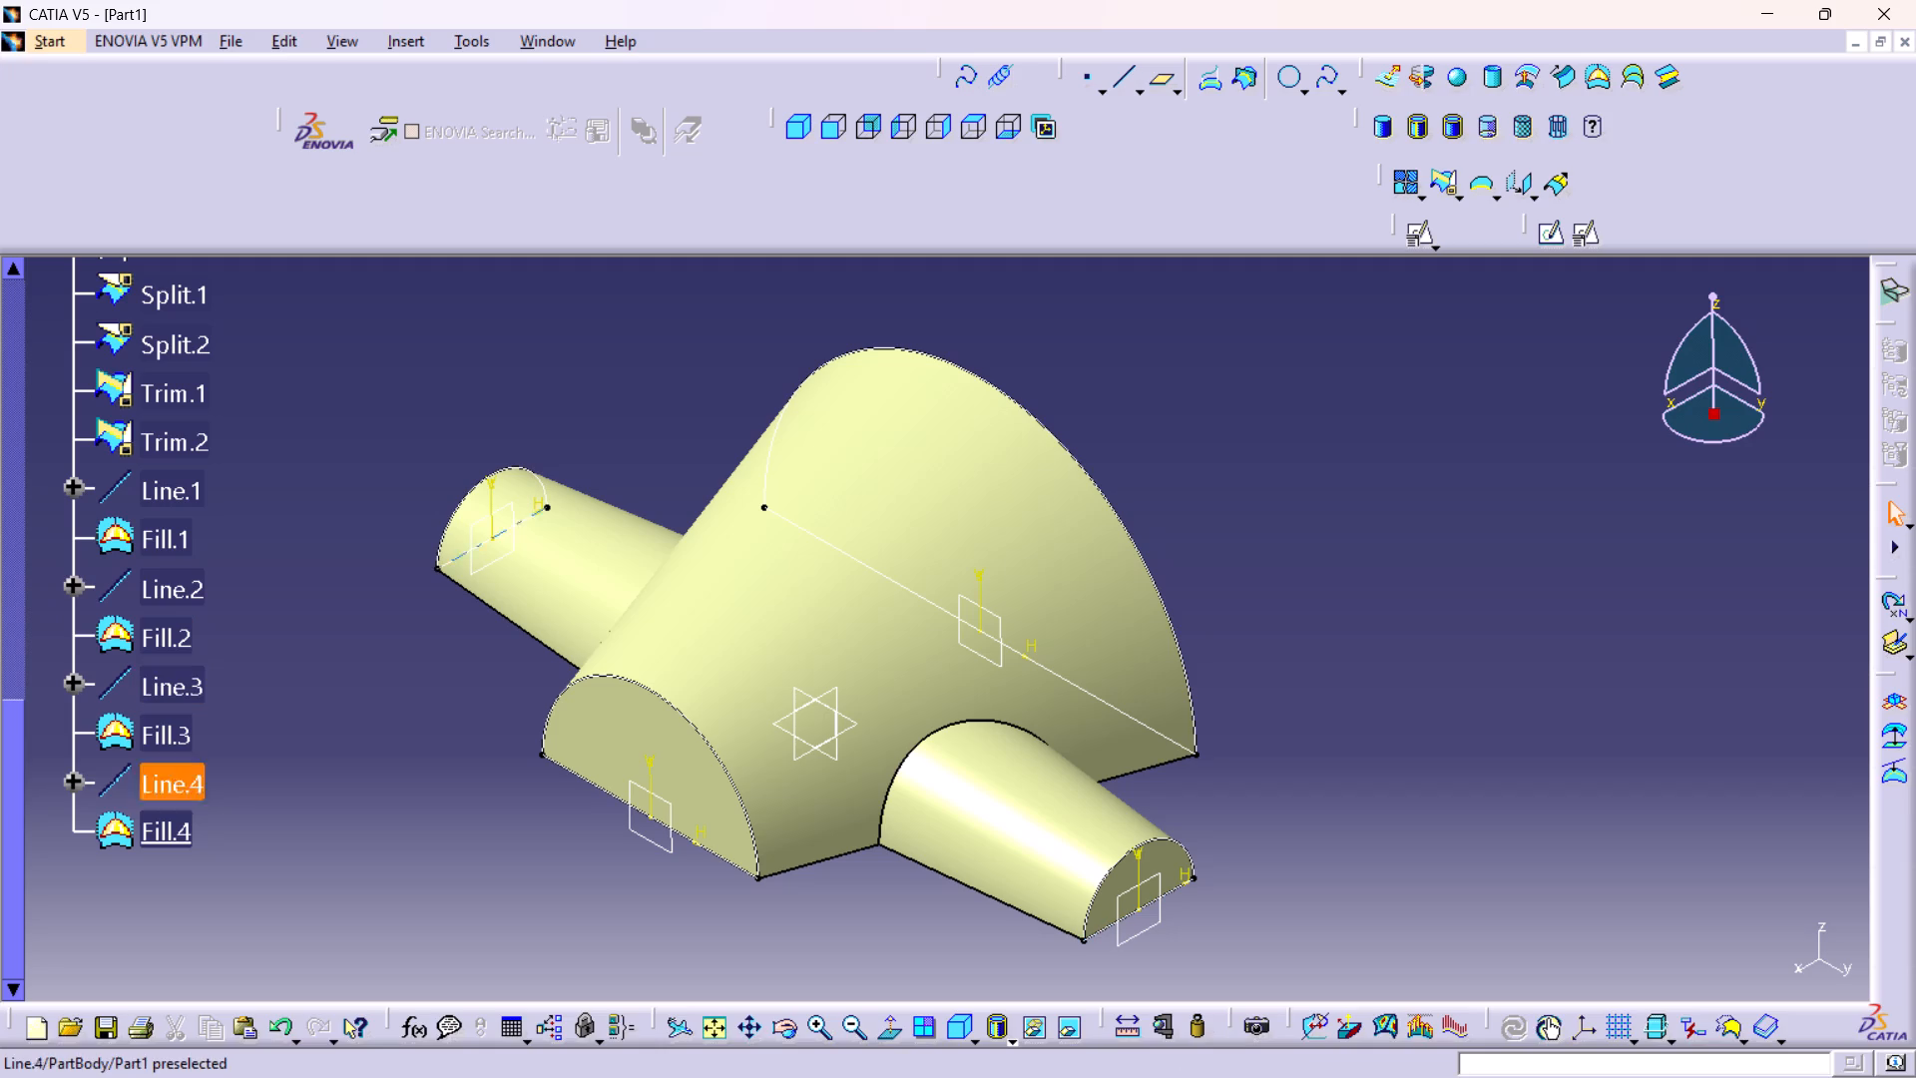
# Create a Join with the Trim.2 surface as its only element and a merging distance of 0.001 mm.
pyautogui.middleClick(1425, 548)
pyautogui.rightClick(1425, 548)
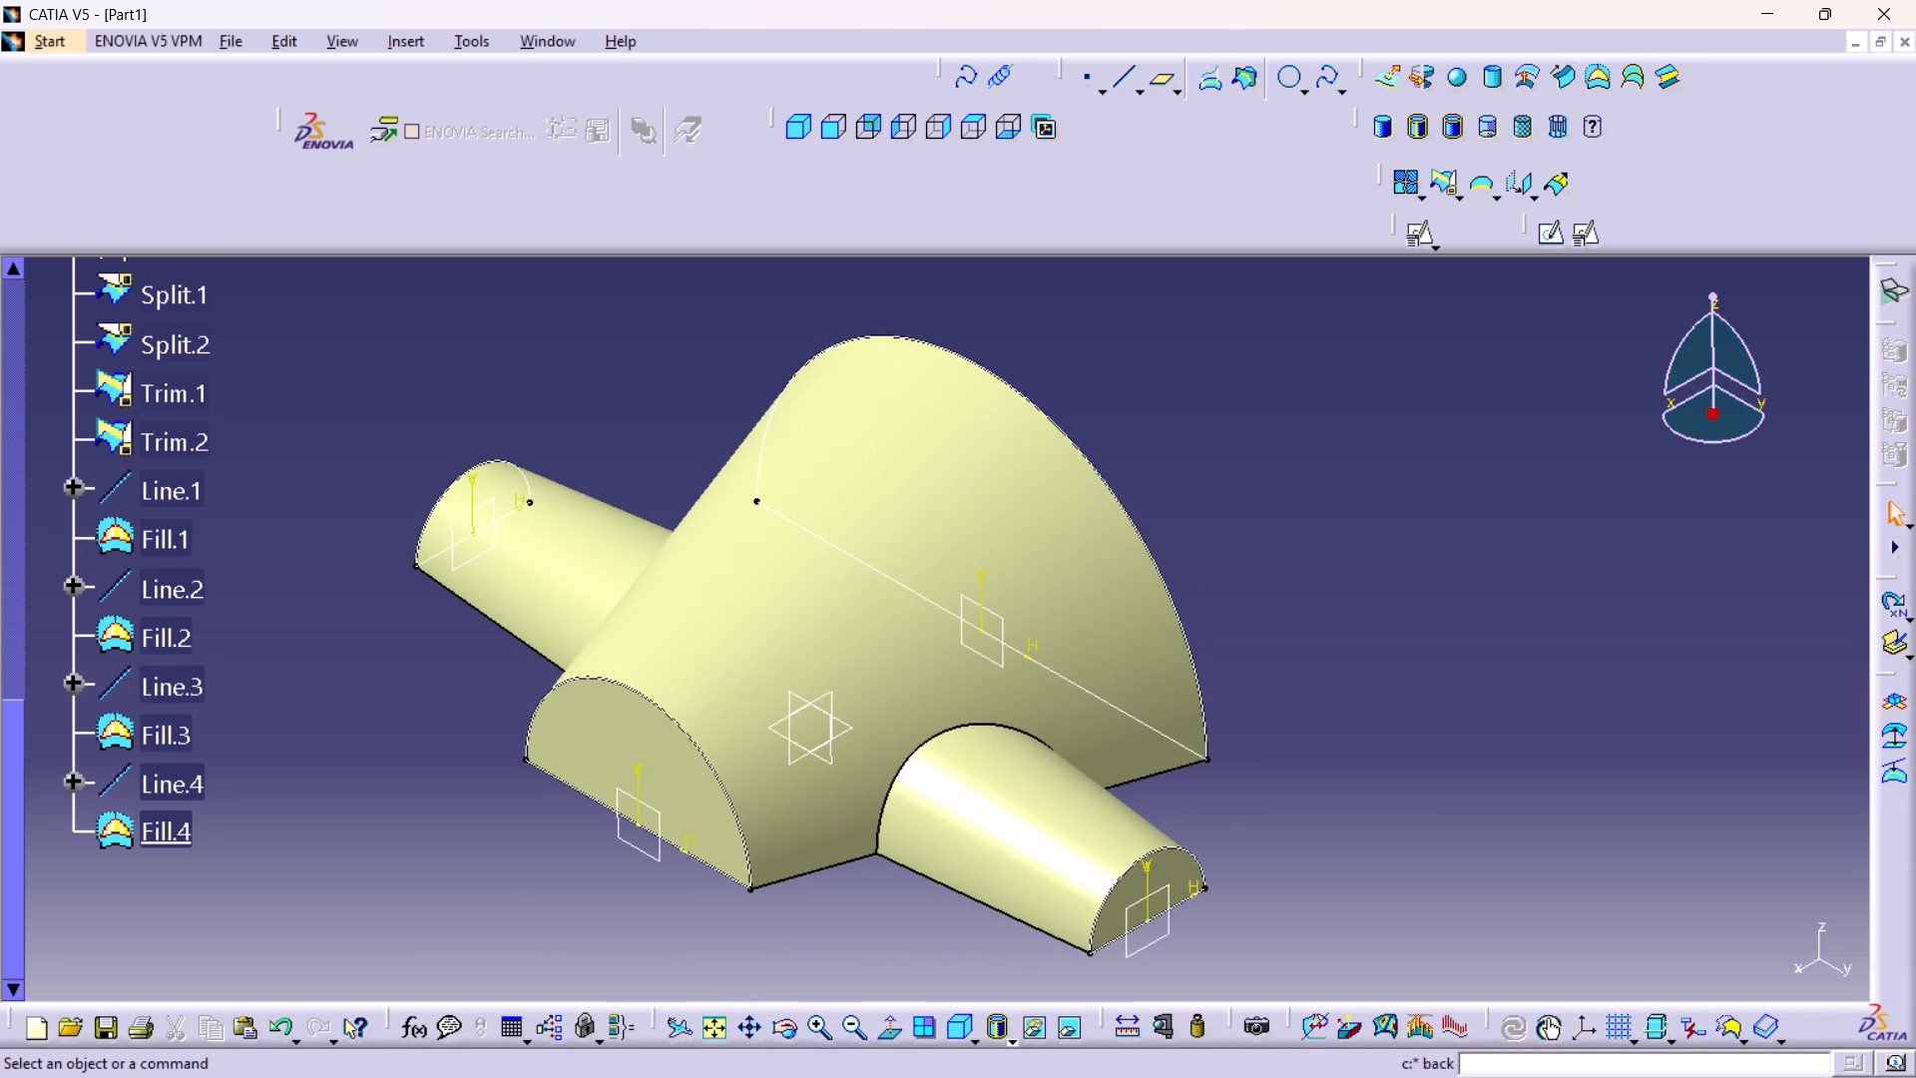
pyautogui.moveTo(1140, 467); pyautogui.dragTo(1169, 526, button='middle')
pyautogui.rightClick(1140, 467)
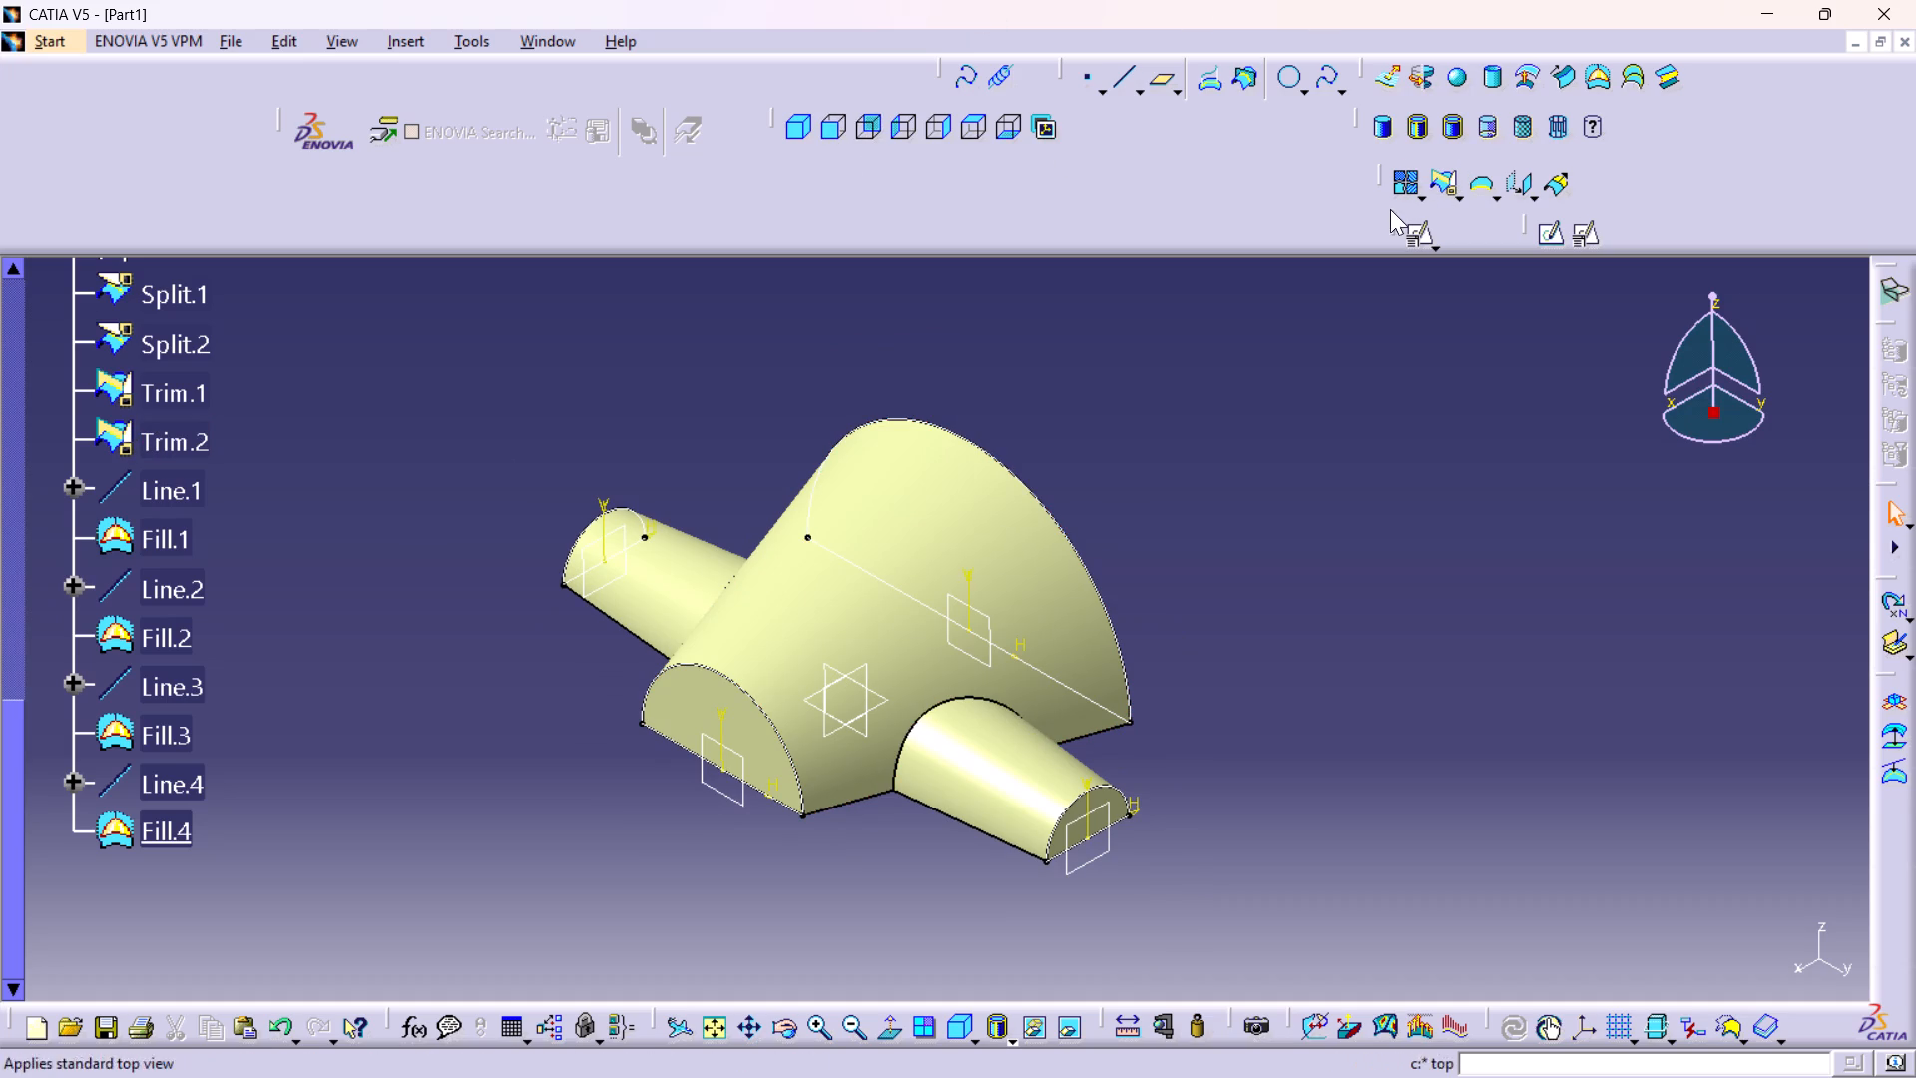
pyautogui.click(1407, 186)
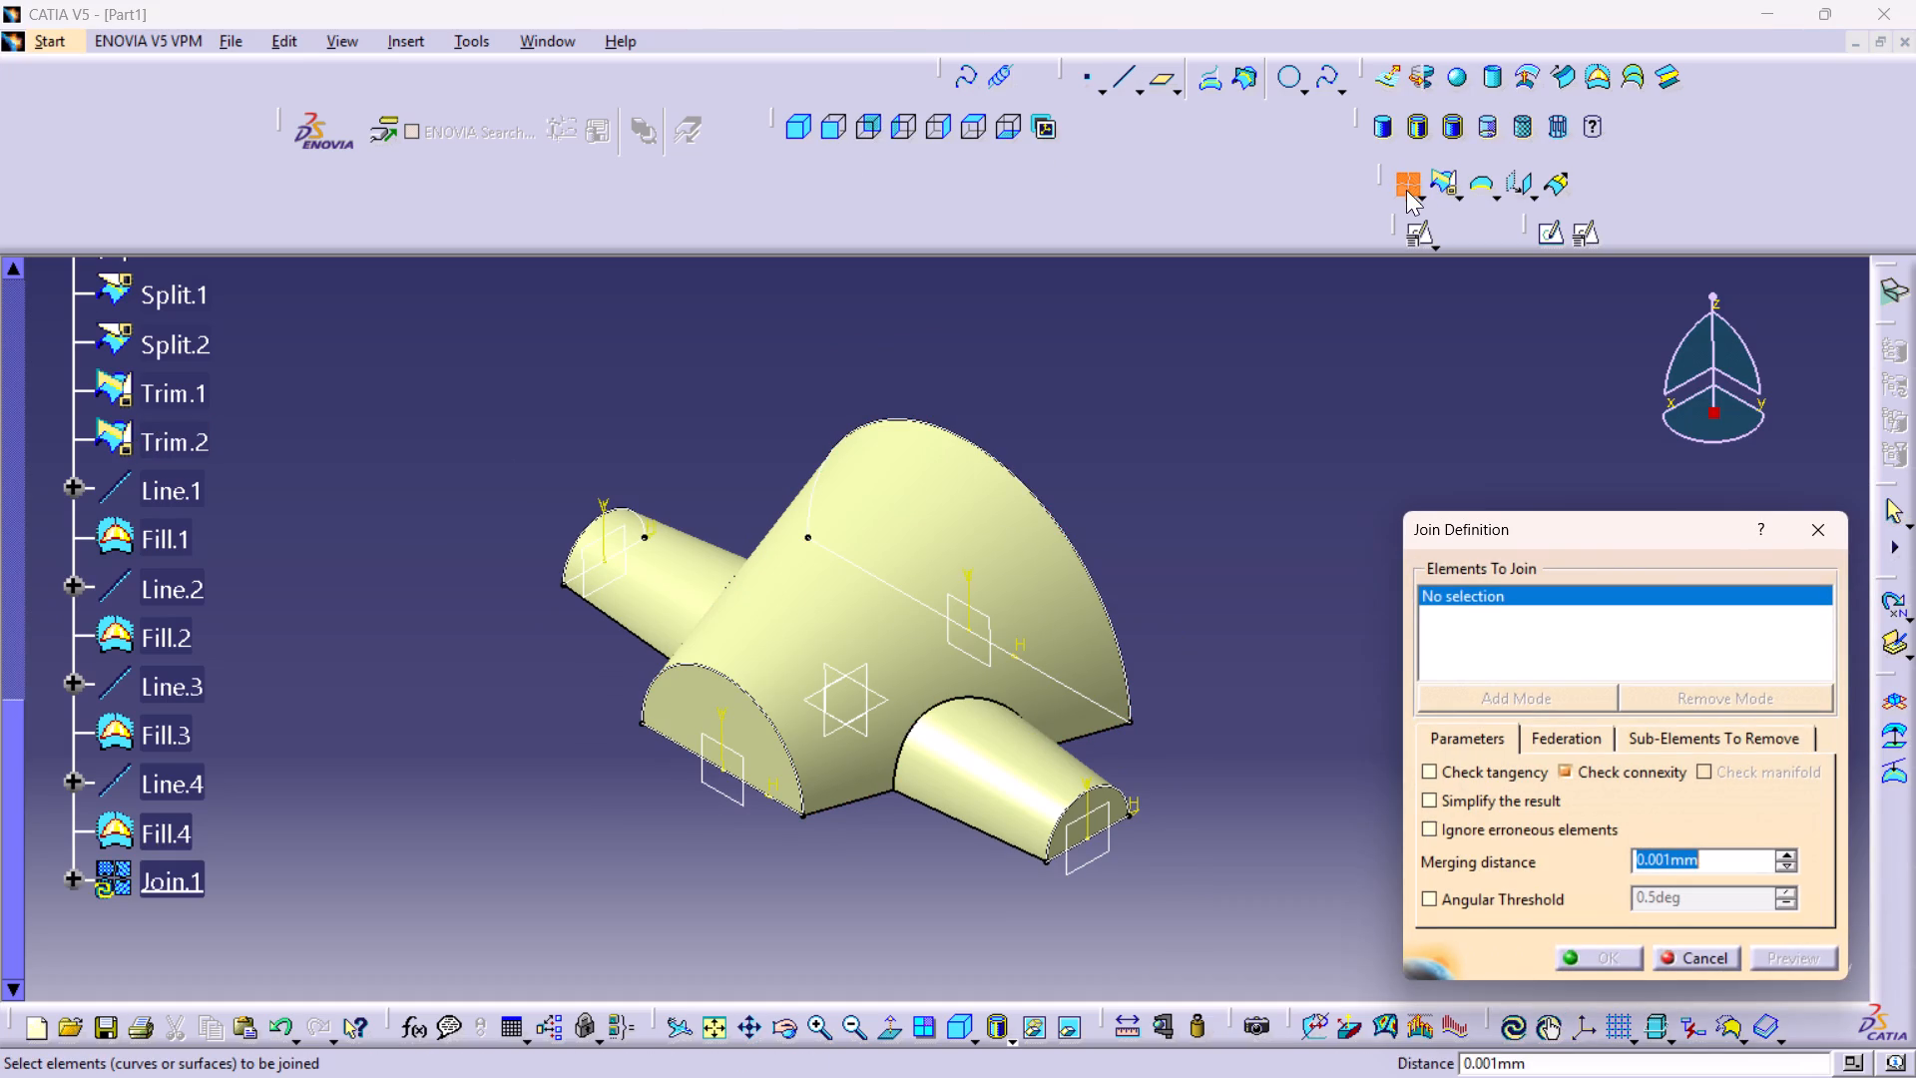
pyautogui.click(1028, 594)
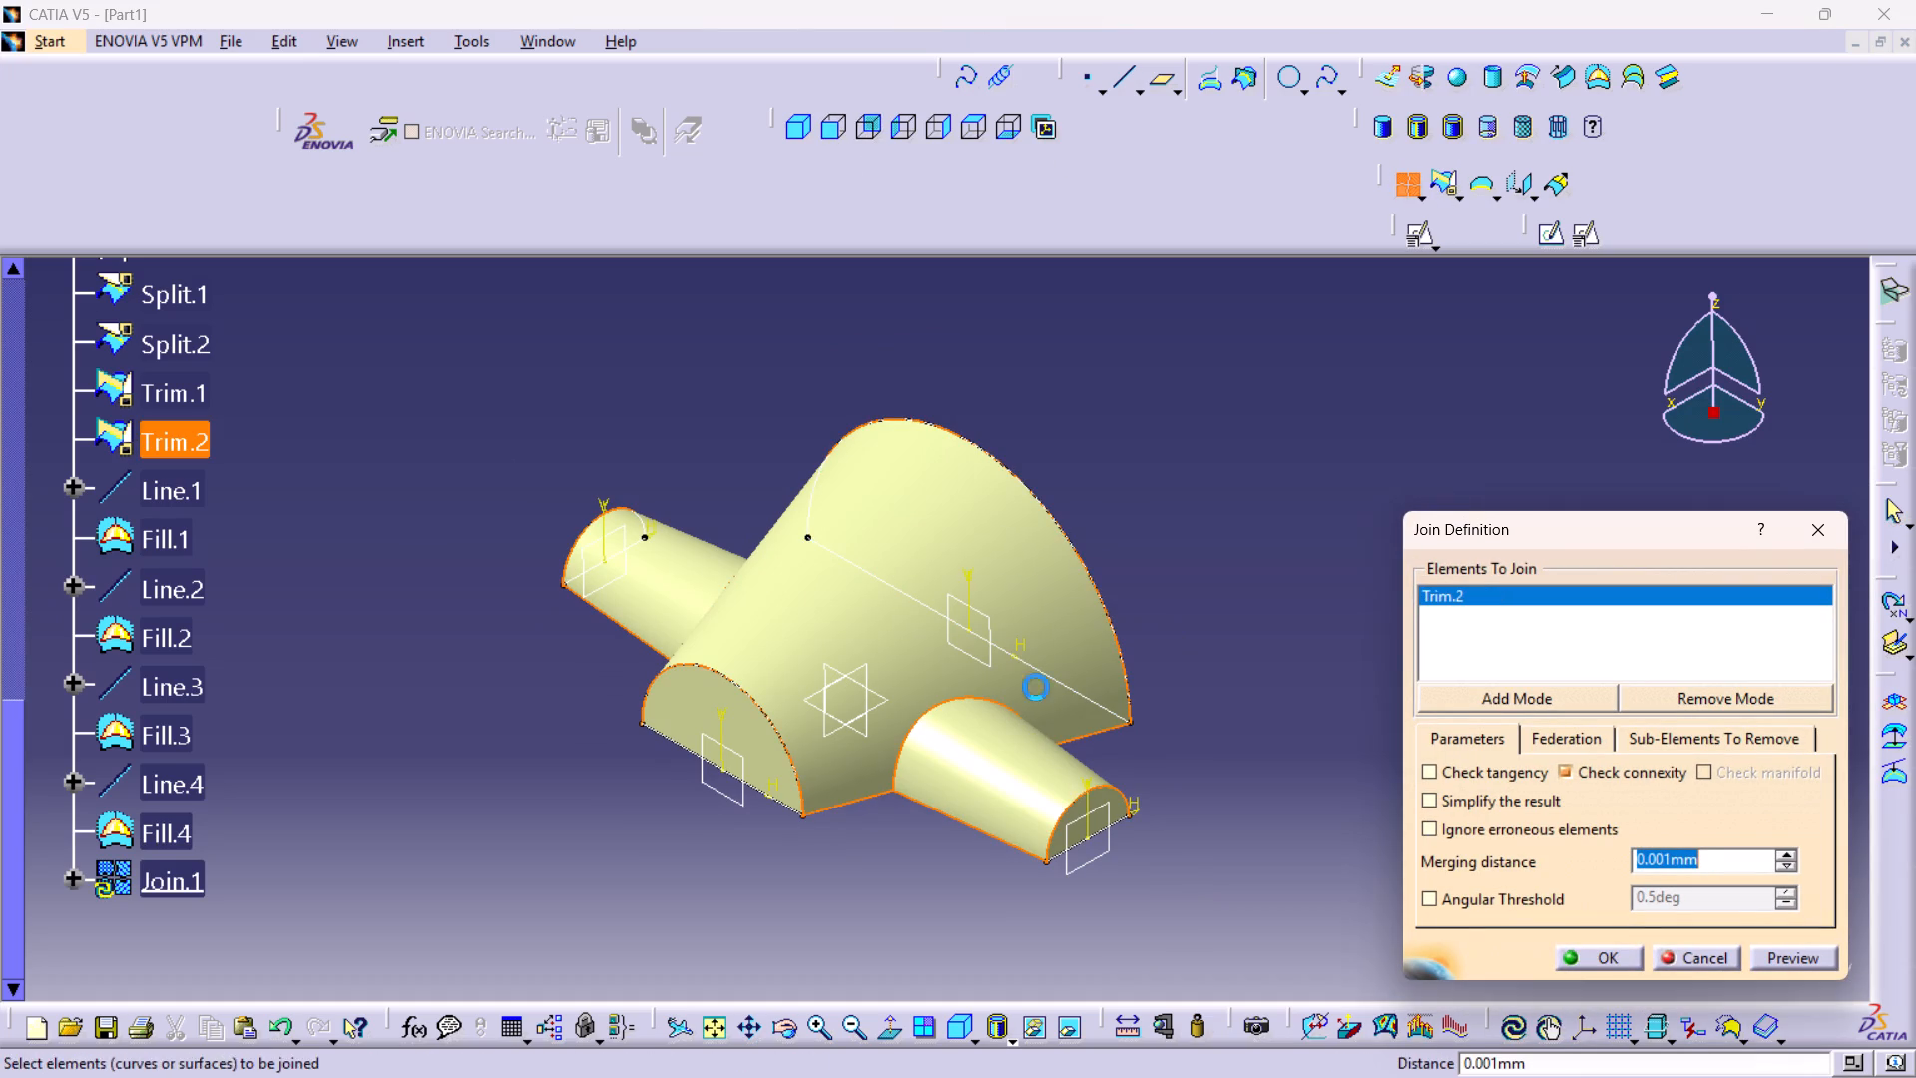
pyautogui.moveTo(781, 740); pyautogui.dragTo(1190, 515, button='middle')
pyautogui.moveTo(781, 740); pyautogui.dragTo(1190, 515, button='right')
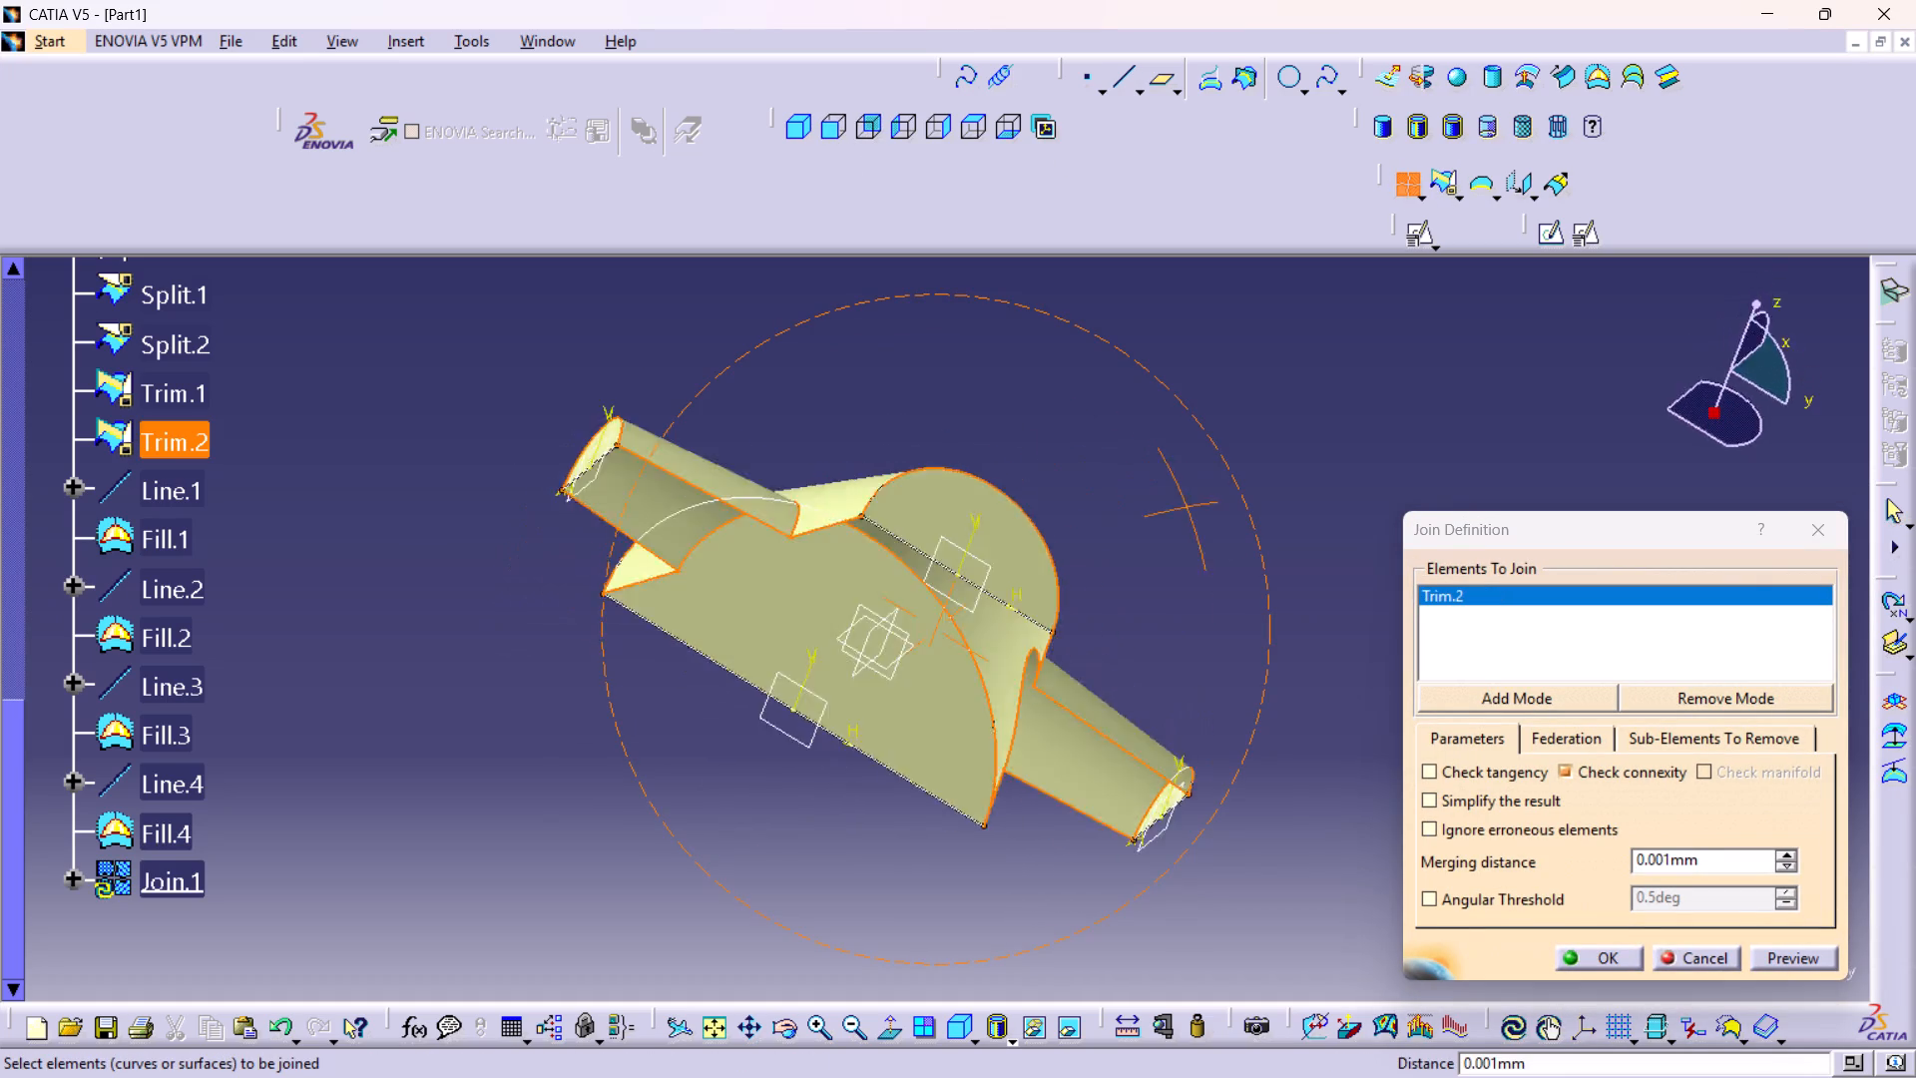
pyautogui.moveTo(1190, 515); pyautogui.dragTo(1324, 709, button='middle')
pyautogui.moveTo(1190, 515); pyautogui.dragTo(1324, 709, button='right')
pyautogui.moveTo(866, 585); pyautogui.dragTo(1022, 925, button='middle')
pyautogui.moveTo(902, 643); pyautogui.dragTo(1022, 925, button='right')
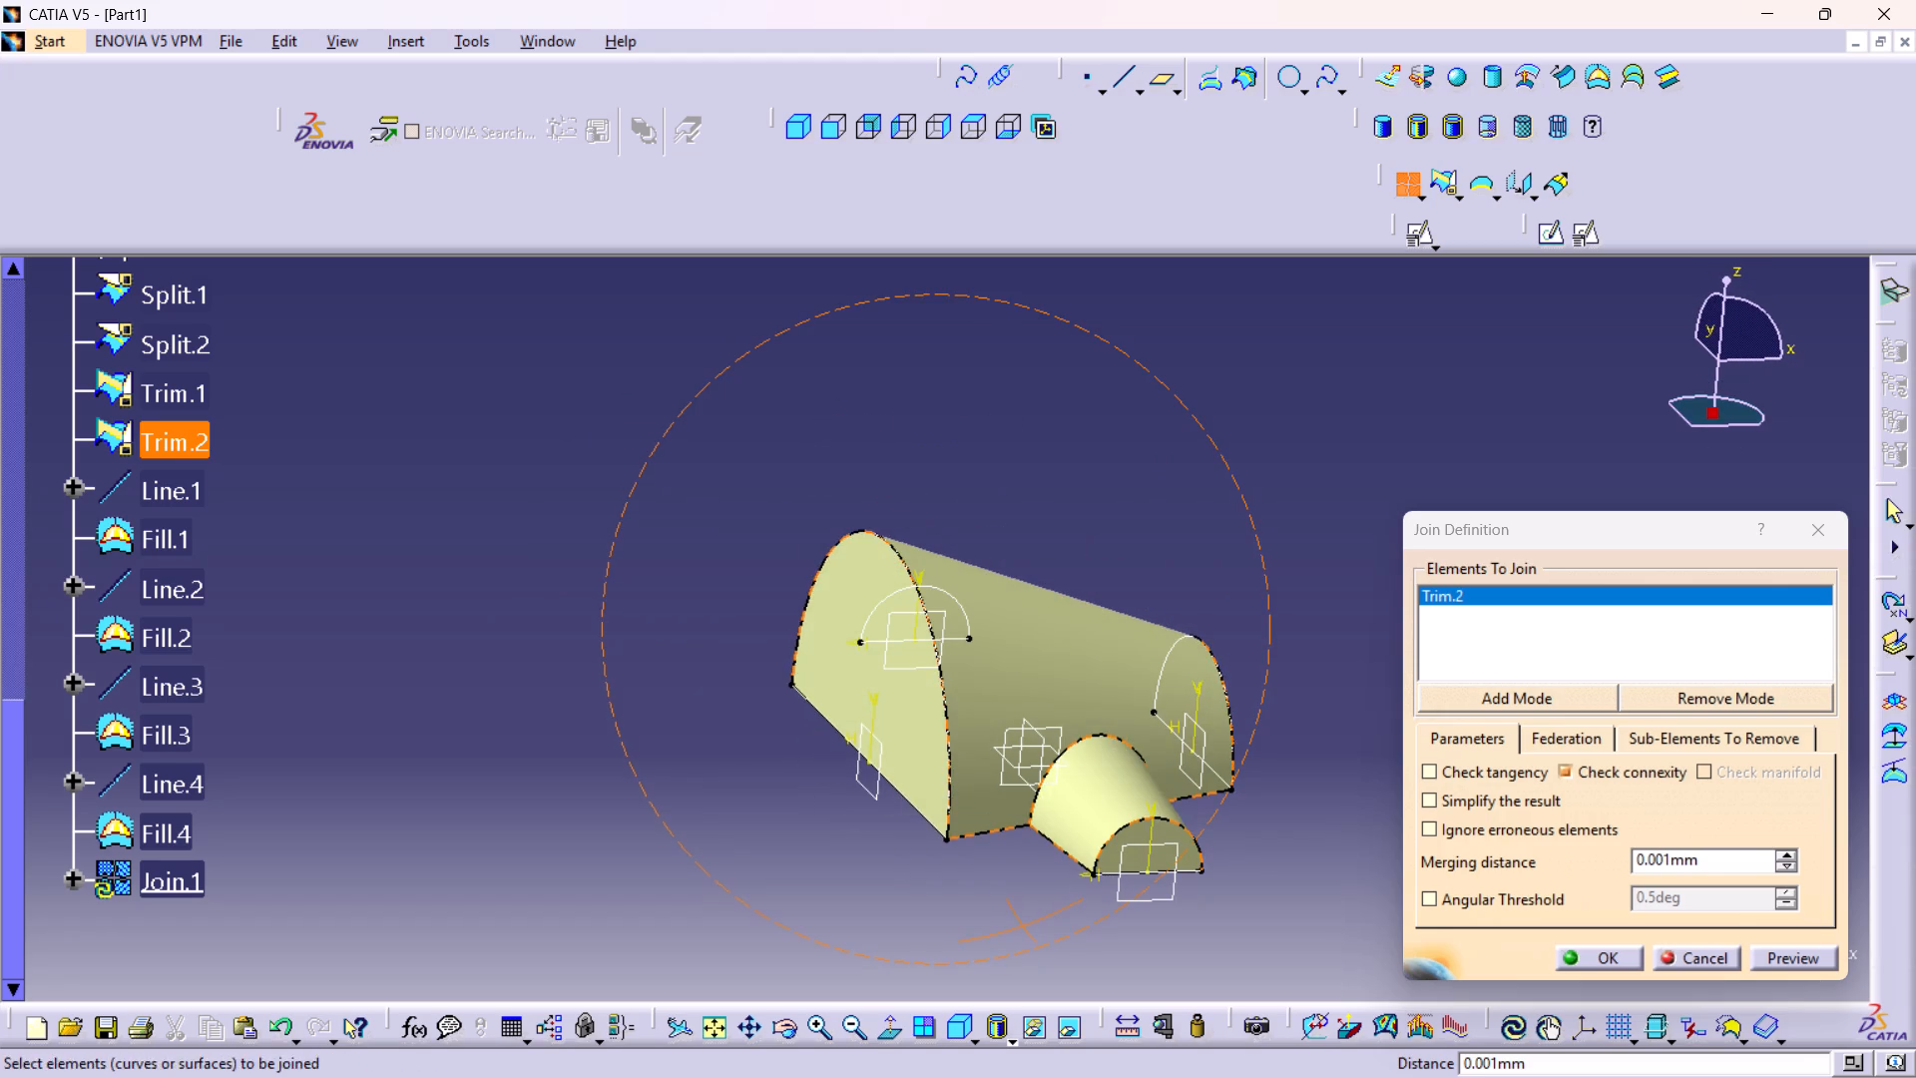
pyautogui.moveTo(1056, 750); pyautogui.dragTo(508, 681, button='middle')
pyautogui.moveTo(1057, 747); pyautogui.dragTo(508, 681, button='right')
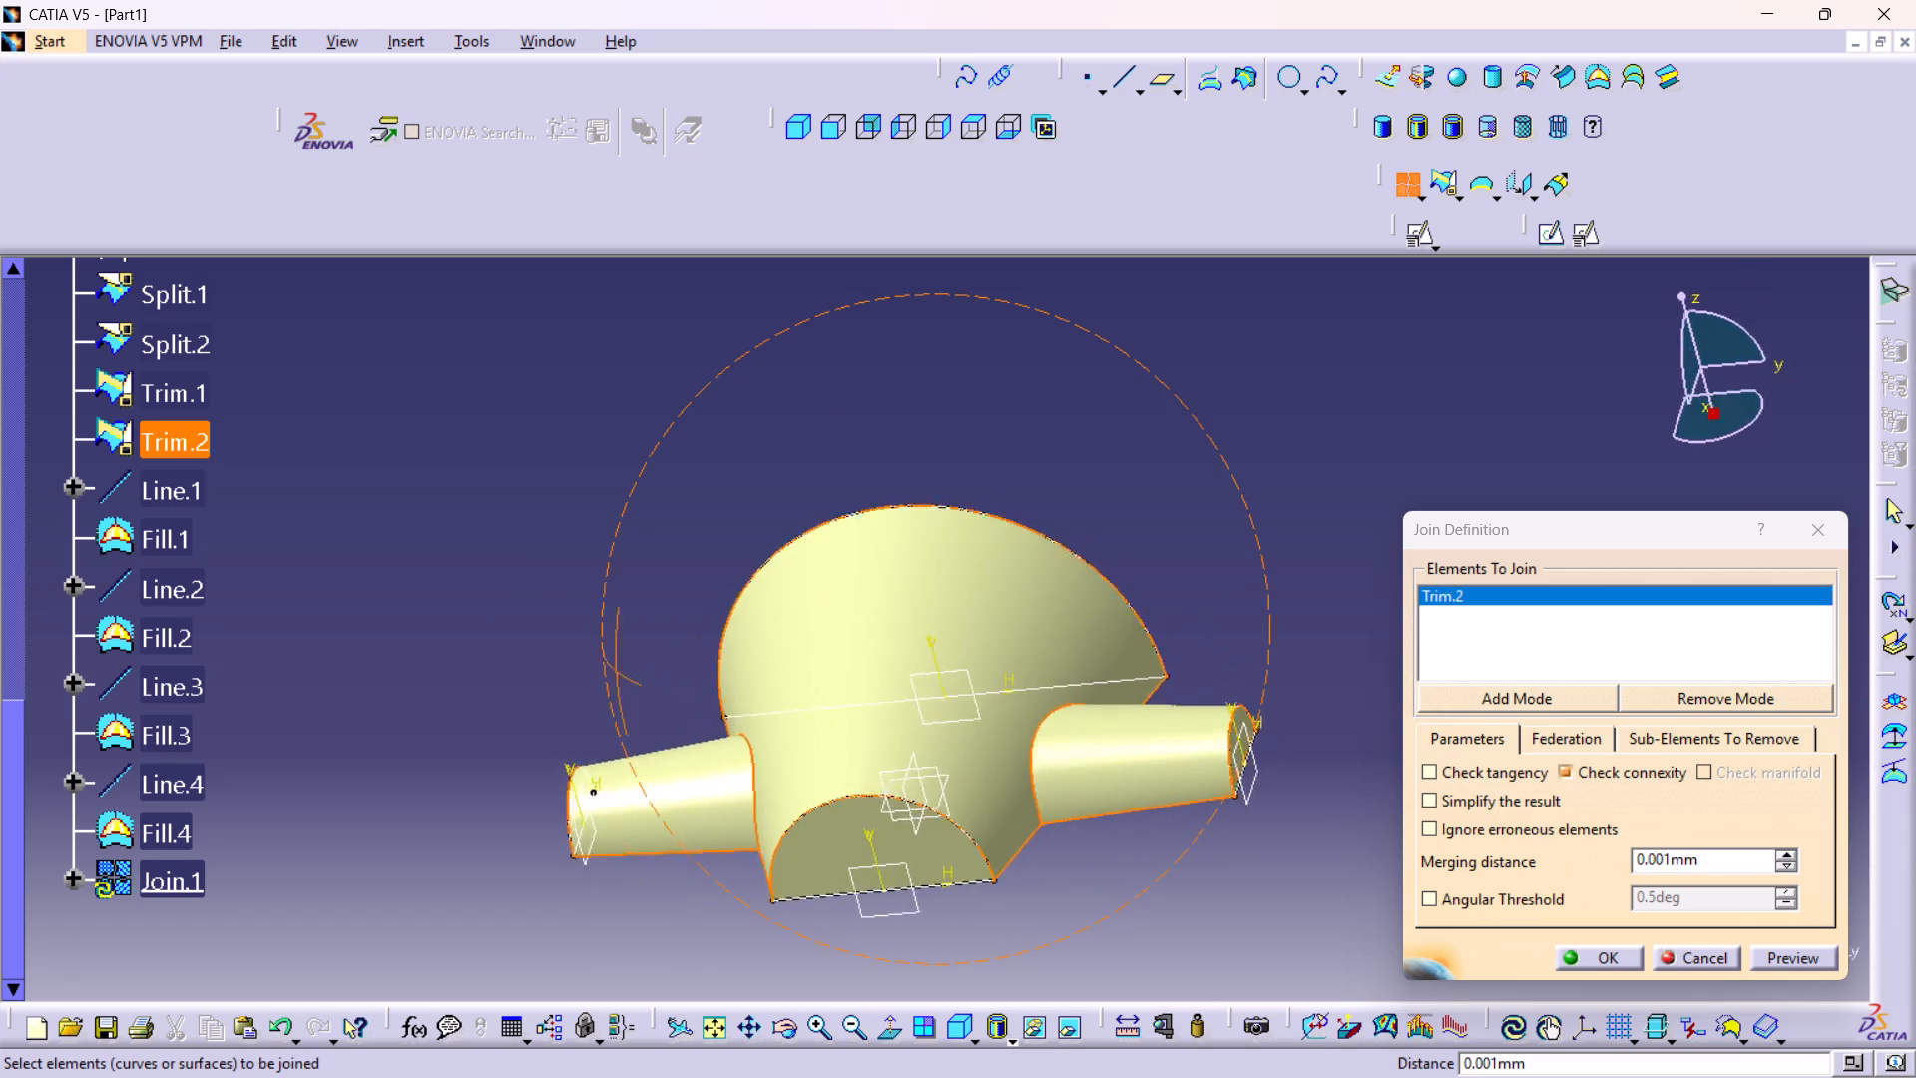
pyautogui.moveTo(508, 681); pyautogui.dragTo(481, 722, button='right')
pyautogui.moveTo(508, 681); pyautogui.dragTo(481, 722, button='middle')
pyautogui.moveTo(1023, 722); pyautogui.dragTo(899, 894, button='middle')
pyautogui.moveTo(1023, 722); pyautogui.dragTo(899, 894, button='right')
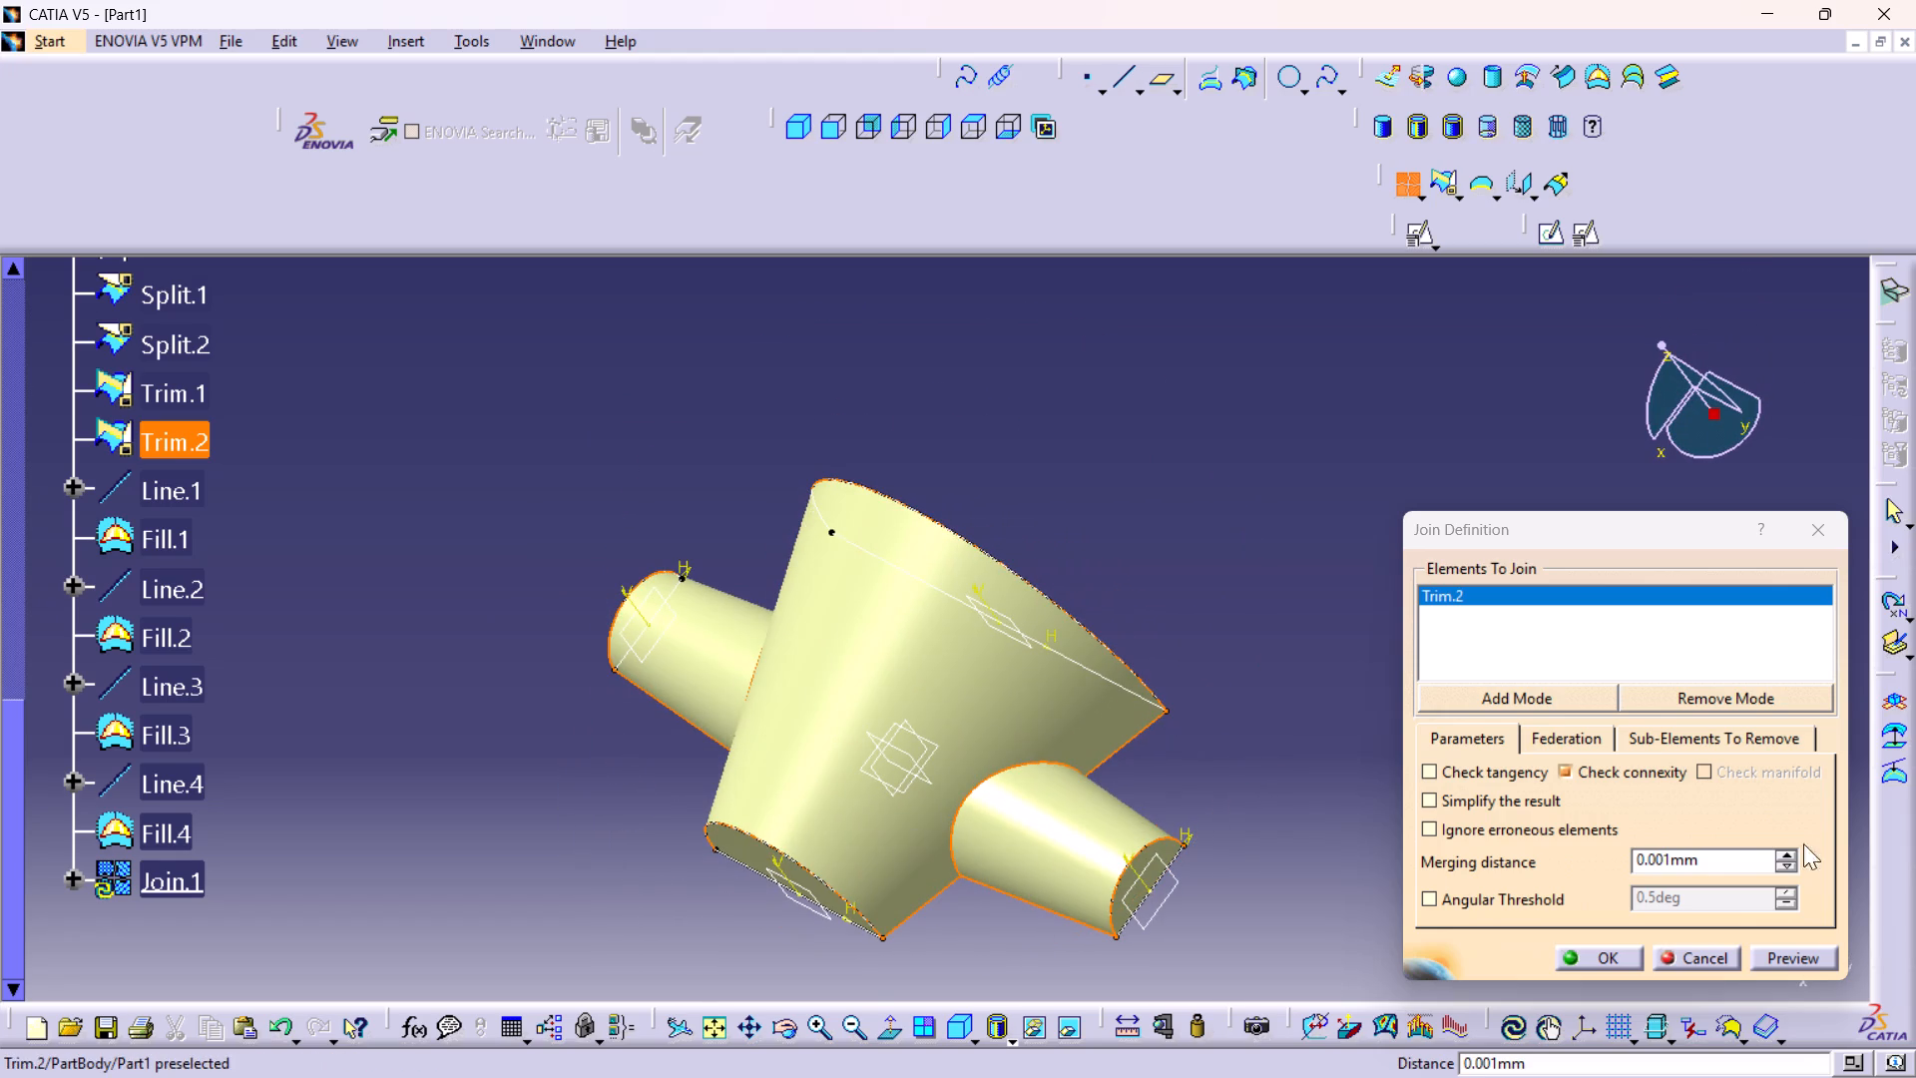
pyautogui.click(1593, 957)
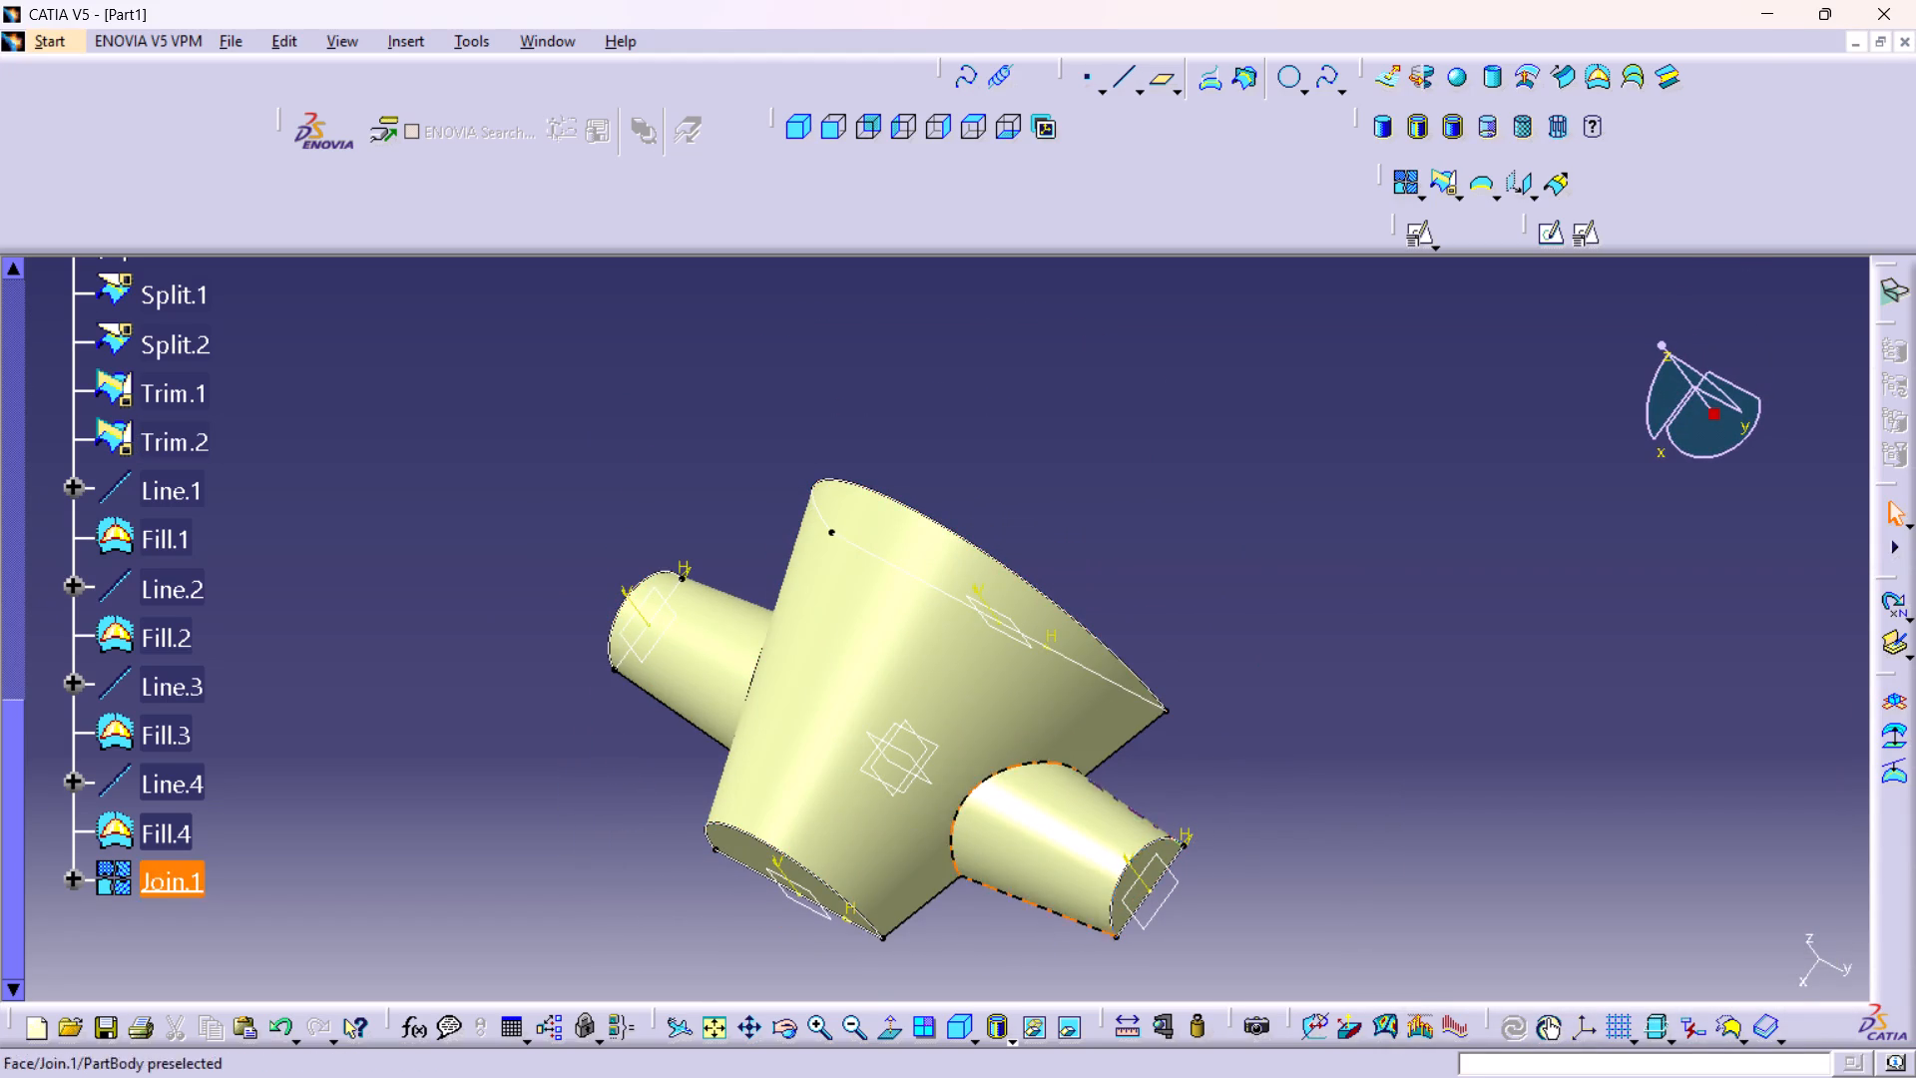
# Hide Line.2 on the main surface's large end and Line.3 on the nearer side surface's outer end.
pyautogui.moveTo(764, 791); pyautogui.dragTo(792, 618, button='middle')
pyautogui.moveTo(760, 784); pyautogui.dragTo(792, 618, button='right')
pyautogui.moveTo(1208, 514); pyautogui.dragTo(1190, 405, button='middle')
pyautogui.rightClick(1208, 514)
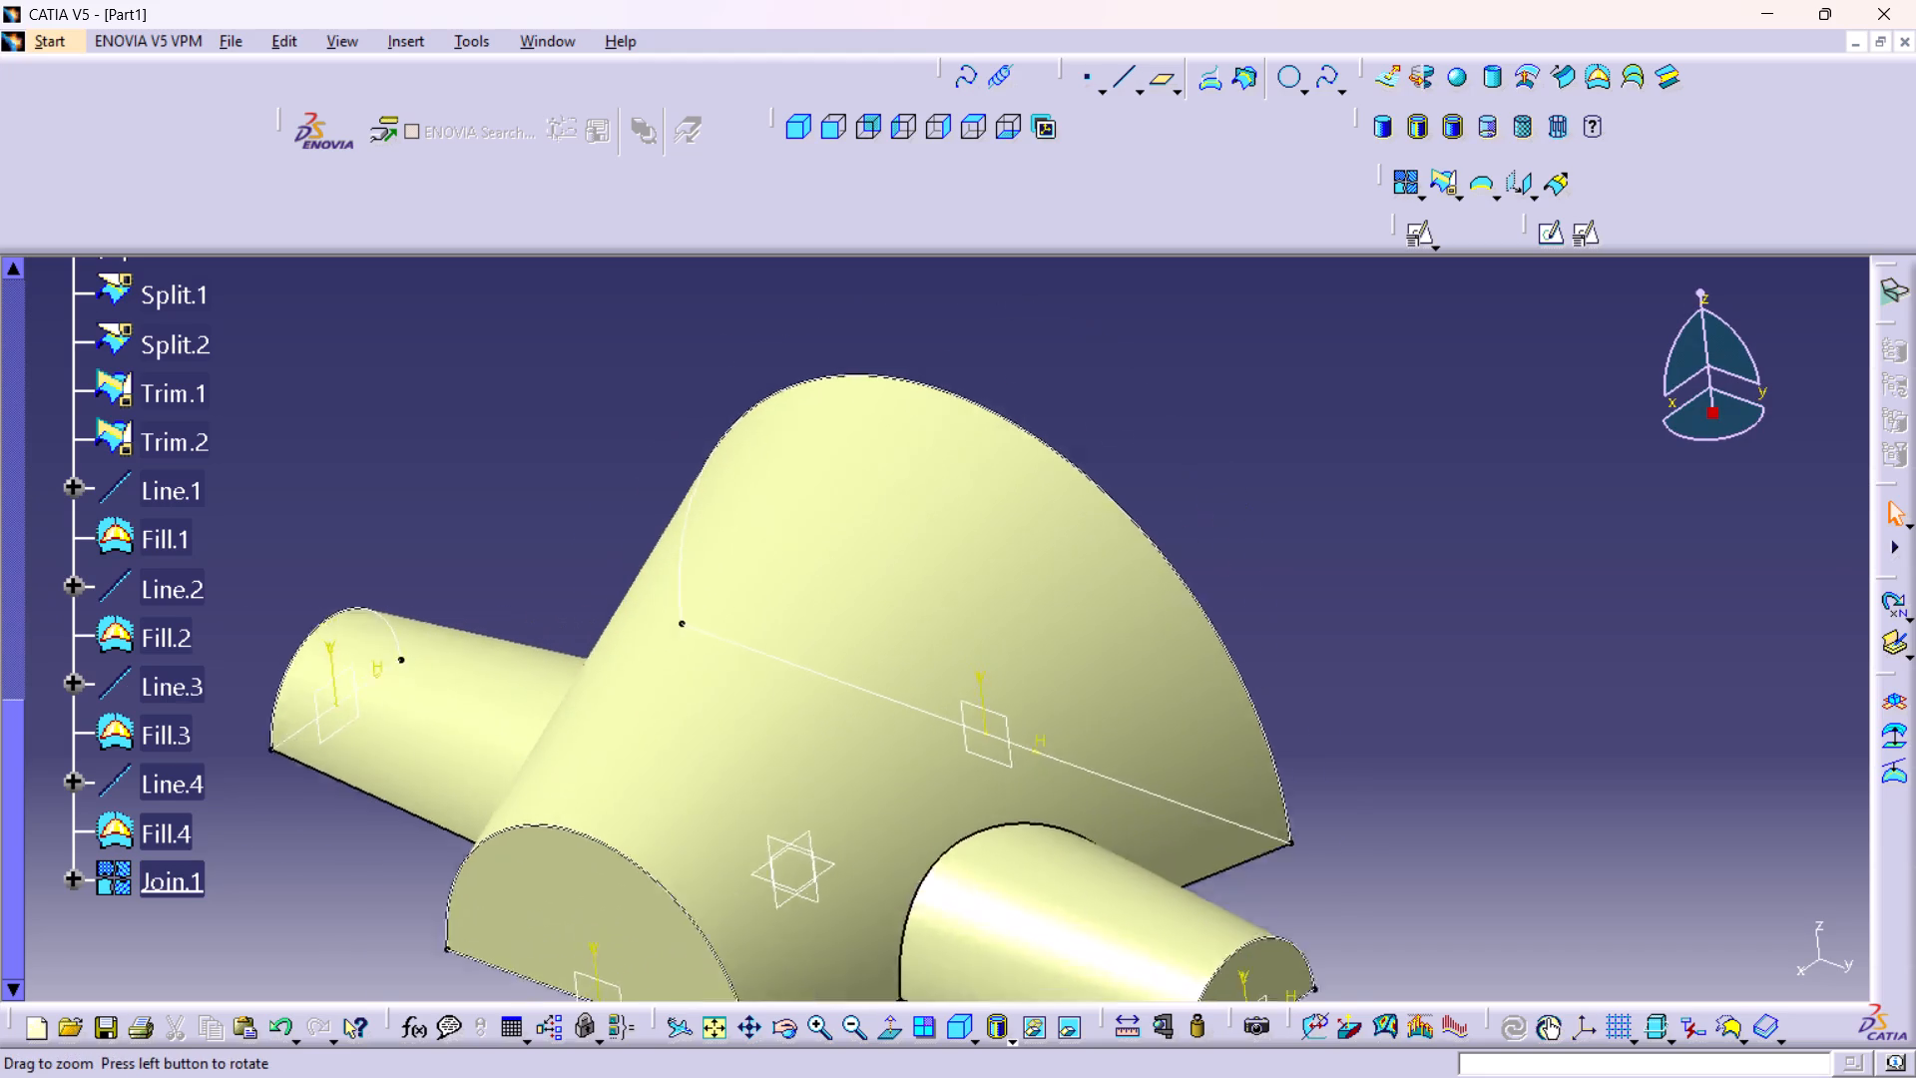
pyautogui.moveTo(1190, 405); pyautogui.dragTo(1194, 371, button='middle')
pyautogui.moveTo(750, 800); pyautogui.dragTo(756, 846, button='middle')
pyautogui.rightClick(750, 800)
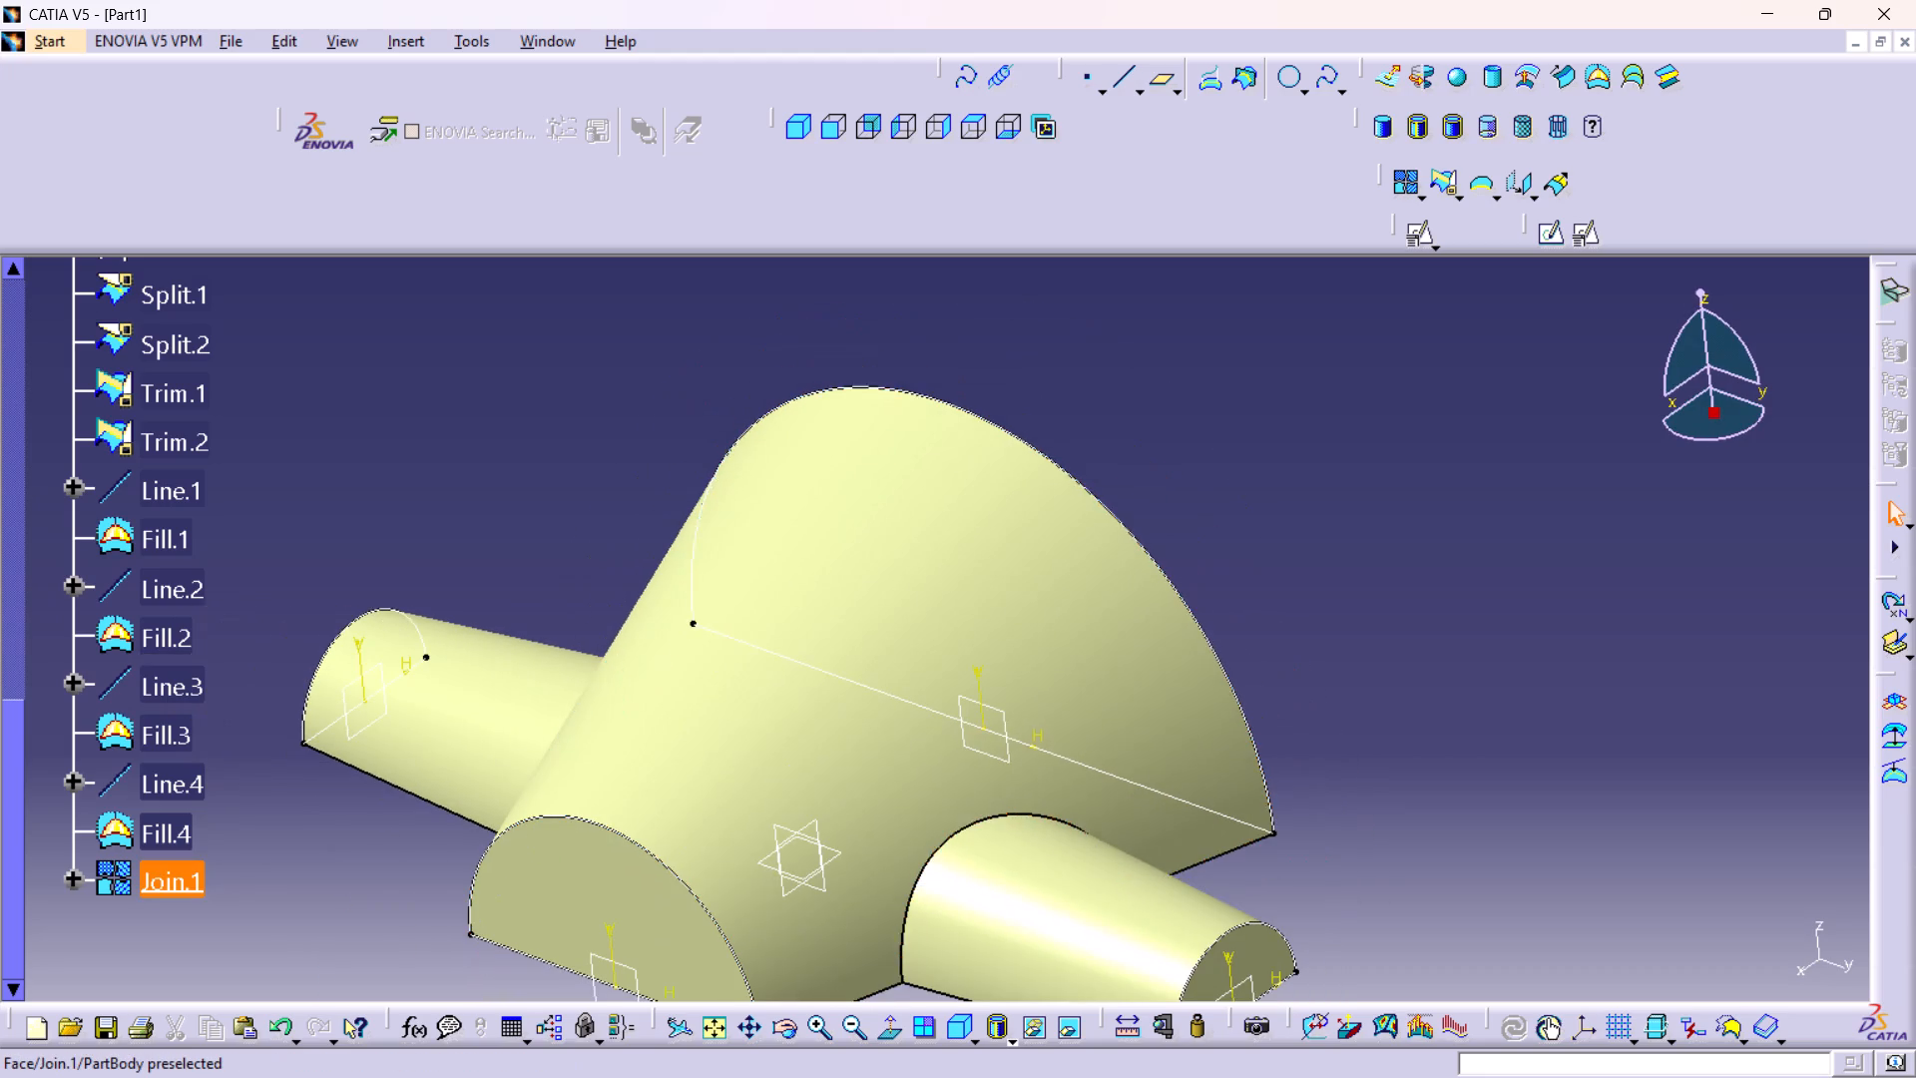
pyautogui.rightClick(1151, 791)
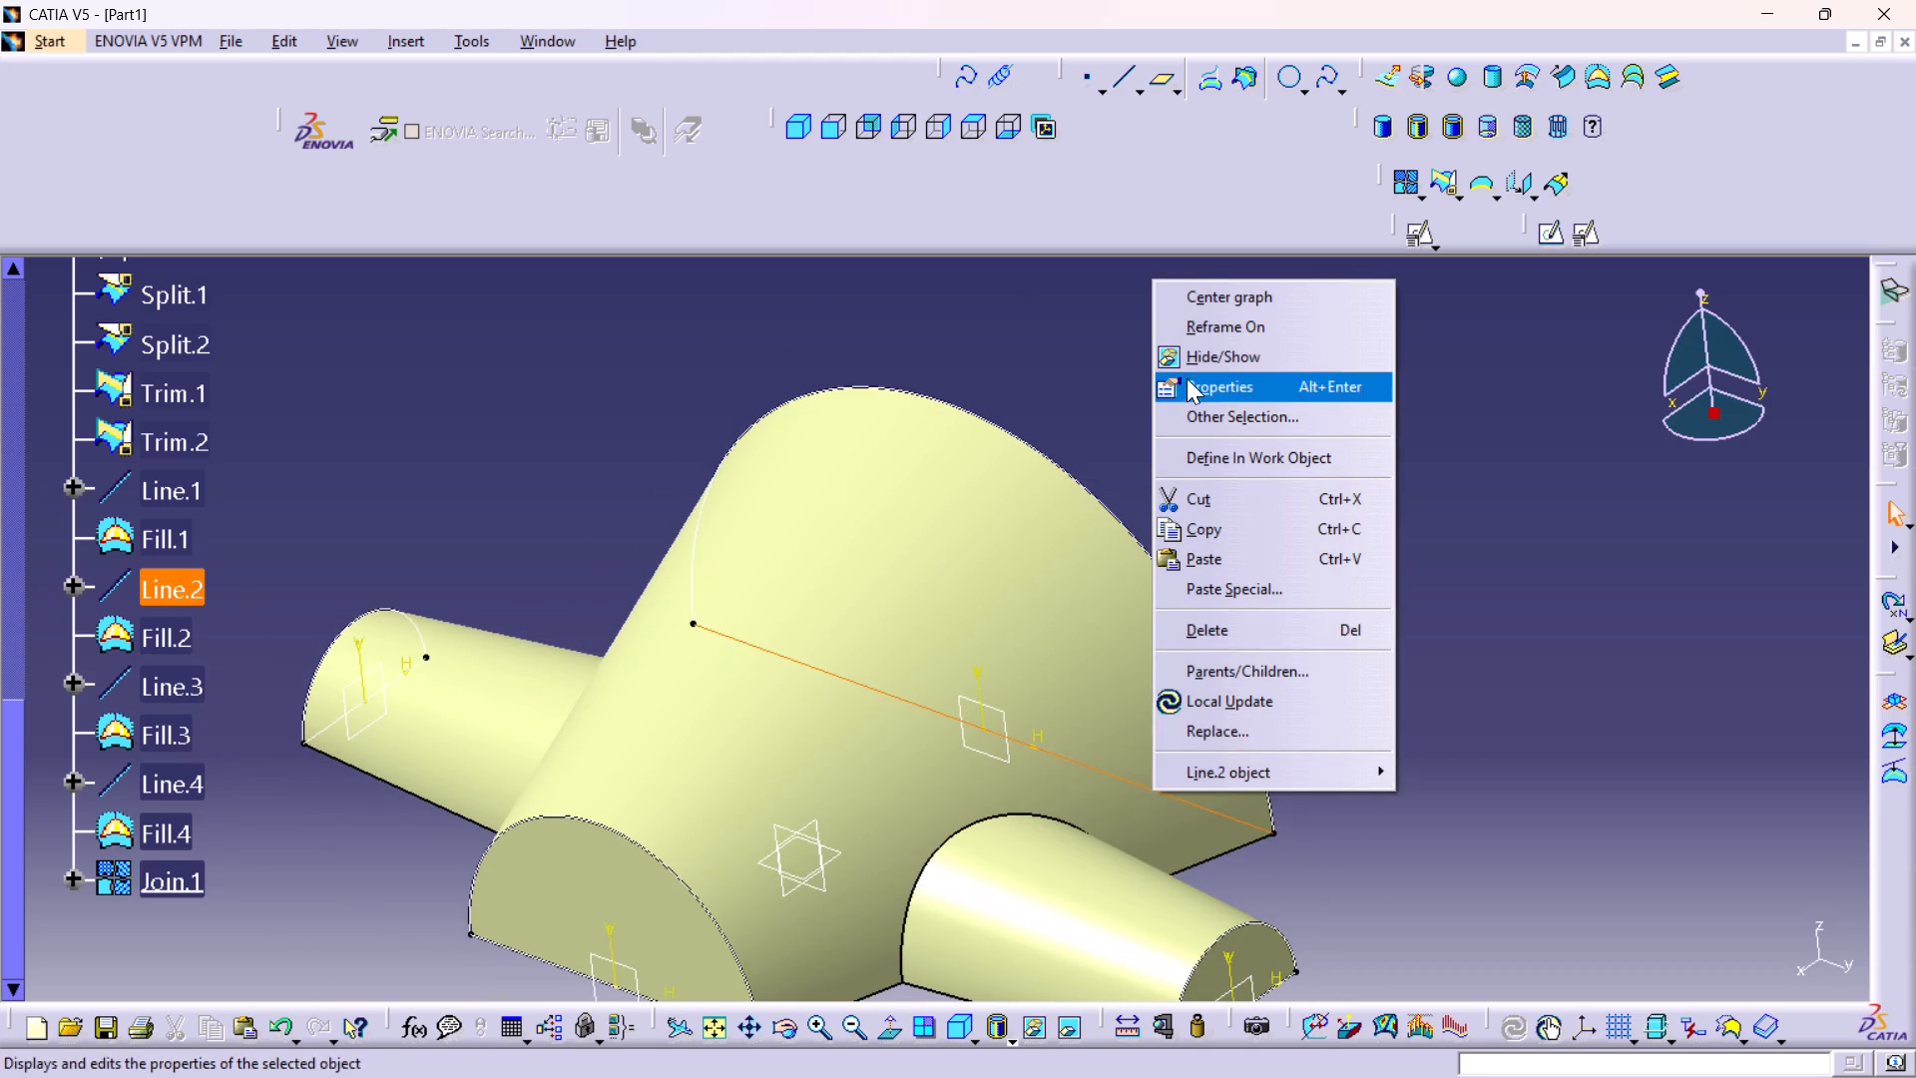
pyautogui.click(1198, 358)
pyautogui.moveTo(1187, 741); pyautogui.dragTo(1107, 449, button='middle')
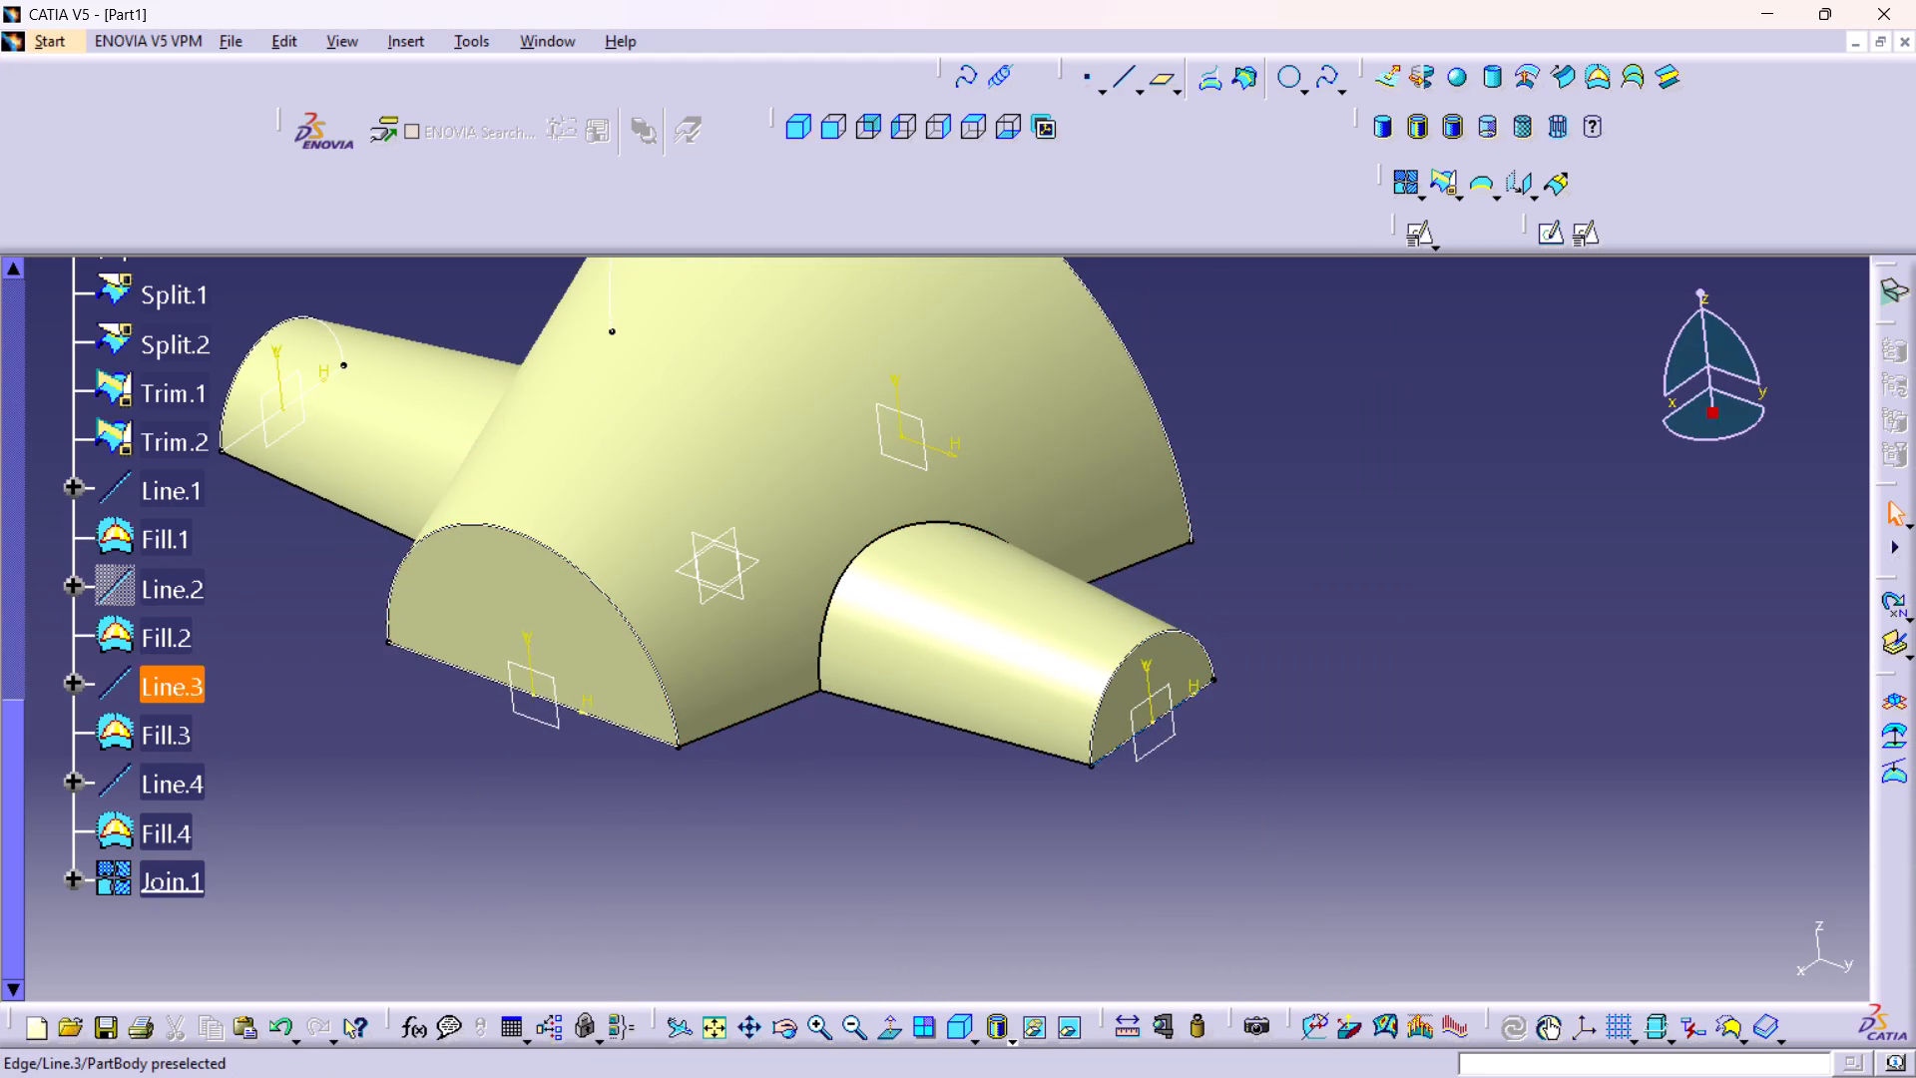
pyautogui.rightClick(1111, 752)
pyautogui.click(1174, 315)
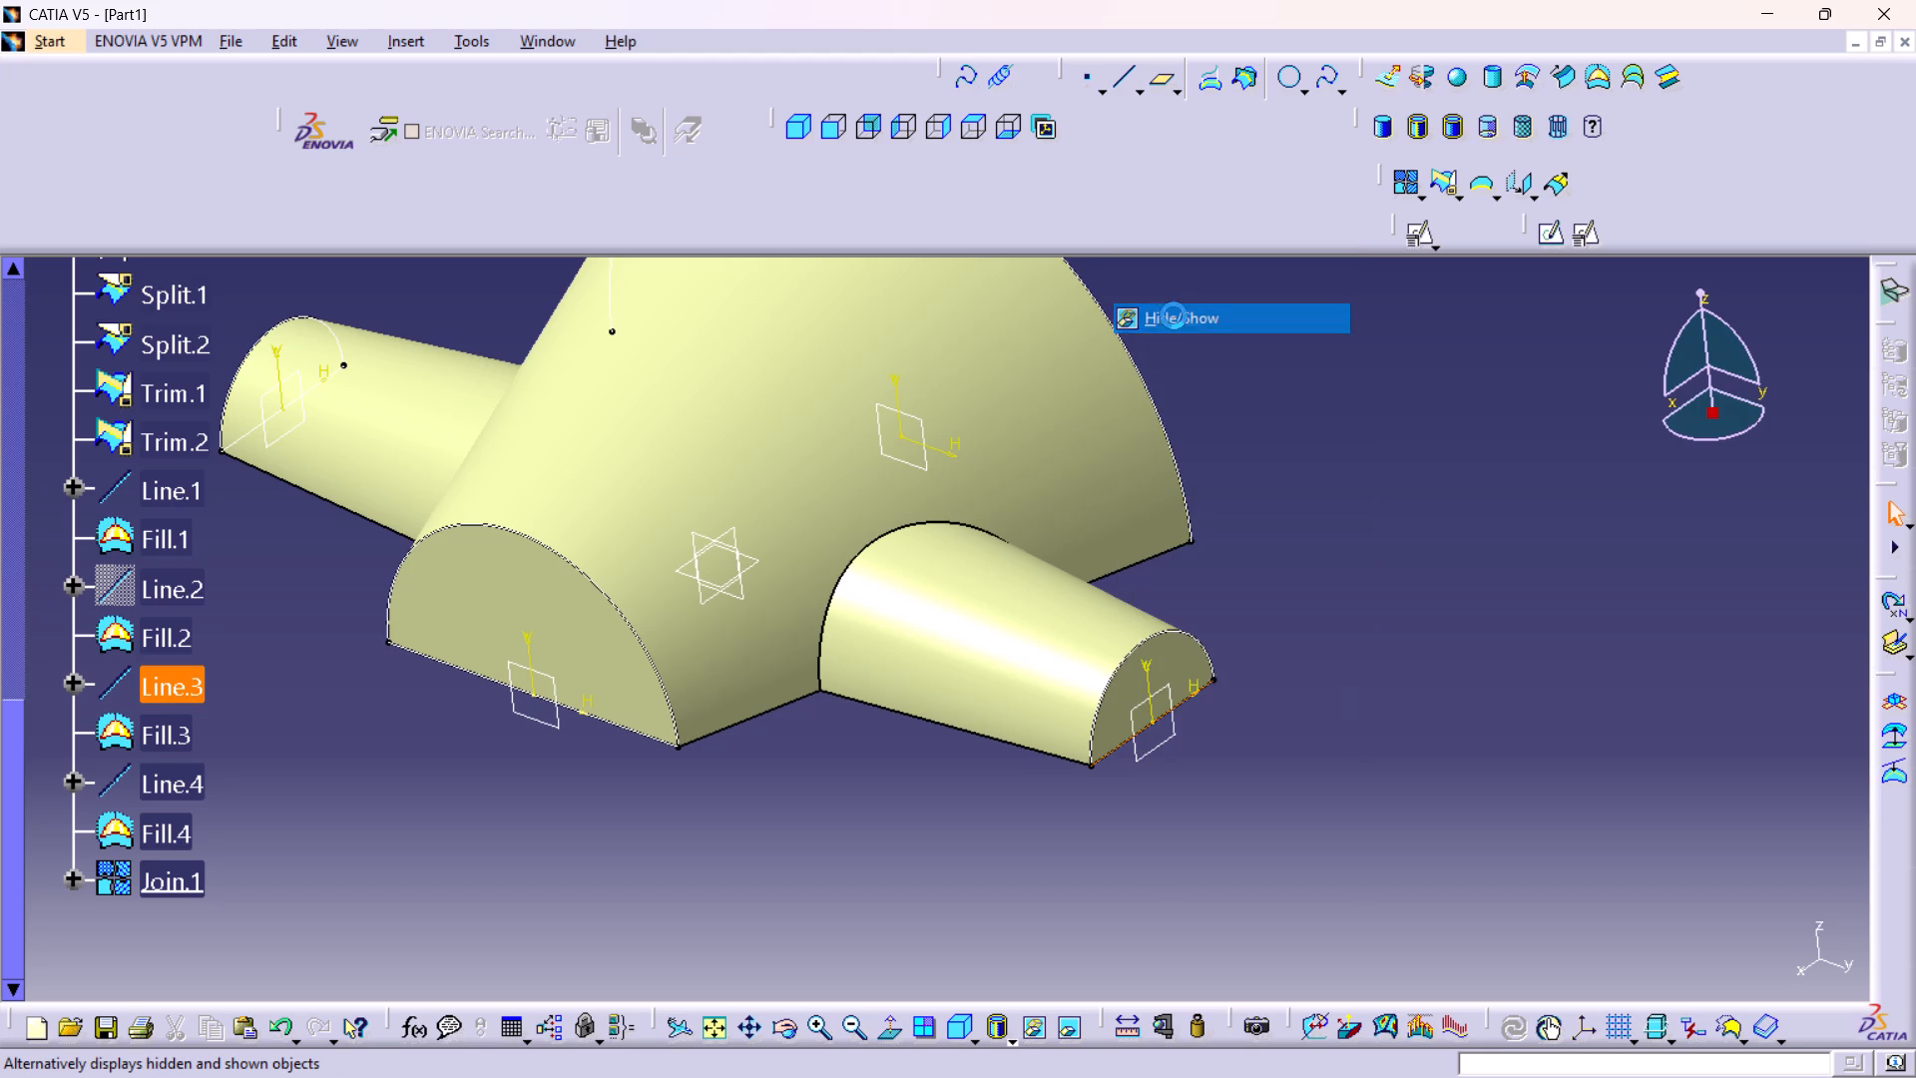
# Hide Line.1 on the main surface's small end and Line.4 on the opposite side surface's outer end.
pyautogui.moveTo(648, 756); pyautogui.dragTo(946, 872, button='middle')
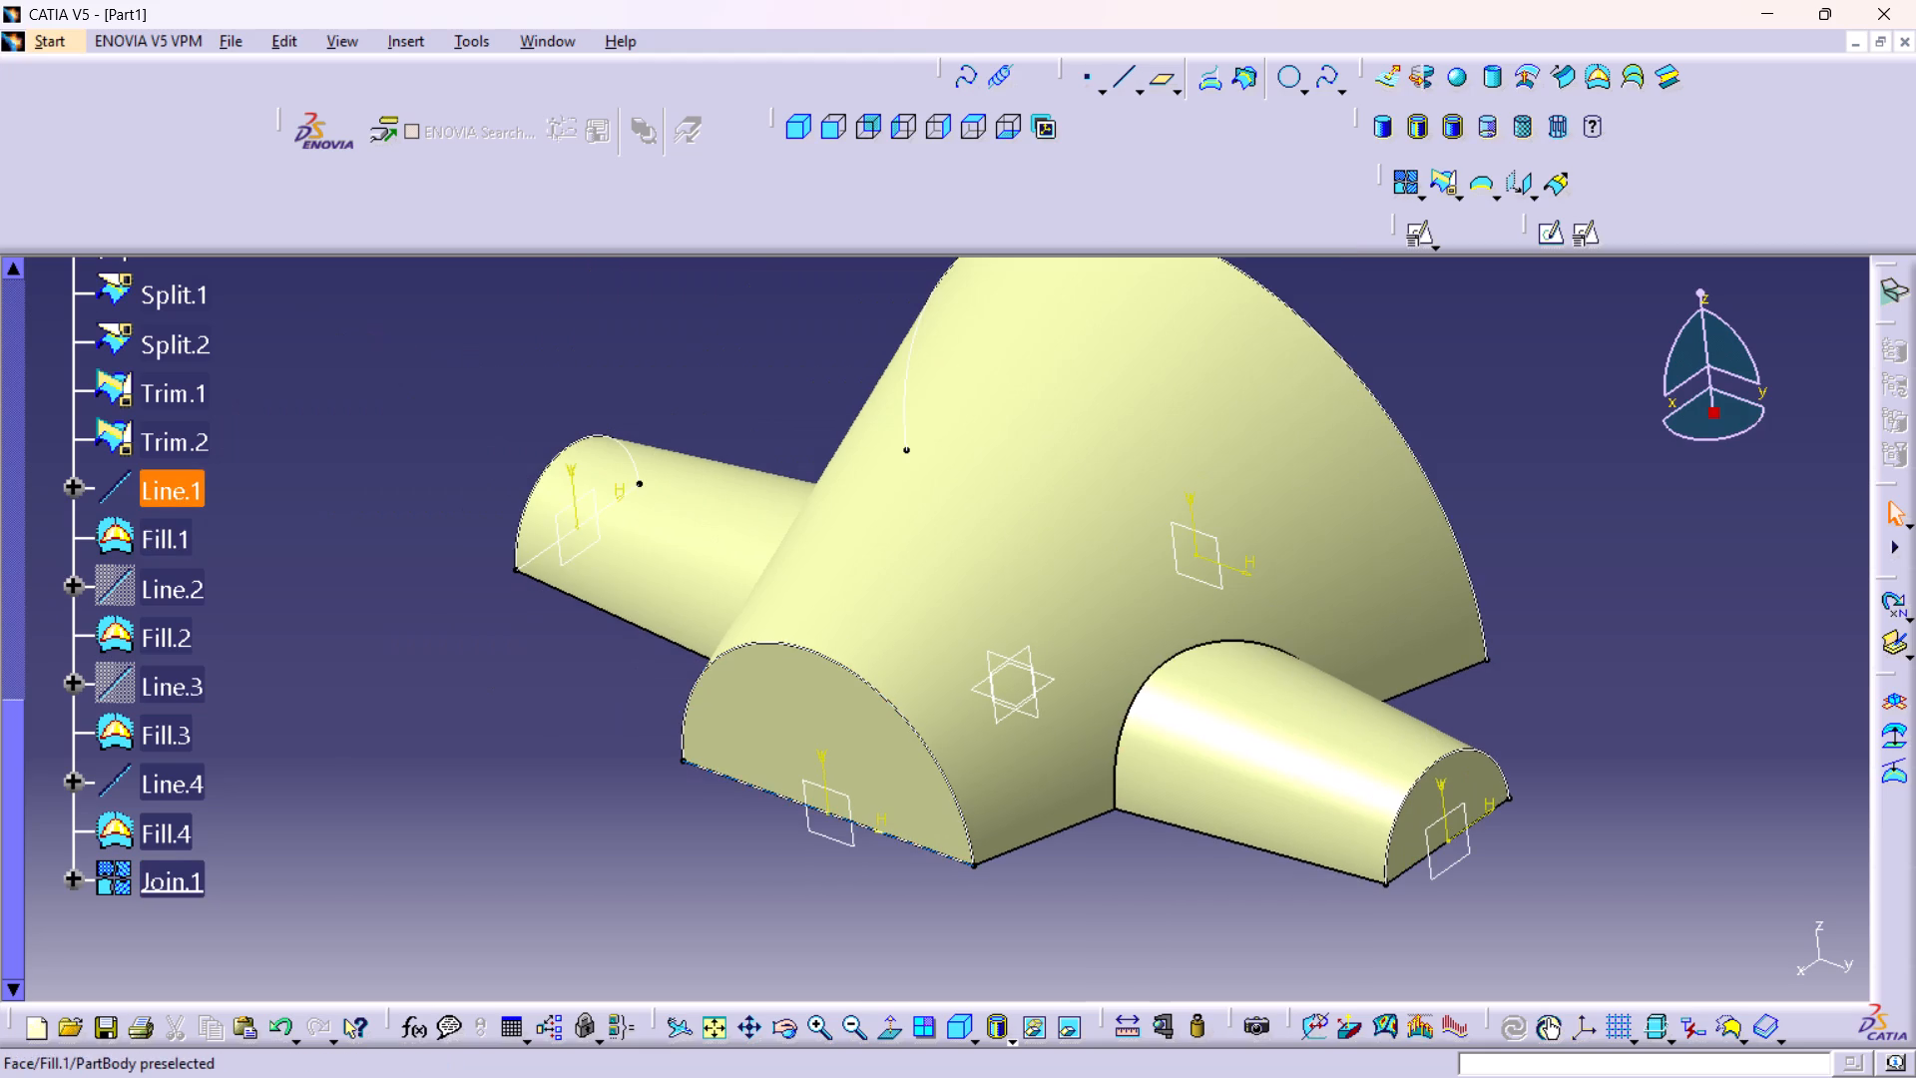
pyautogui.rightClick(901, 842)
pyautogui.click(965, 416)
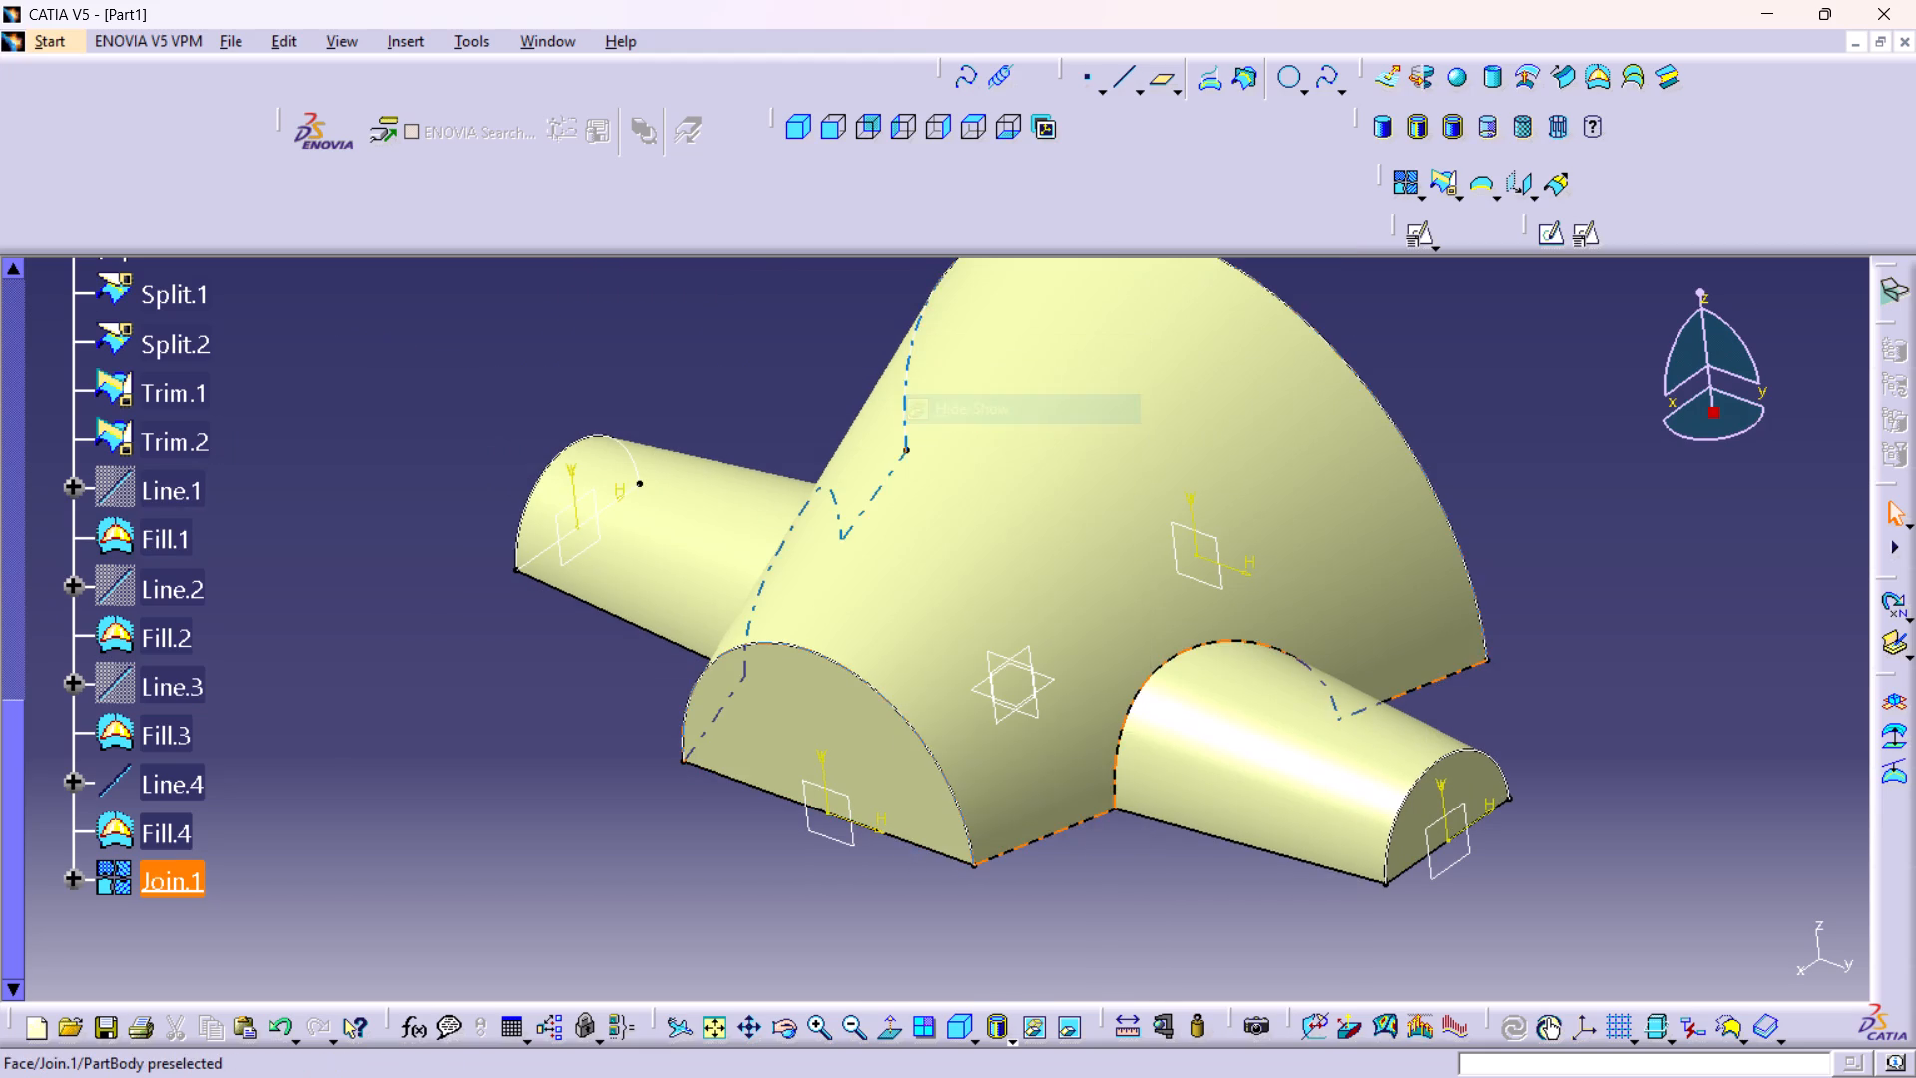
pyautogui.moveTo(750, 545); pyautogui.dragTo(1089, 742, button='middle')
pyautogui.rightClick(1089, 742)
pyautogui.moveTo(1022, 764); pyautogui.dragTo(1045, 802, button='middle')
pyautogui.moveTo(1022, 764); pyautogui.dragTo(1045, 802, button='right')
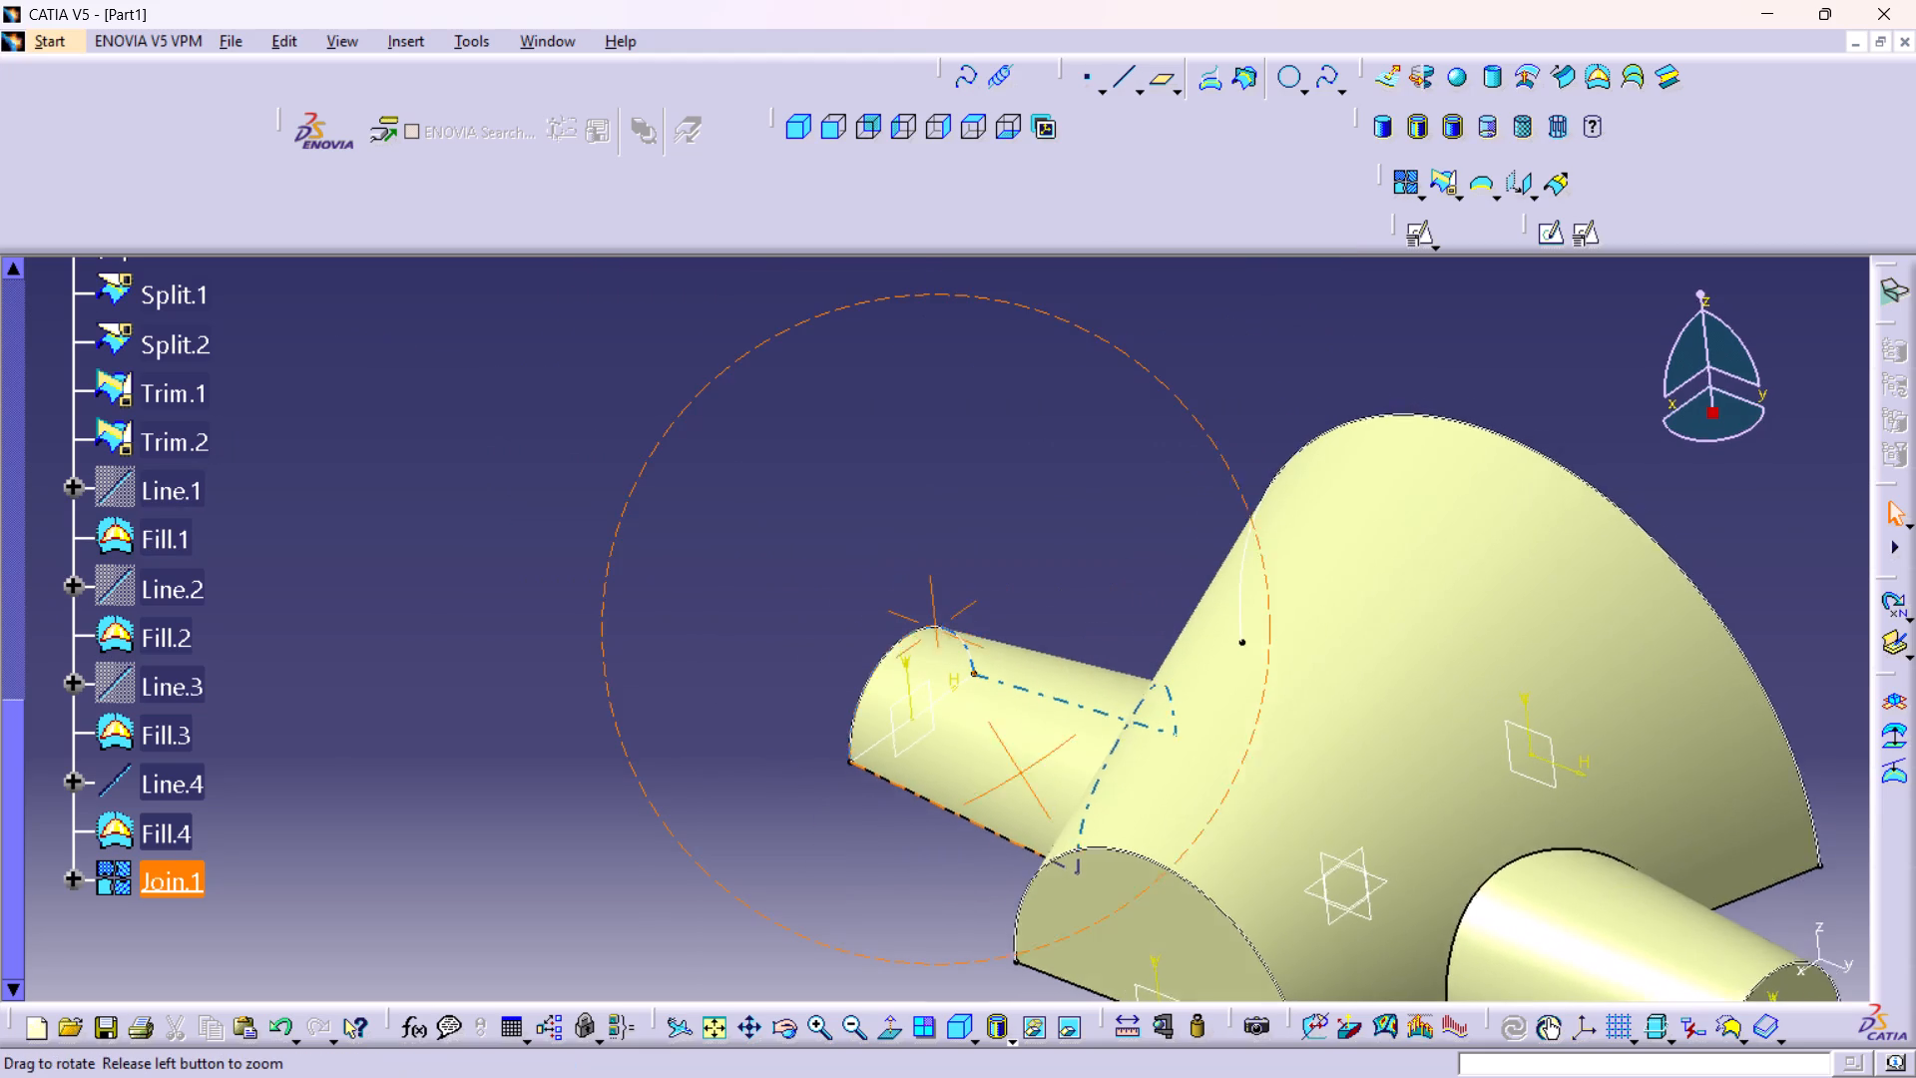
pyautogui.moveTo(1045, 802); pyautogui.dragTo(1352, 803, button='middle')
pyautogui.moveTo(1045, 802); pyautogui.dragTo(1352, 803, button='right')
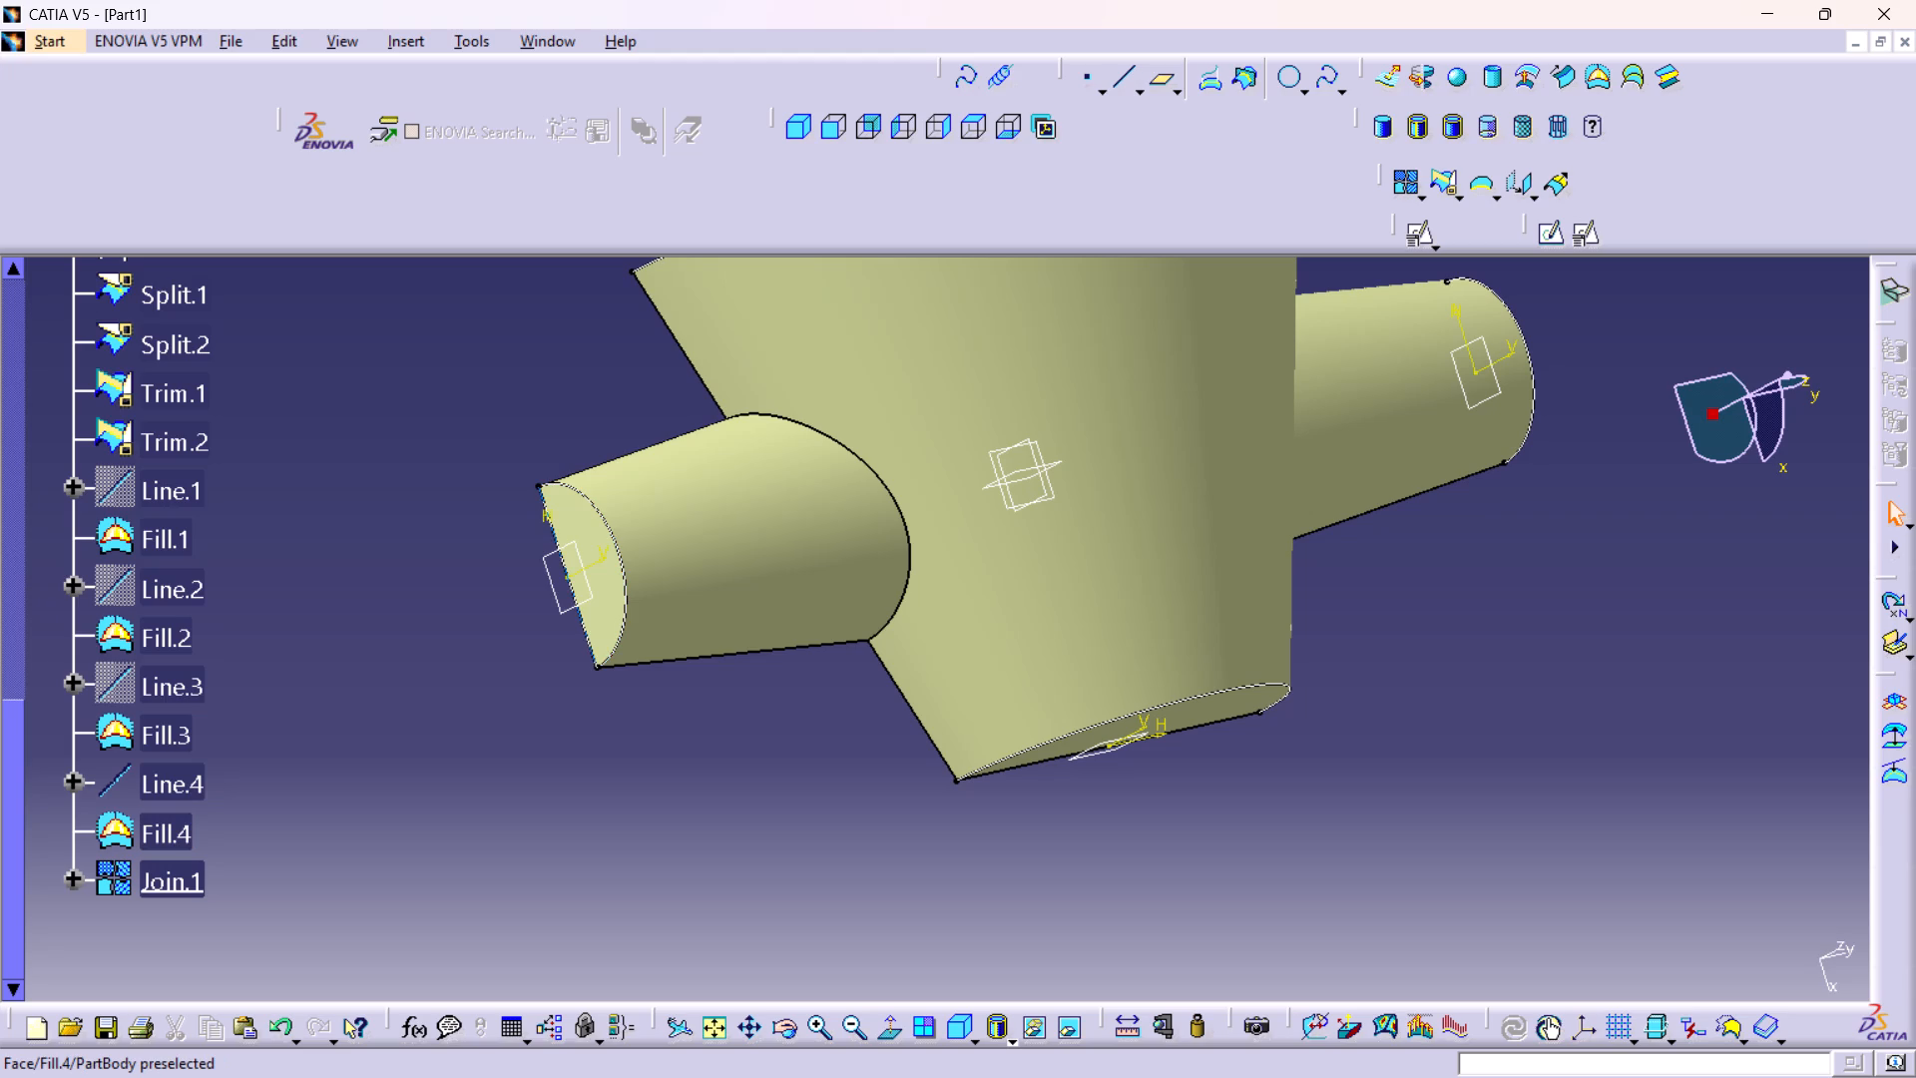
pyautogui.click(585, 637)
pyautogui.rightClick(585, 637)
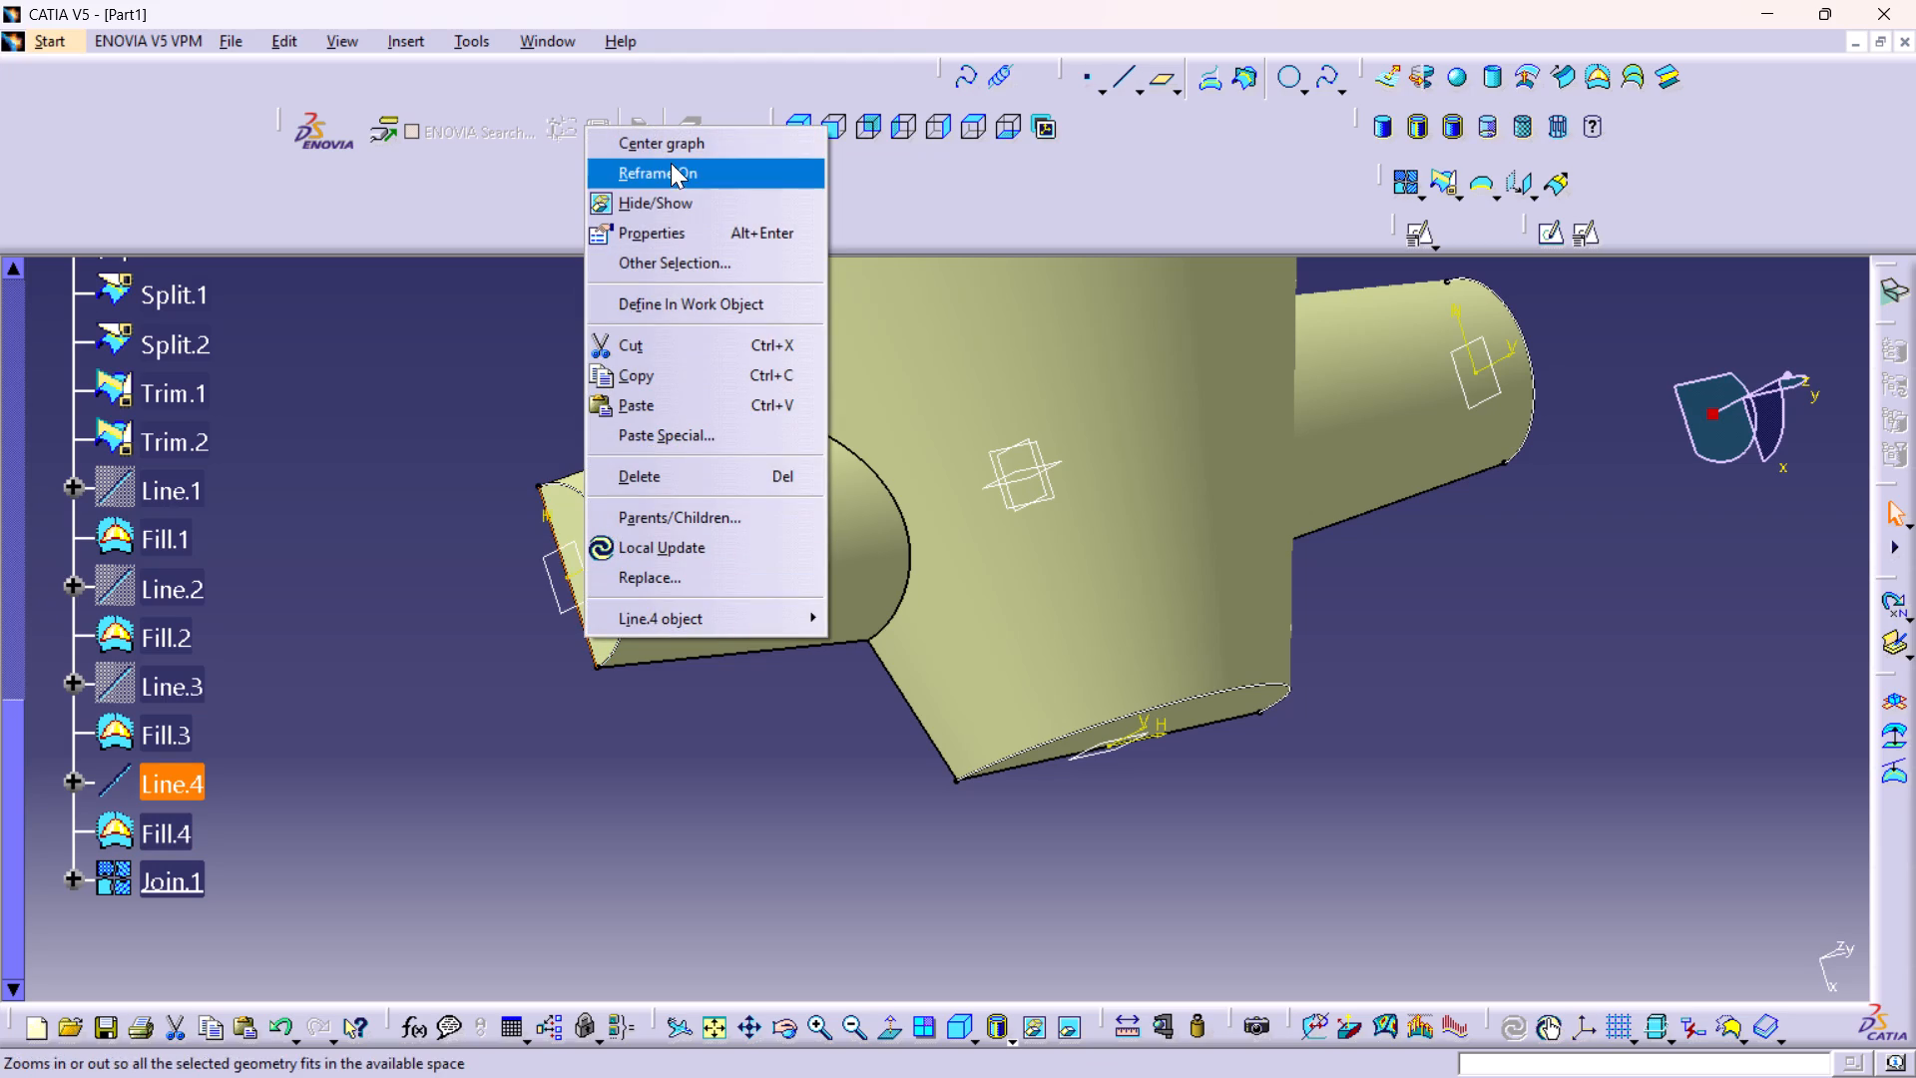
pyautogui.click(666, 195)
# Hide the profile sketch on the main surface's large end, plus Sketch.4 and Sketch.3 on the side surfaces' outer ends.
pyautogui.moveTo(1364, 563); pyautogui.dragTo(1313, 800, button='middle')
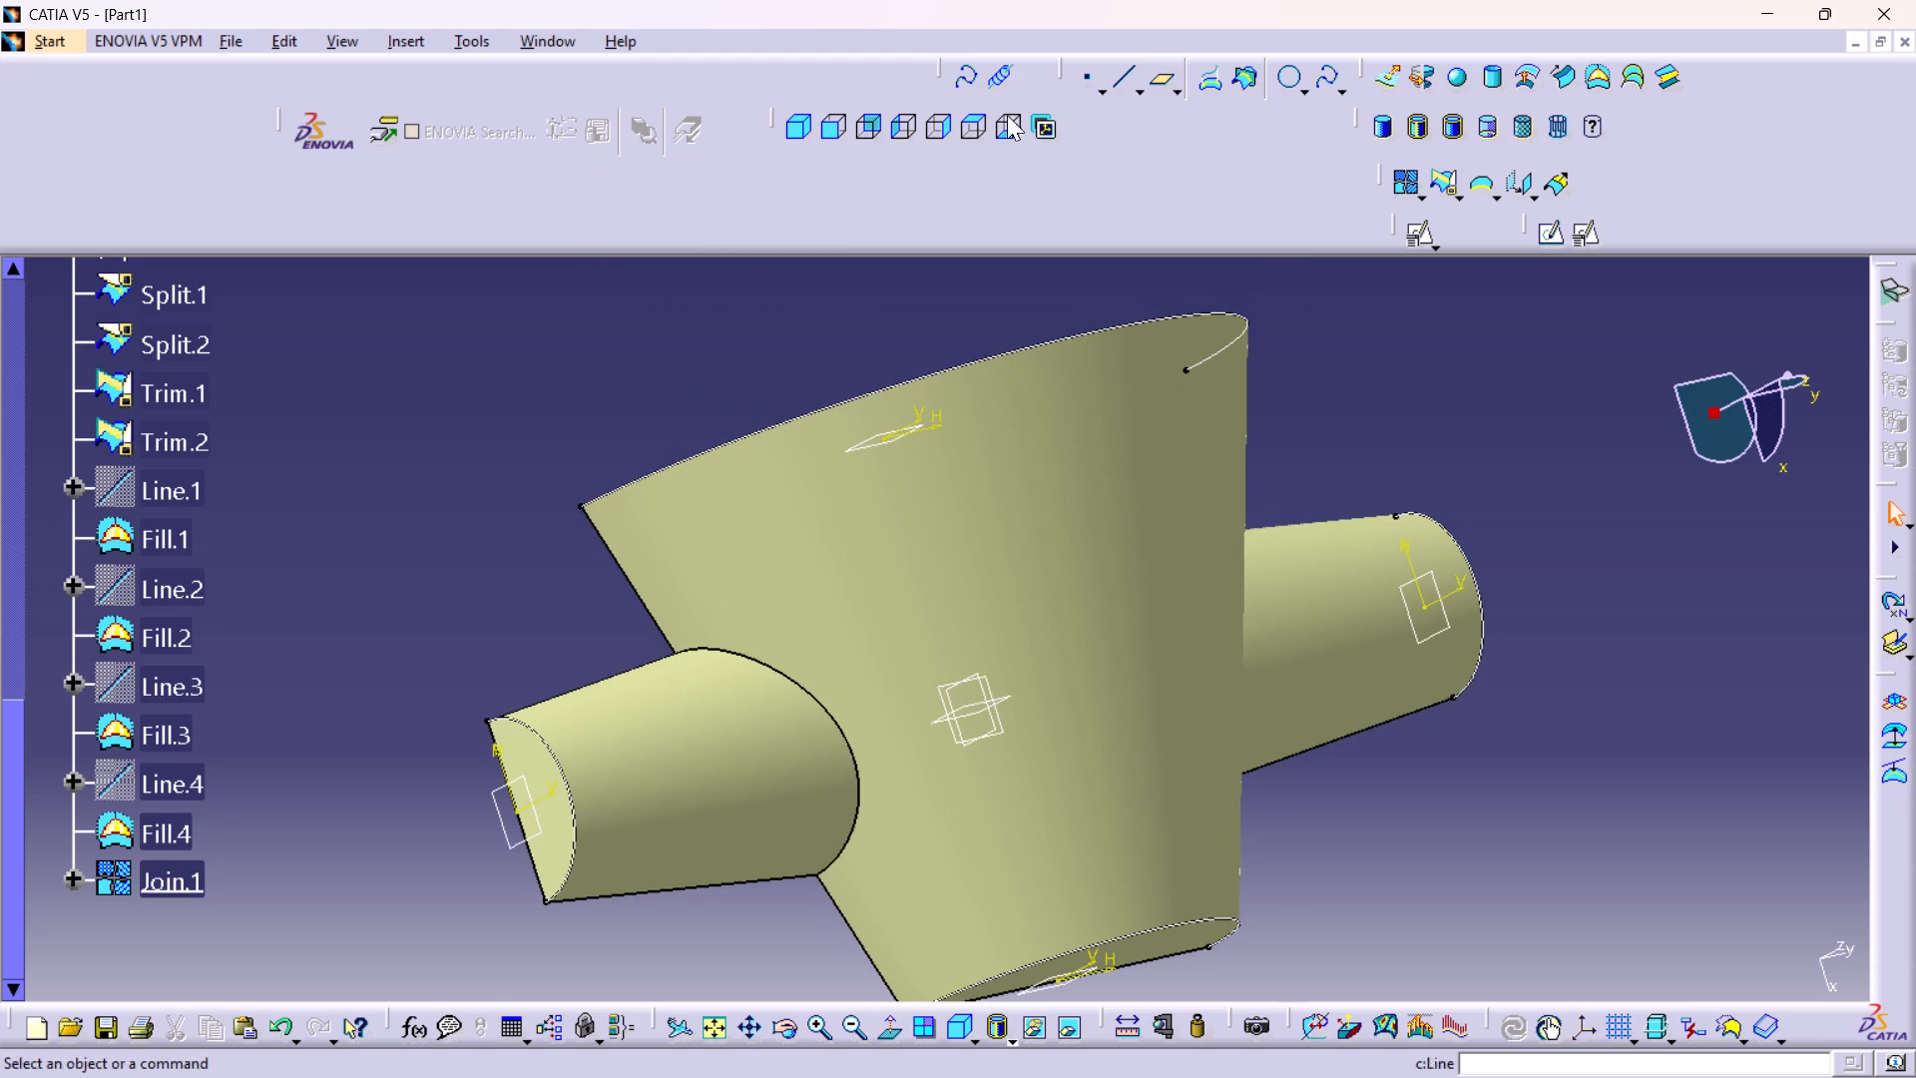
pyautogui.rightClick(1198, 365)
pyautogui.click(1261, 447)
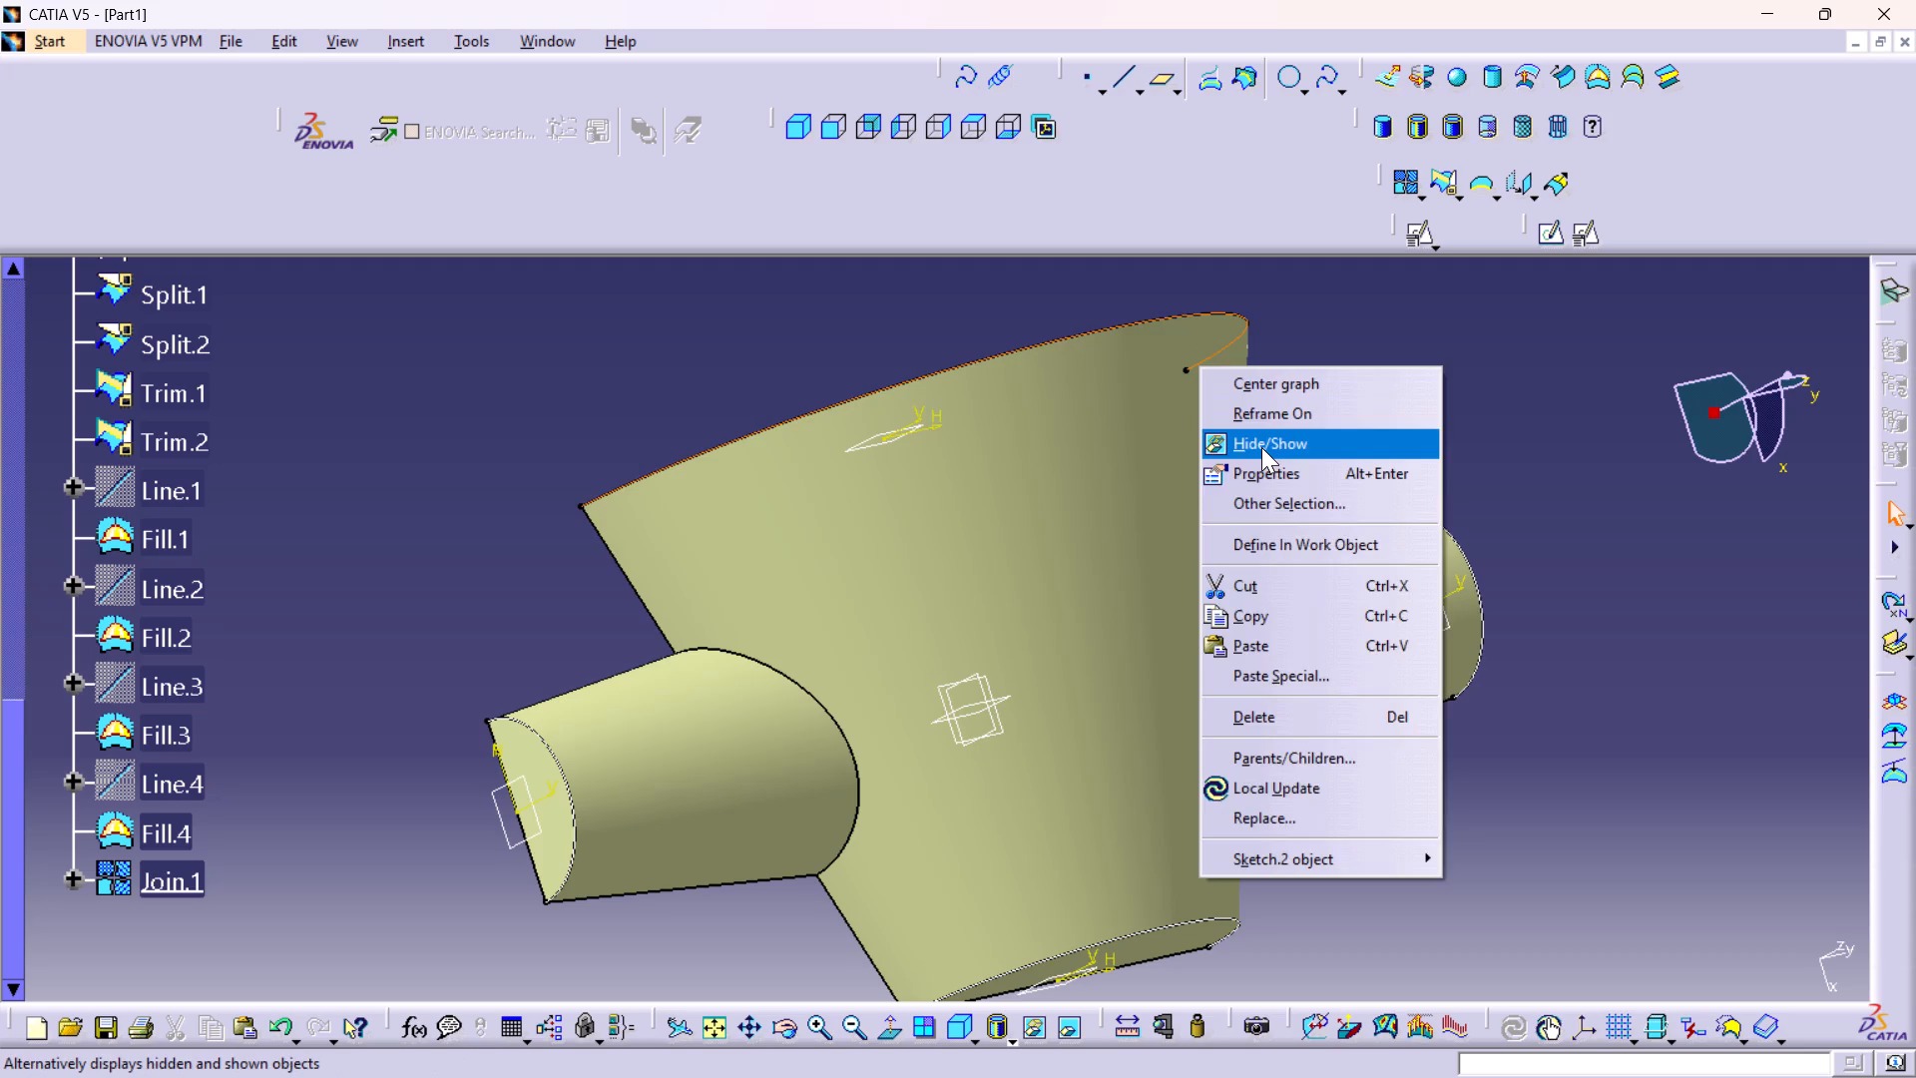
pyautogui.rightClick(571, 801)
pyautogui.click(636, 374)
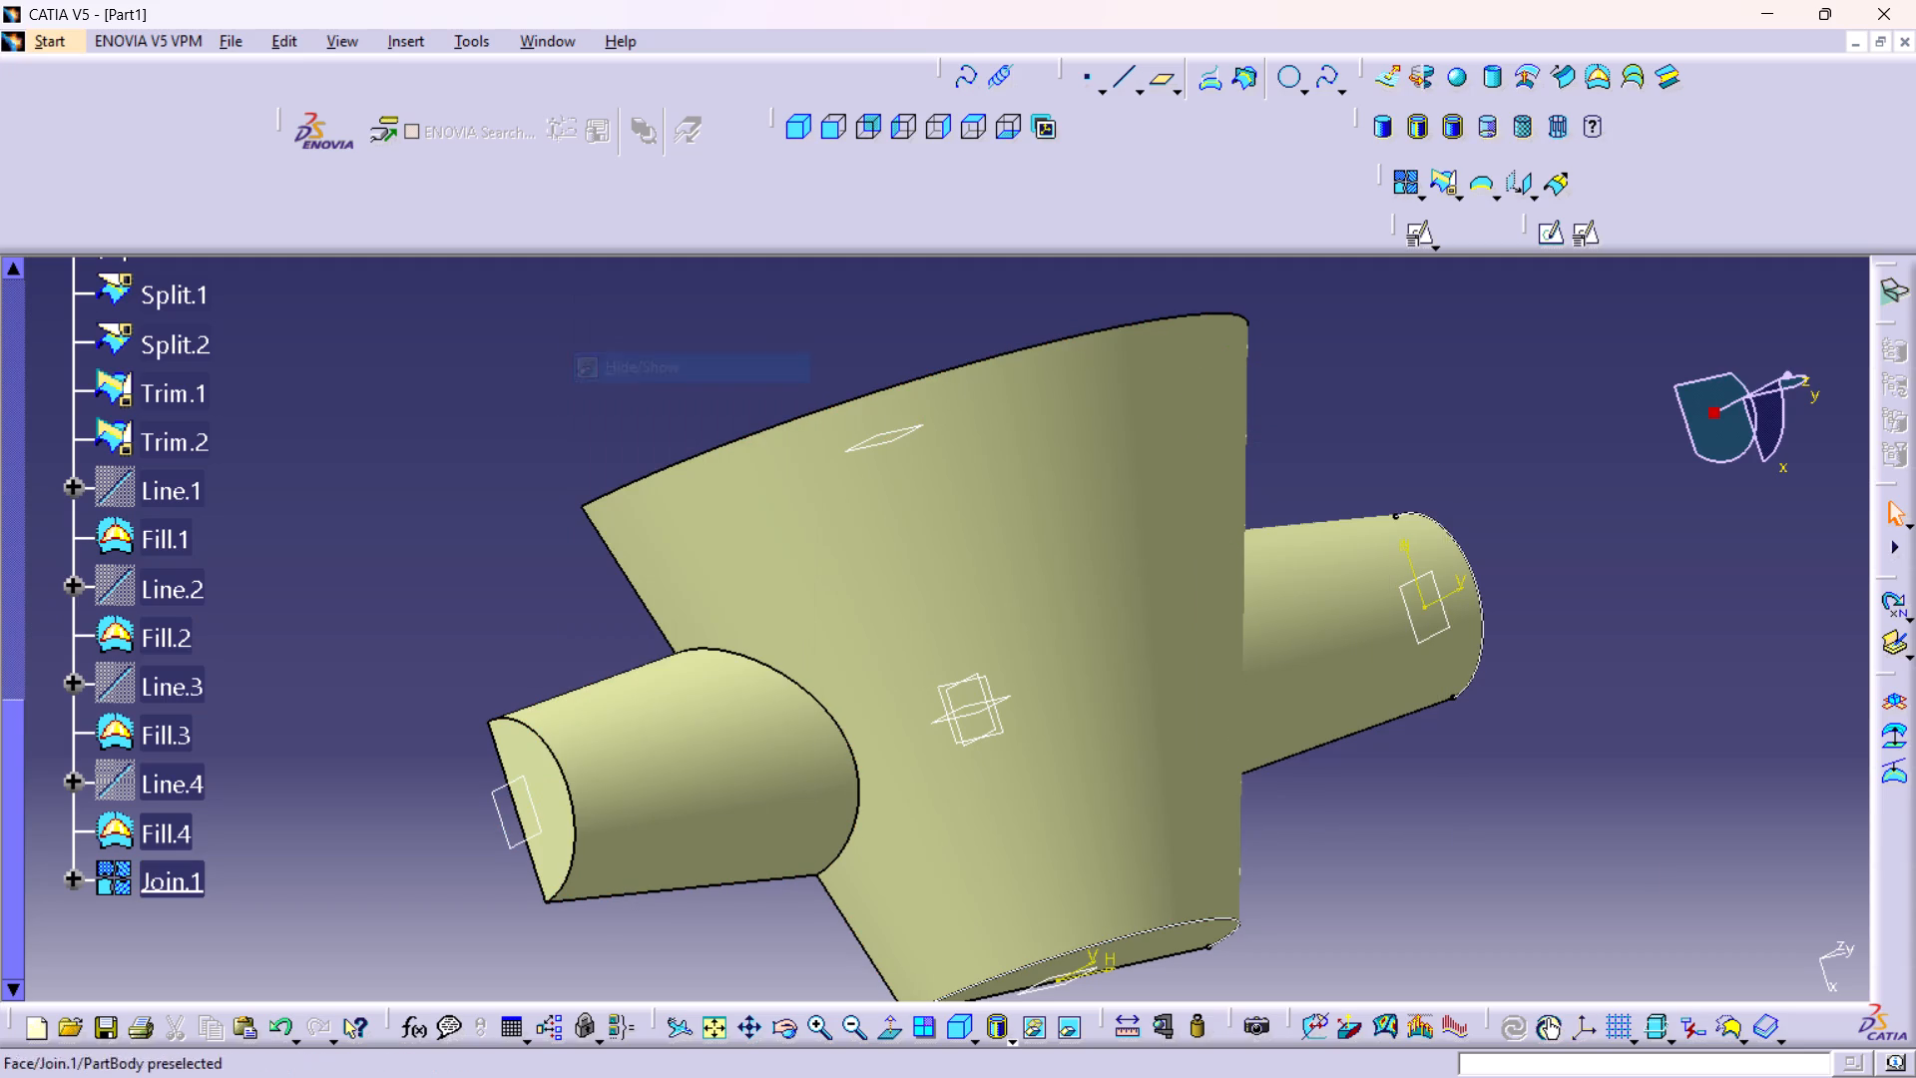
pyautogui.click(1481, 656)
pyautogui.rightClick(1481, 648)
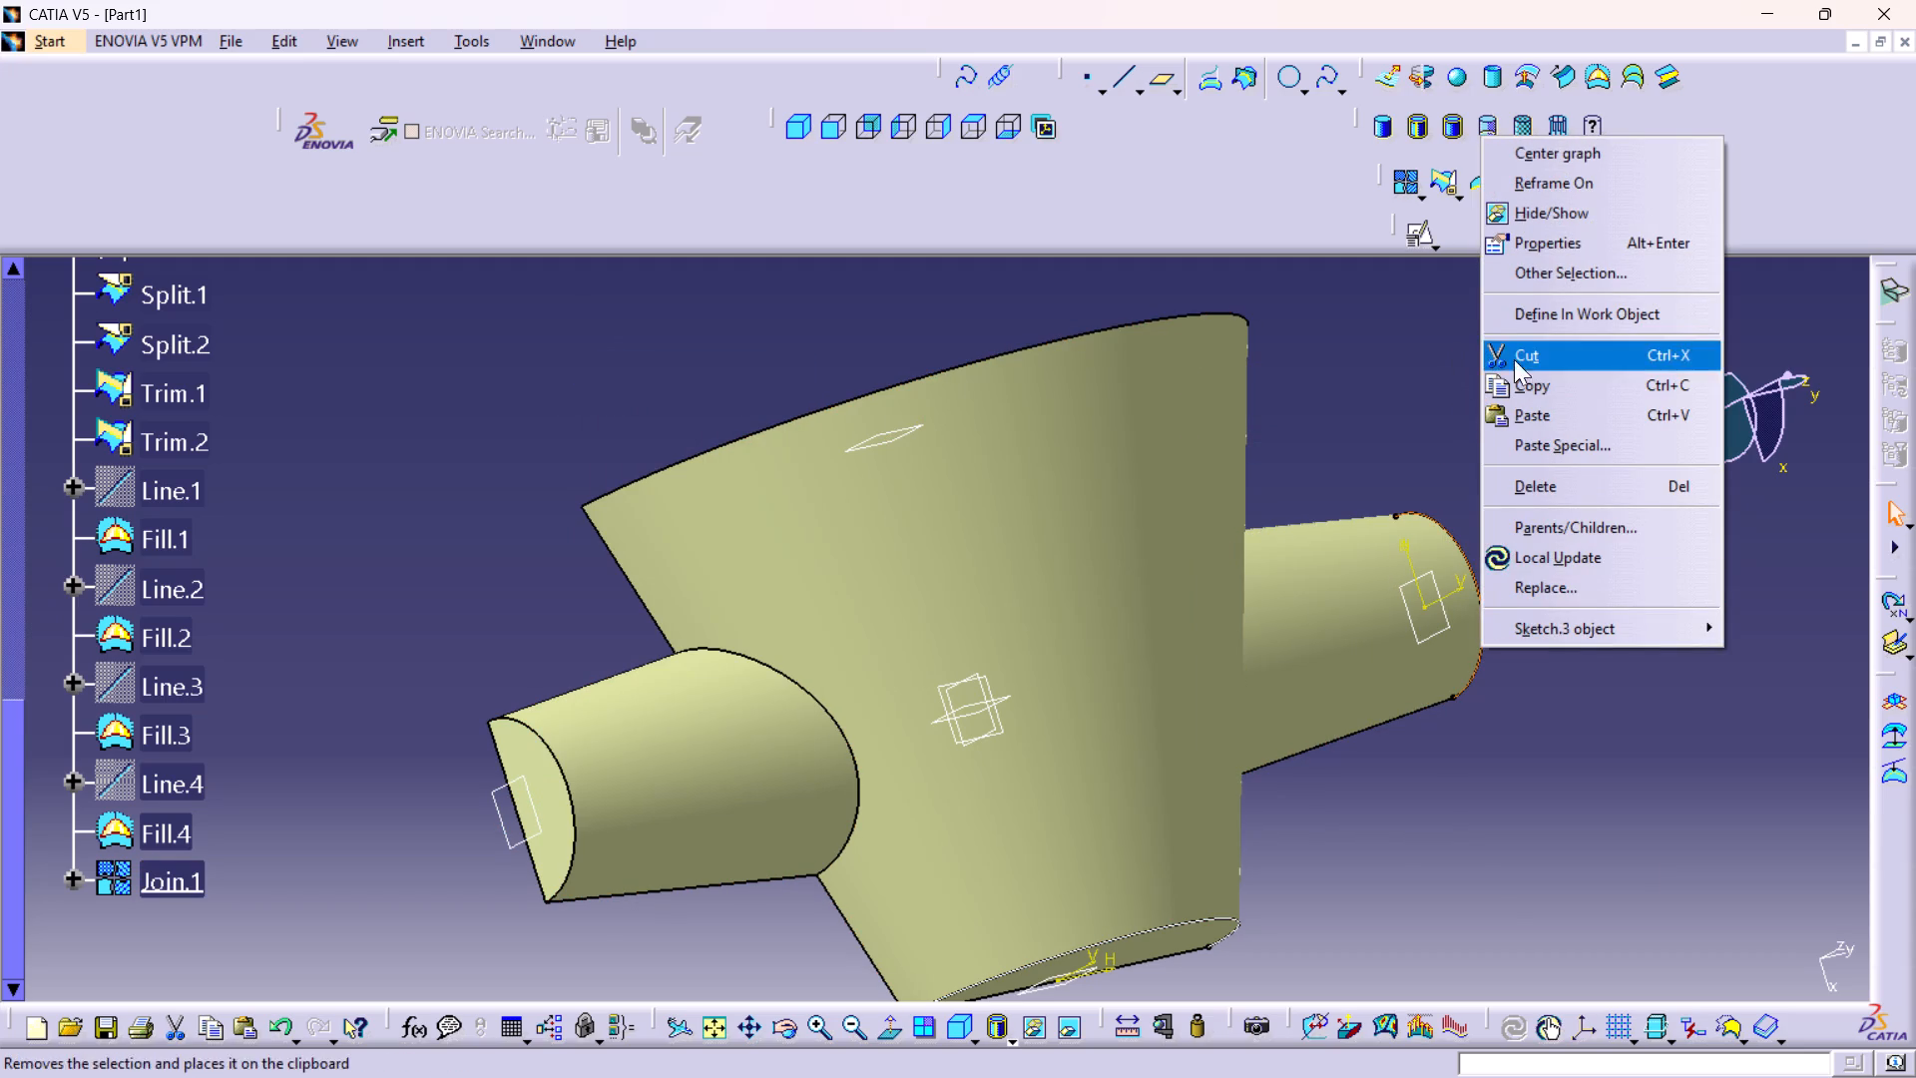
pyautogui.click(1535, 221)
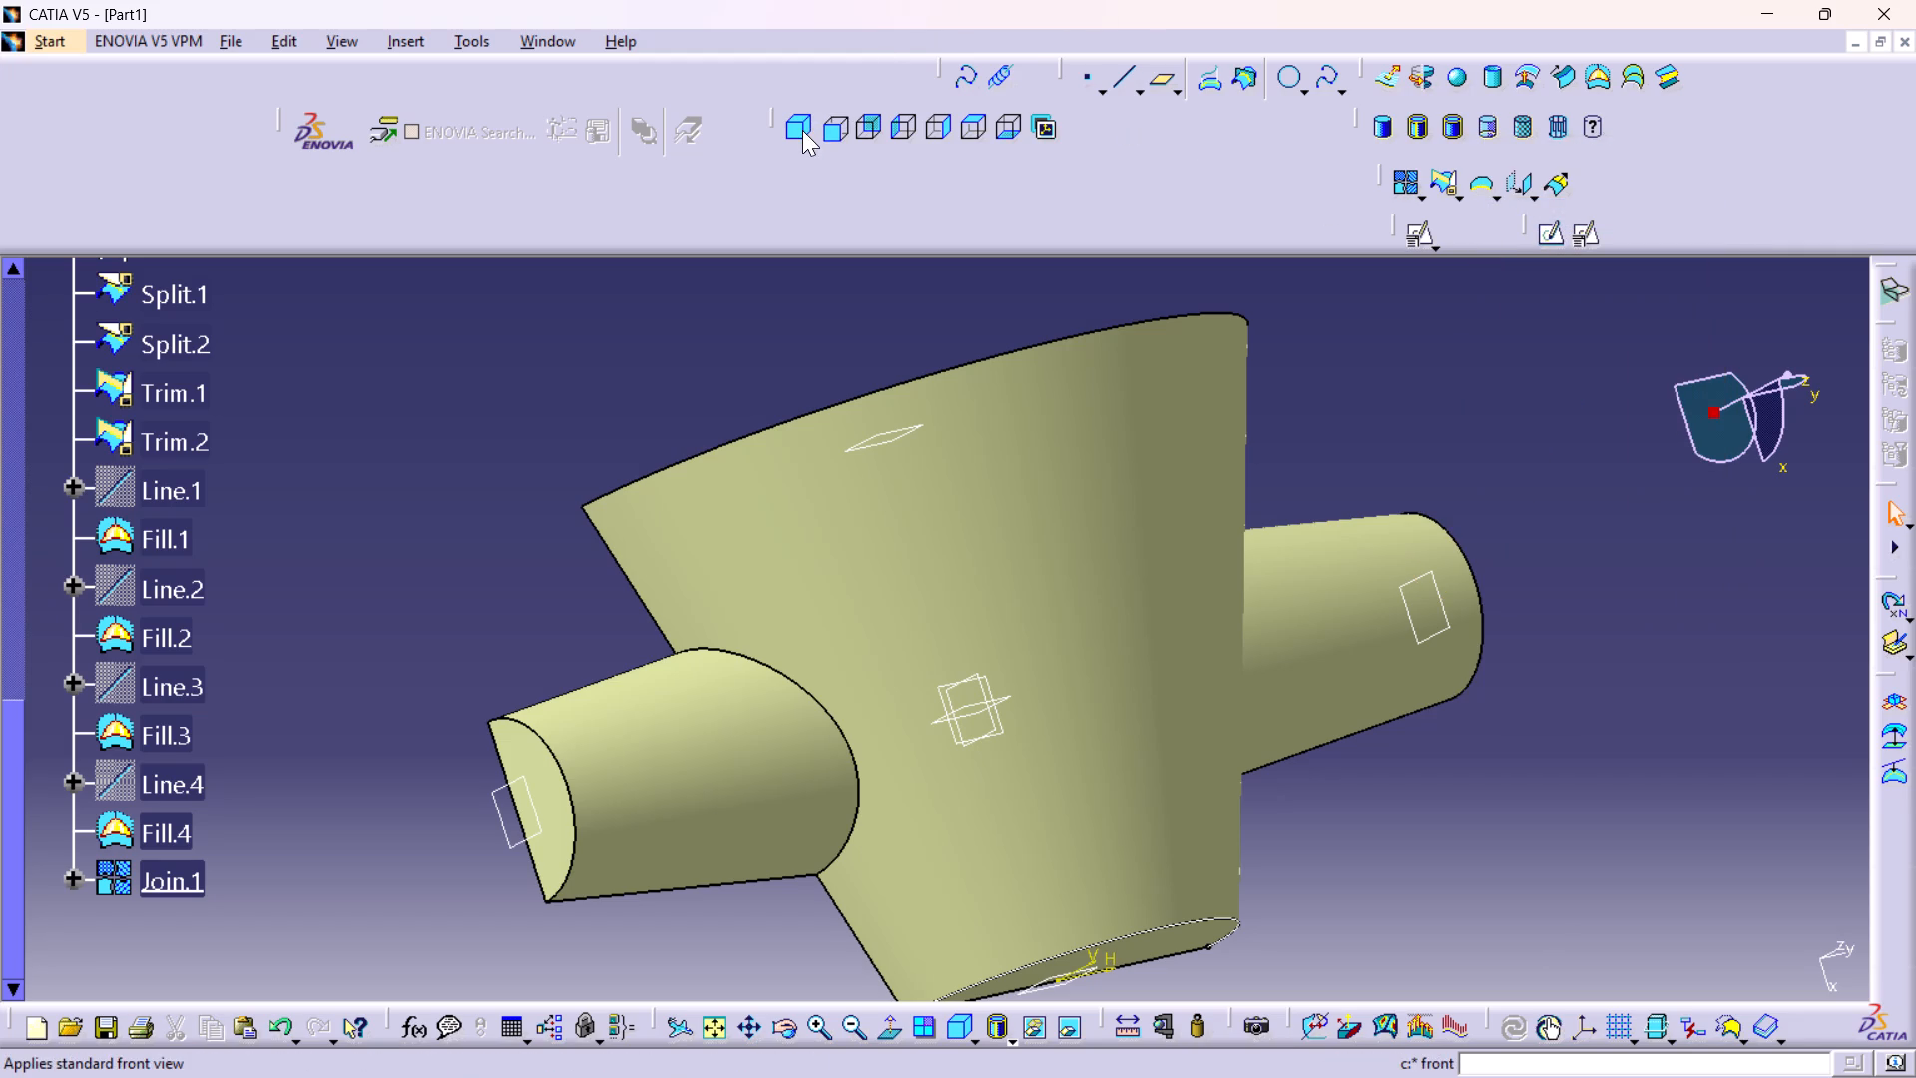
# Select the two curved Join.1 edges where the side surfaces meet the main surface.
pyautogui.click(802, 130)
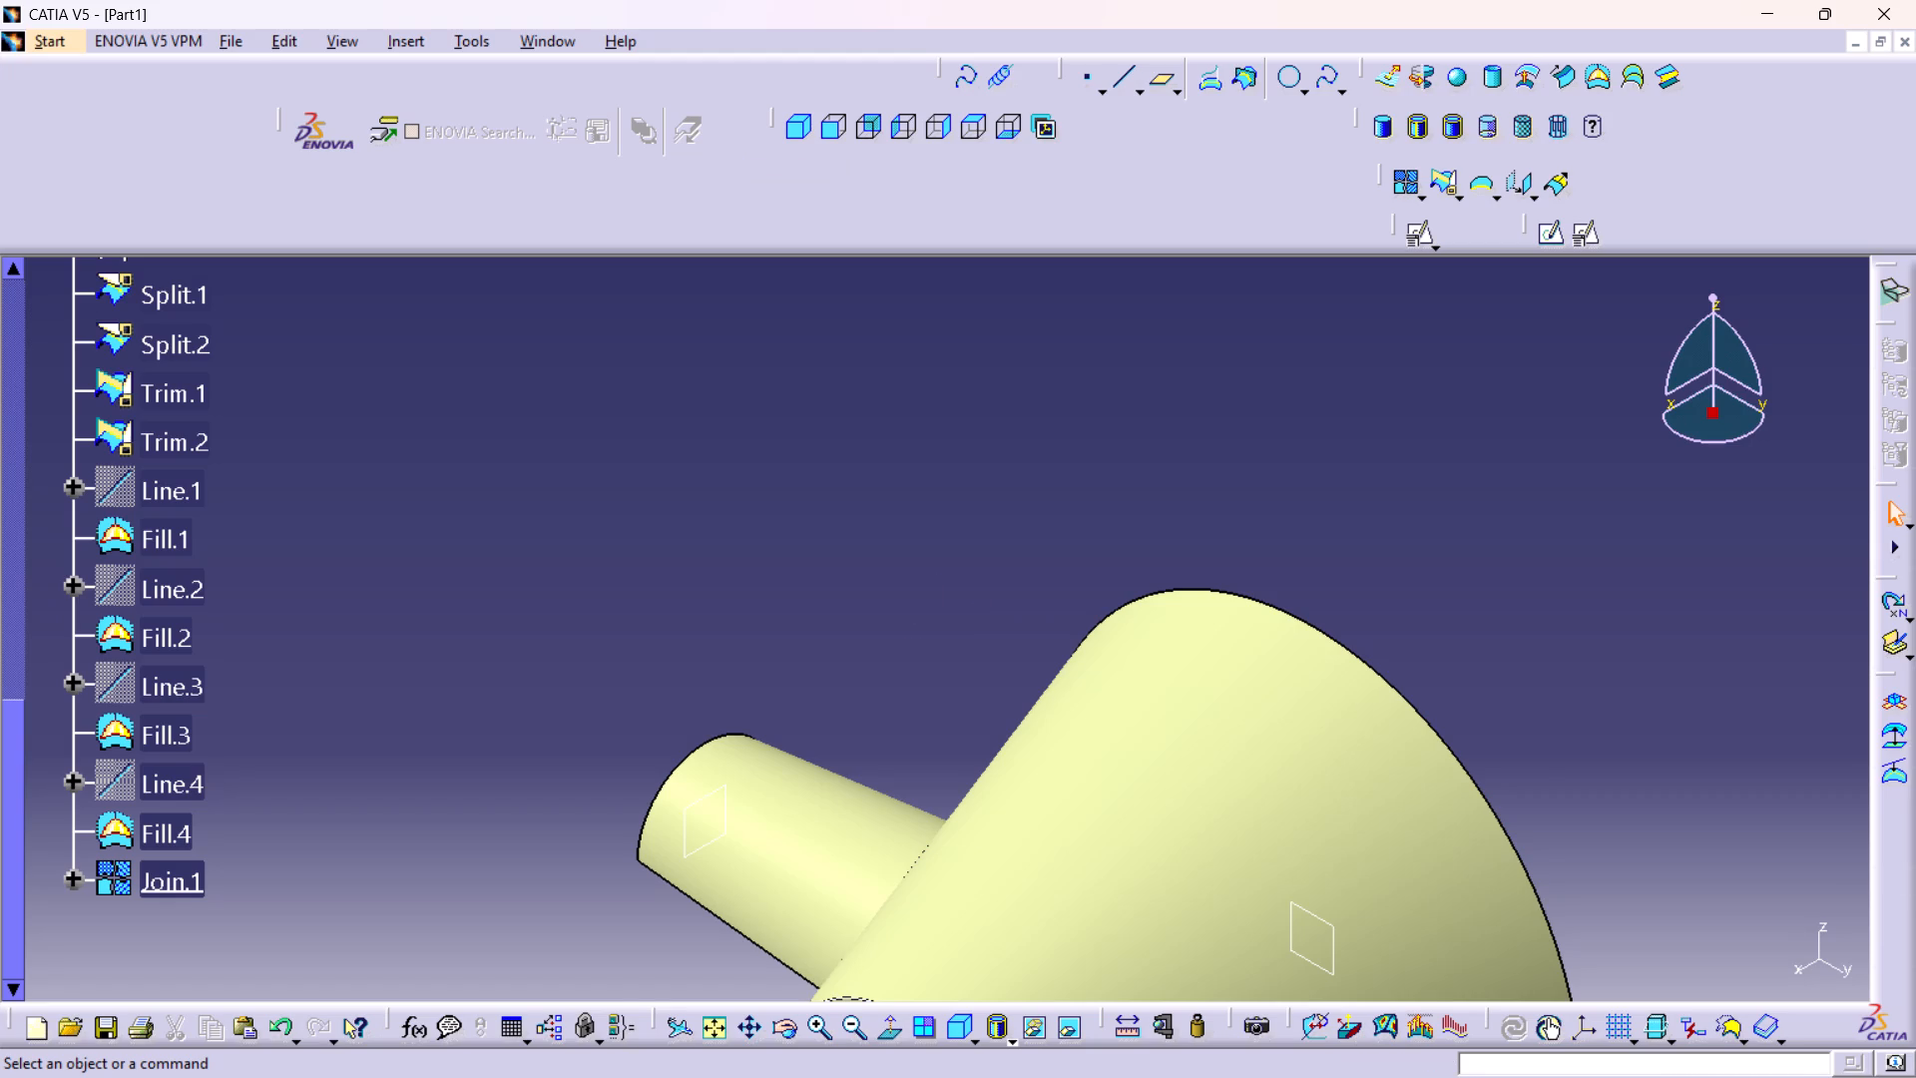
pyautogui.moveTo(1516, 670); pyautogui.dragTo(1268, 471, button='middle')
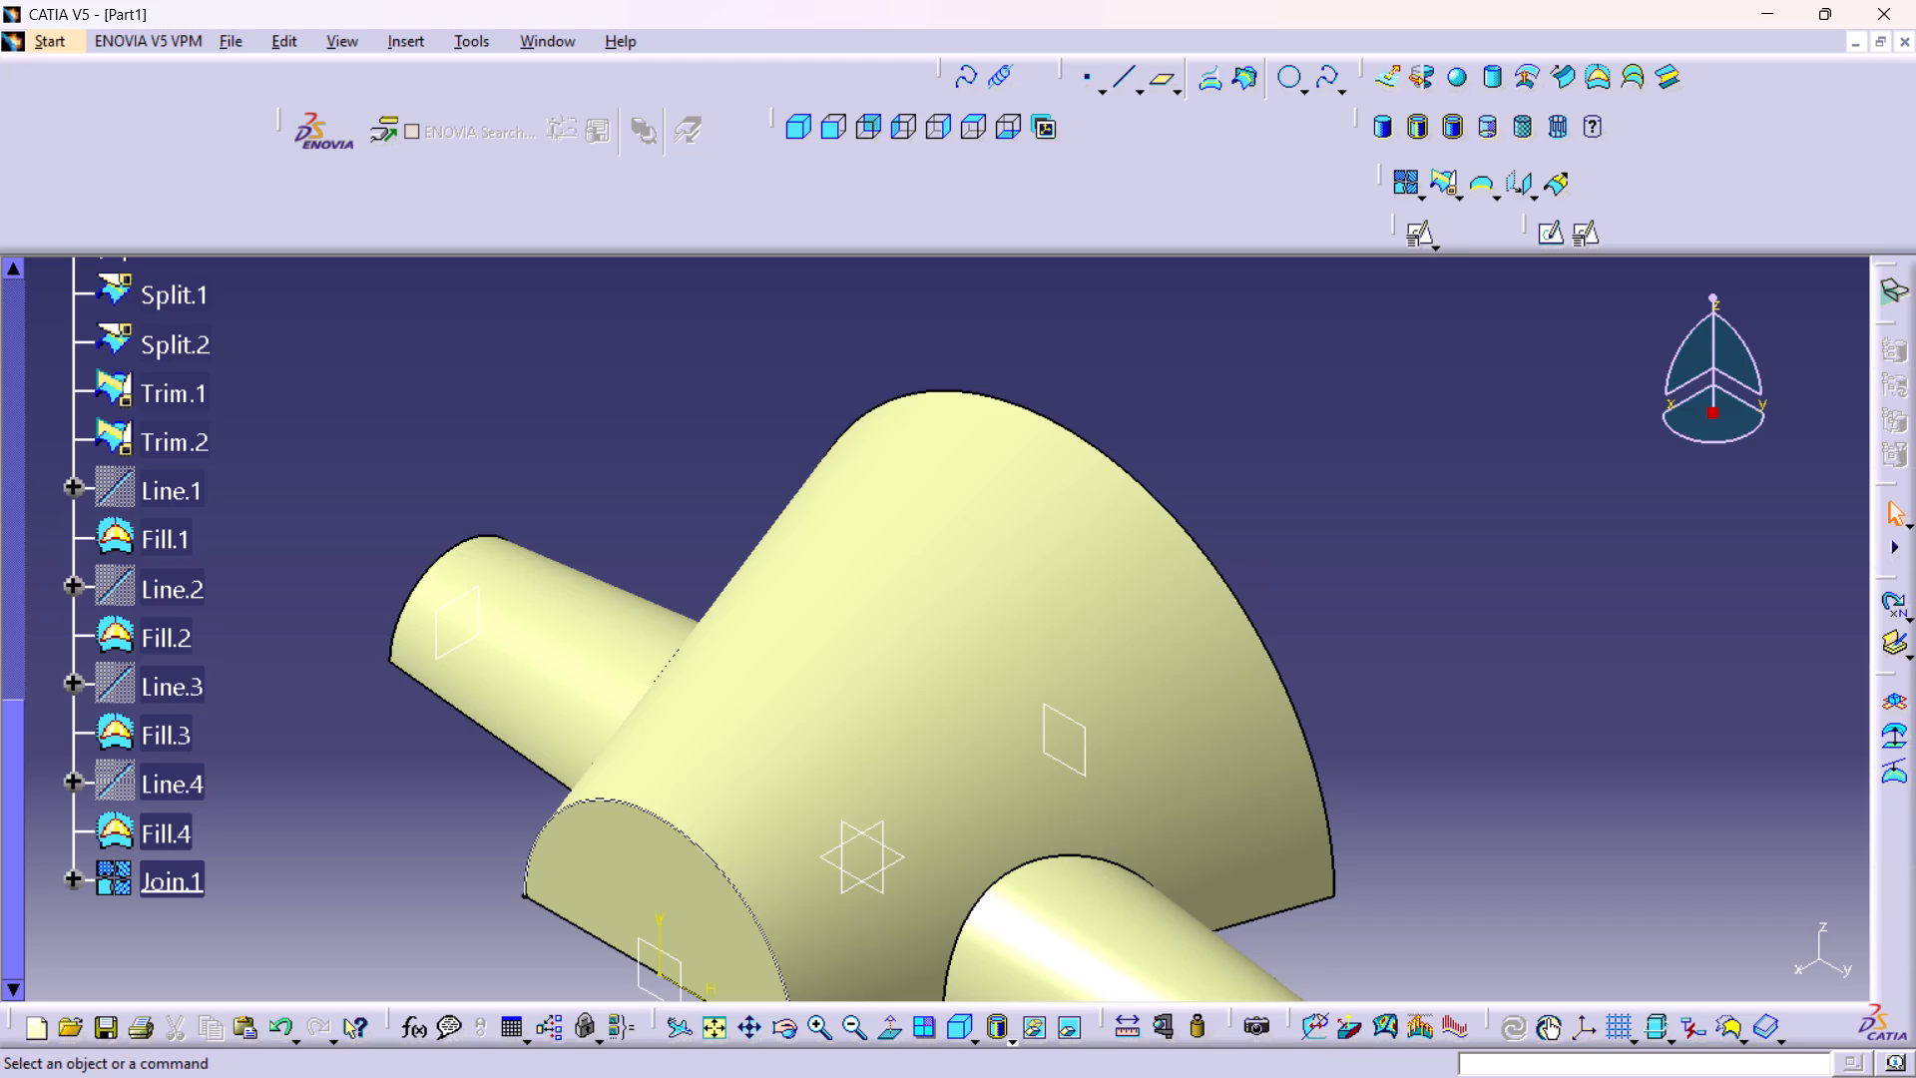
pyautogui.click(1024, 873)
pyautogui.moveTo(836, 842); pyautogui.dragTo(850, 576, button='middle')
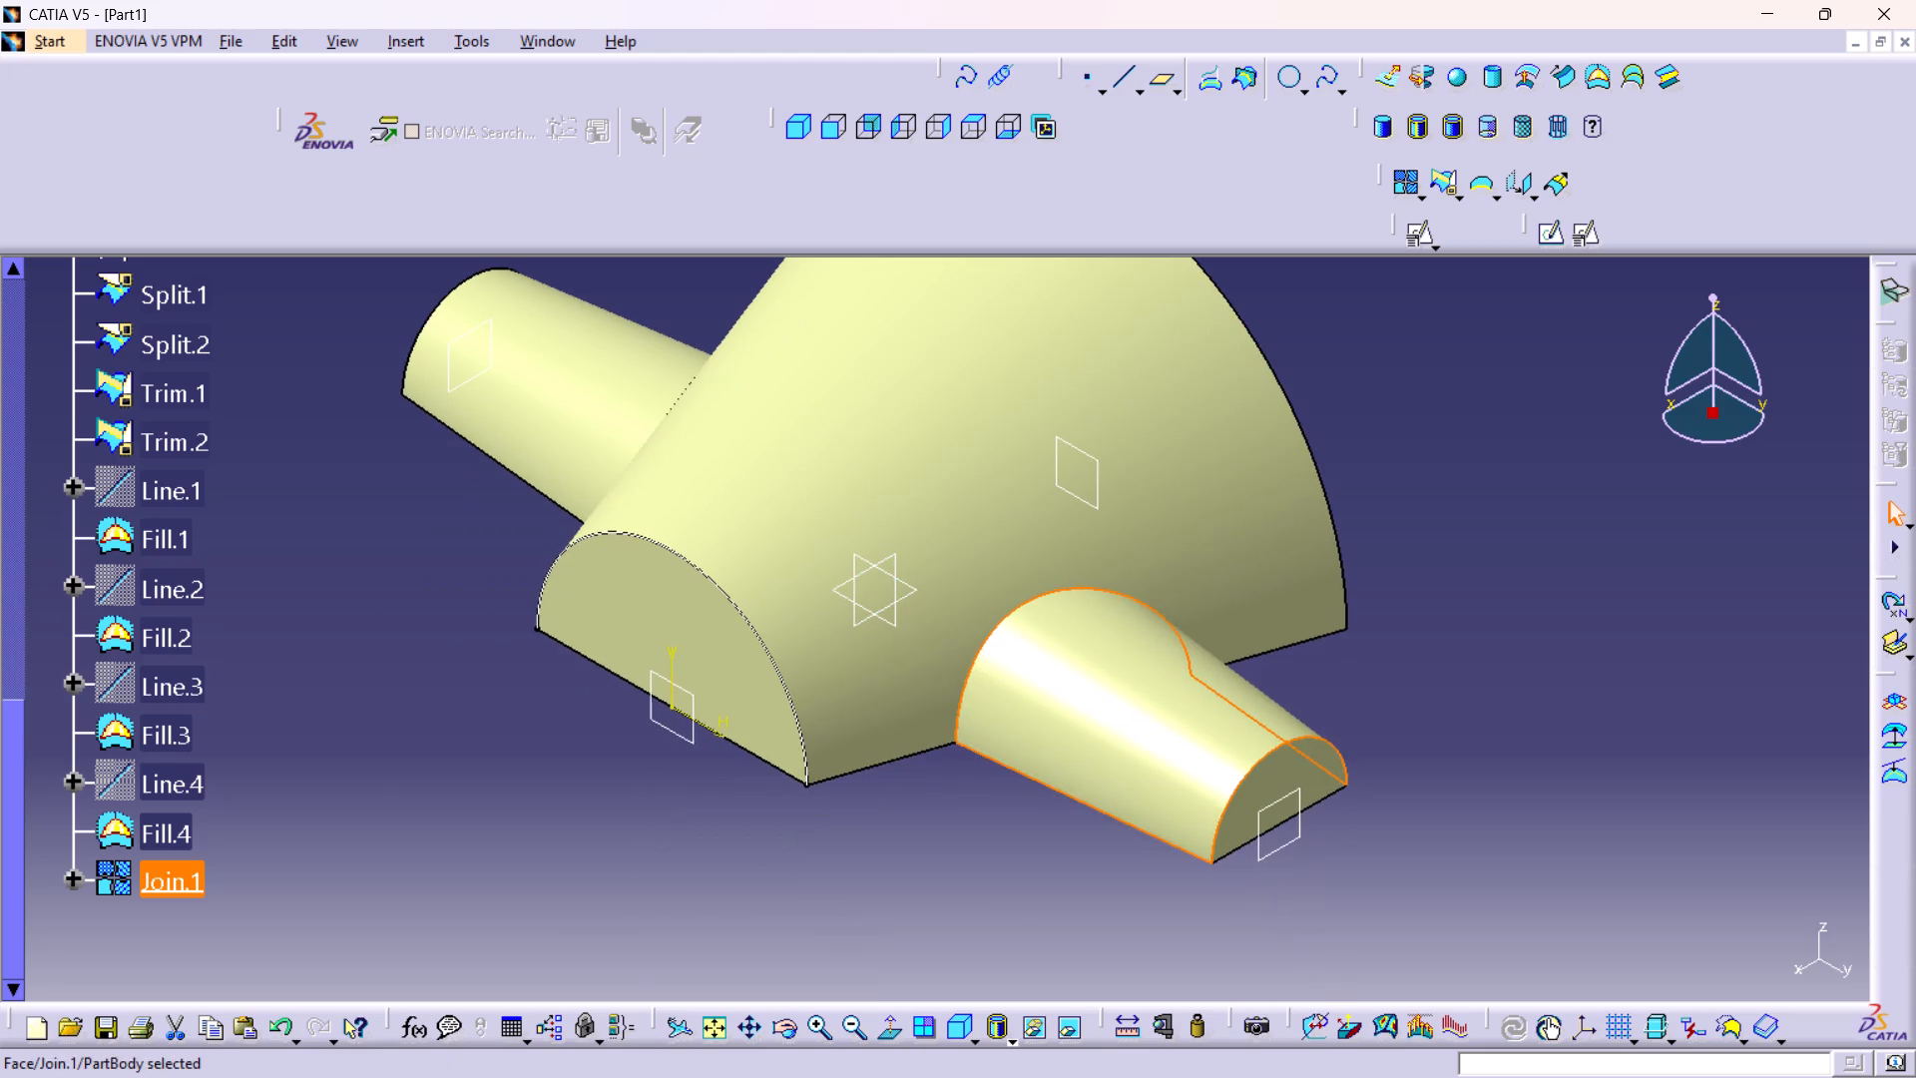
pyautogui.moveTo(1731, 771); pyautogui.dragTo(1720, 766)
pyautogui.click(1011, 612)
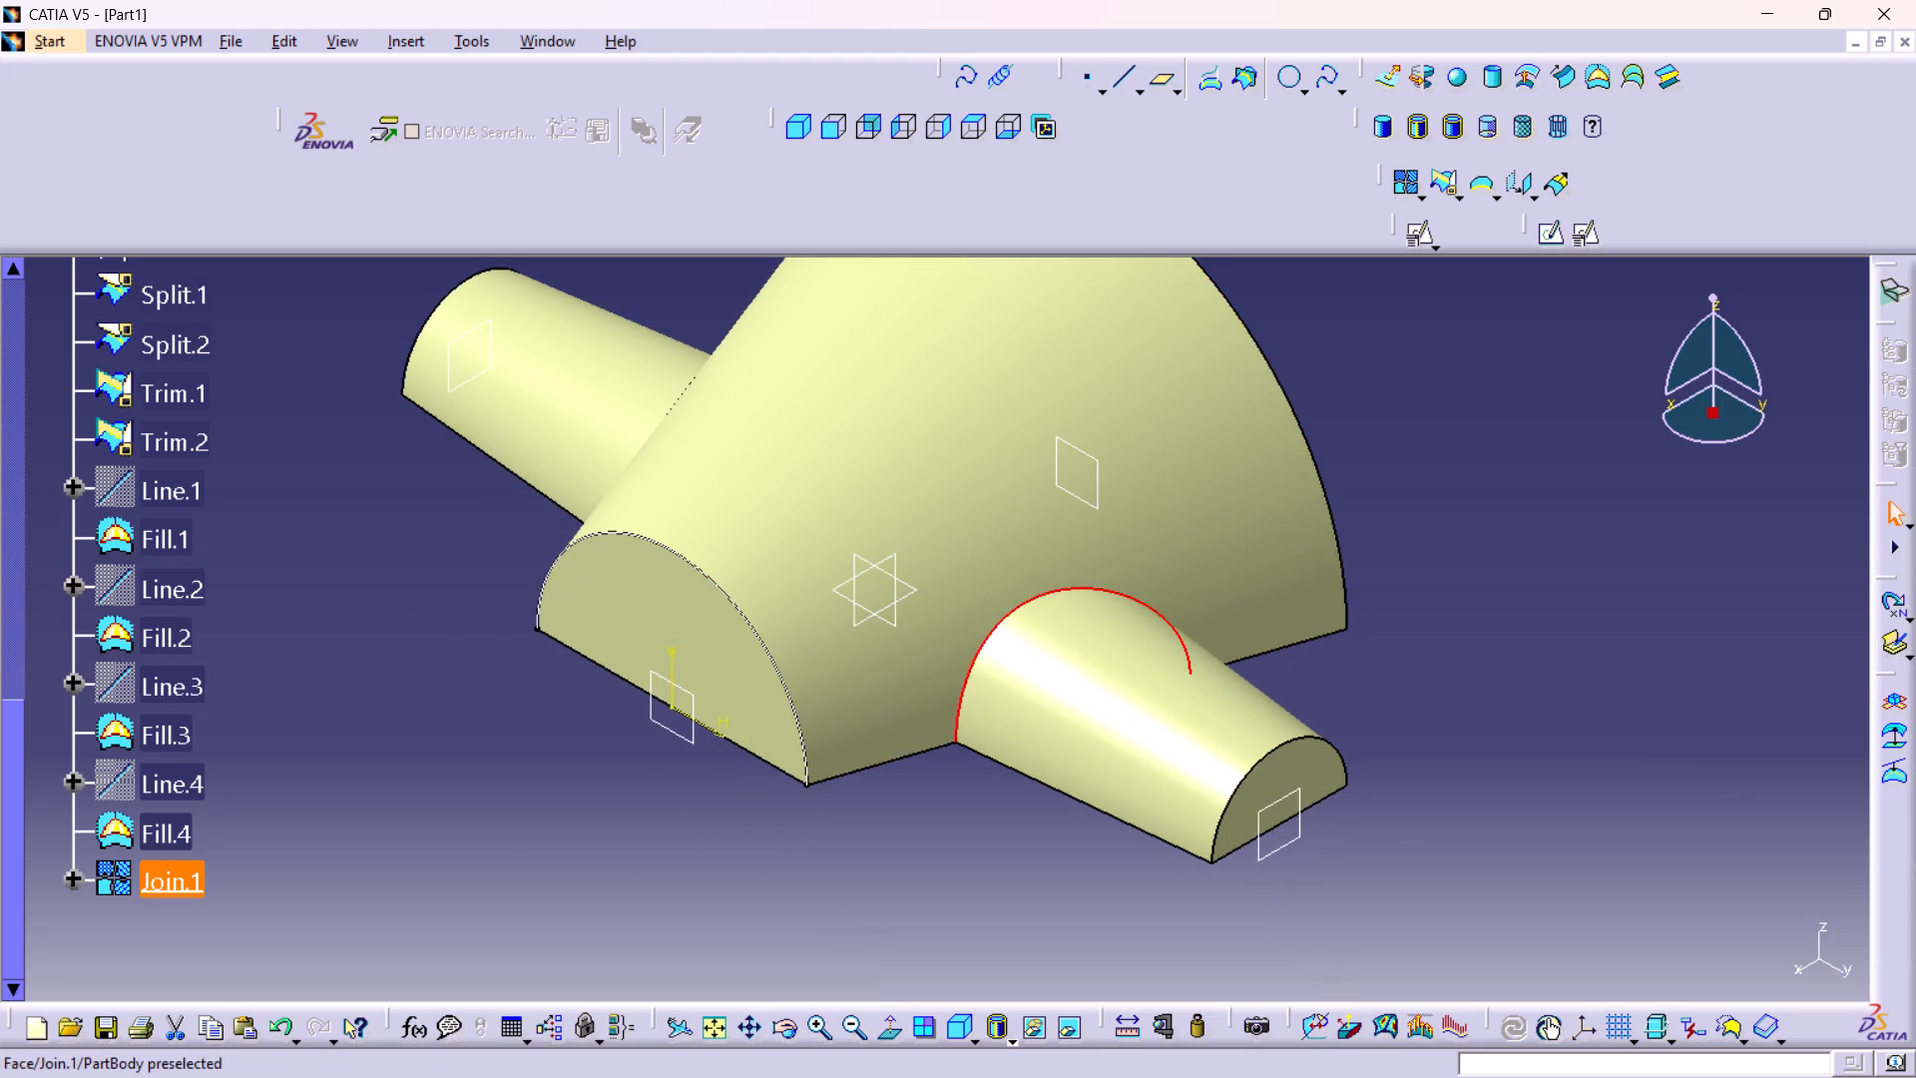
pyautogui.moveTo(611, 811); pyautogui.dragTo(1024, 835, button='middle')
pyautogui.moveTo(710, 859); pyautogui.dragTo(1024, 835, button='right')
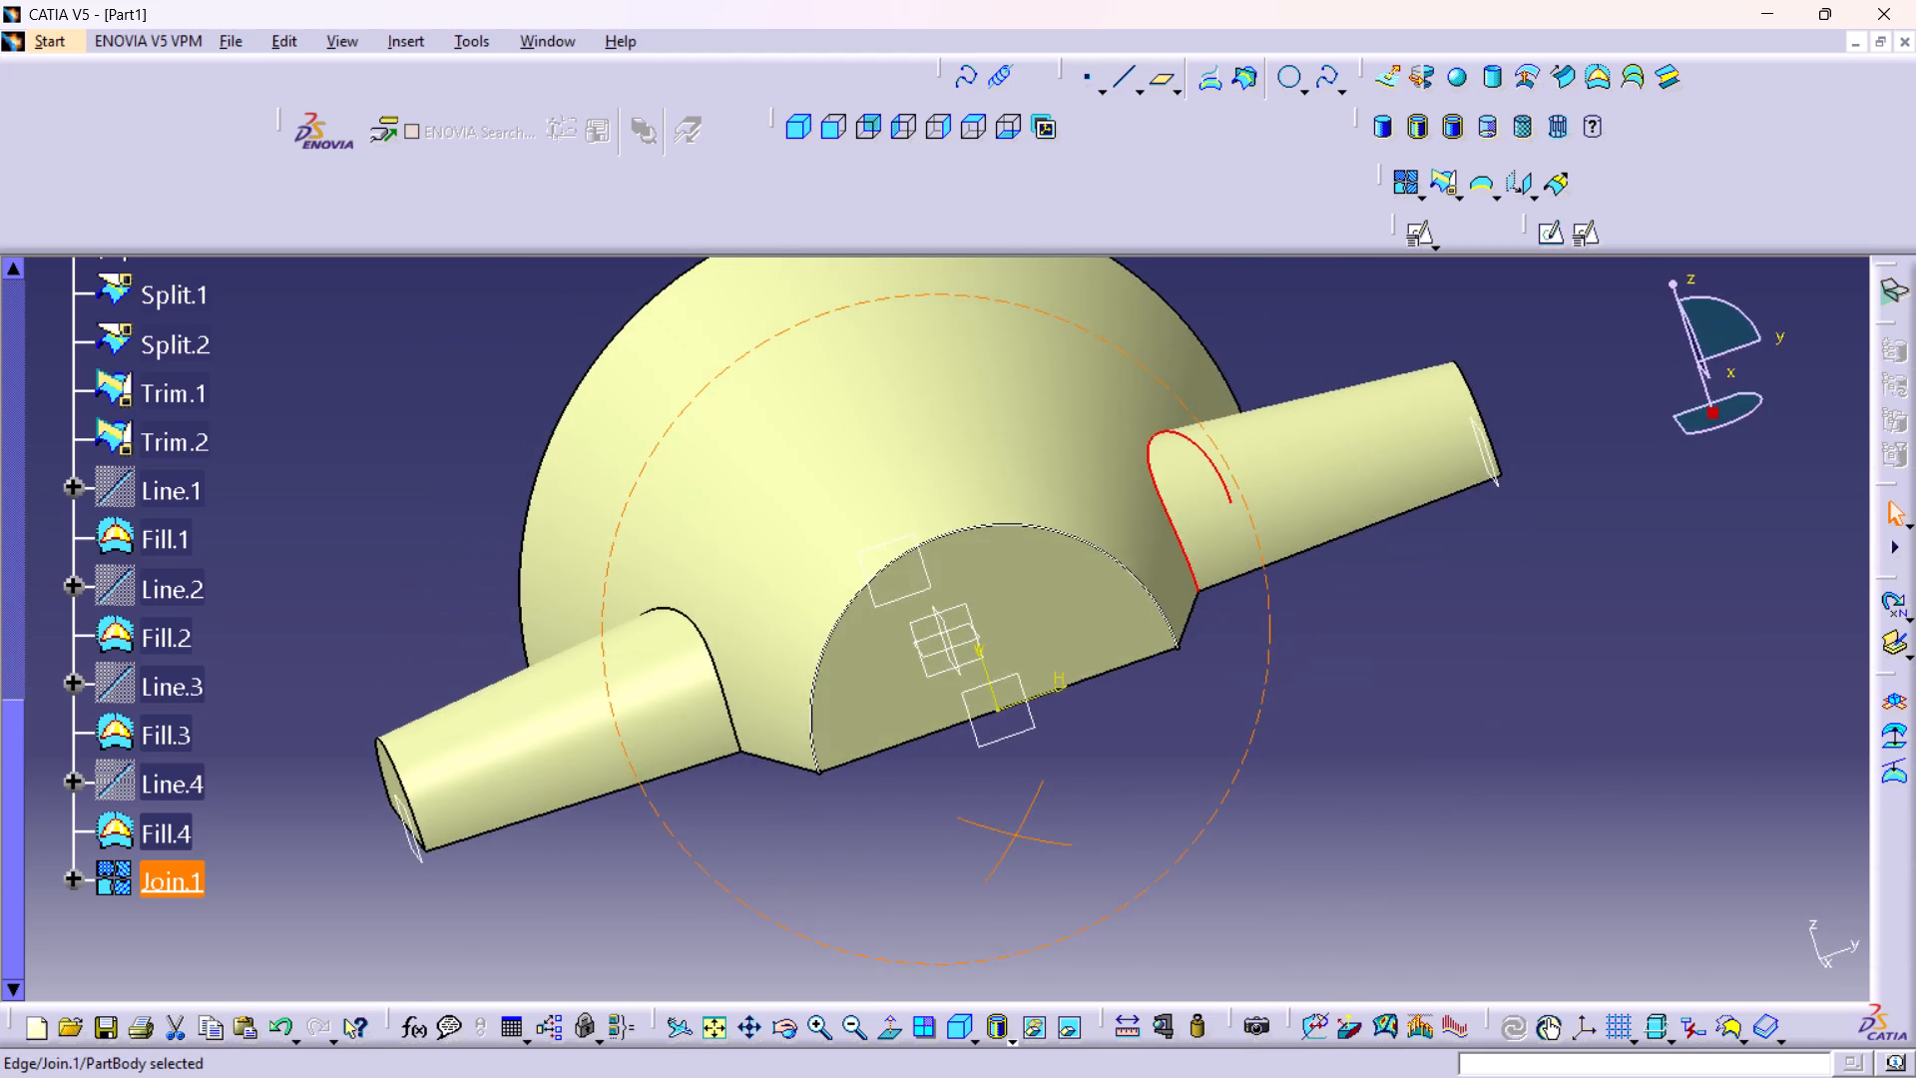
pyautogui.moveTo(1024, 835); pyautogui.dragTo(1057, 811, button='middle')
pyautogui.moveTo(1024, 835); pyautogui.dragTo(1068, 783, button='right')
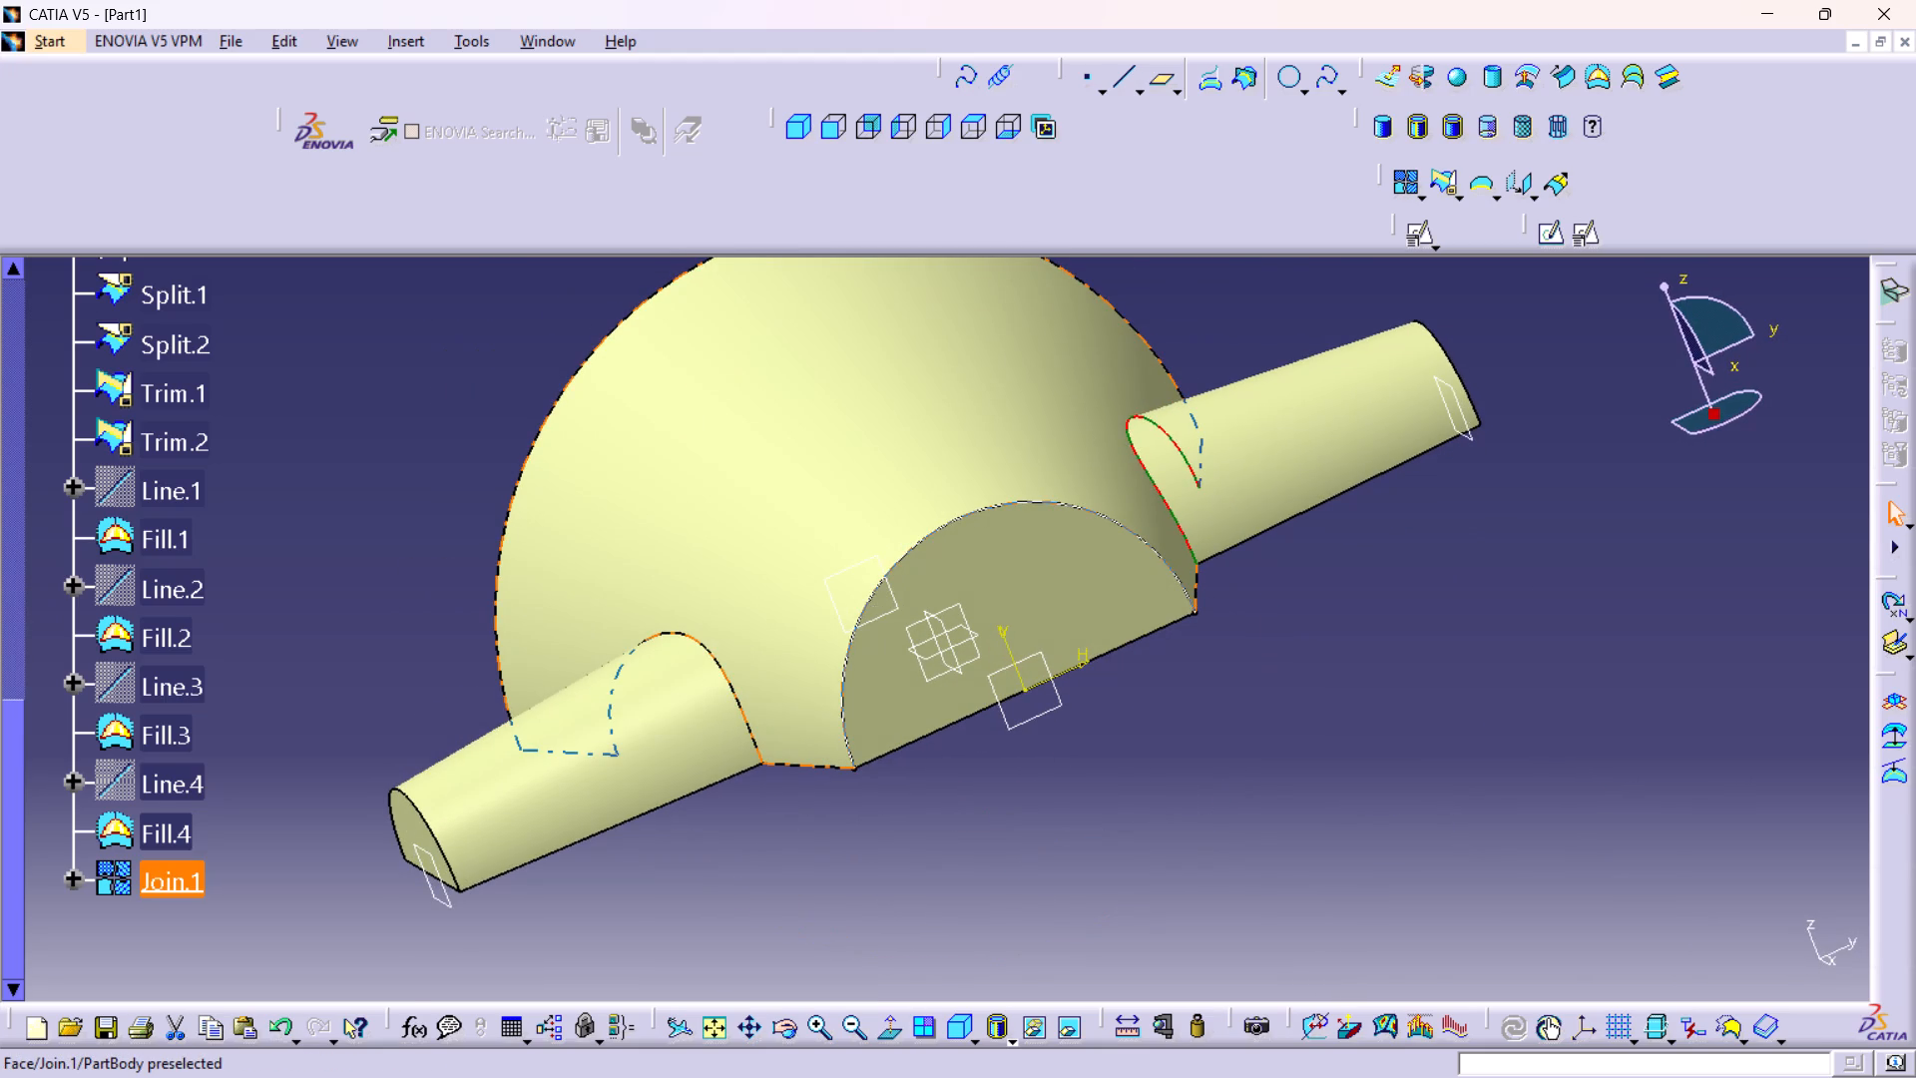
pyautogui.keyDown('ctrl'); pyautogui.click(737, 706); pyautogui.keyUp('ctrl')
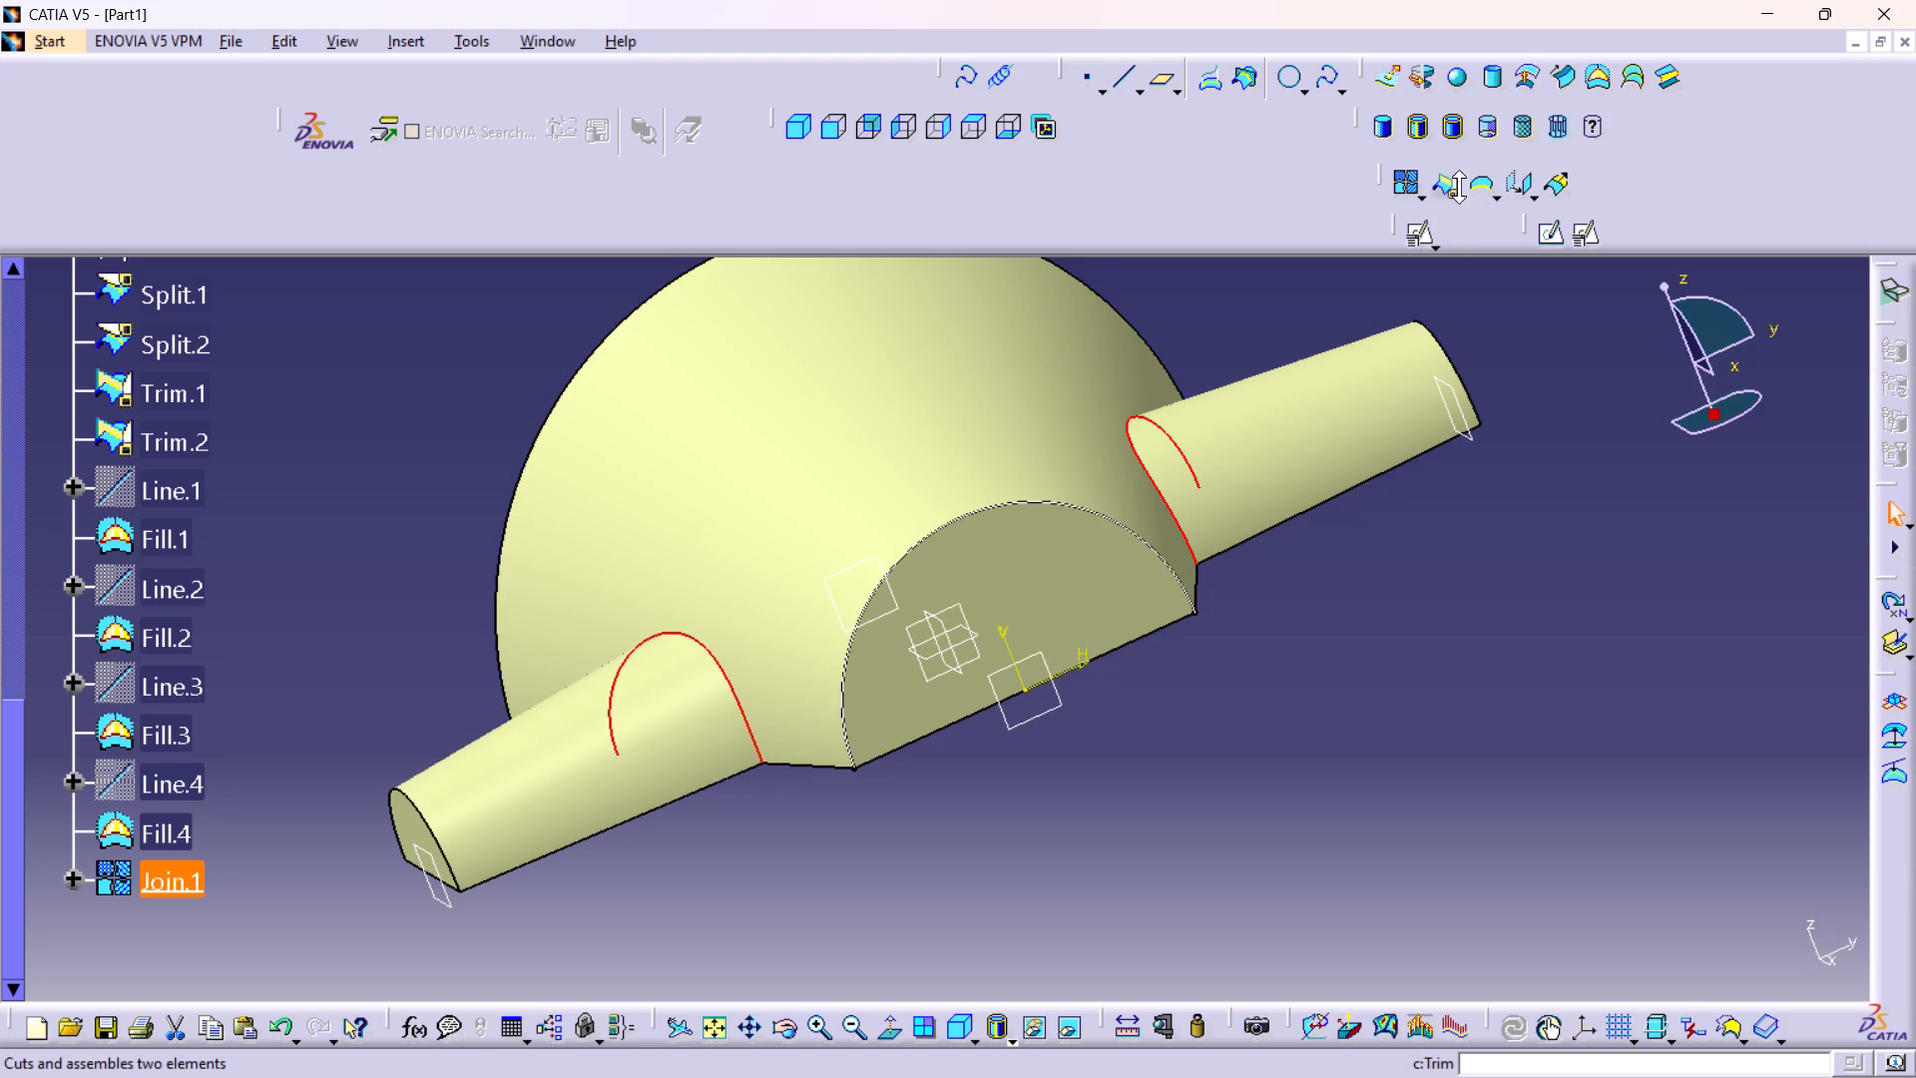
# Switch to the Generative Shape Design workbench with the two junction edges still selected, and bring the whole part into view.
pyautogui.click(1495, 189)
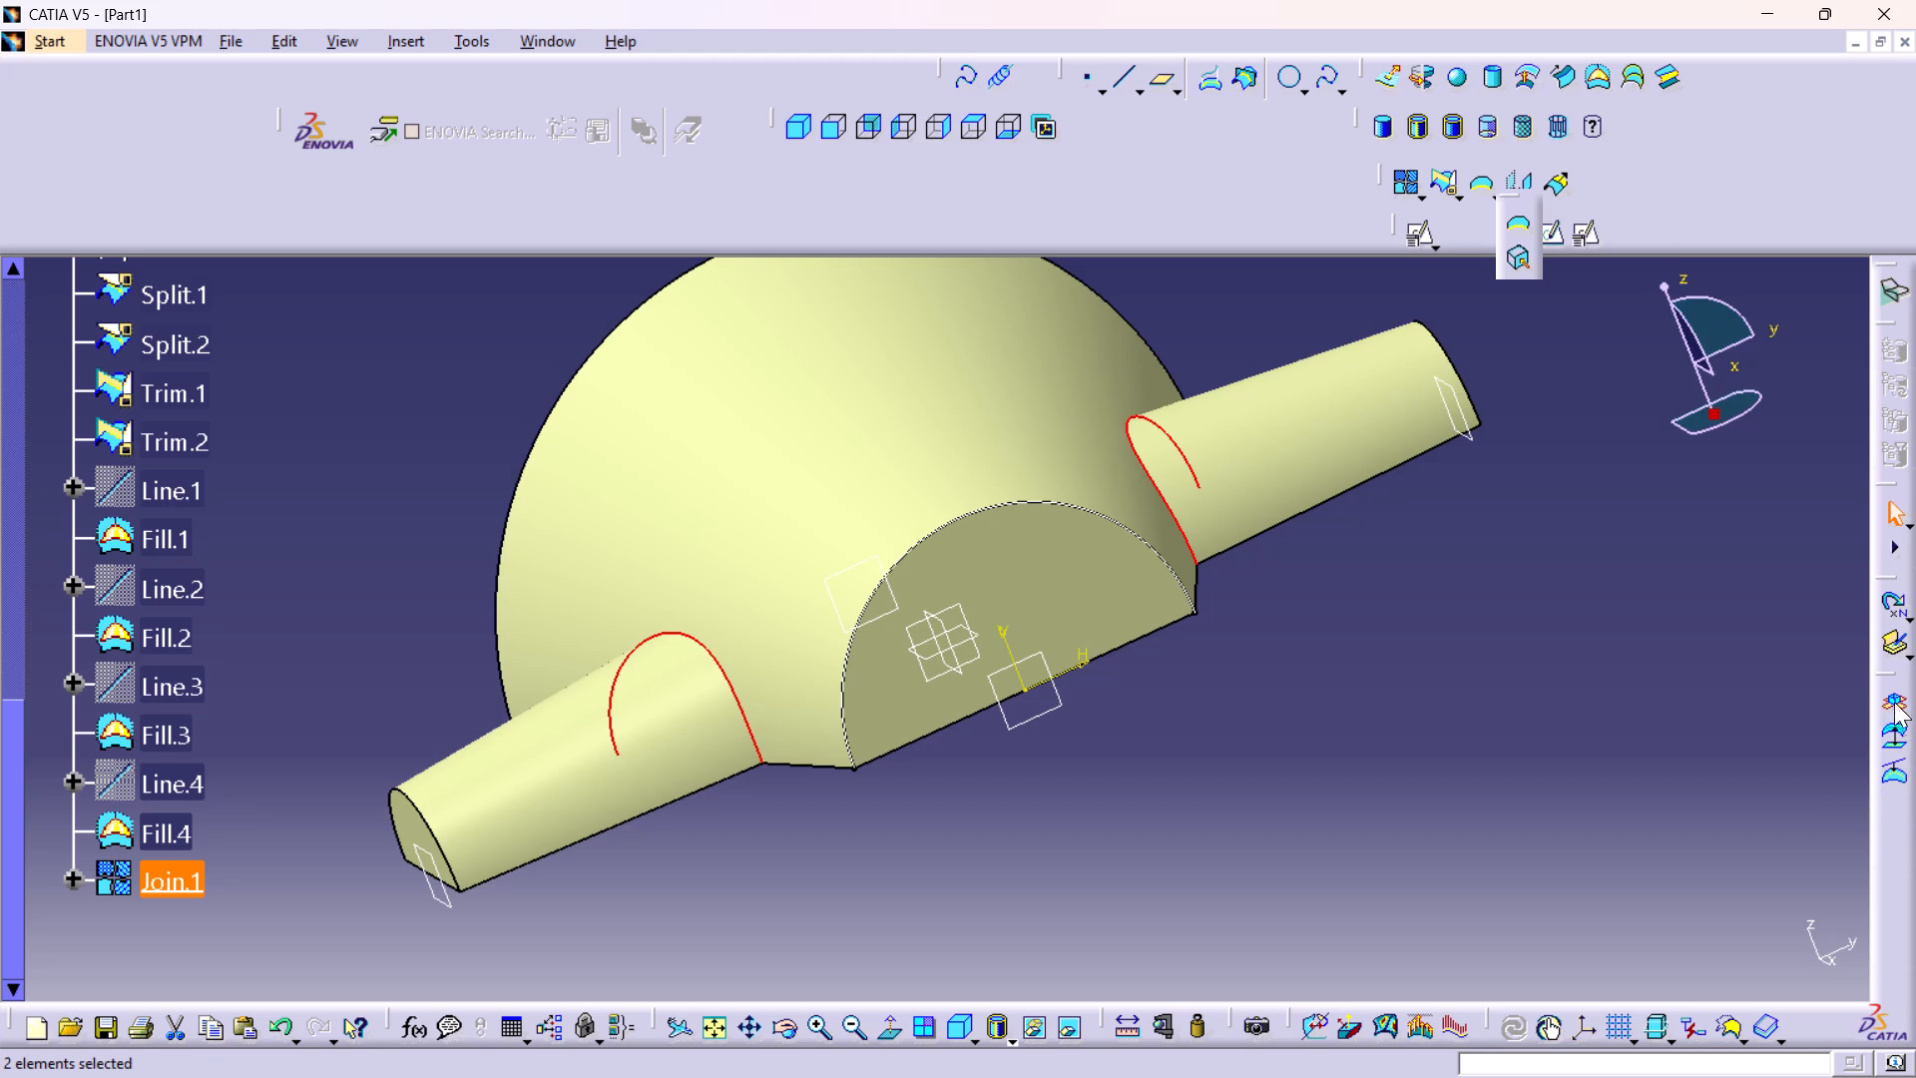
pyautogui.click(394, 36)
pyautogui.click(47, 35)
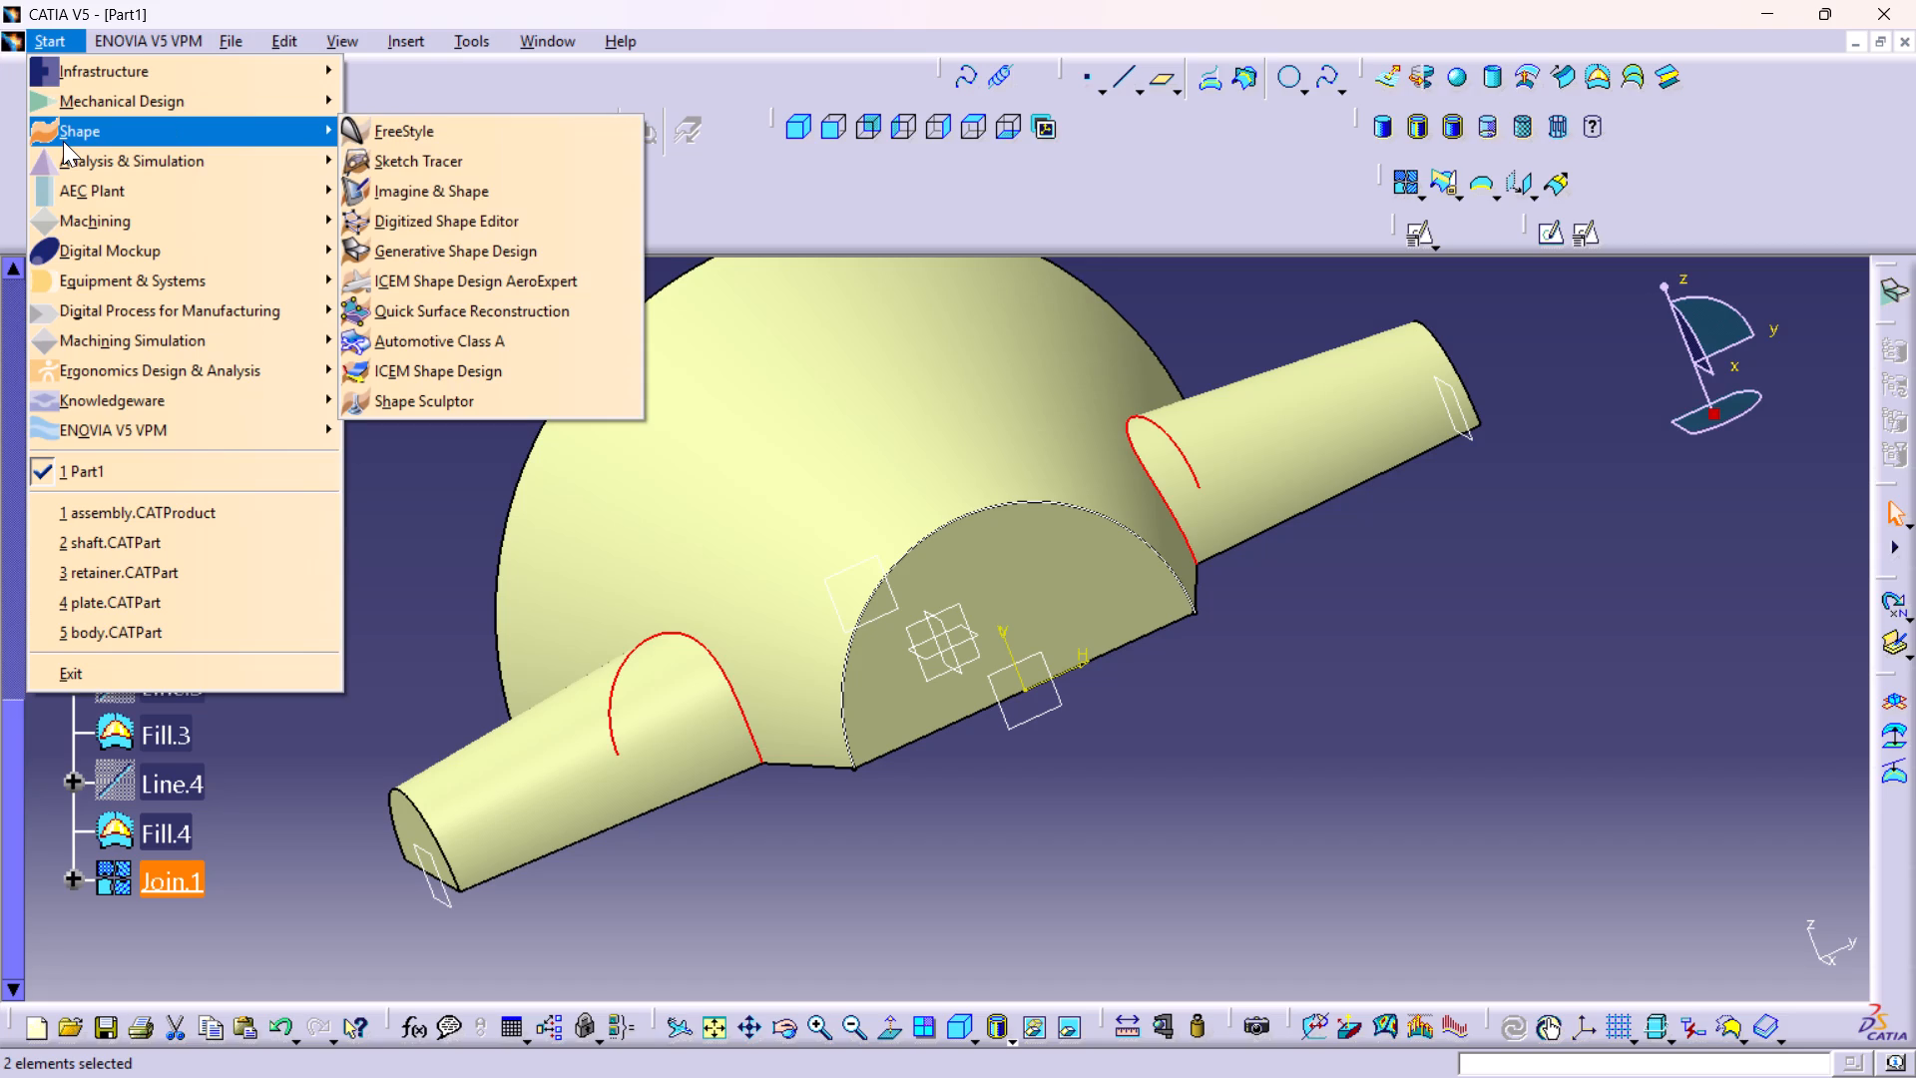
pyautogui.click(486, 263)
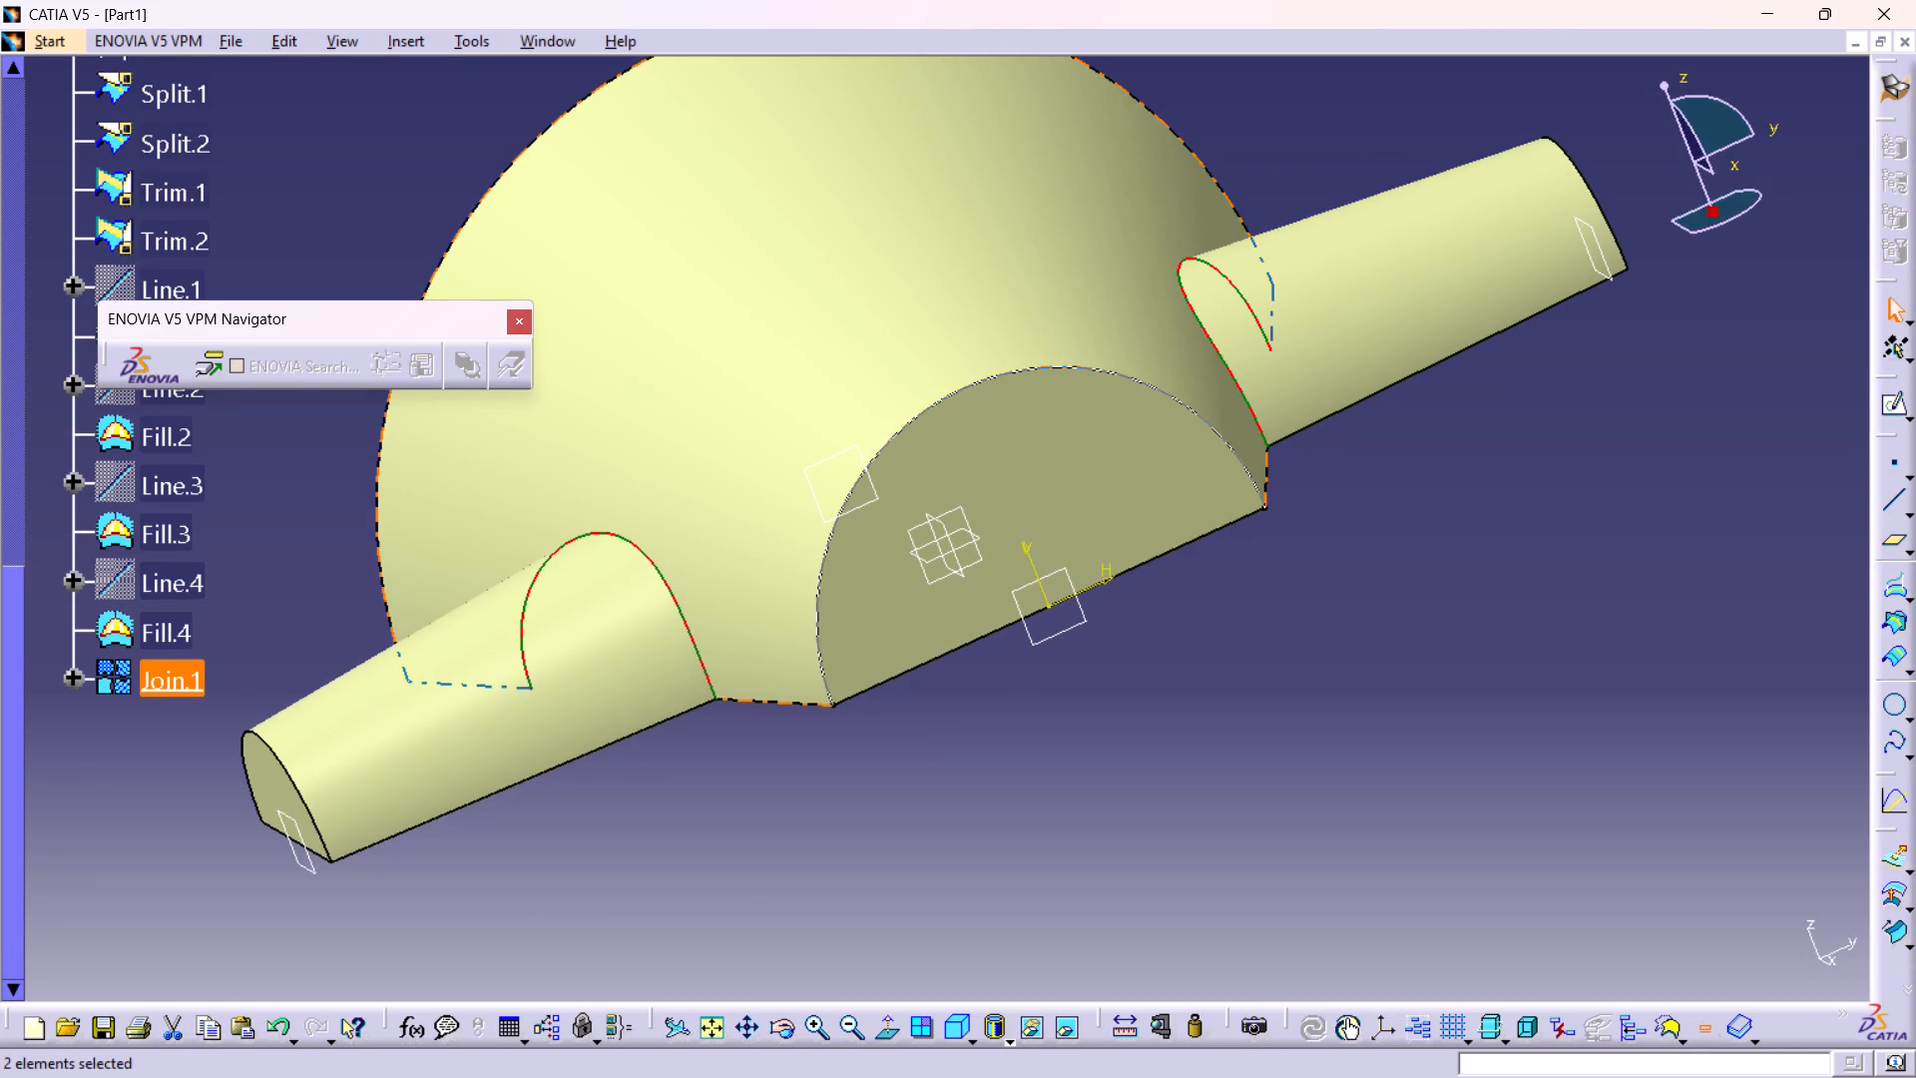
pyautogui.moveTo(826, 262); pyautogui.dragTo(832, 371, button='middle')
pyautogui.rightClick(826, 262)
pyautogui.moveTo(870, 293); pyautogui.dragTo(865, 333, button='middle')
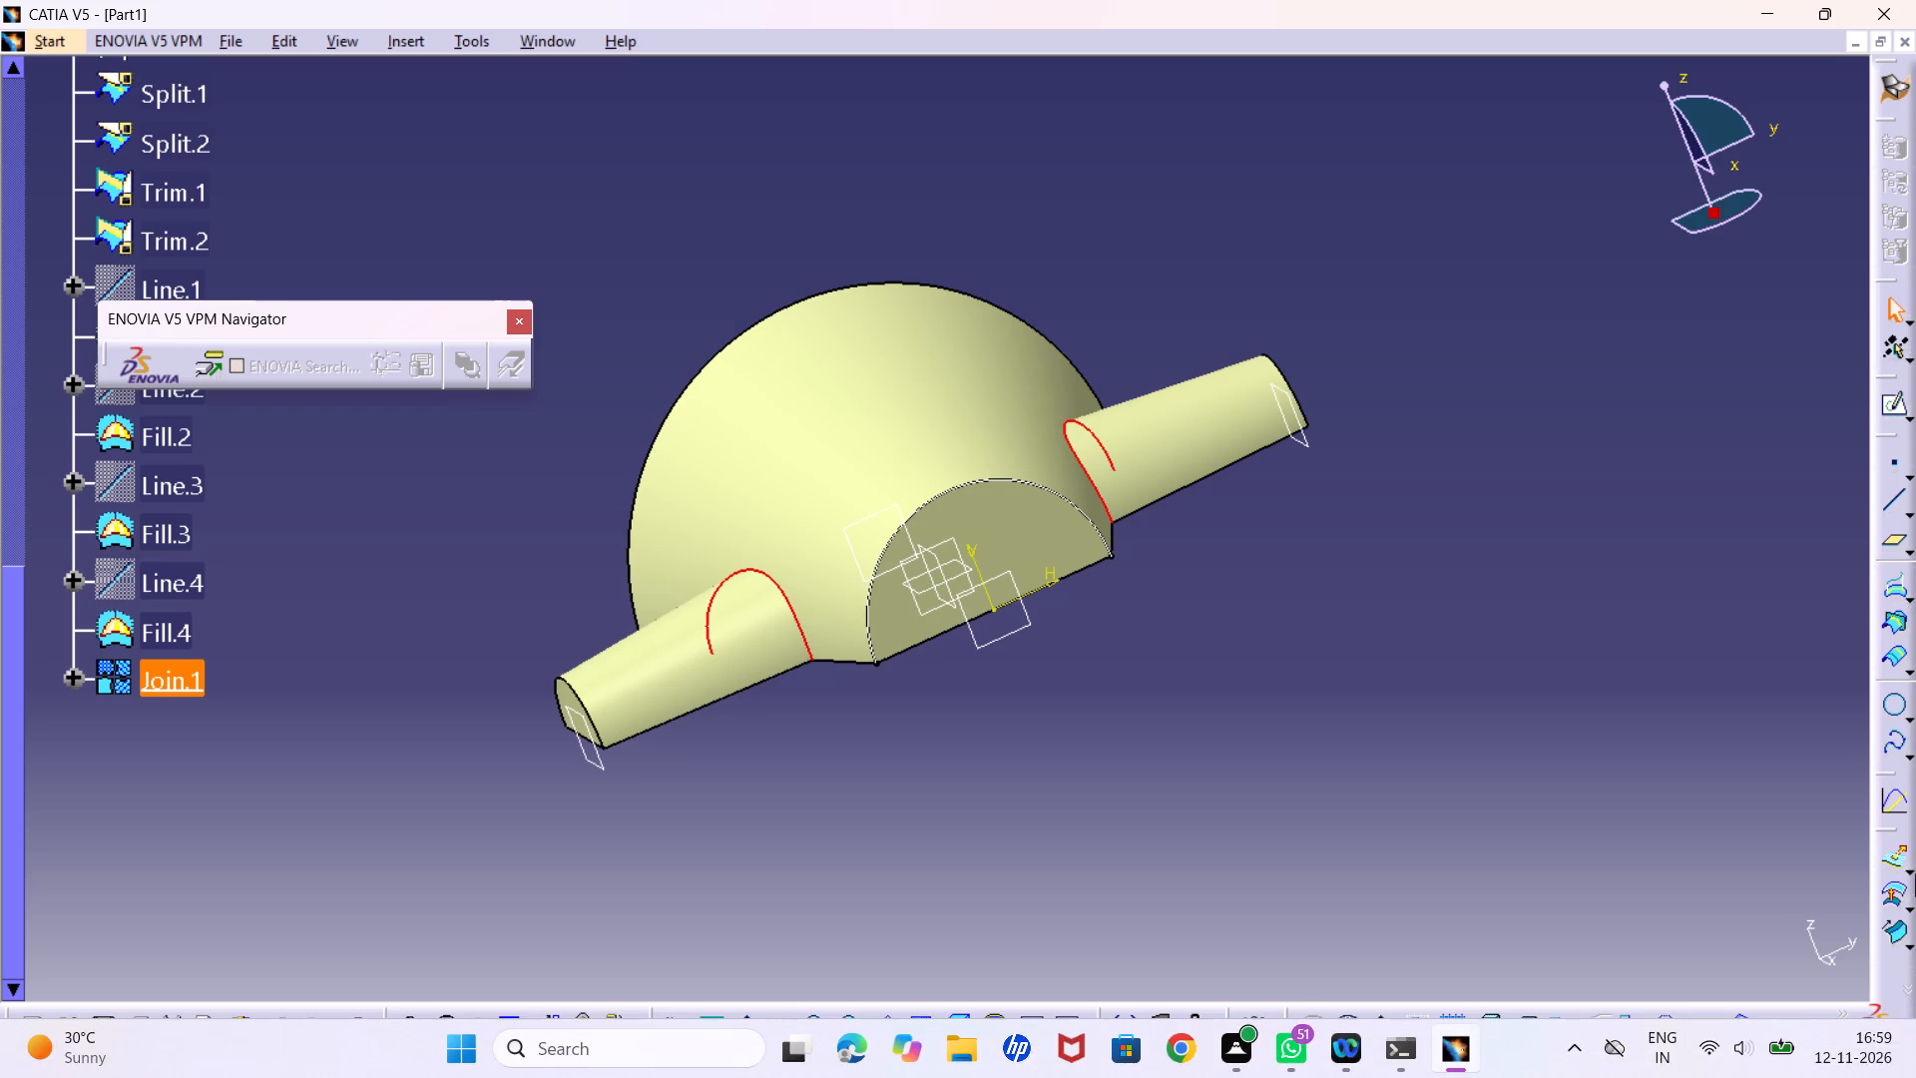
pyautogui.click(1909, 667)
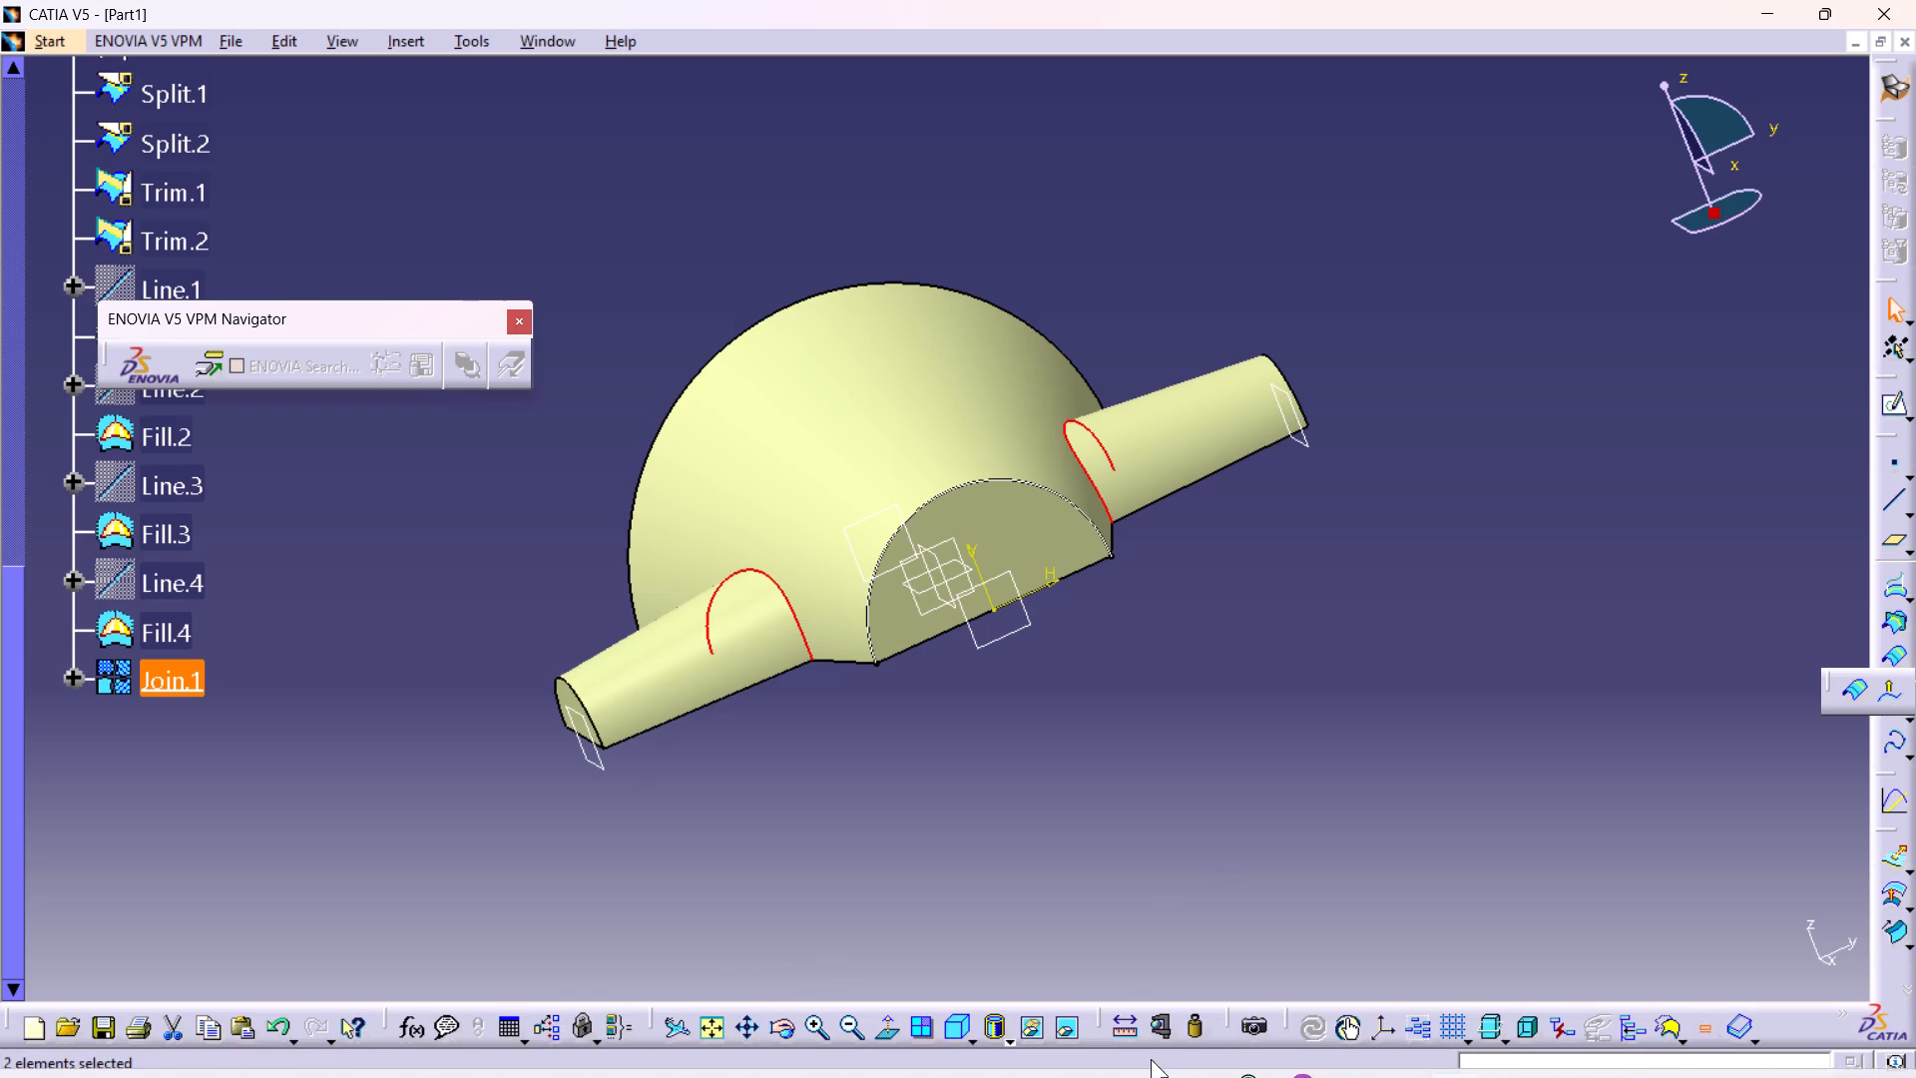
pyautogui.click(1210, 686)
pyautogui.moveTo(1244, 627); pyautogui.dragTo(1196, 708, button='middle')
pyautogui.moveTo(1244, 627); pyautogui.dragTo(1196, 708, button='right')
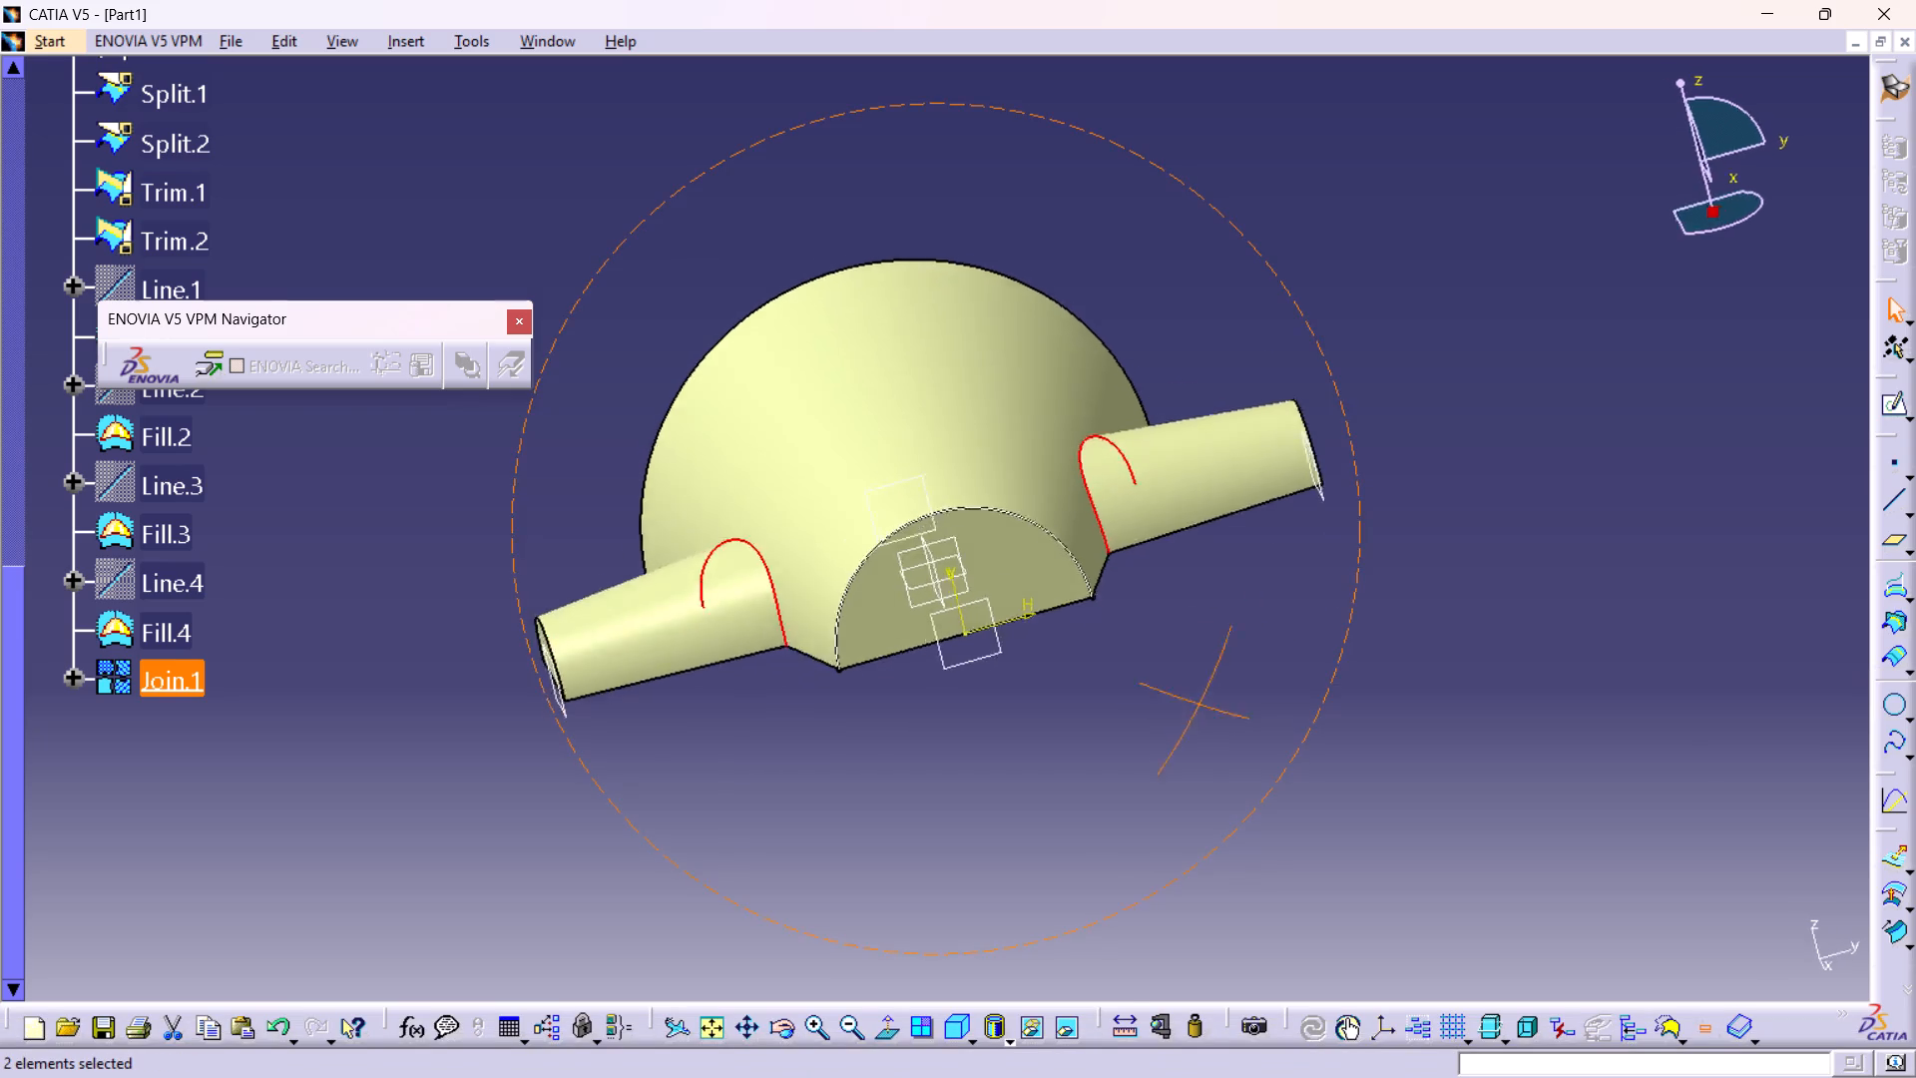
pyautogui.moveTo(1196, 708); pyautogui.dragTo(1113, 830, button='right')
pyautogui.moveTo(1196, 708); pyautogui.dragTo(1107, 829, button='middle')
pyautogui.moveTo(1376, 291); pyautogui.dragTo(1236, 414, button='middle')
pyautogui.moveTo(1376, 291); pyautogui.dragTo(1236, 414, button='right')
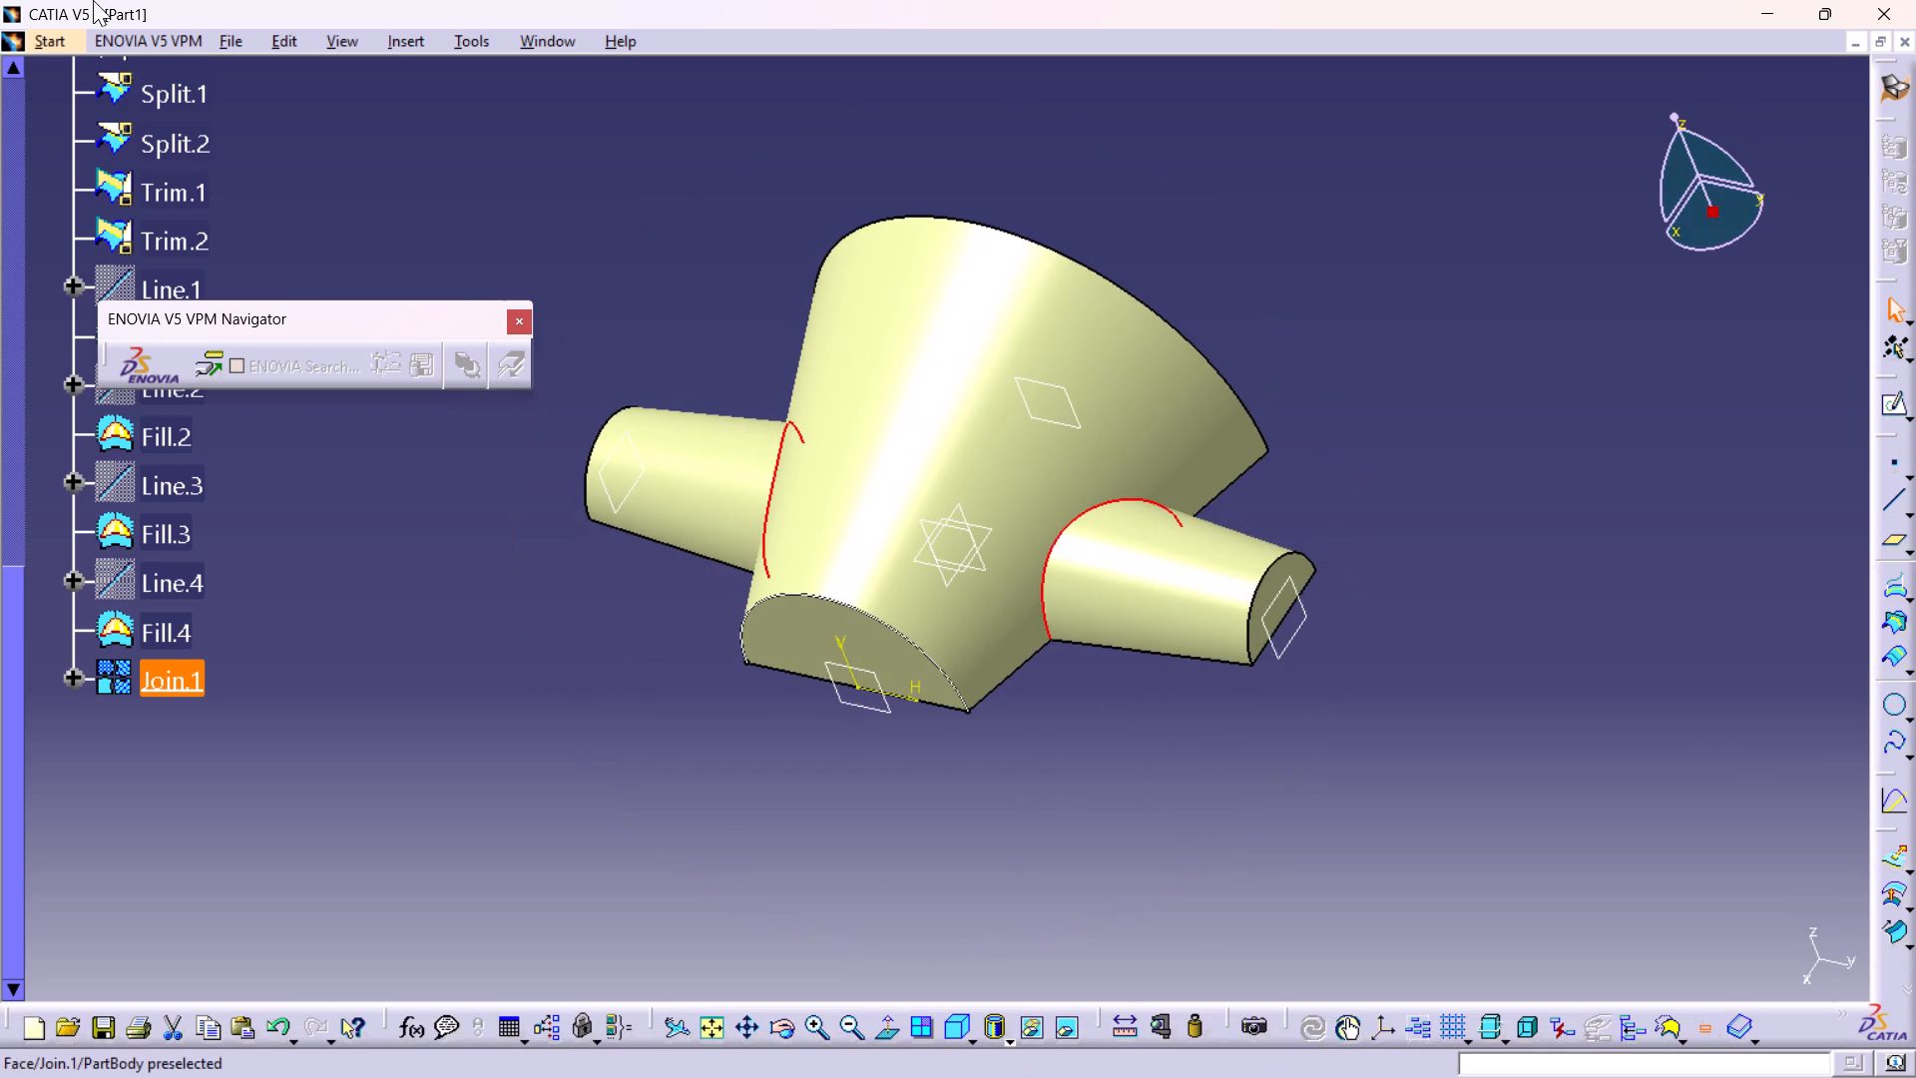
# Switch to the Wireframe and Surface Design workbench and clear the selection of the two junction edges.
pyautogui.click(59, 39)
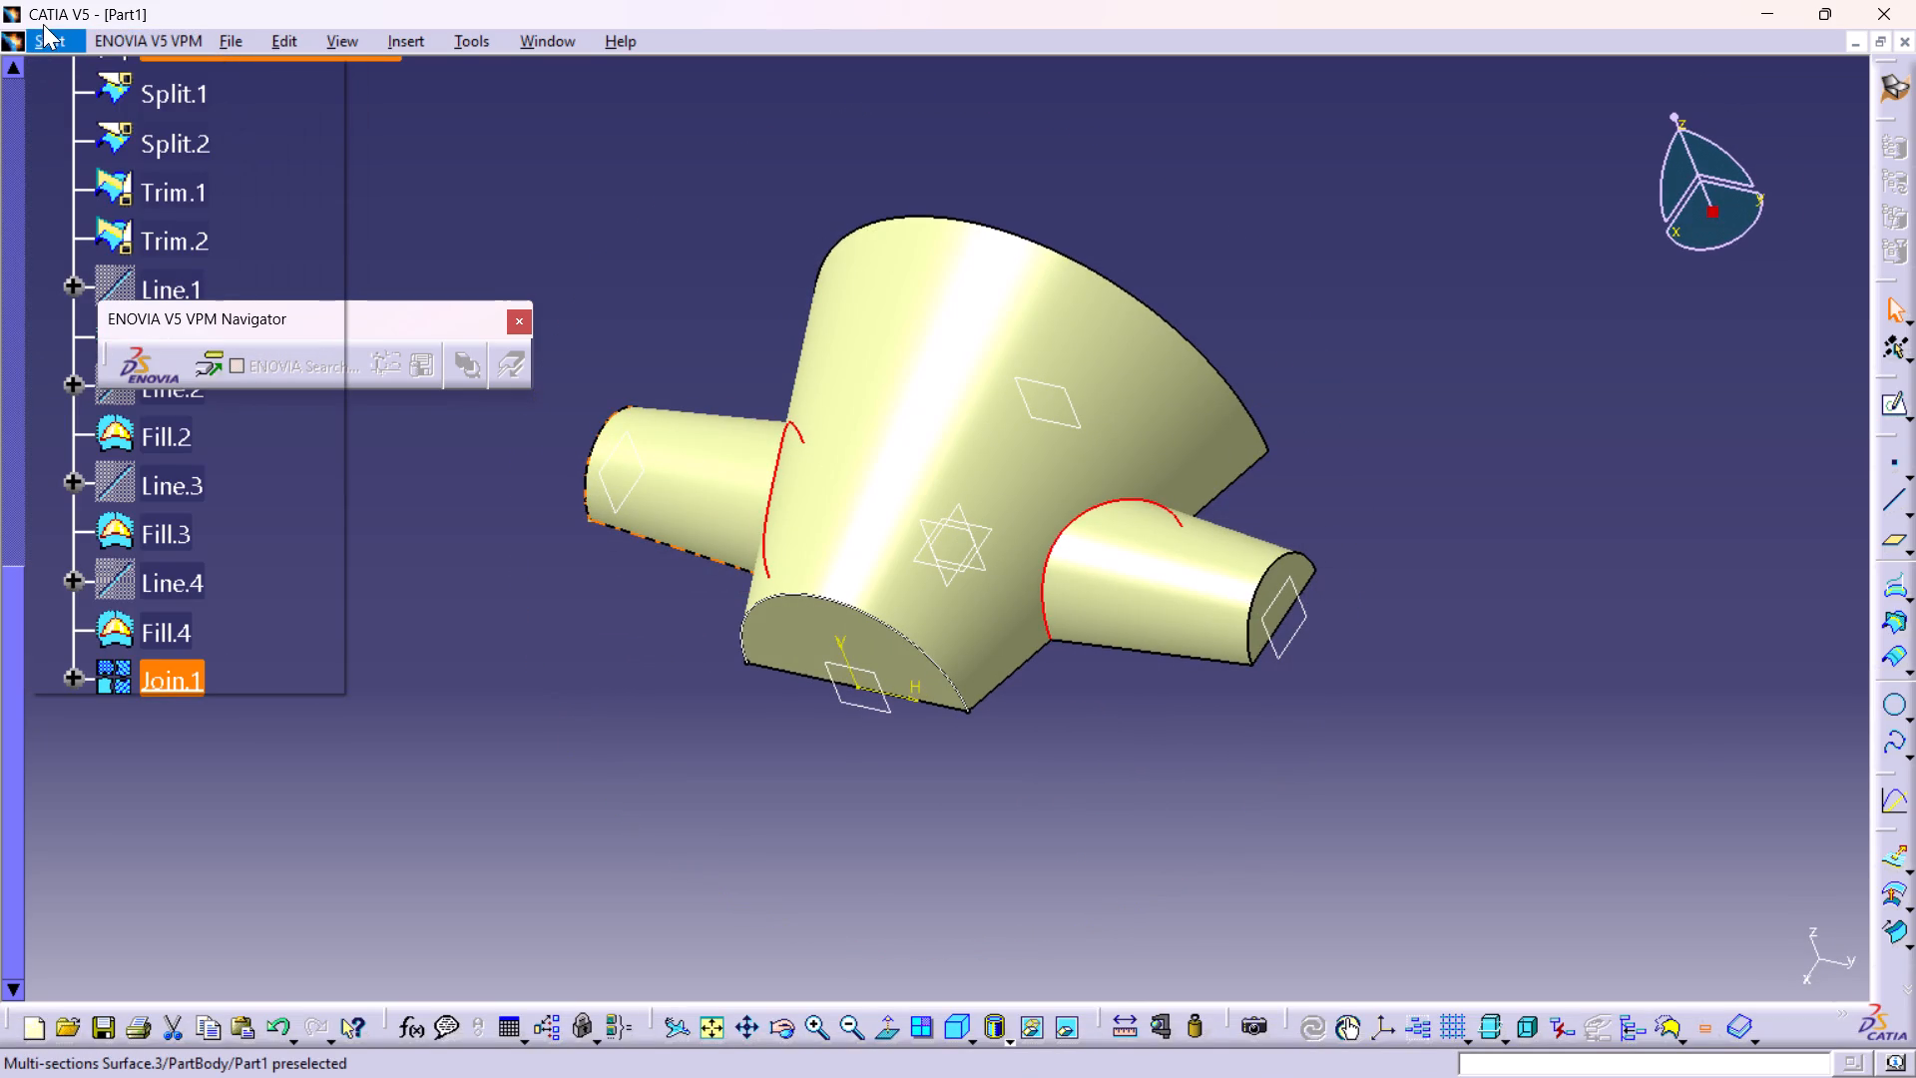
pyautogui.click(137, 101)
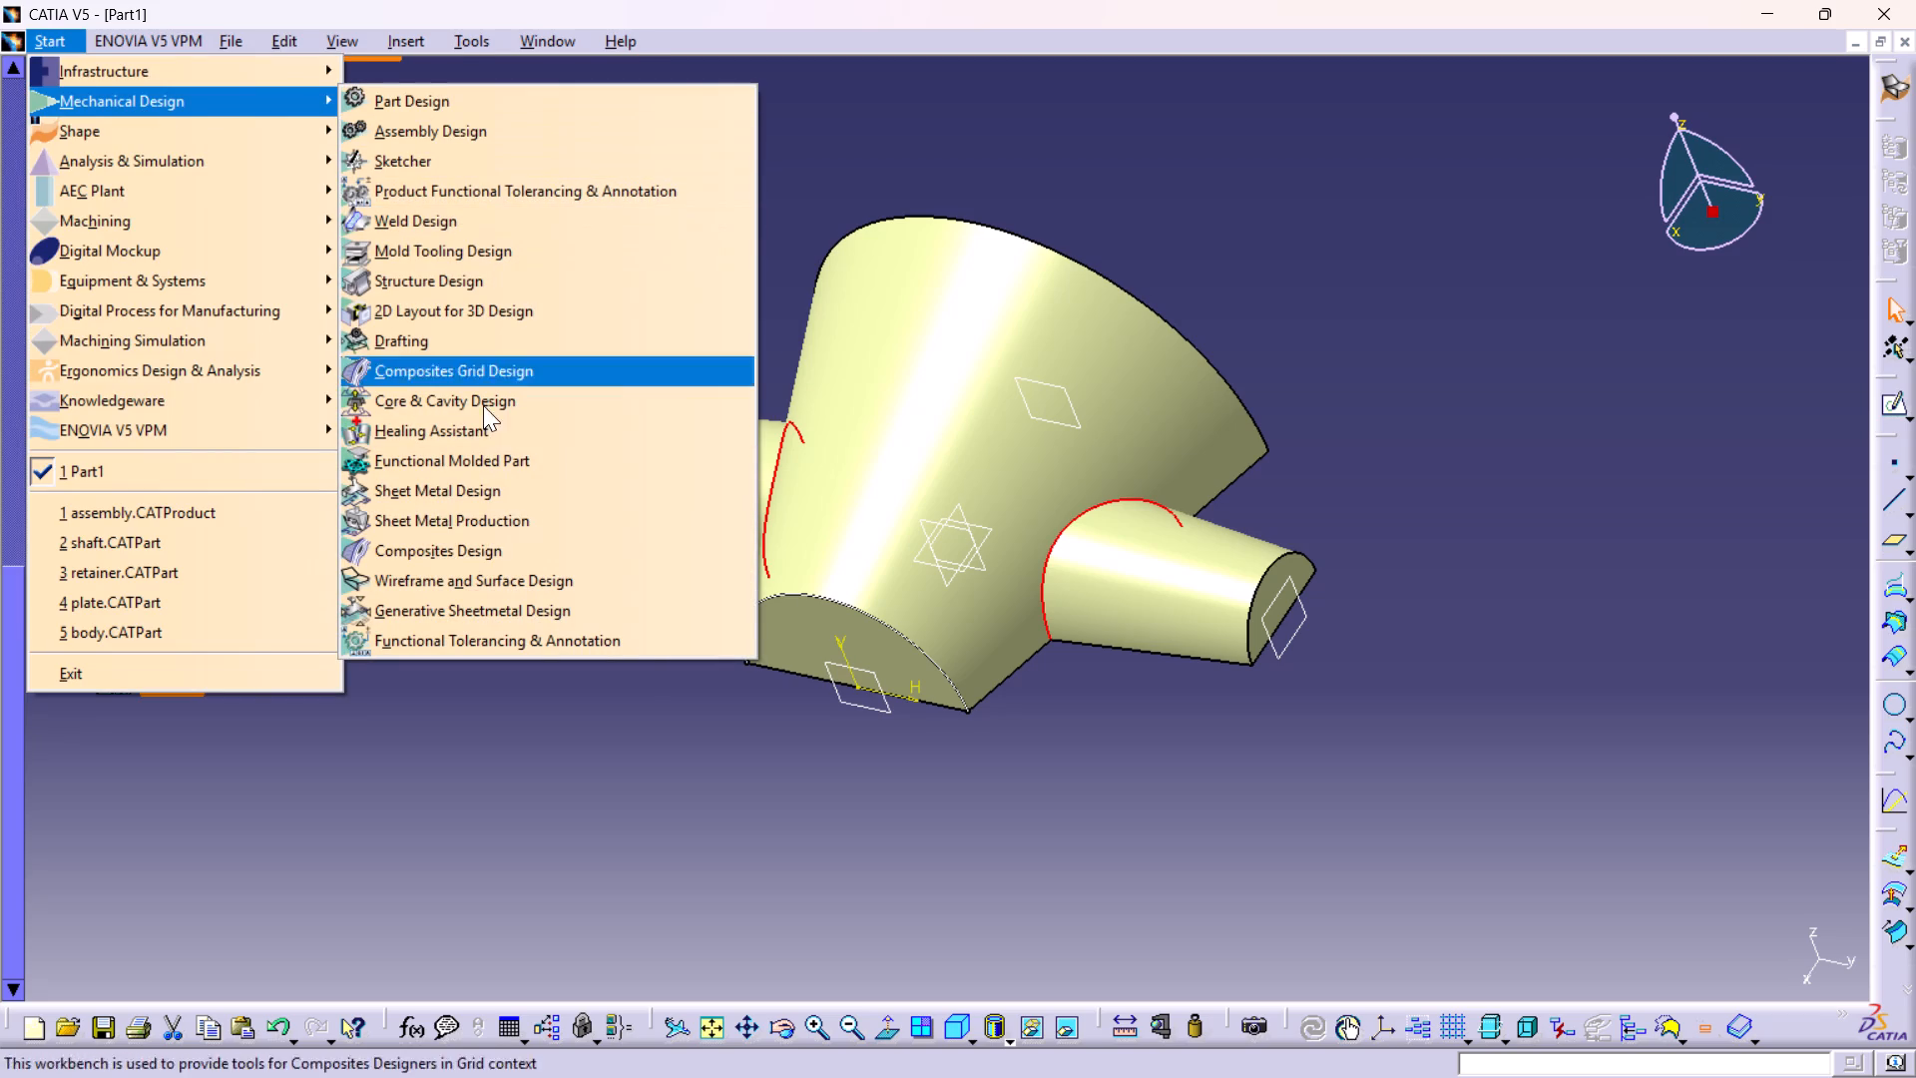
pyautogui.click(481, 580)
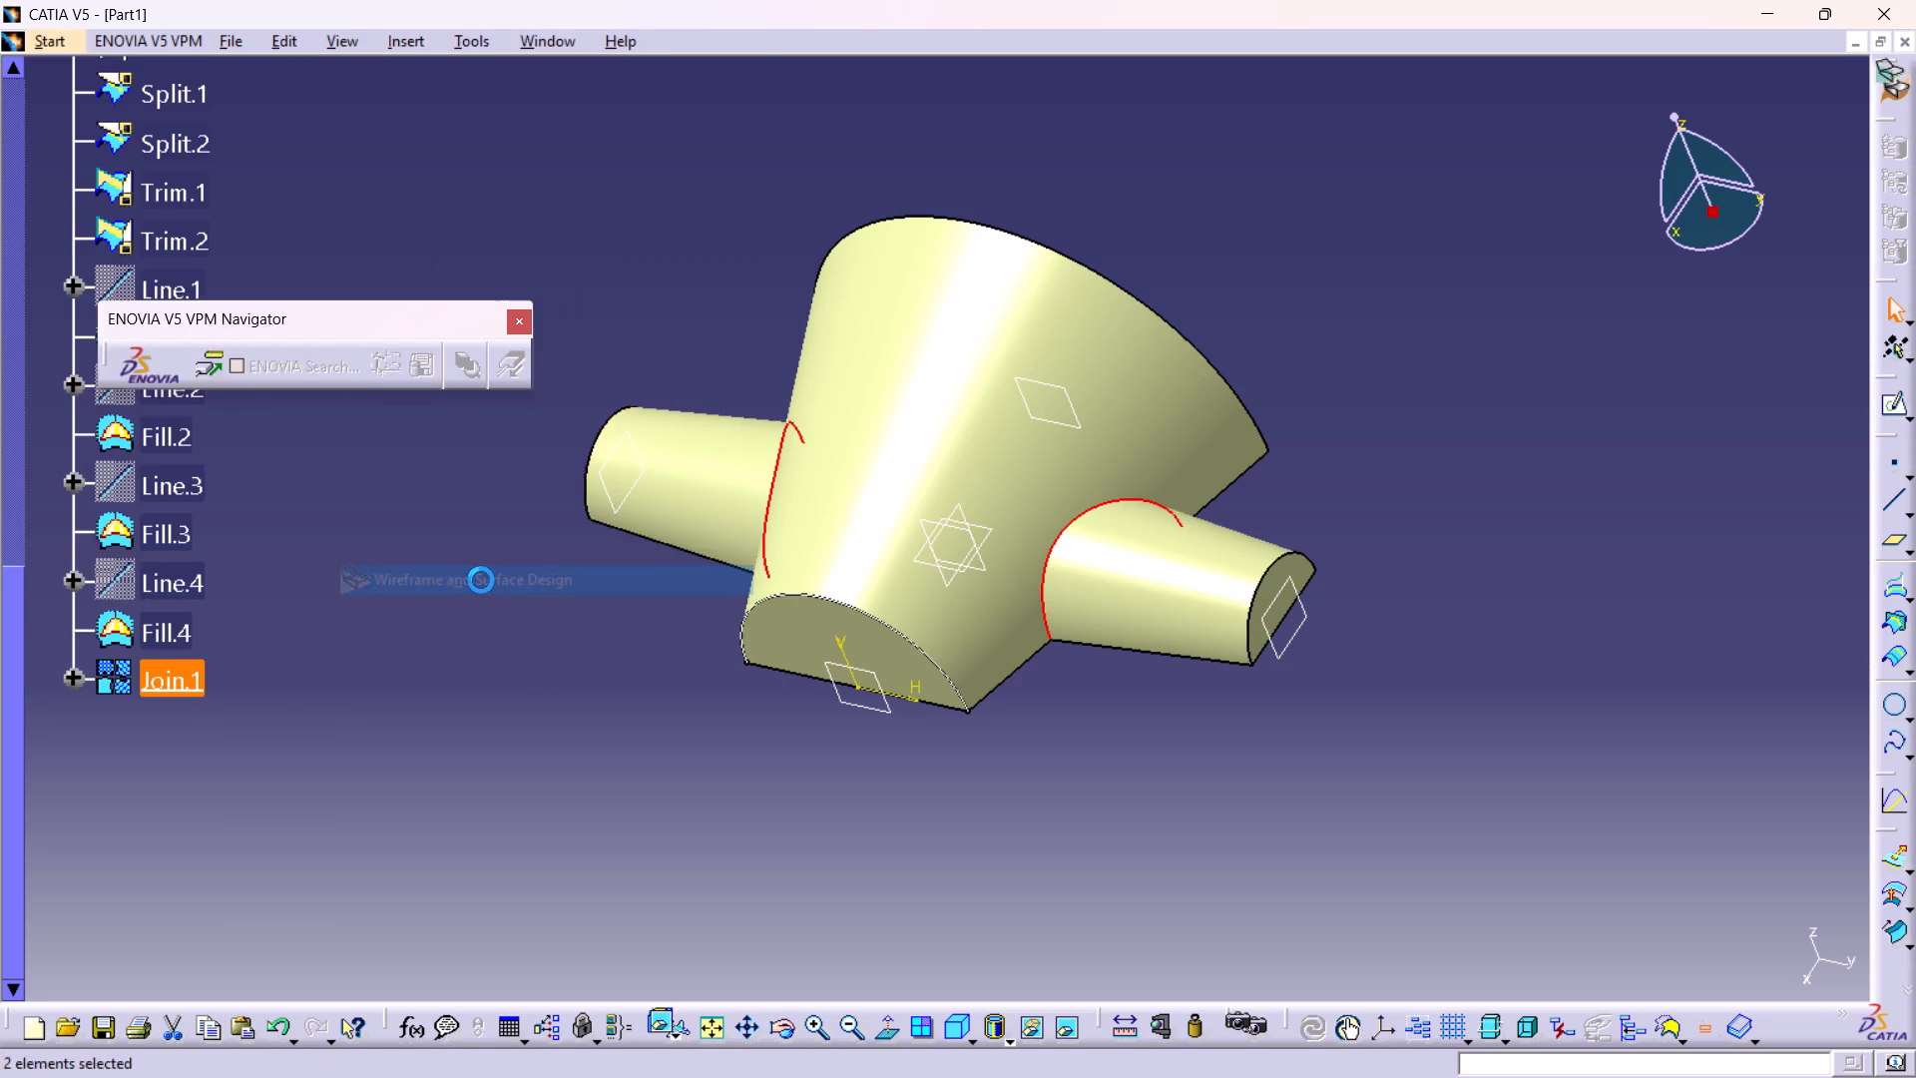
pyautogui.moveTo(924, 595); pyautogui.dragTo(896, 521, button='middle')
pyautogui.moveTo(924, 595); pyautogui.dragTo(896, 521, button='right')
pyautogui.scroll(1, 899, 527)
pyautogui.click(1254, 470)
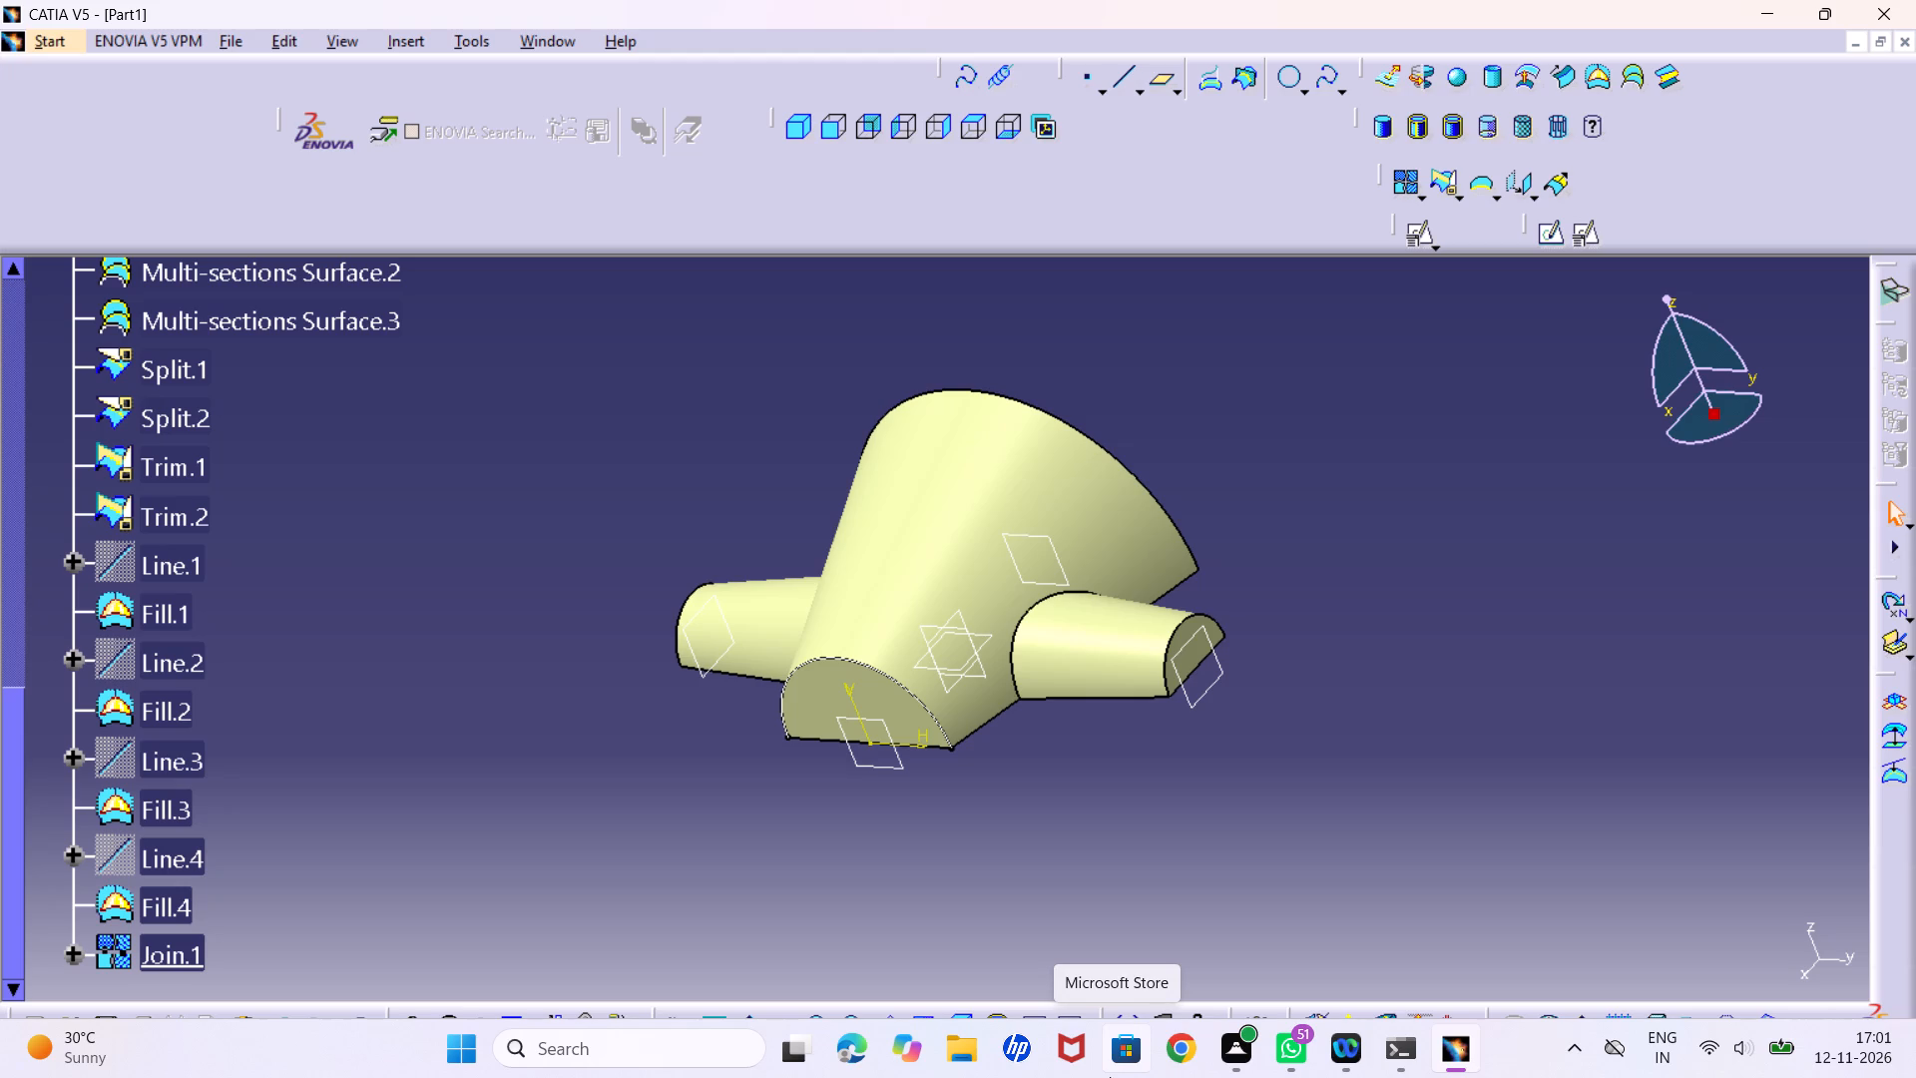
# Undo the junction edge selections and the hiding of the end profile sketches and Line.1 to Line.4.
pyautogui.moveTo(1390, 582); pyautogui.dragTo(1351, 713, button='middle')
pyautogui.moveTo(1390, 582); pyautogui.dragTo(1351, 713, button='right')
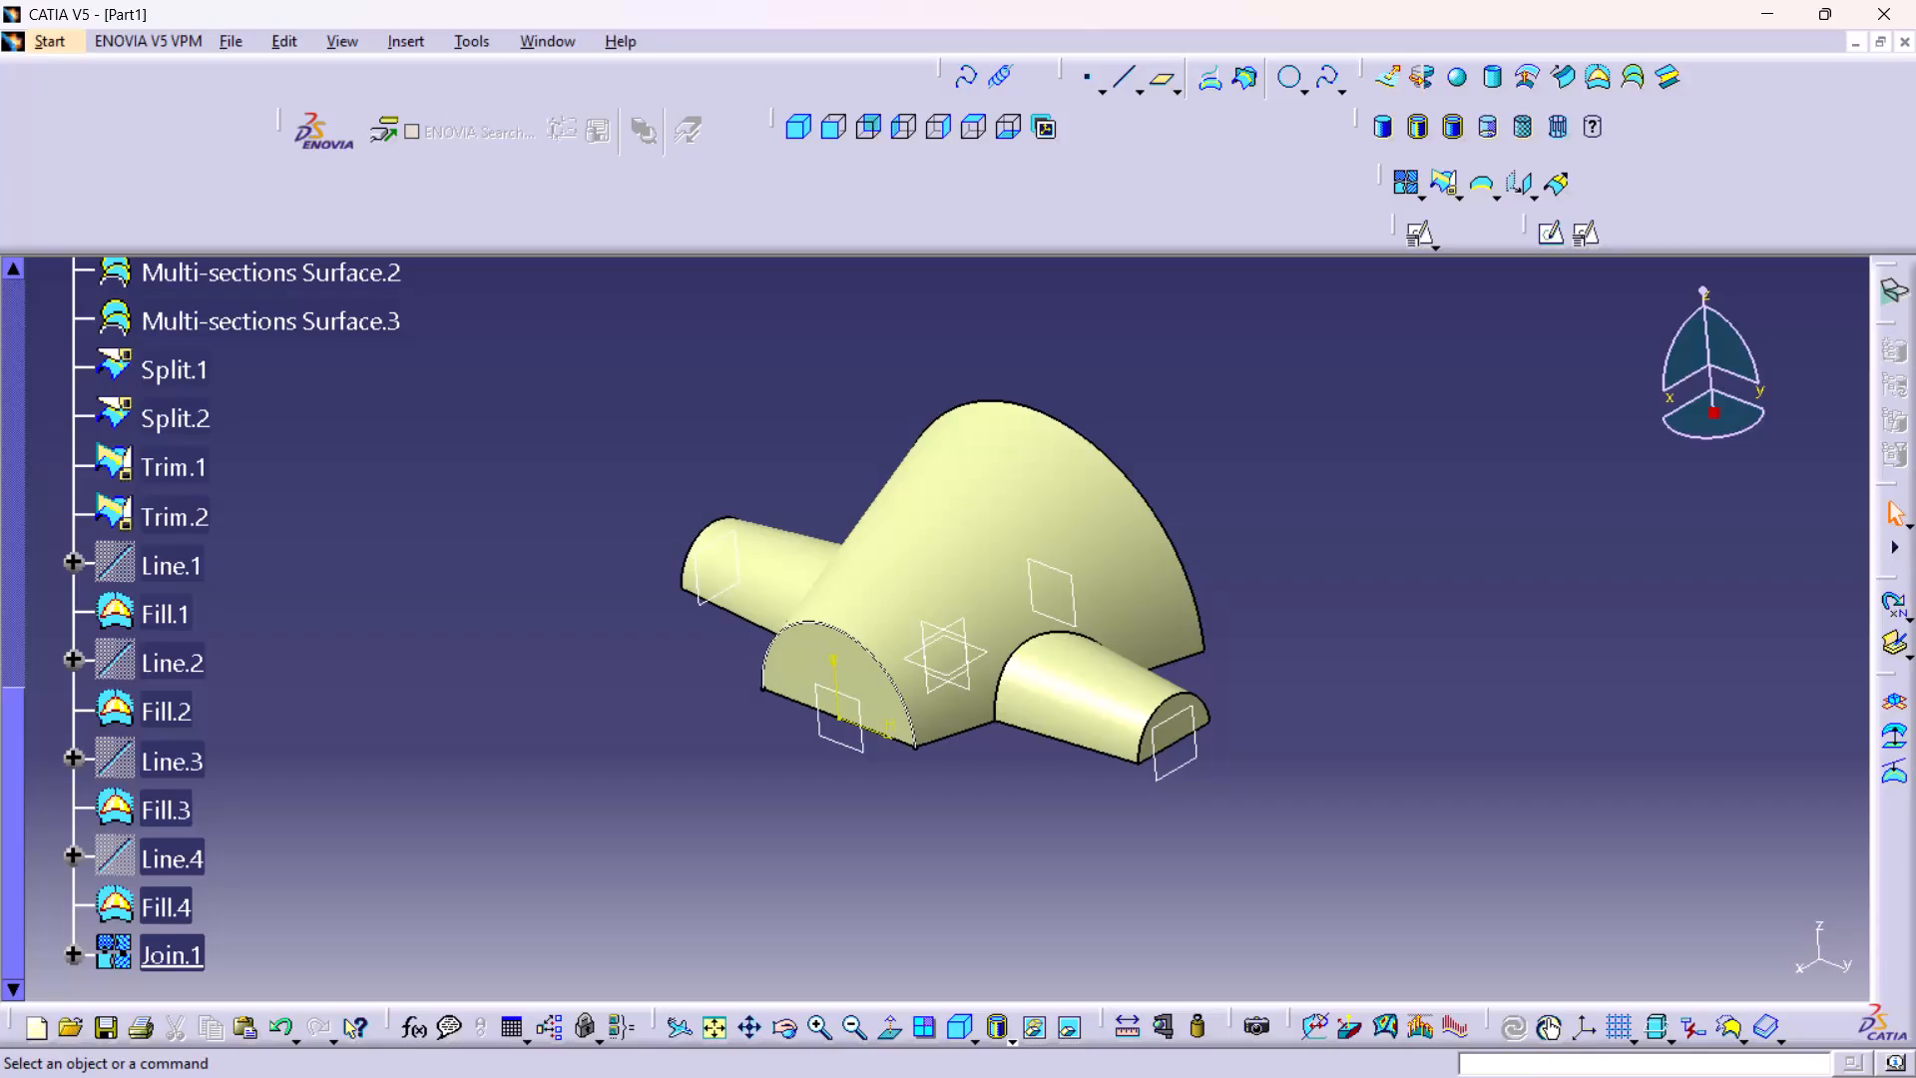
pyautogui.hotkey('ctrl', 'z')
pyautogui.hotkey('ctrl', 'z')
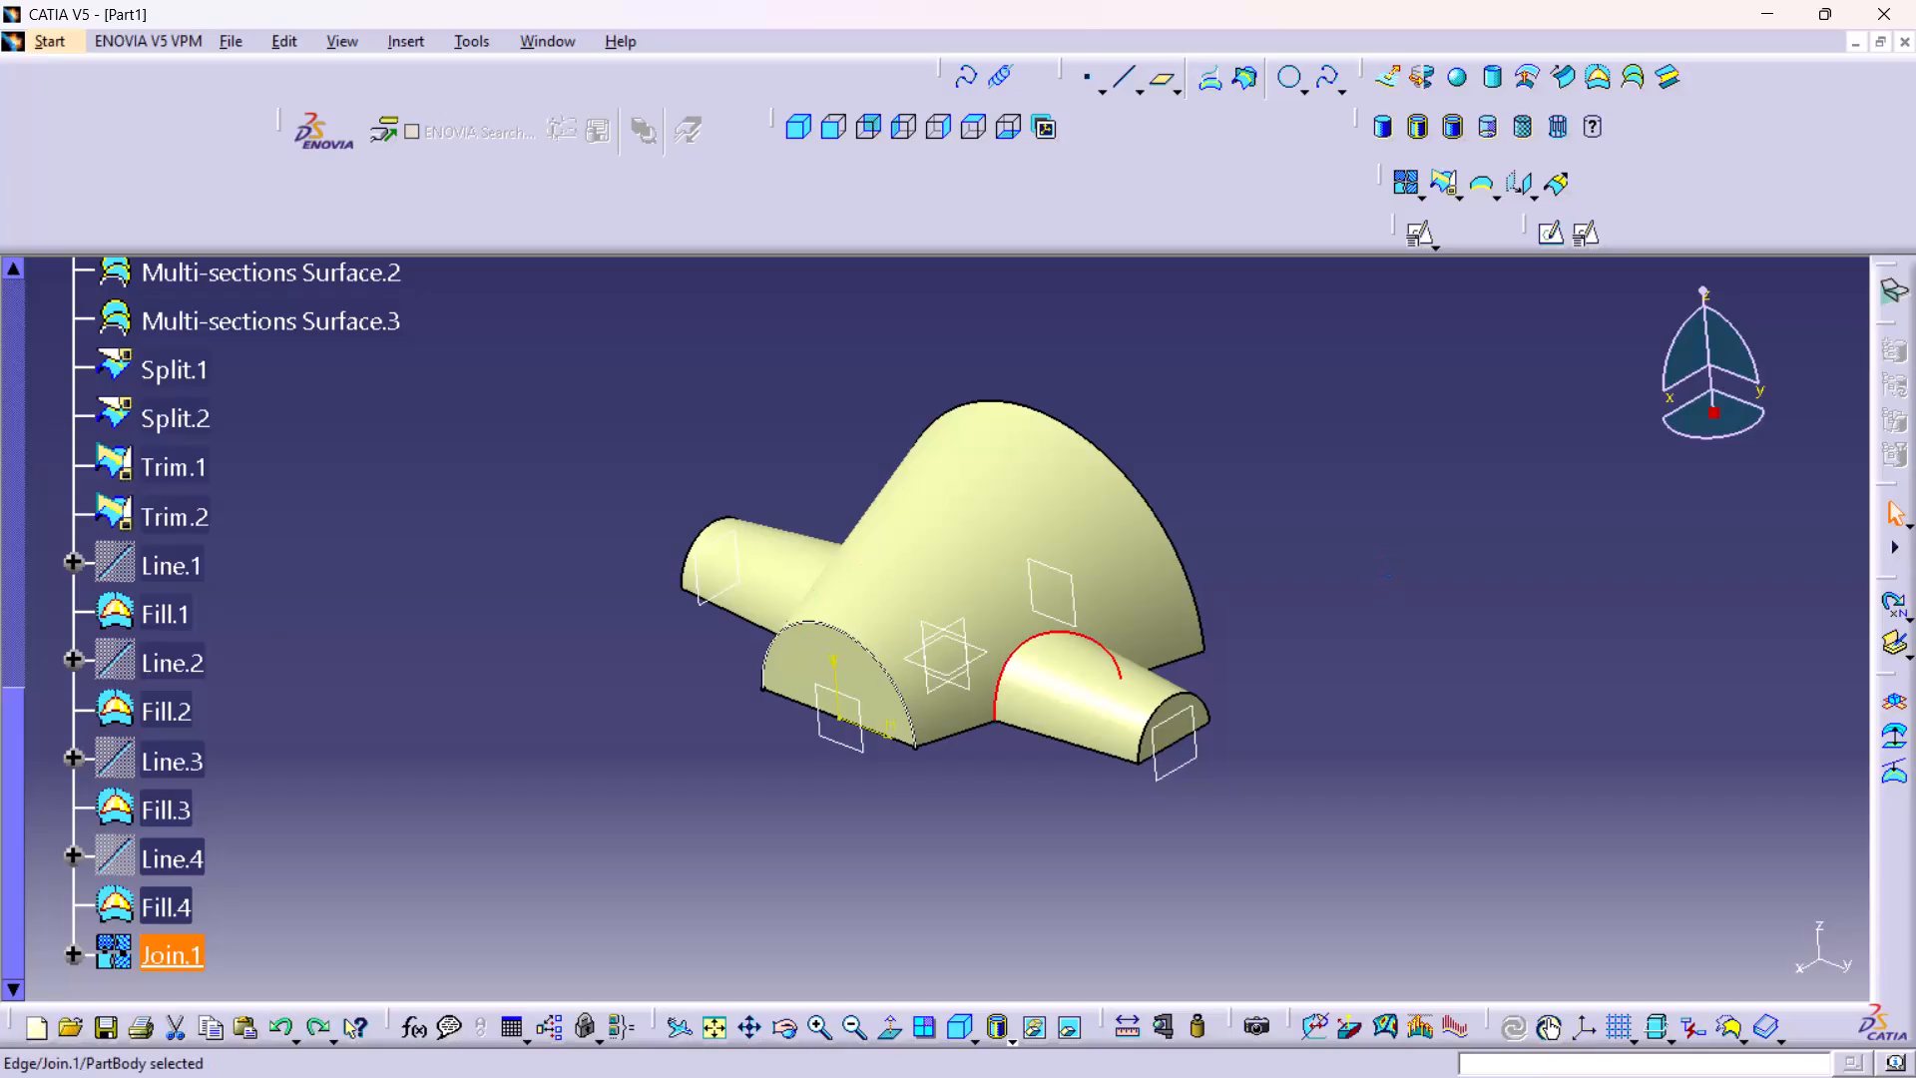
pyautogui.hotkey('ctrl', 'z')
pyautogui.hotkey('ctrl', 'z')
pyautogui.hotkey('ctrl', 'z')
pyautogui.hotkey('ctrl', 'z')
pyautogui.hotkey('ctrl', 'z')
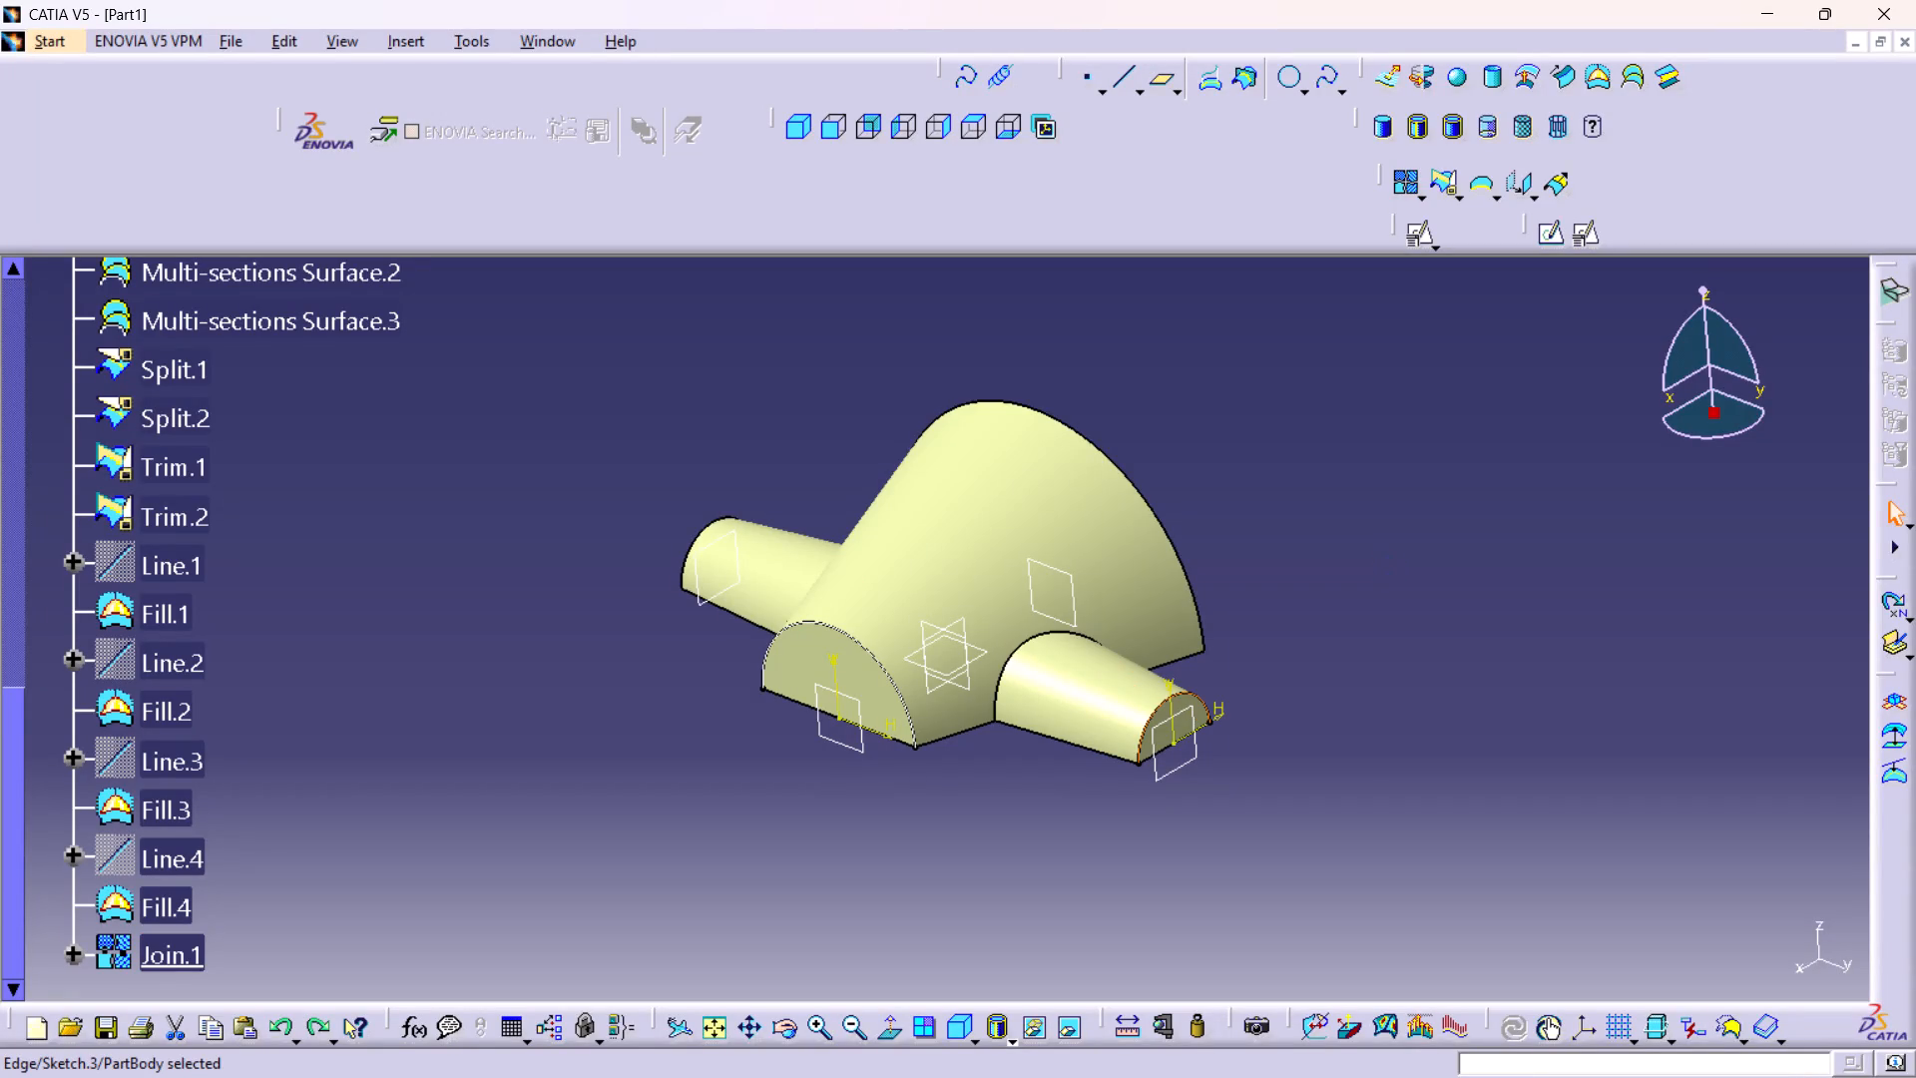
pyautogui.hotkey('ctrl', 'z')
pyautogui.hotkey('ctrl', 'z')
pyautogui.hotkey('ctrl', 'z')
pyautogui.hotkey('ctrl', 'z')
pyautogui.hotkey('ctrl', 'z')
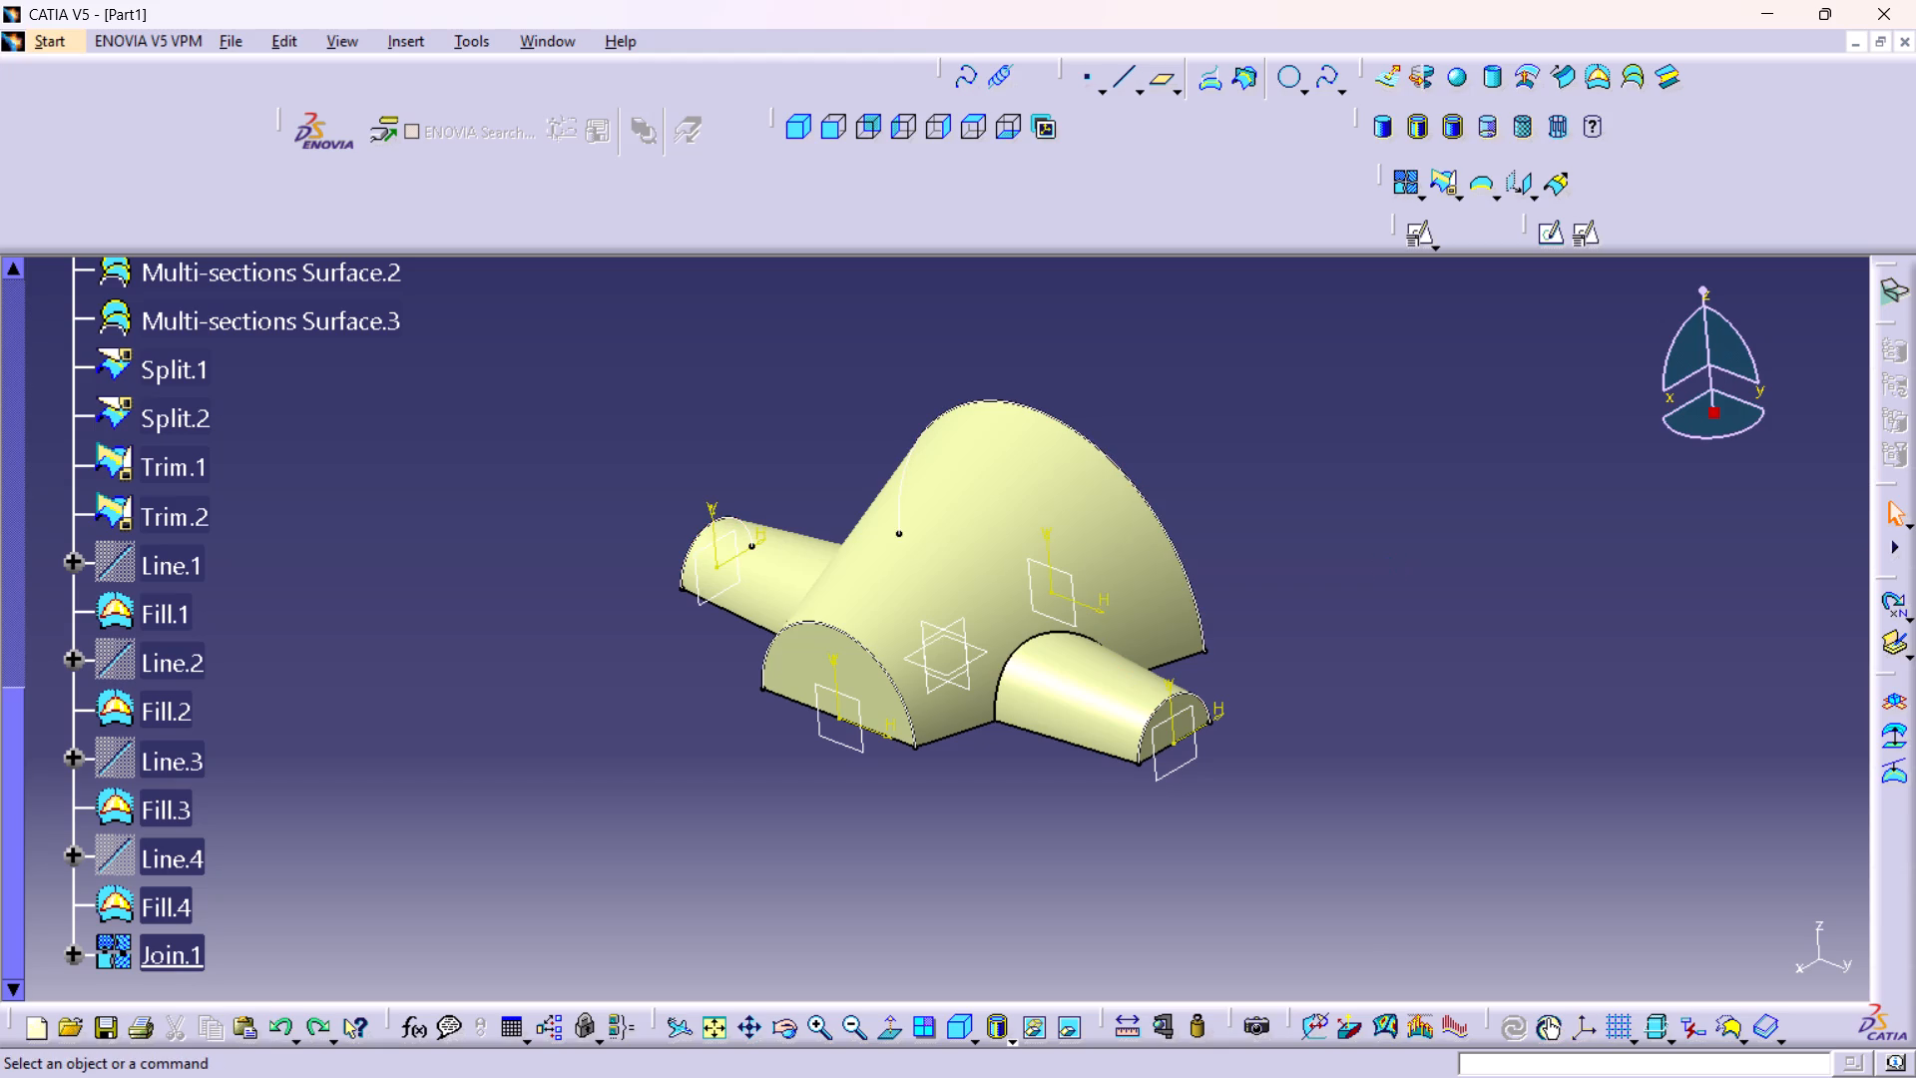
pyautogui.hotkey('ctrl', 'z')
pyautogui.hotkey('ctrl', 'z')
pyautogui.hotkey('ctrl', 'z')
pyautogui.hotkey('ctrl', 'z')
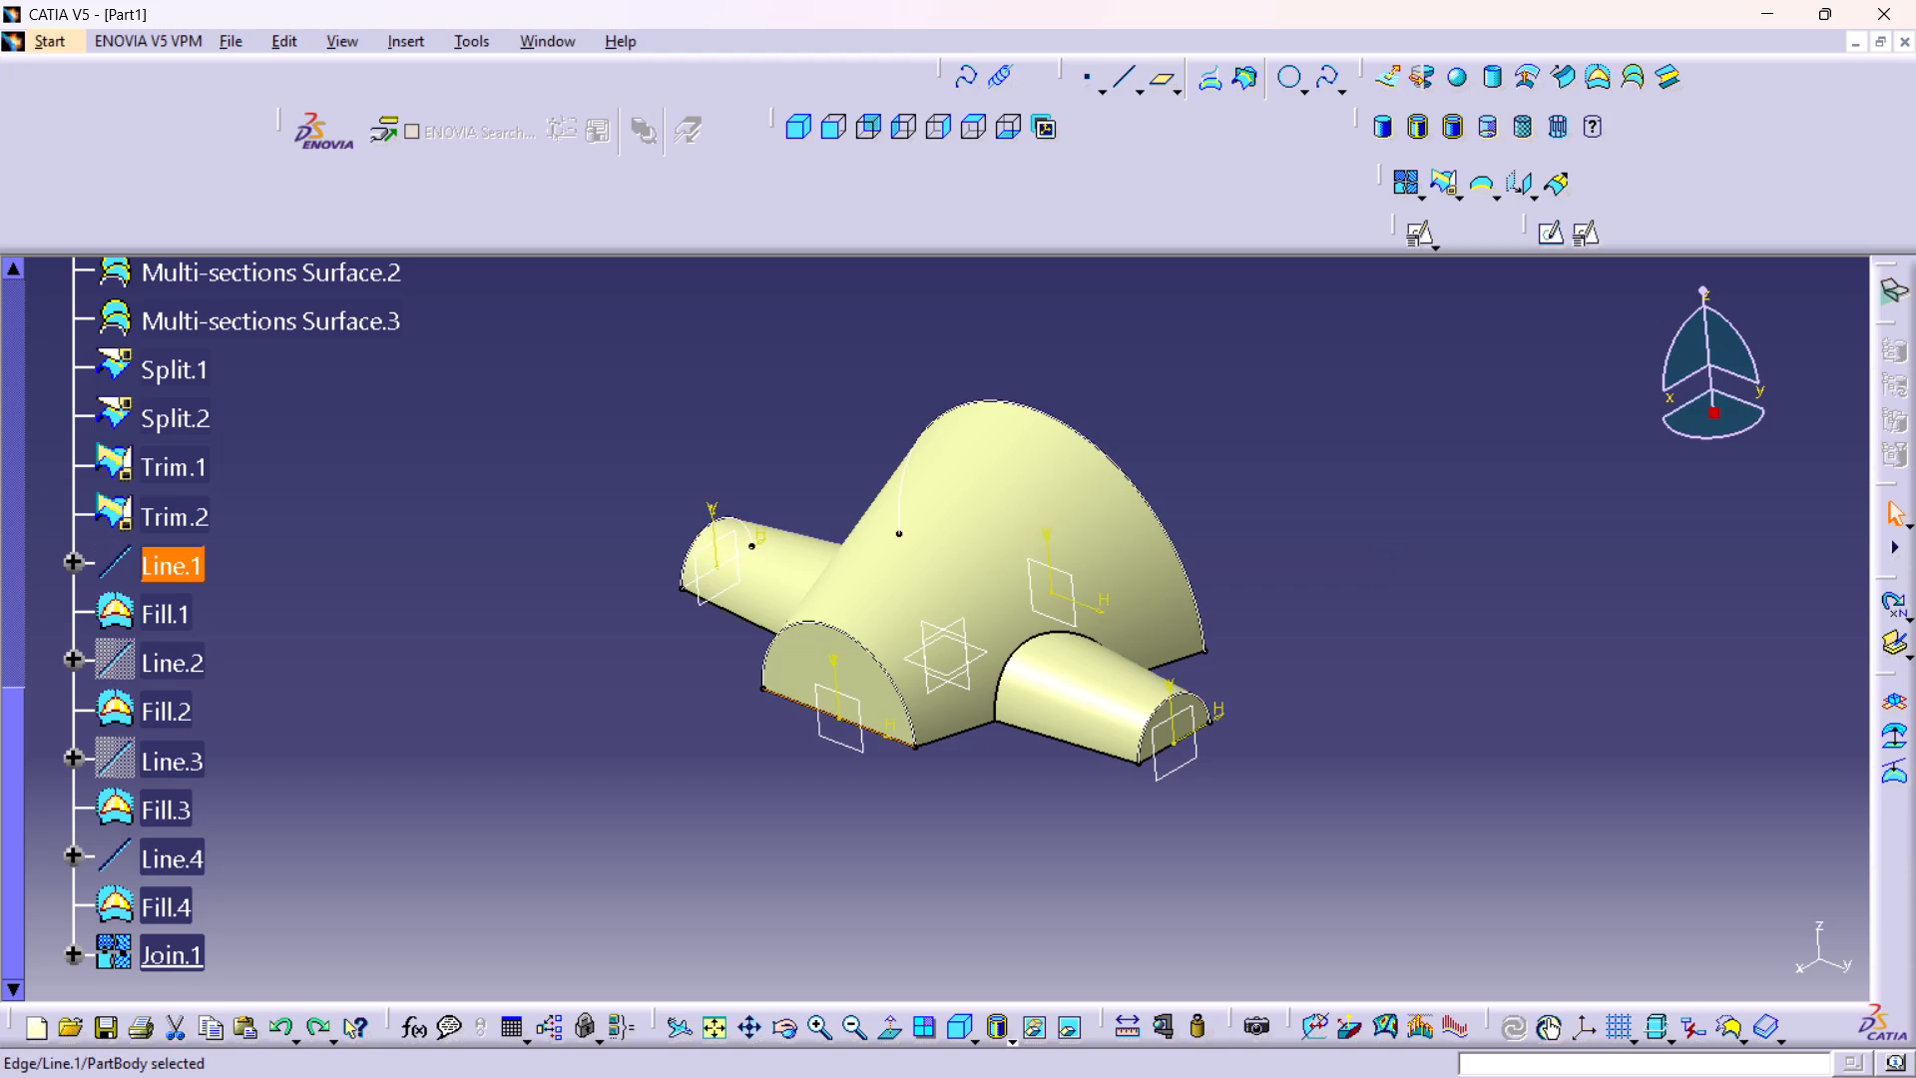
pyautogui.hotkey('ctrl', 'z')
pyautogui.hotkey('ctrl', 'z')
pyautogui.hotkey('ctrl', 'z')
pyautogui.hotkey('ctrl', 'z')
pyautogui.hotkey('ctrl', 'z')
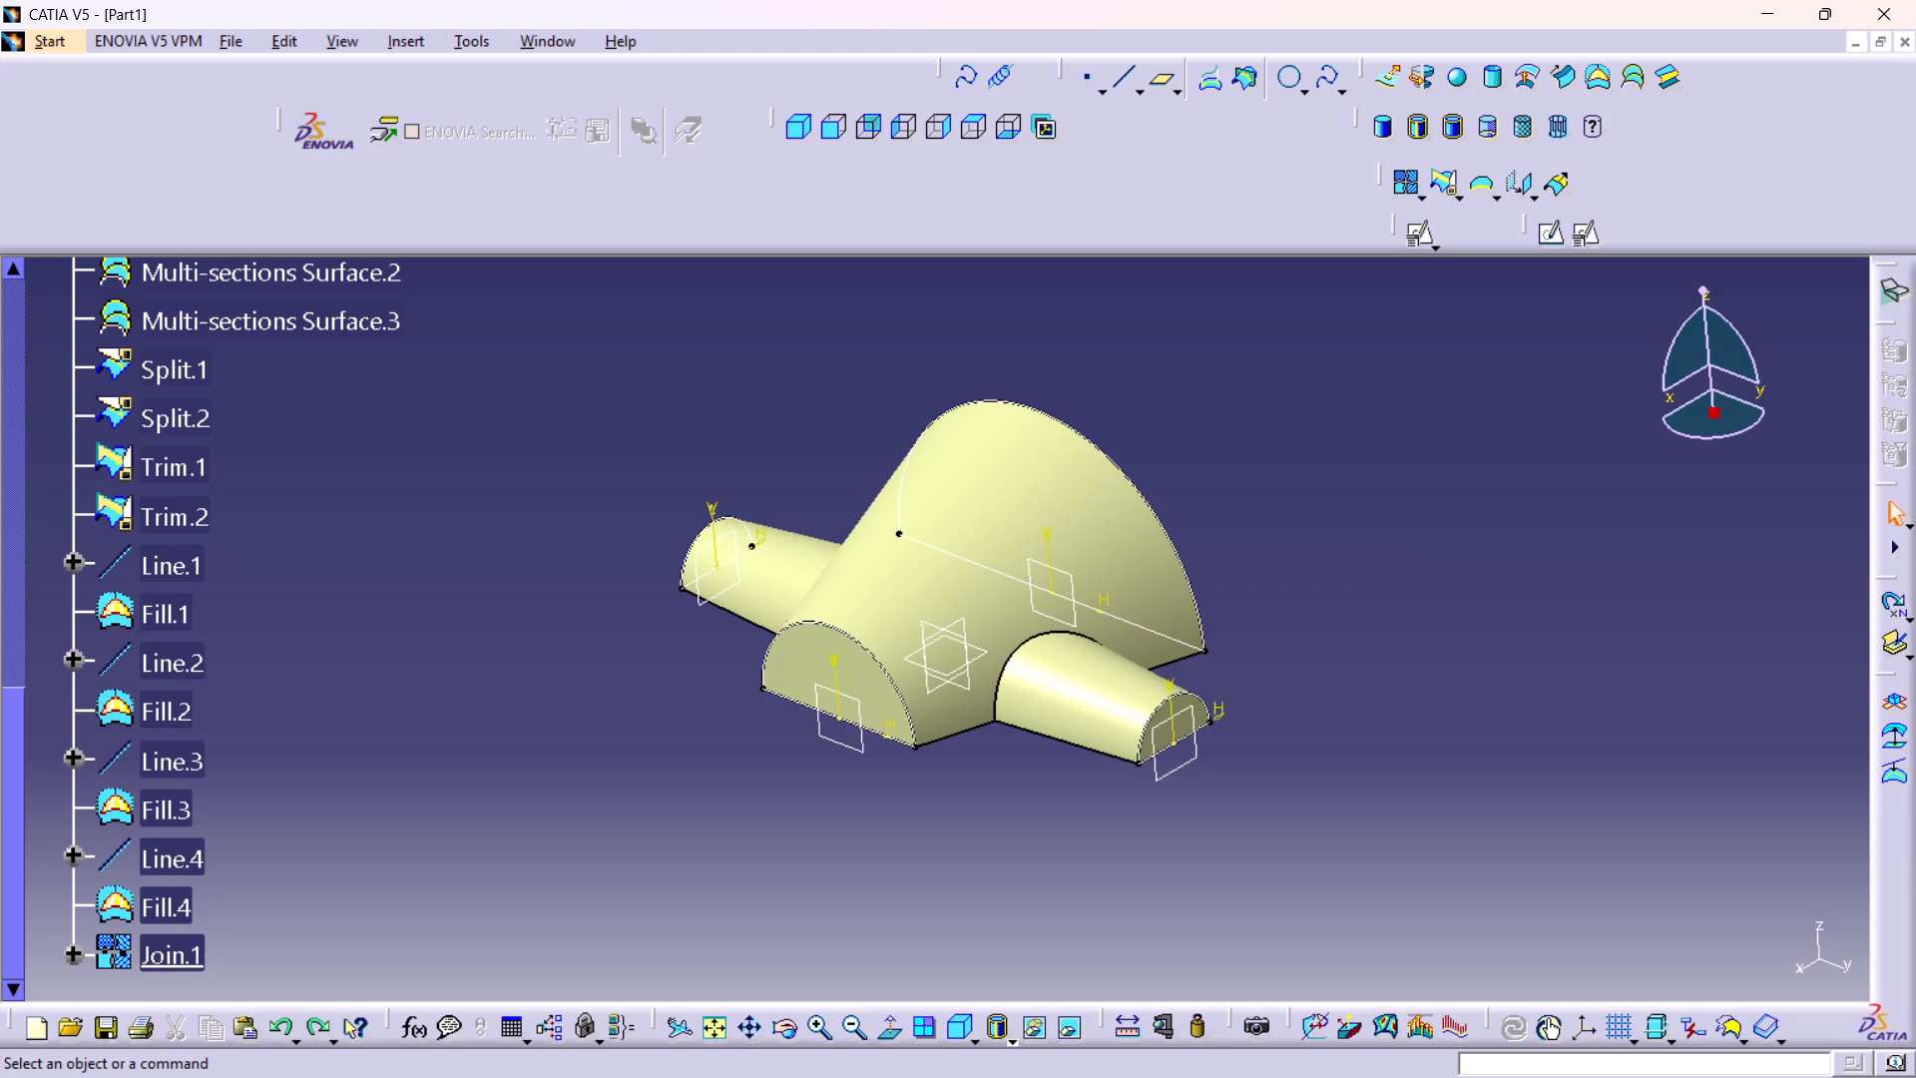
# Undo Join.1 and all four end fills with their closing lines, going back to Trim.2.
pyautogui.hotkey('ctrl', 'z')
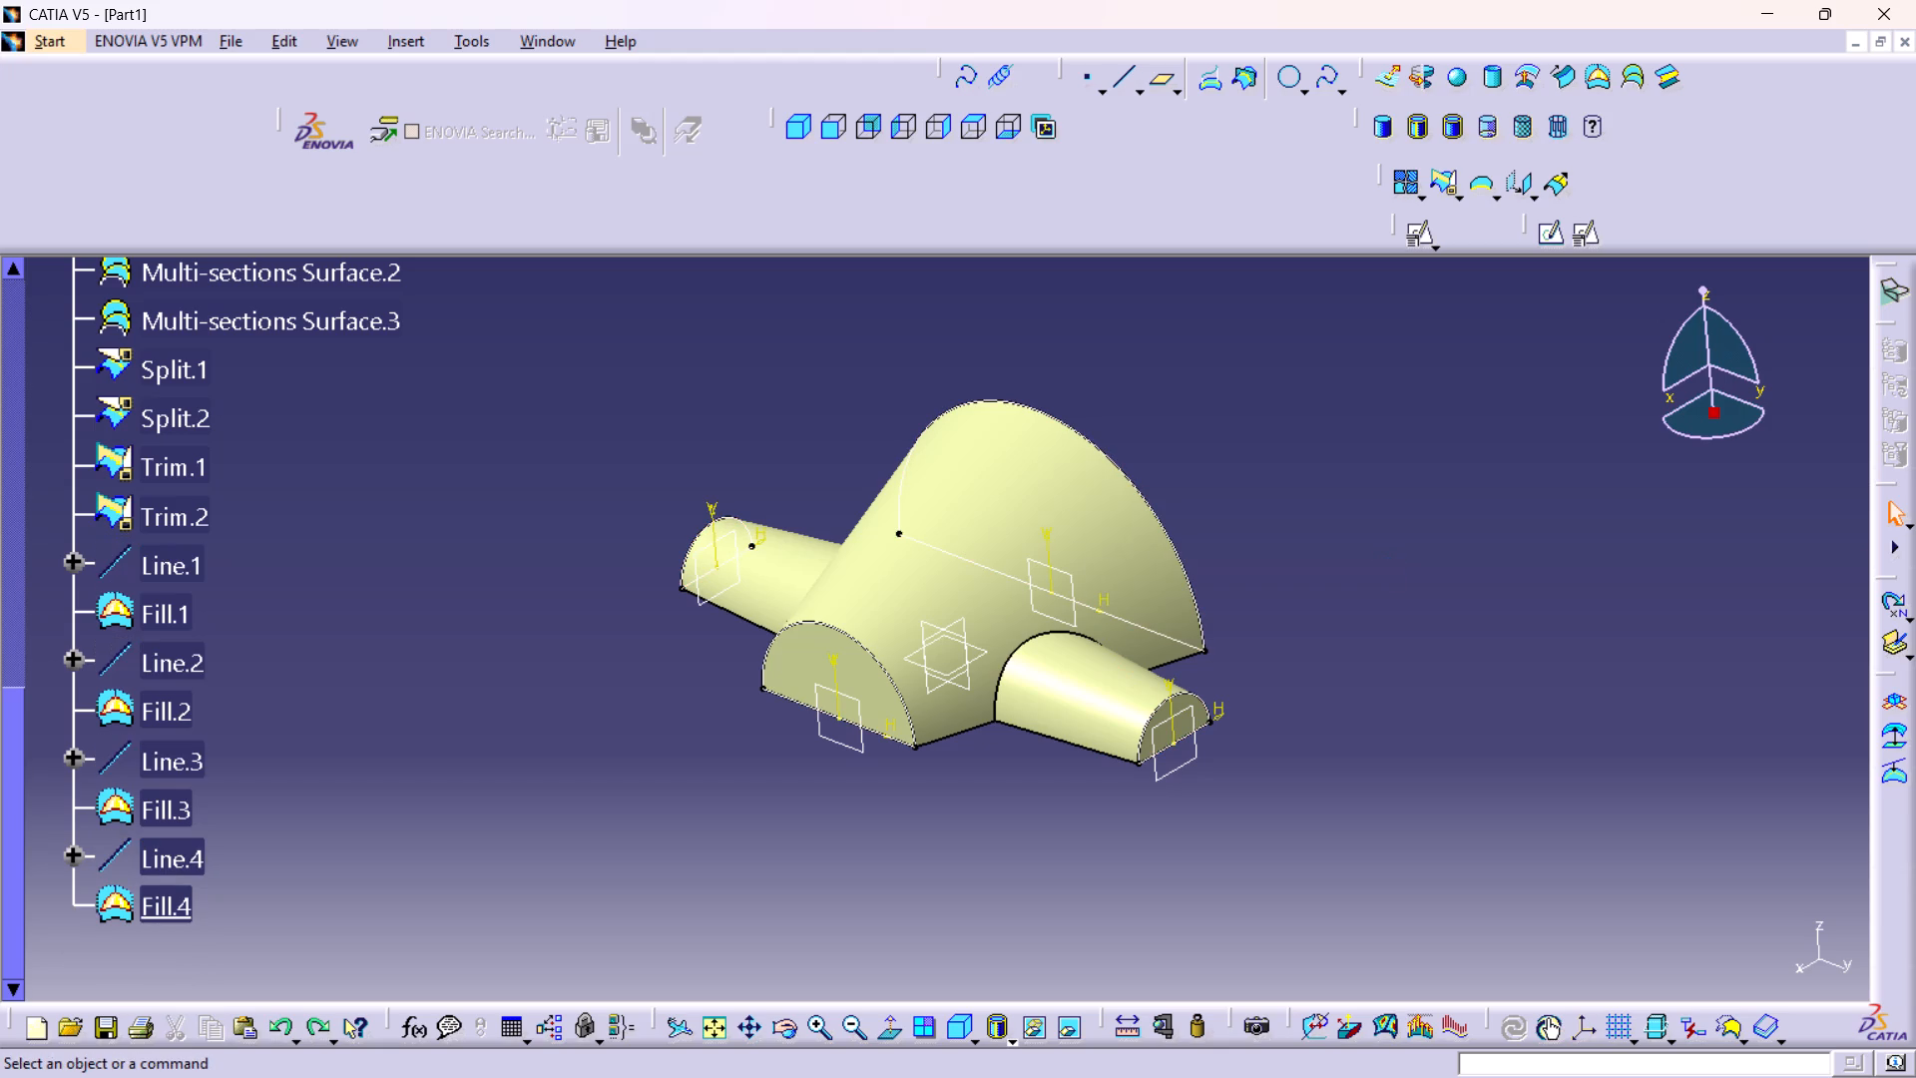
pyautogui.hotkey('ctrl', 'z')
pyautogui.hotkey('ctrl', 'z')
pyautogui.hotkey('ctrl', 'z')
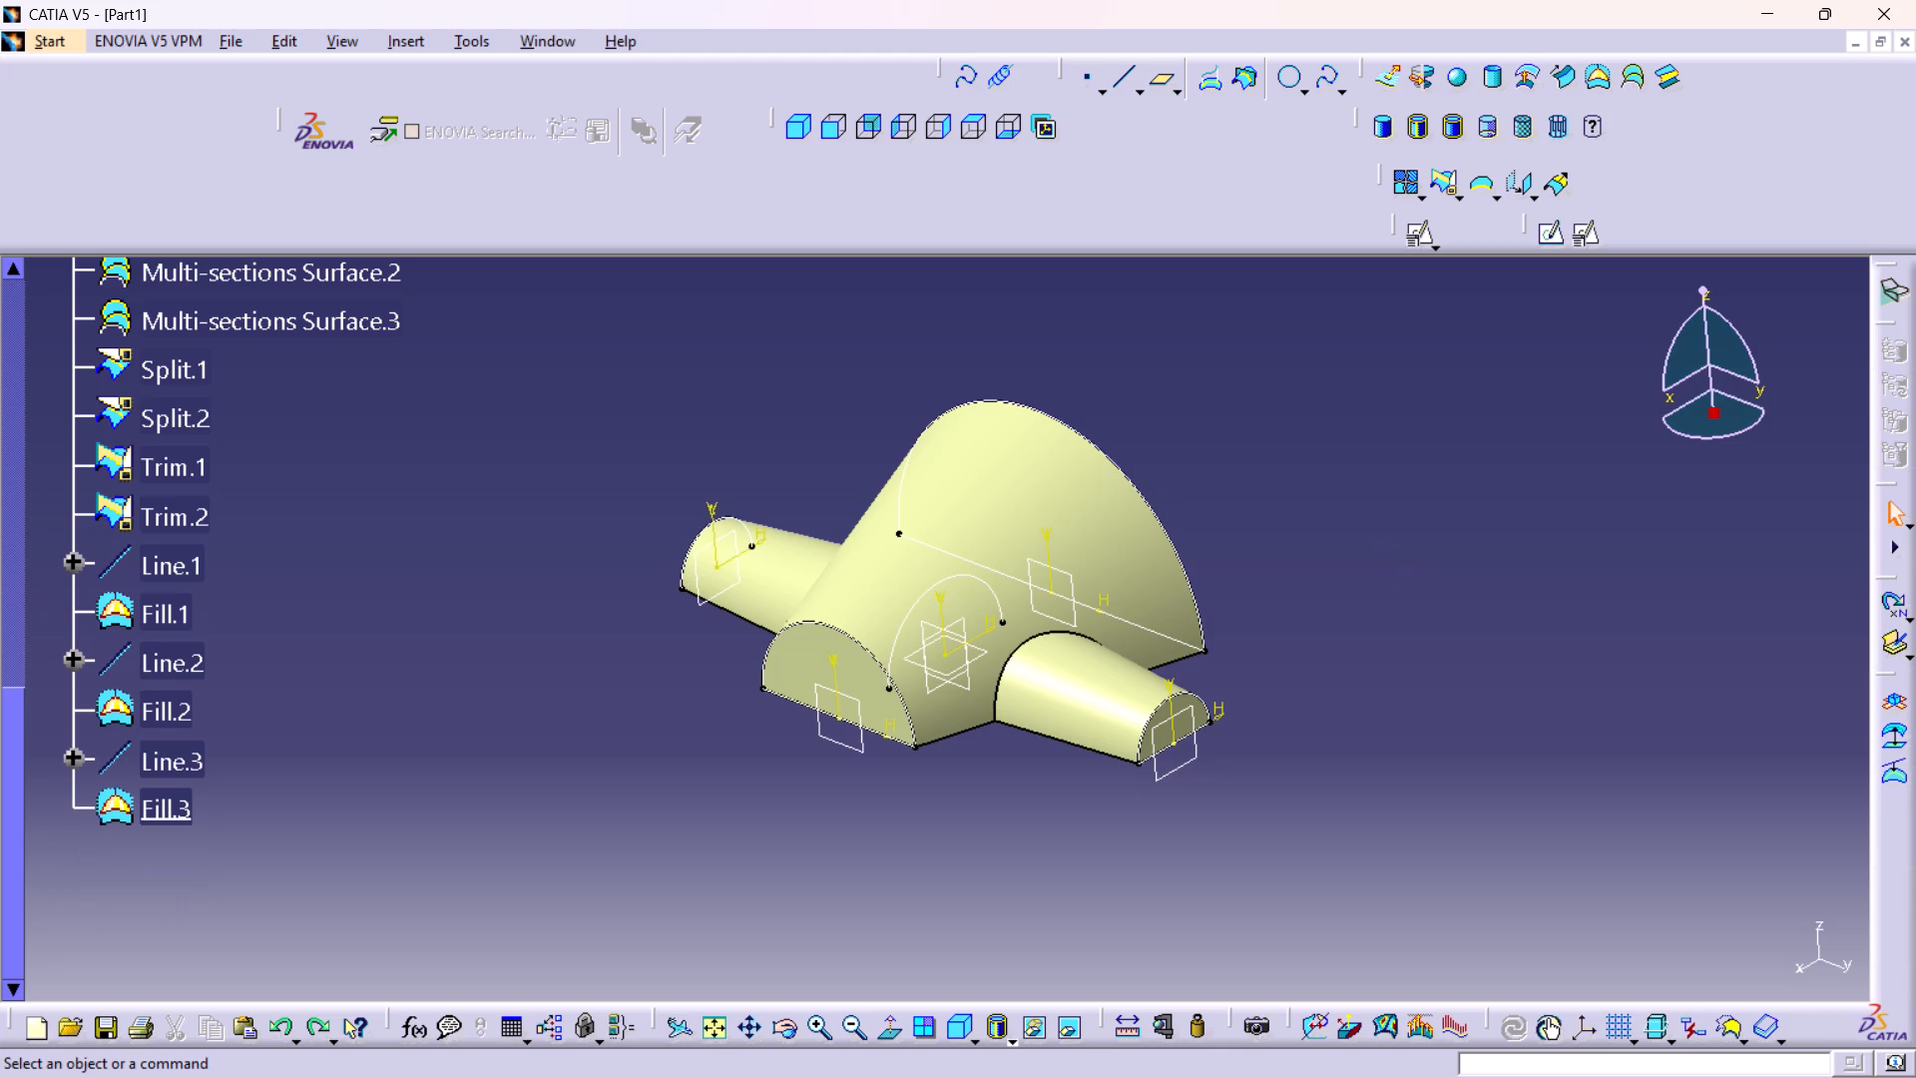
pyautogui.hotkey('ctrl', 'z')
pyautogui.hotkey('ctrl', 'z')
pyautogui.hotkey('ctrl', 'z')
pyautogui.hotkey('ctrl', 'z')
pyautogui.hotkey('ctrl', 'z')
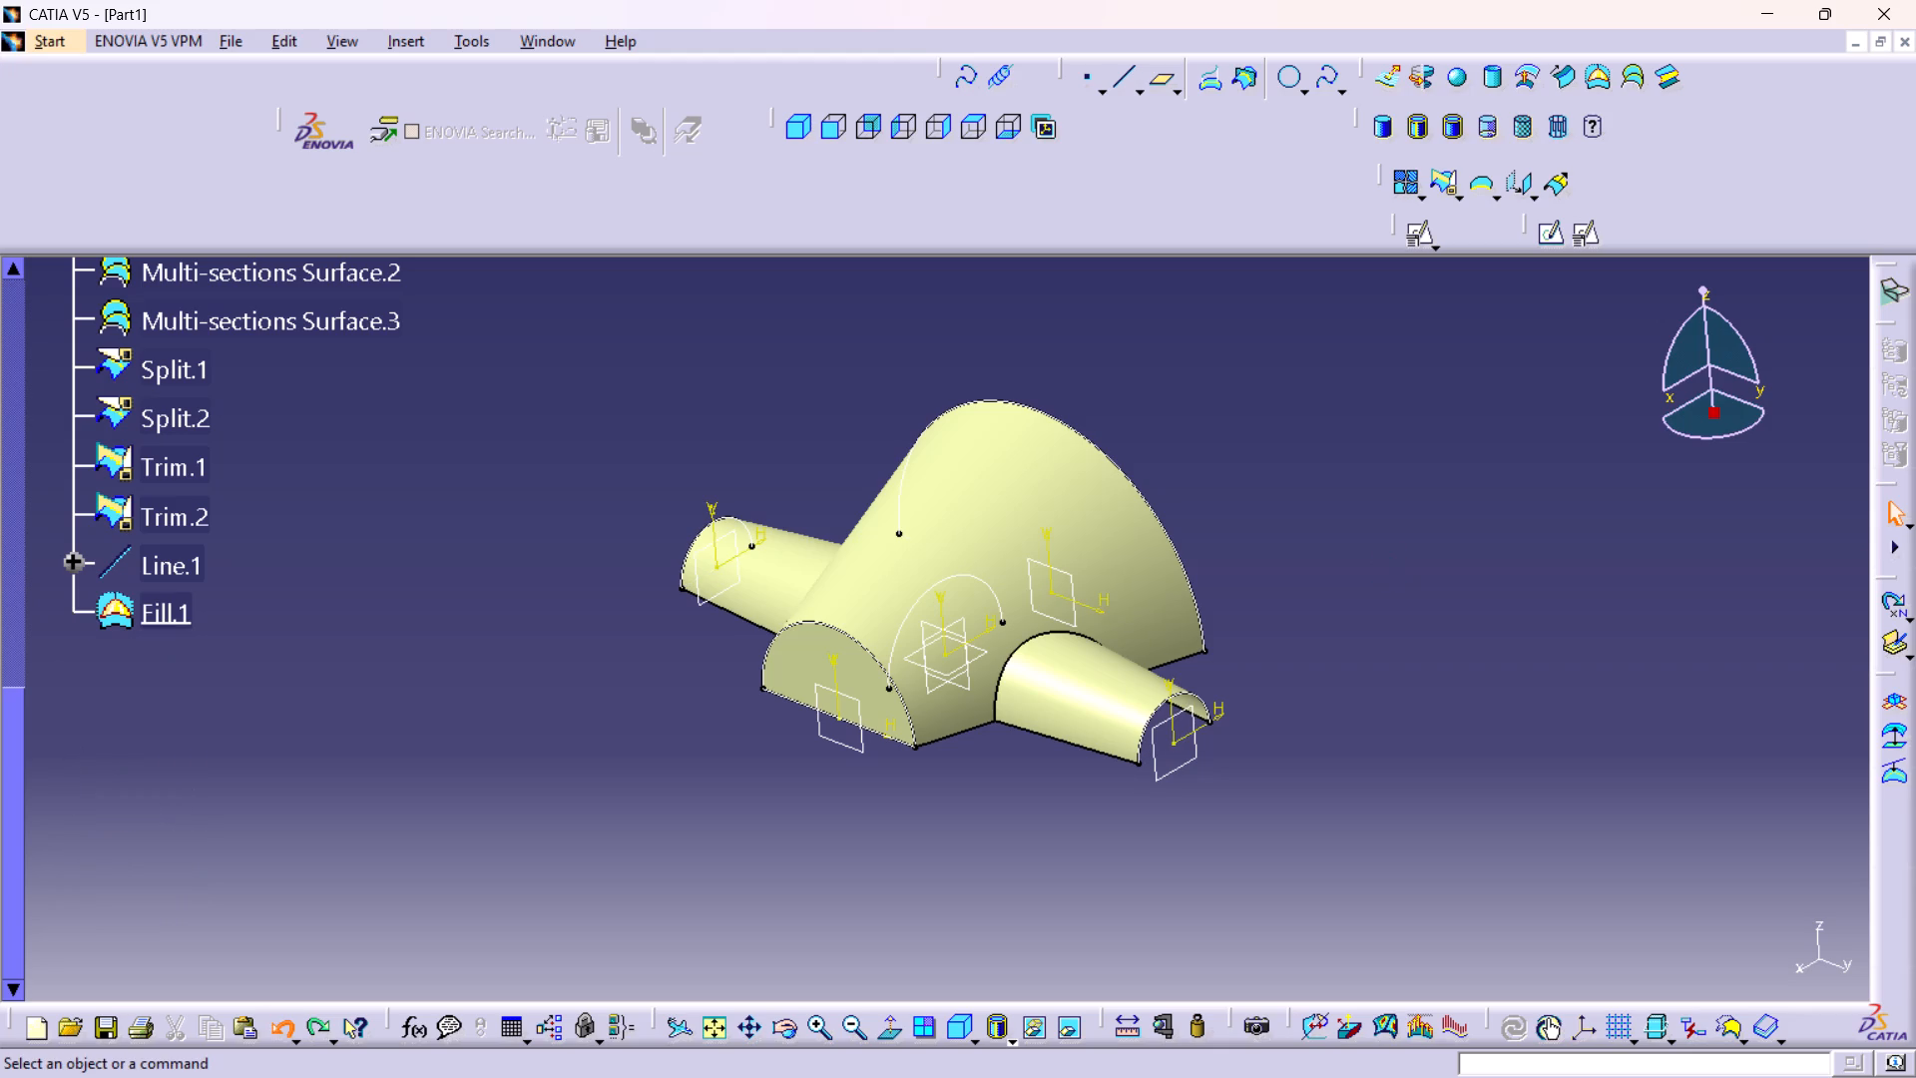
pyautogui.hotkey('ctrl', 'z')
pyautogui.hotkey('ctrl', 'z')
pyautogui.hotkey('ctrl', 'z')
pyautogui.hotkey('ctrl', 'z')
pyautogui.hotkey('ctrl', 'z')
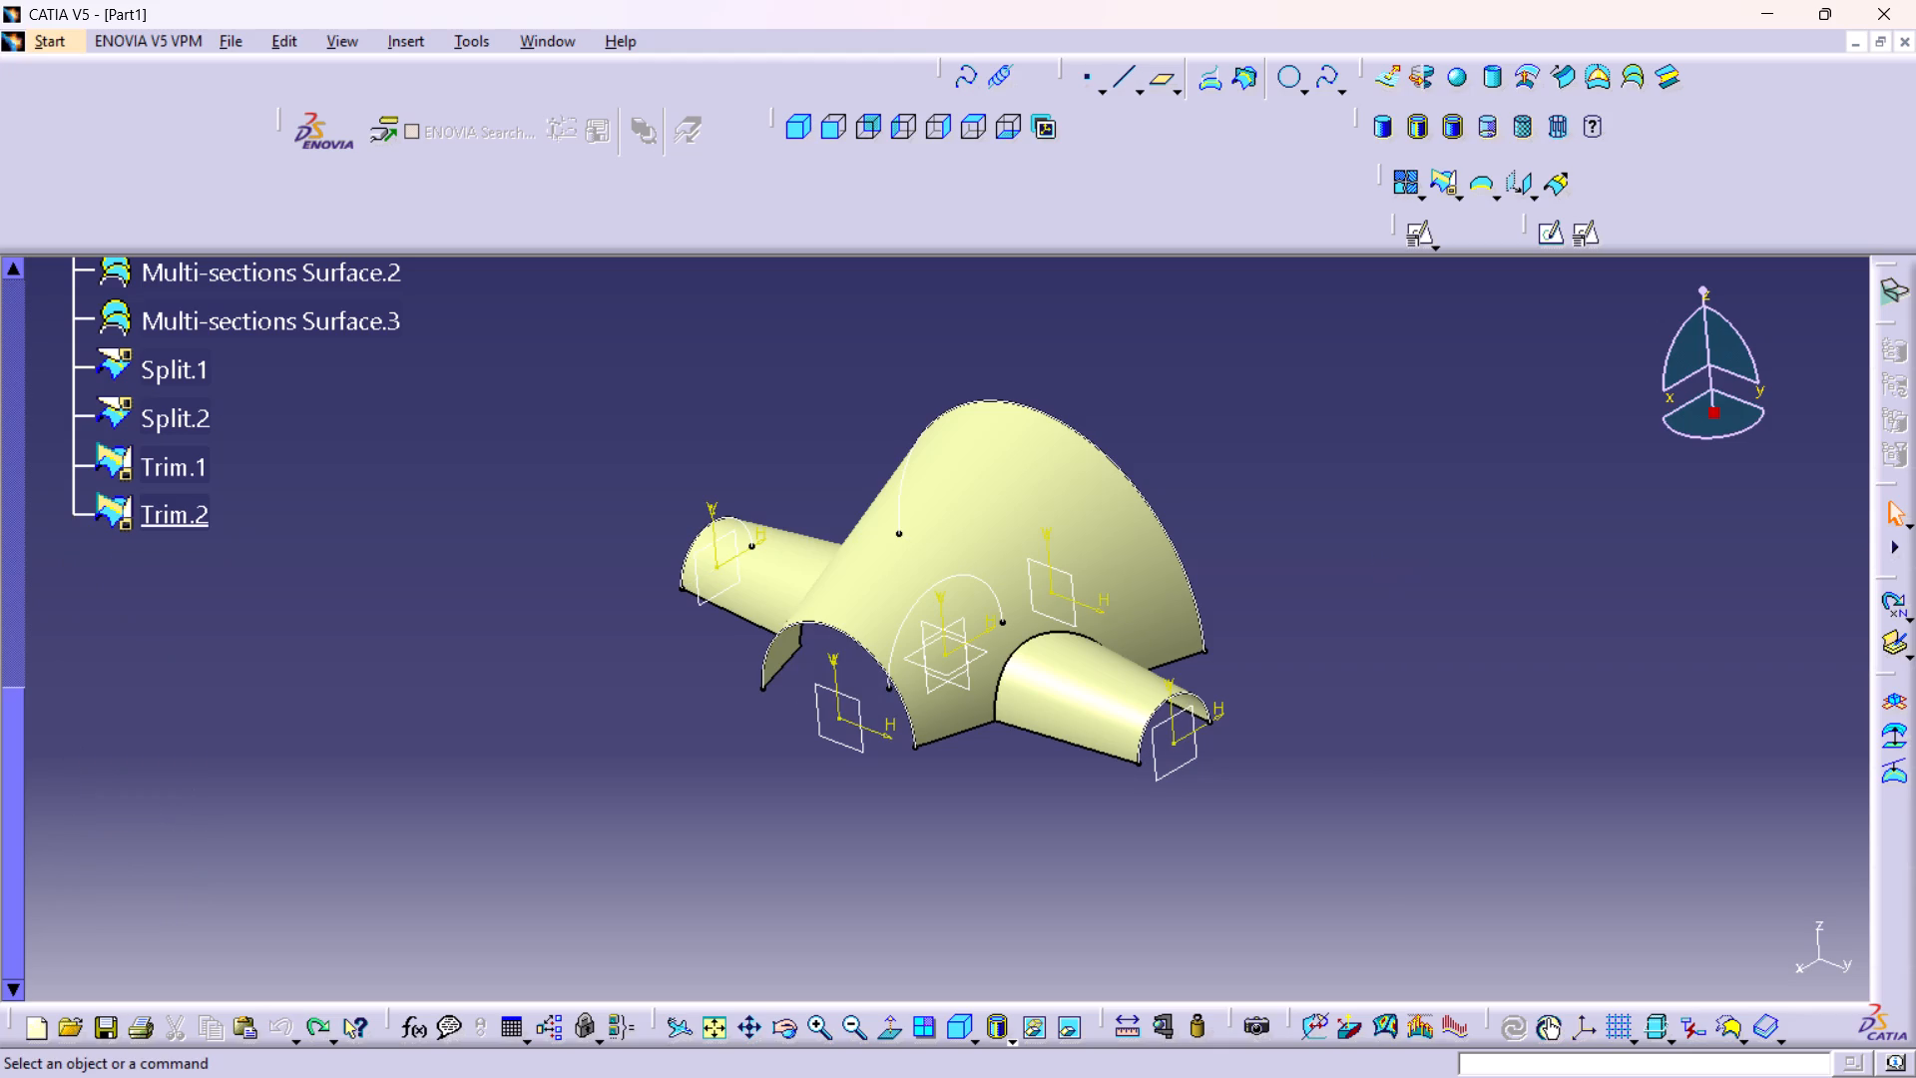
pyautogui.hotkey('ctrl', 'z')
pyautogui.hotkey('ctrl', 'z')
pyautogui.hotkey('ctrl', 'z')
pyautogui.hotkey('ctrl', 'z')
pyautogui.hotkey('ctrl', 'z')
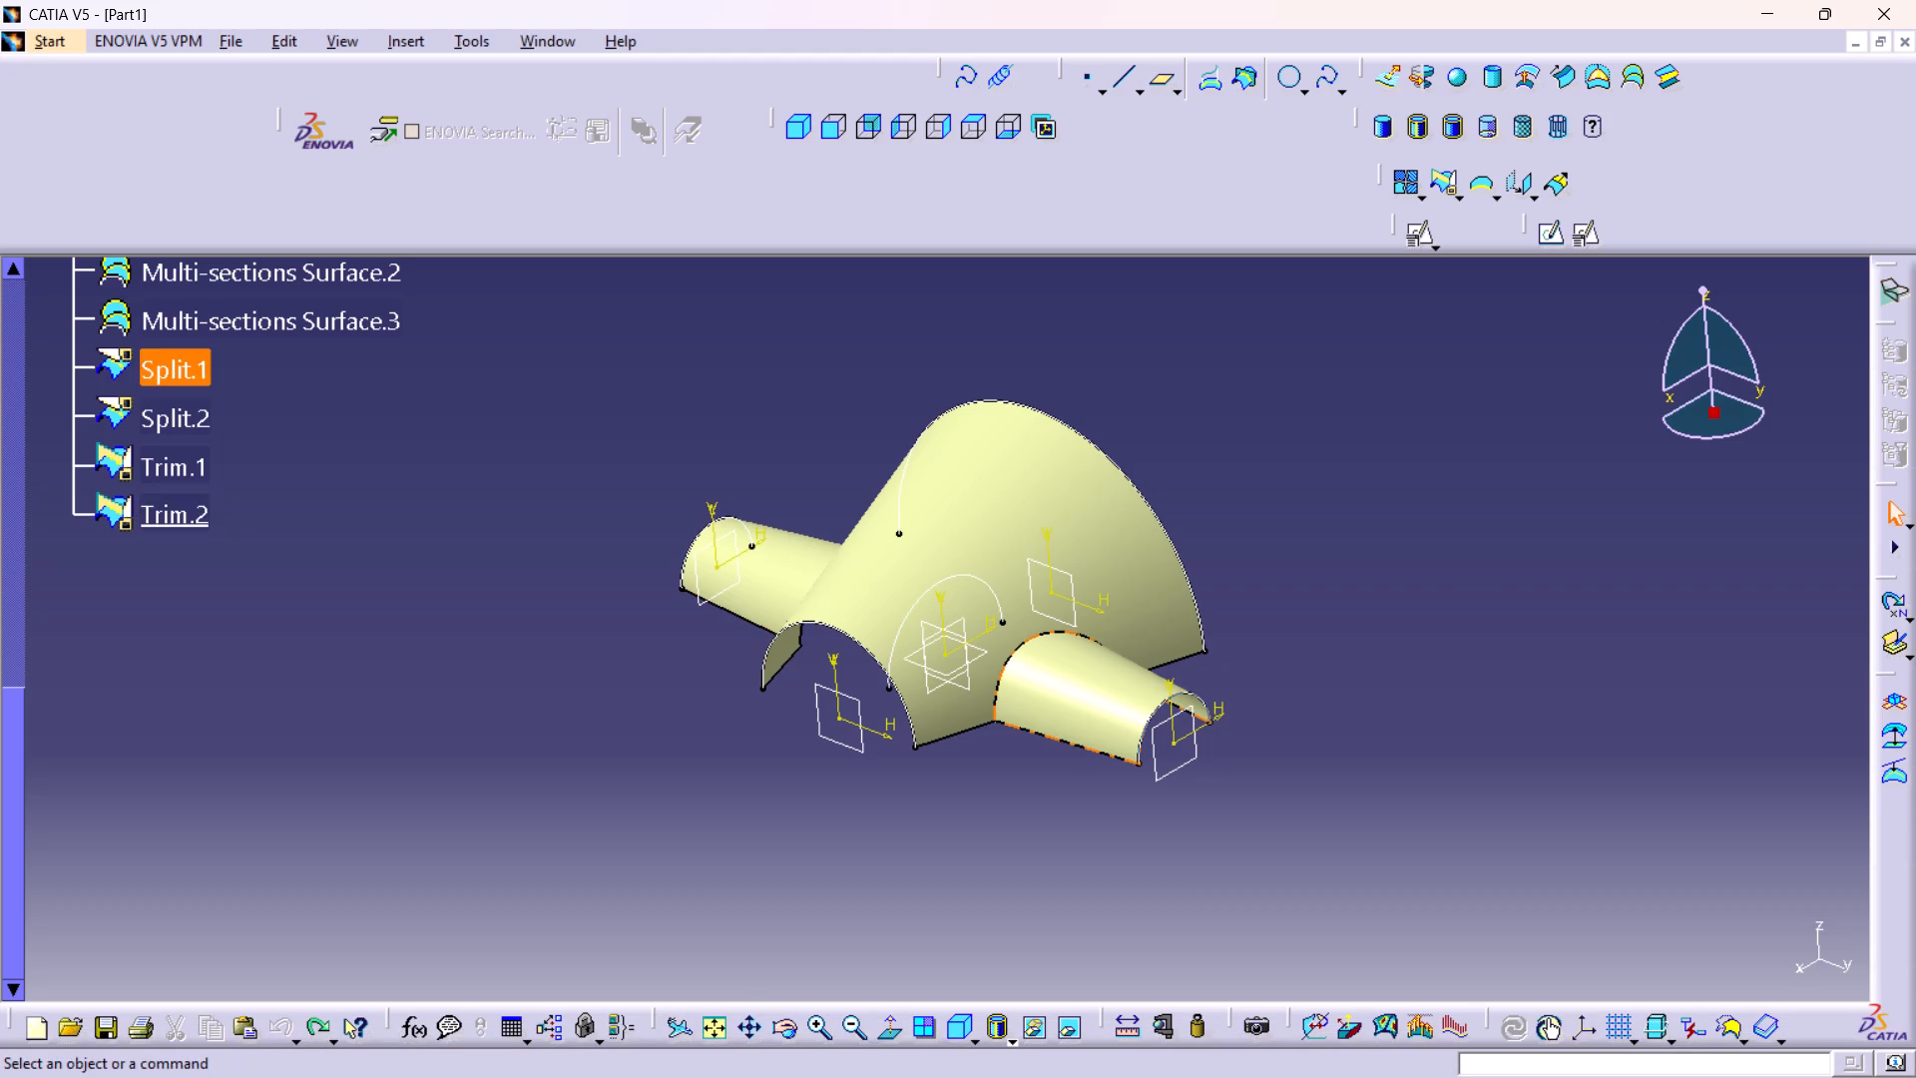
# Delete Multi-sections Surface.2 together with all its children.
pyautogui.scroll(4, 163, 376)
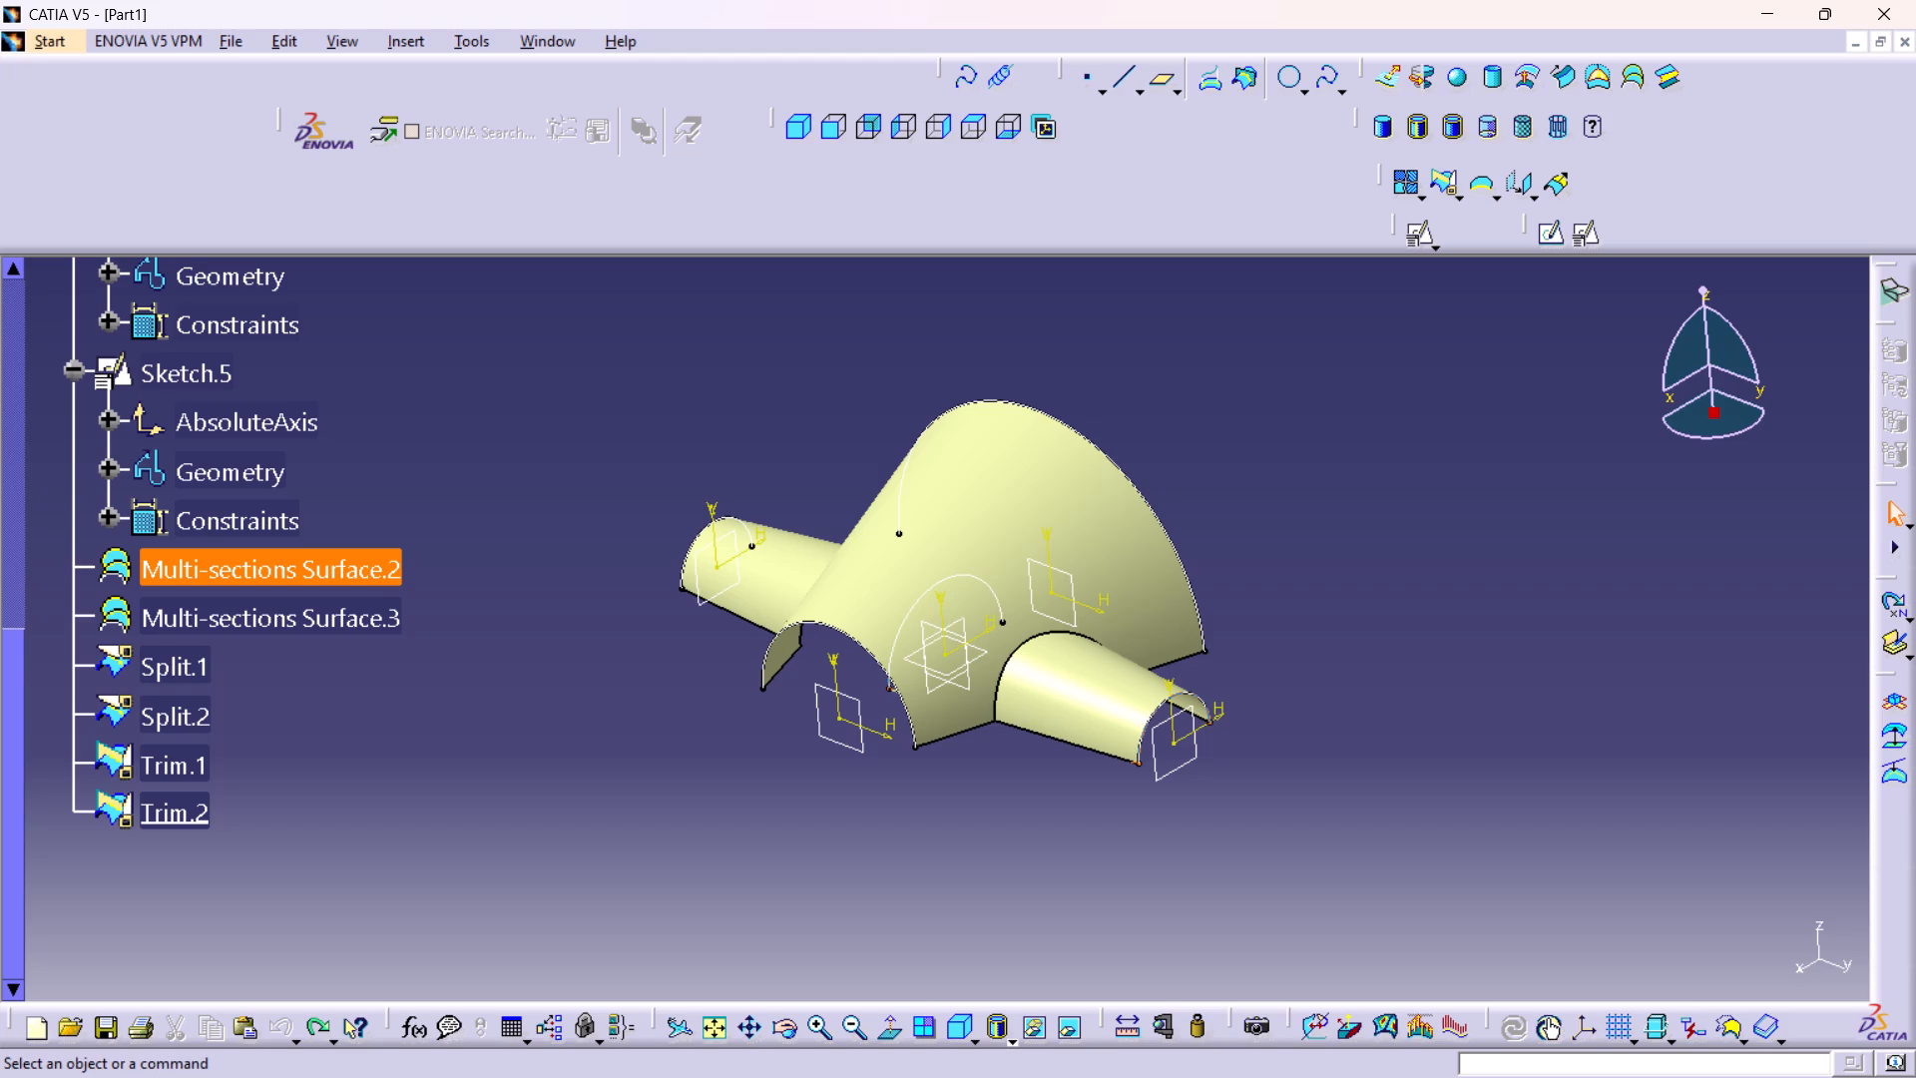
pyautogui.scroll(3, 195, 569)
pyautogui.scroll(-2, 195, 569)
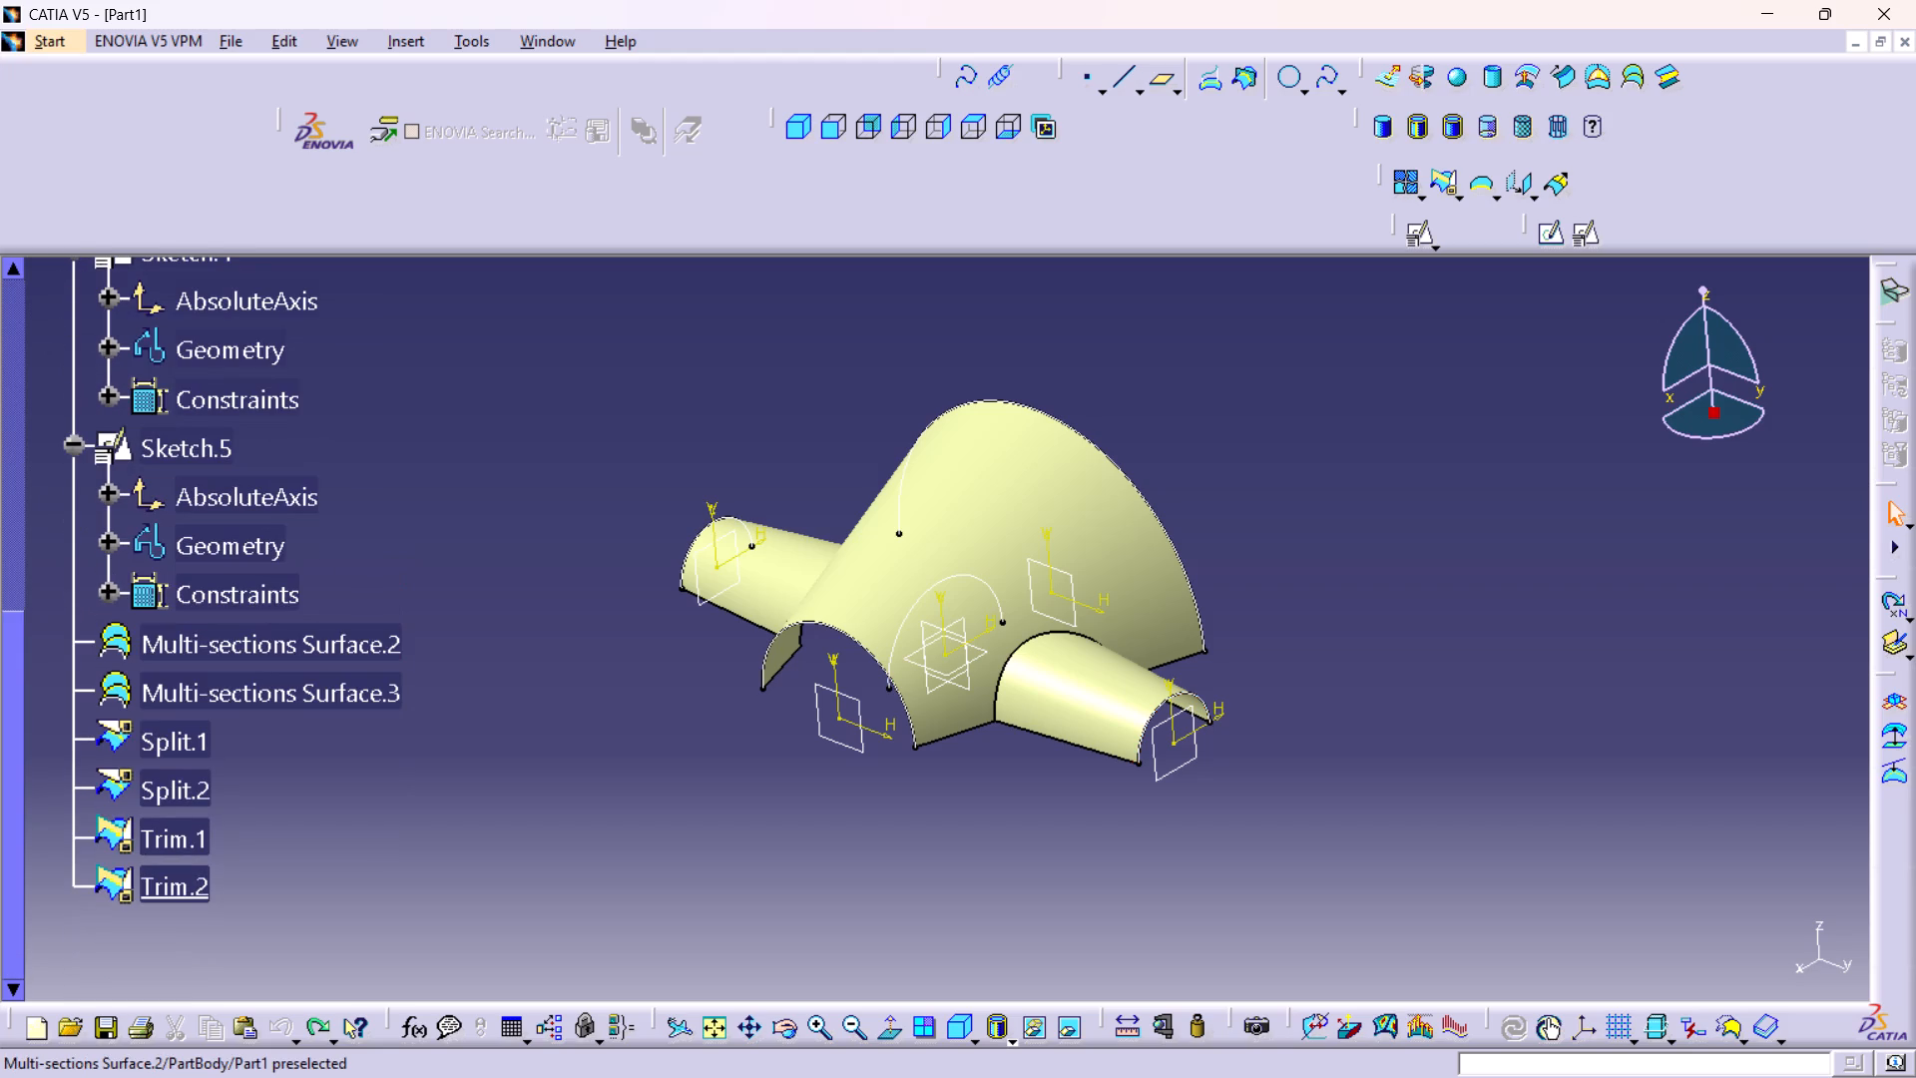
pyautogui.click(251, 632)
pyautogui.rightClick(240, 640)
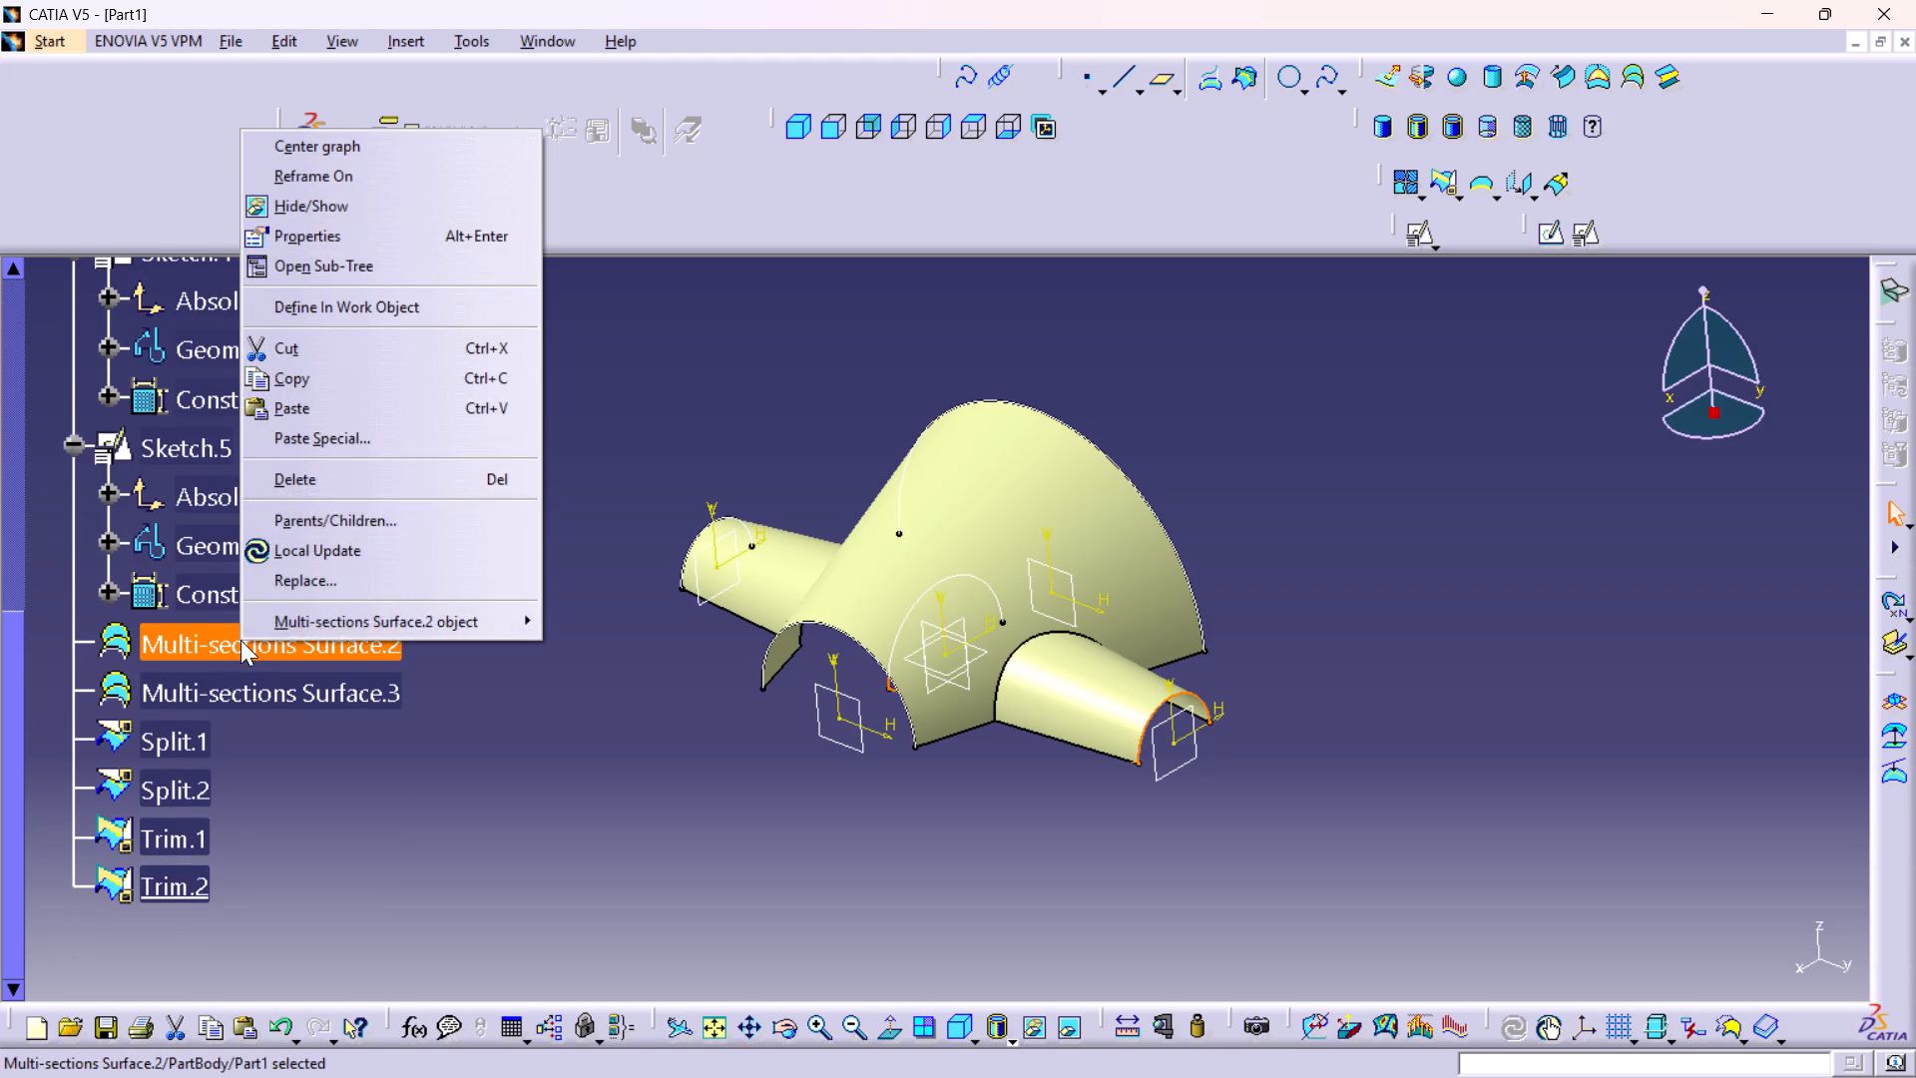
pyautogui.click(310, 468)
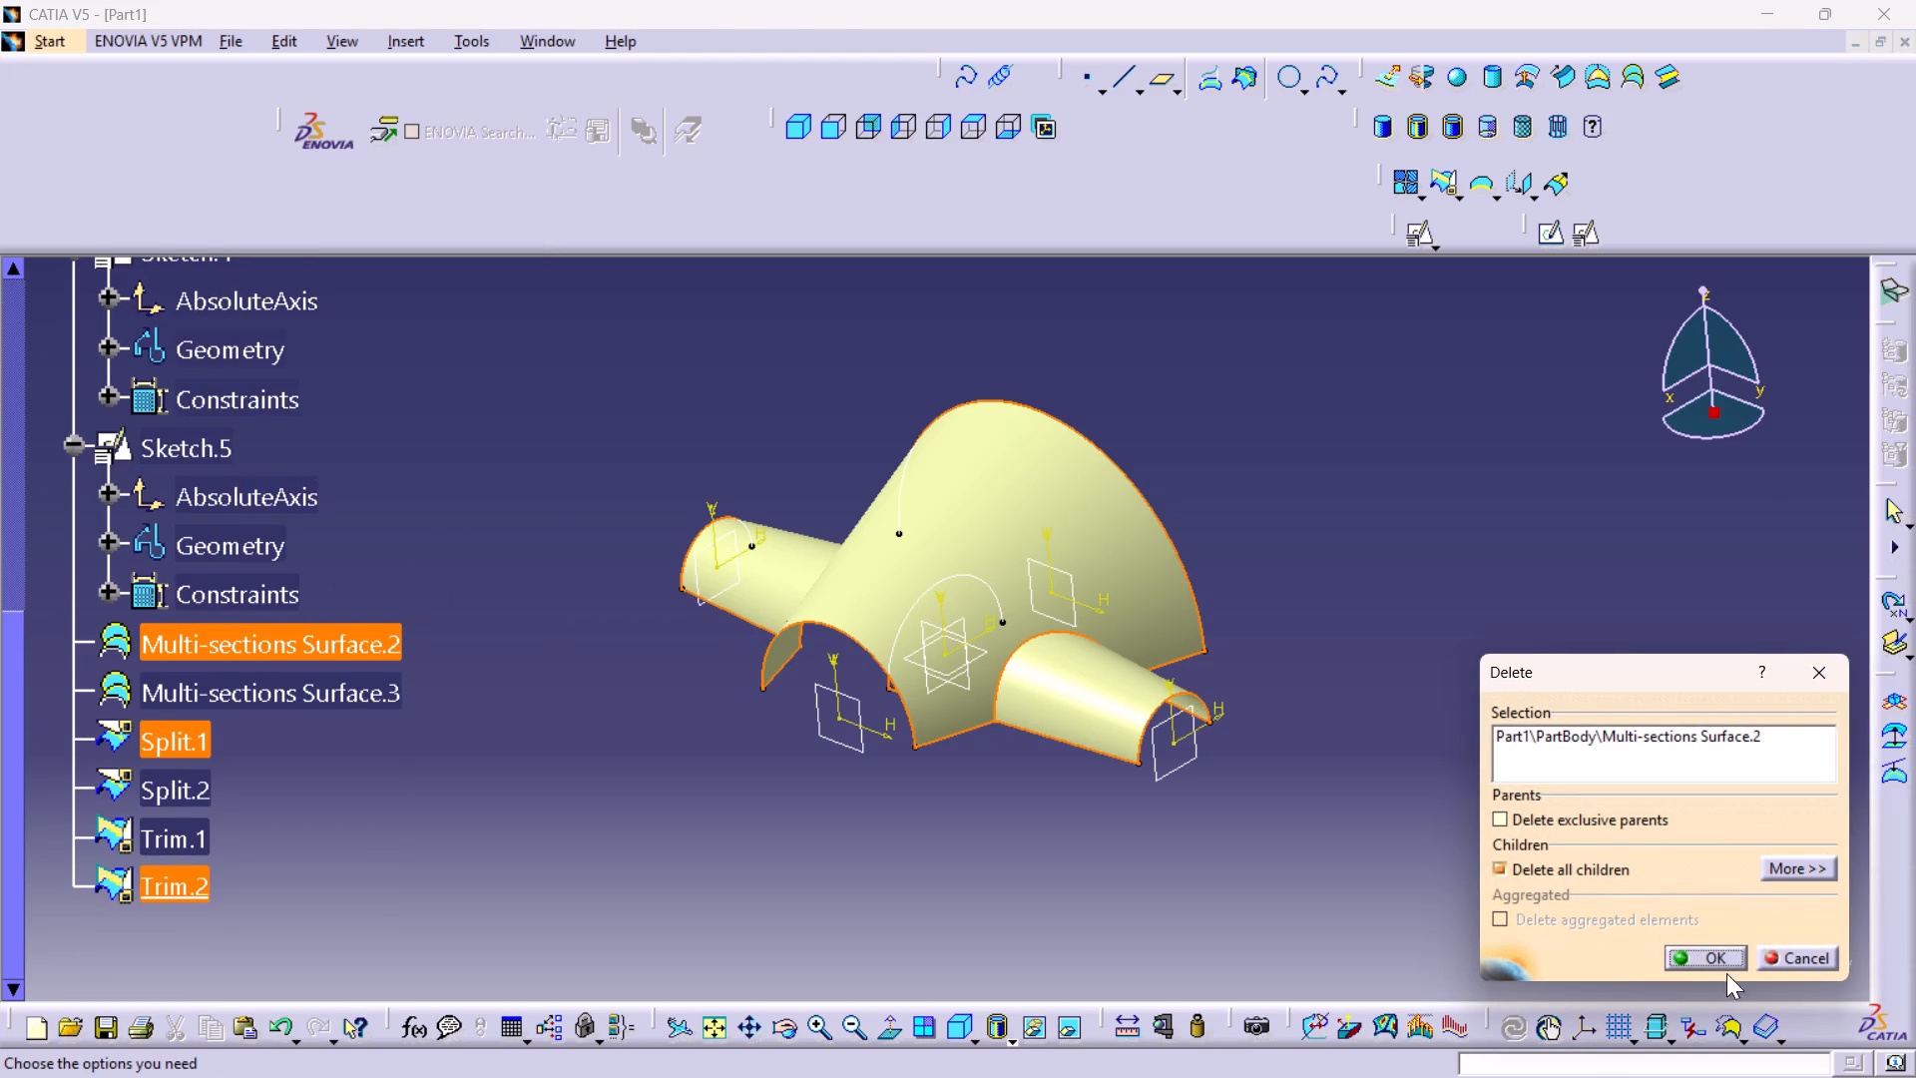
pyautogui.click(1707, 955)
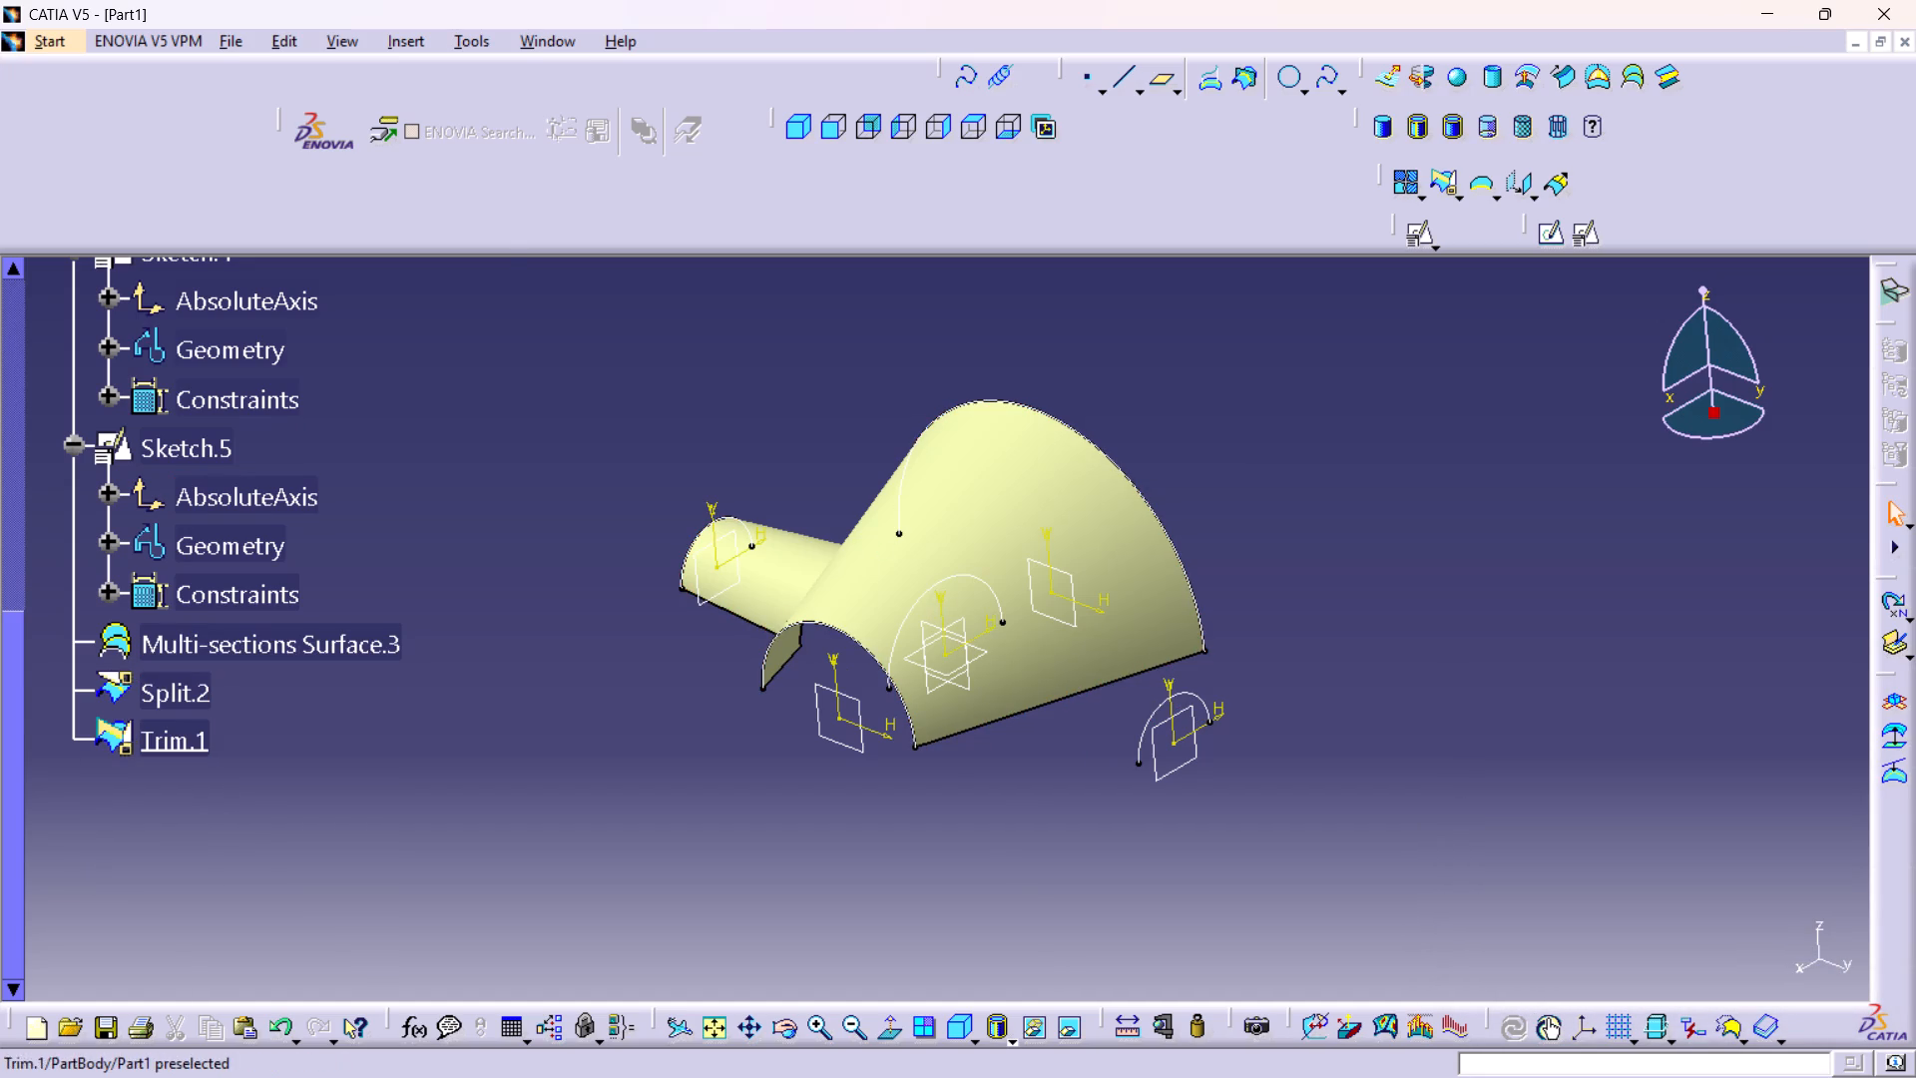
# Delete Multi-sections Surface.3 together with all its children.
pyautogui.rightClick(209, 650)
pyautogui.click(259, 482)
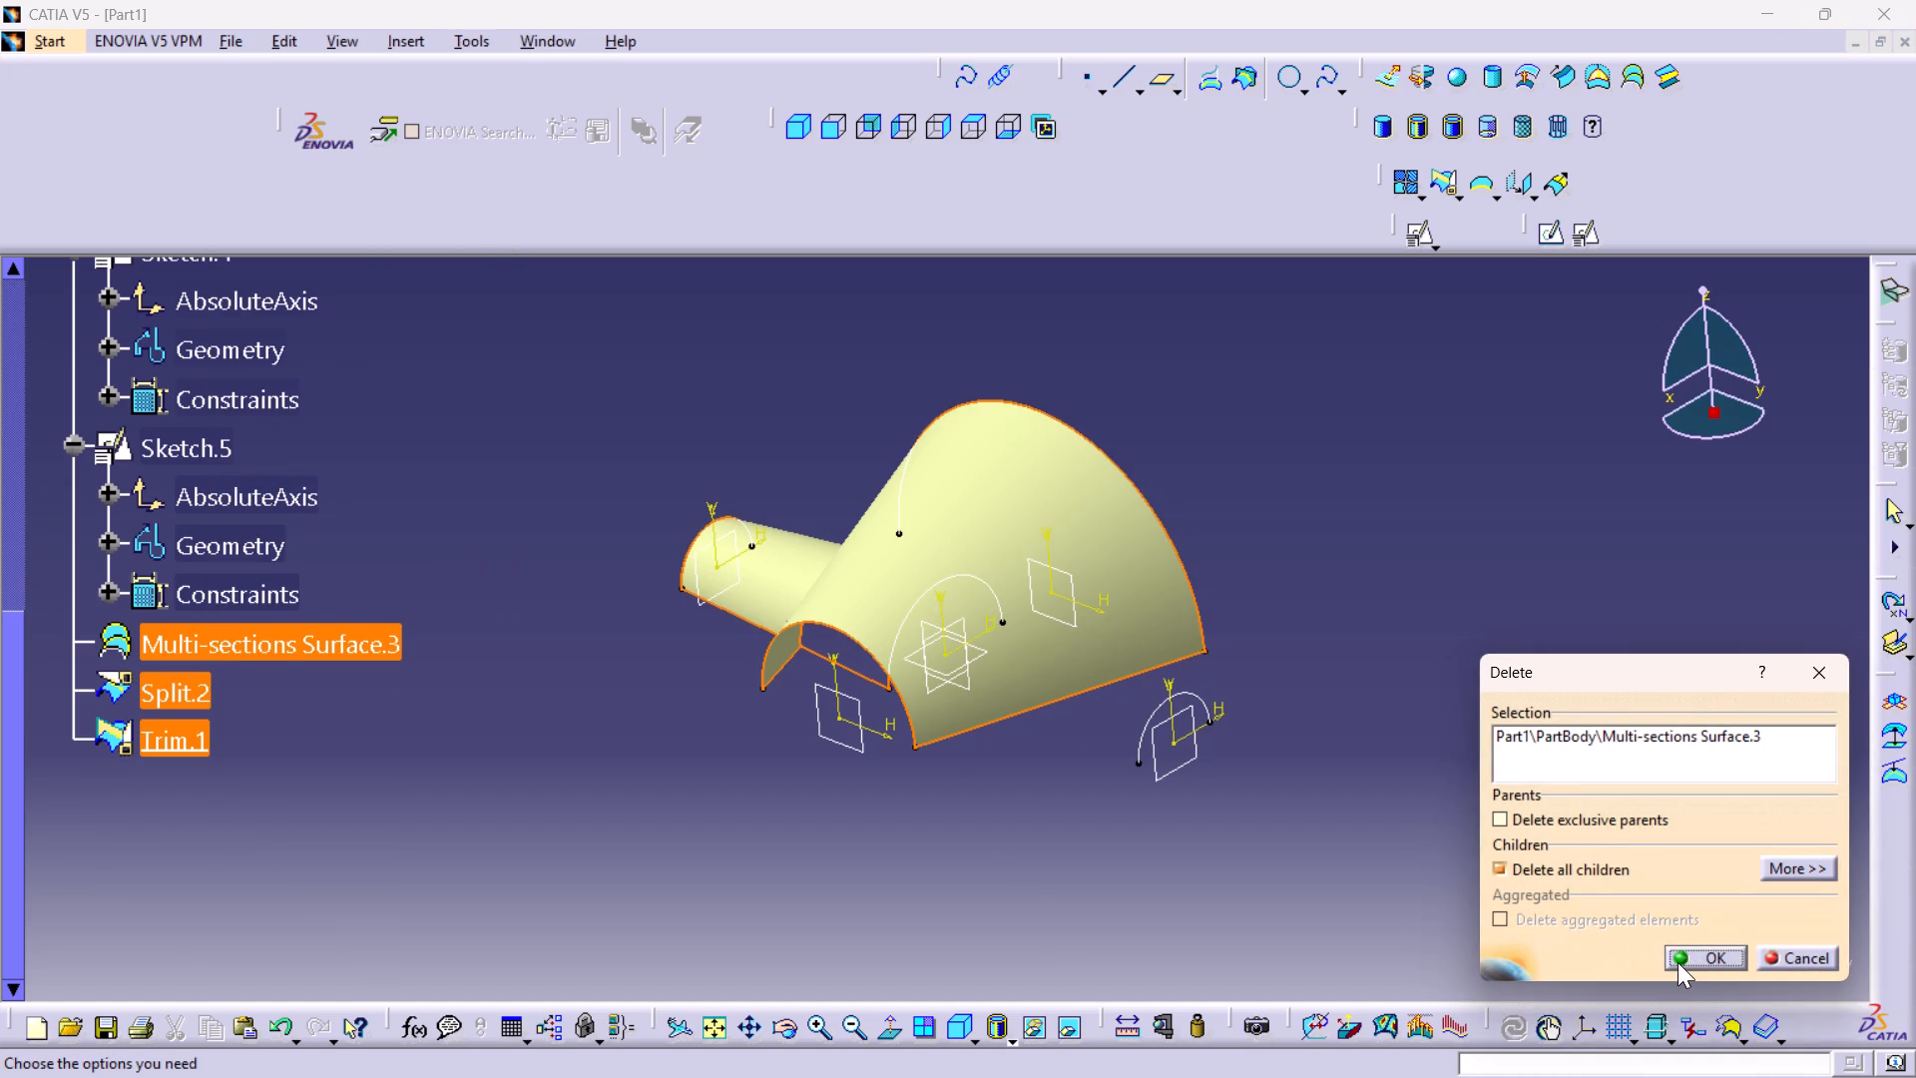
pyautogui.click(1677, 962)
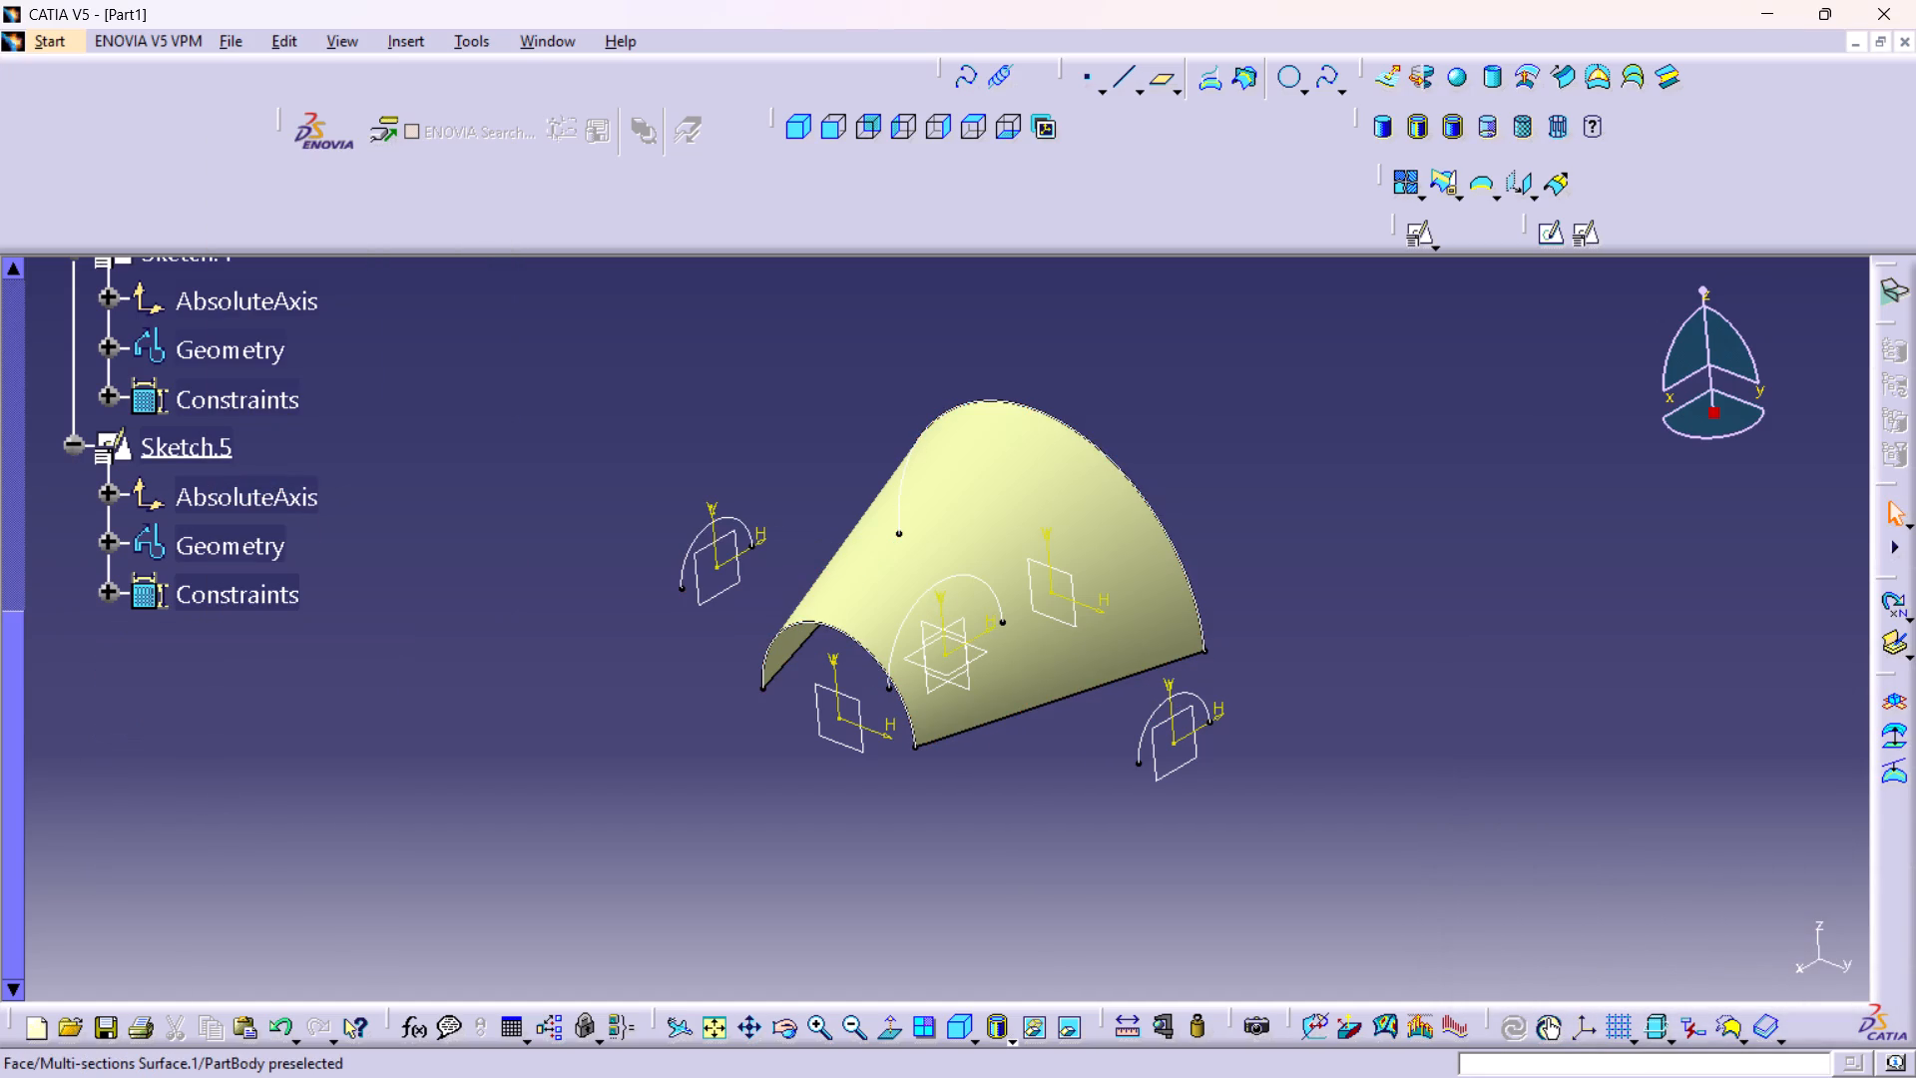
# Delete Sketch.5, the arc profile in the middle of the main surface.
pyautogui.rightClick(927, 598)
pyautogui.click(993, 438)
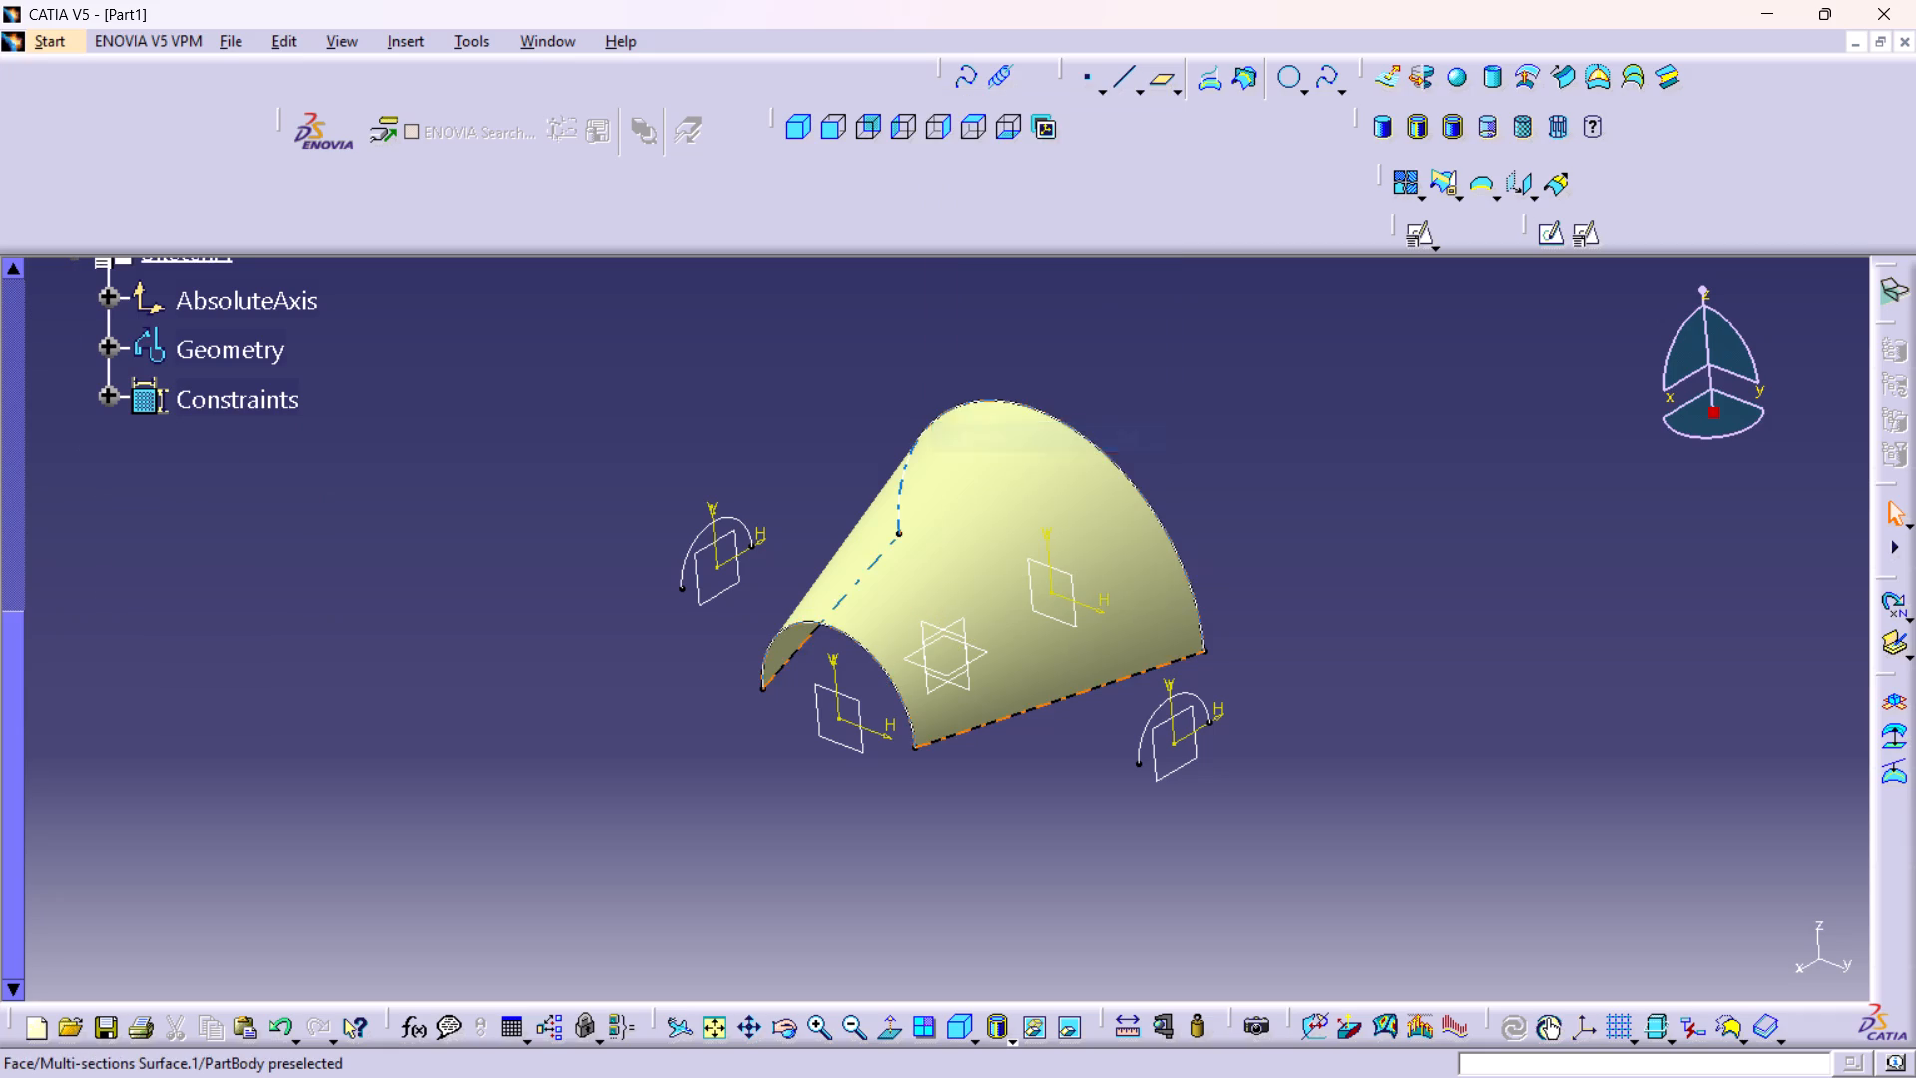
# Start a swept surface with the line profile type and the With draft direction subtype.
pyautogui.moveTo(1459, 598); pyautogui.dragTo(1442, 507, button='middle')
pyautogui.rightClick(1459, 598)
pyautogui.moveTo(1495, 523); pyautogui.dragTo(1505, 536, button='middle')
pyautogui.rightClick(1495, 523)
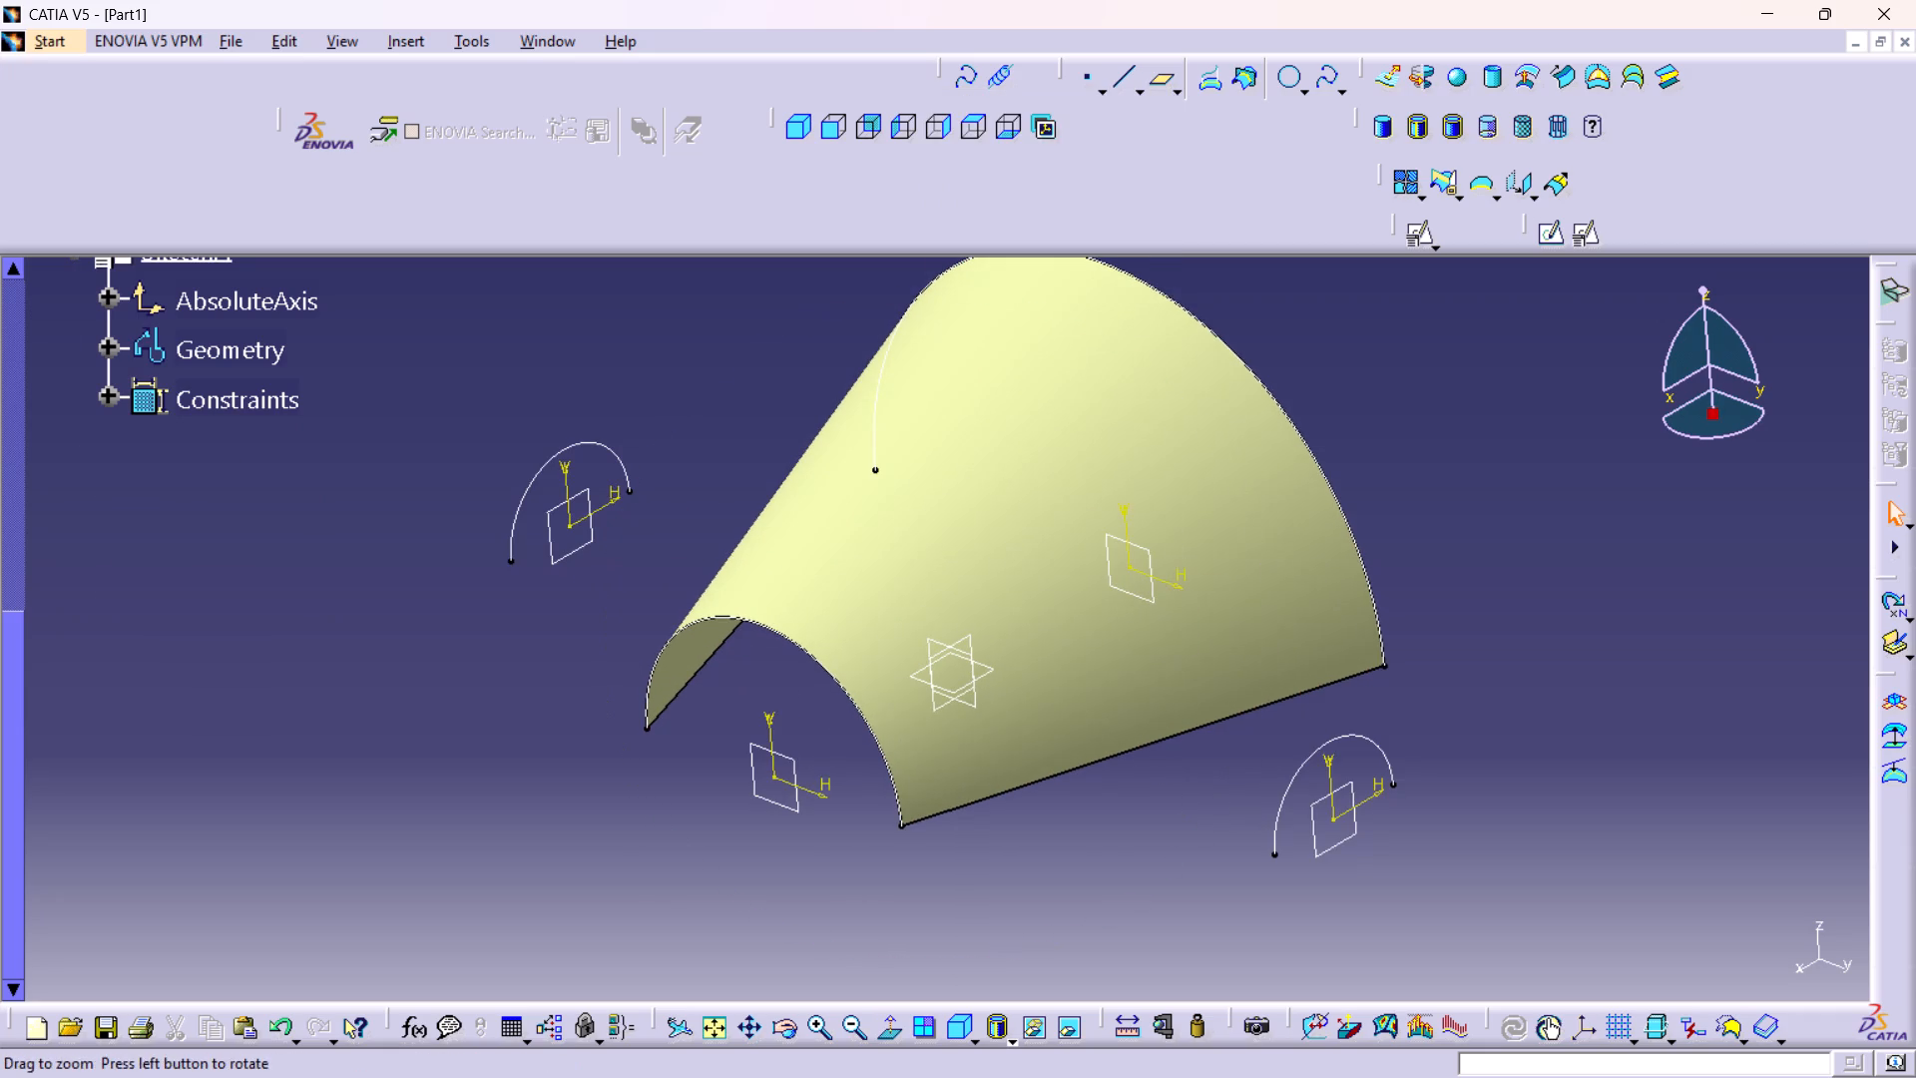
pyautogui.moveTo(1505, 536); pyautogui.dragTo(1518, 603, button='middle')
pyautogui.moveTo(1525, 604); pyautogui.dragTo(1444, 643, button='middle')
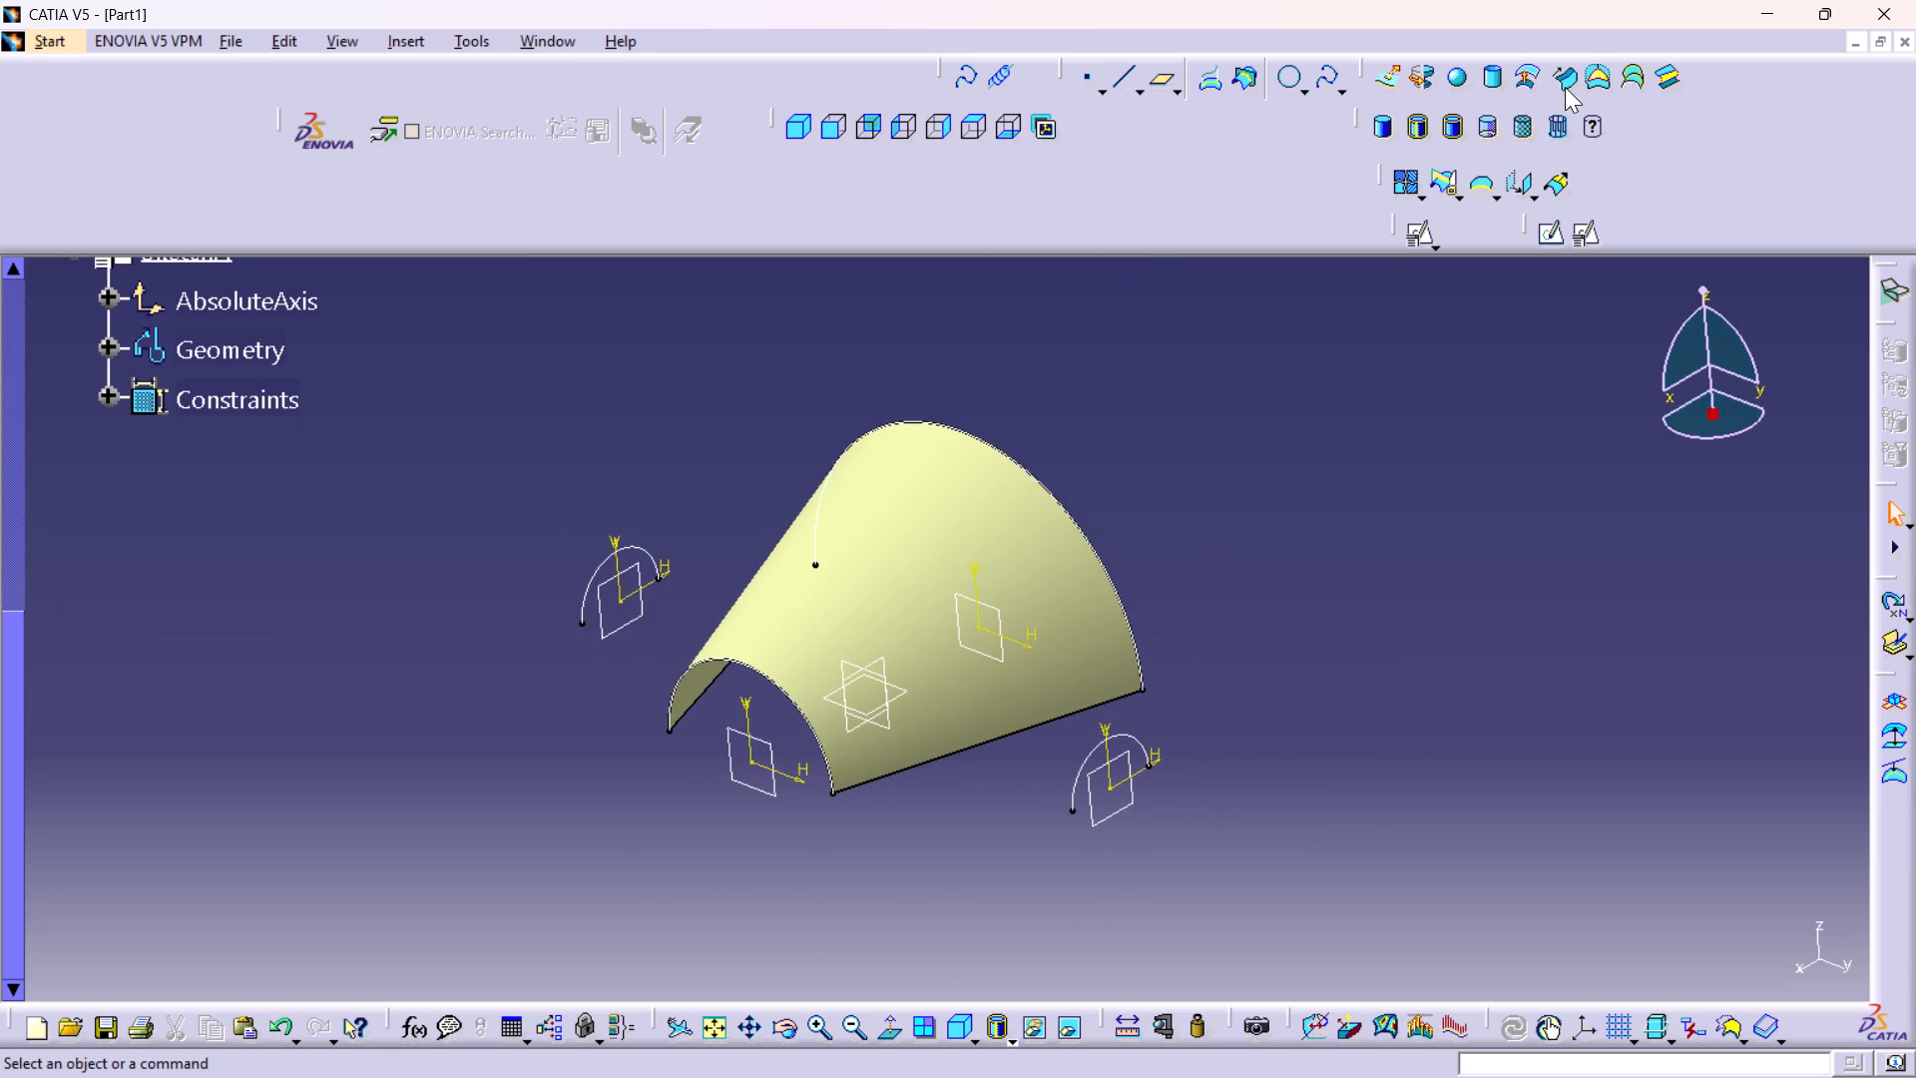
pyautogui.click(1565, 87)
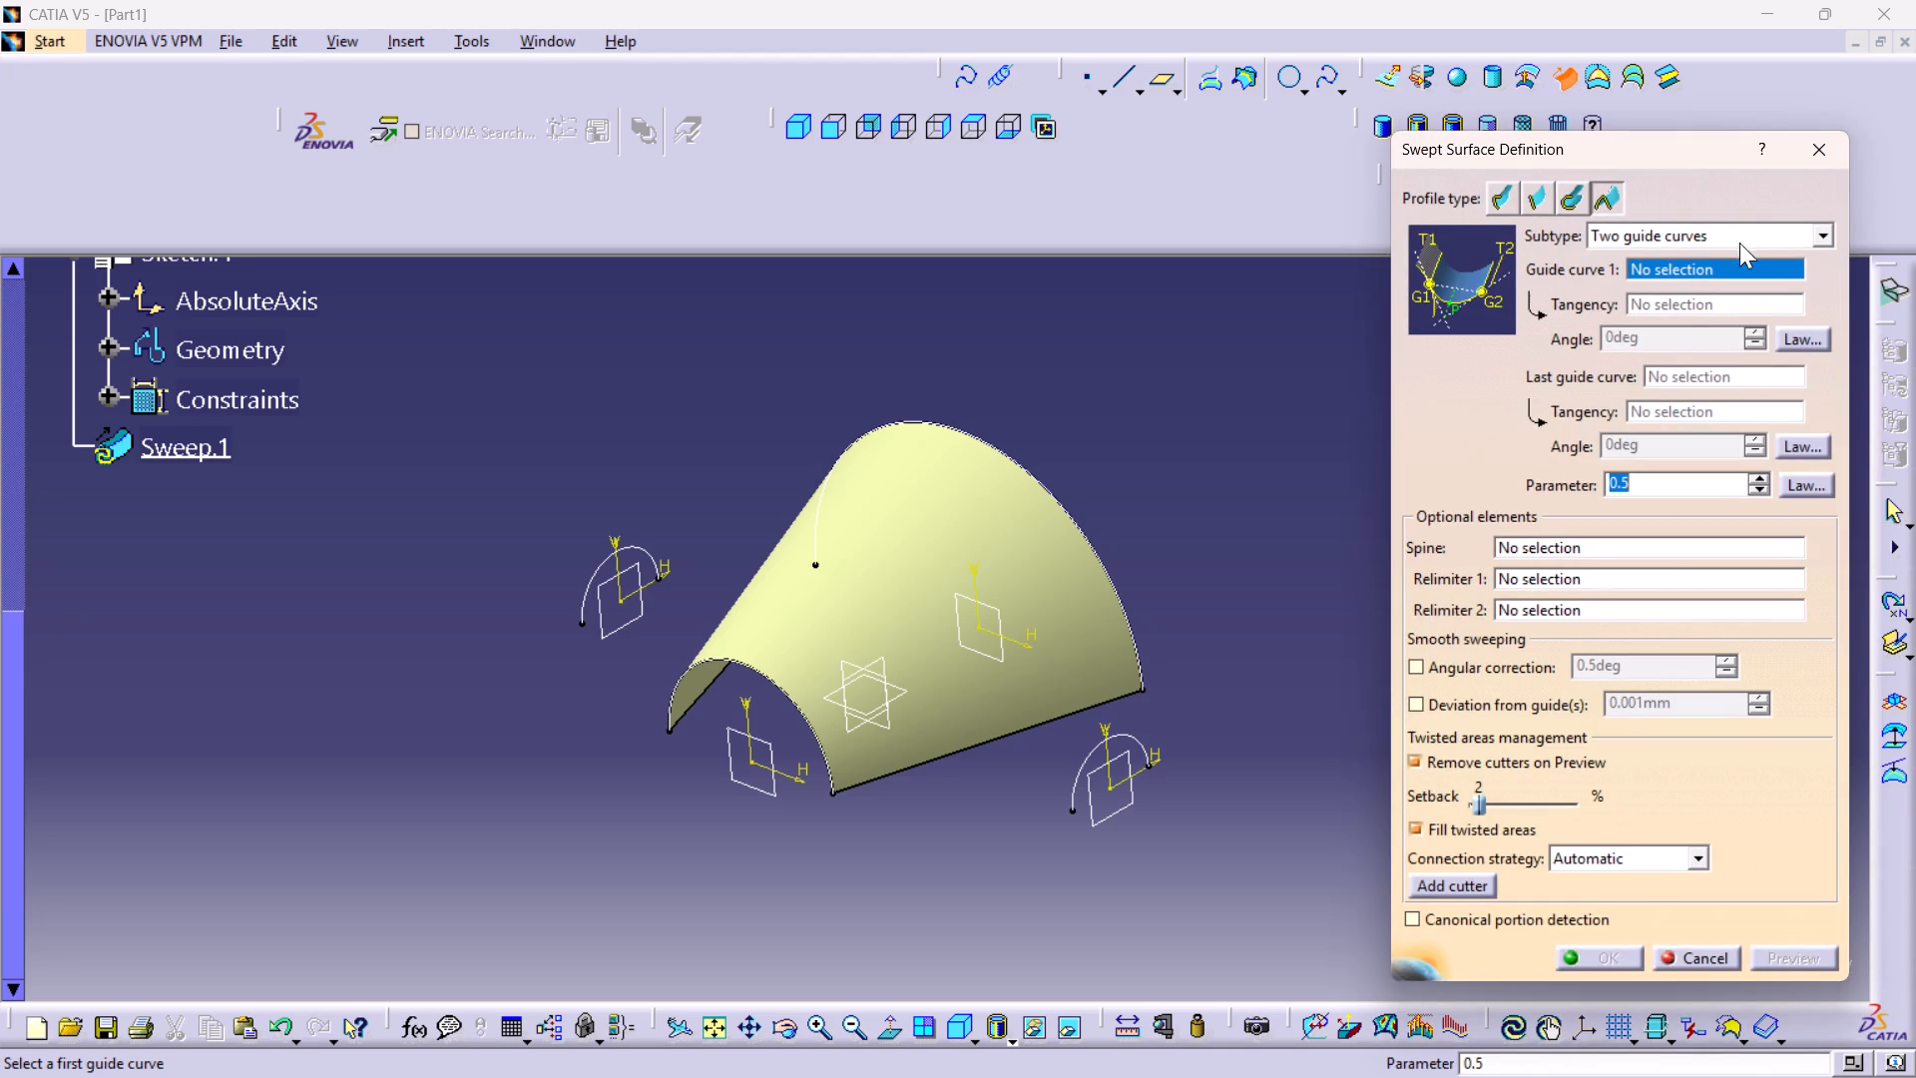
pyautogui.click(1829, 234)
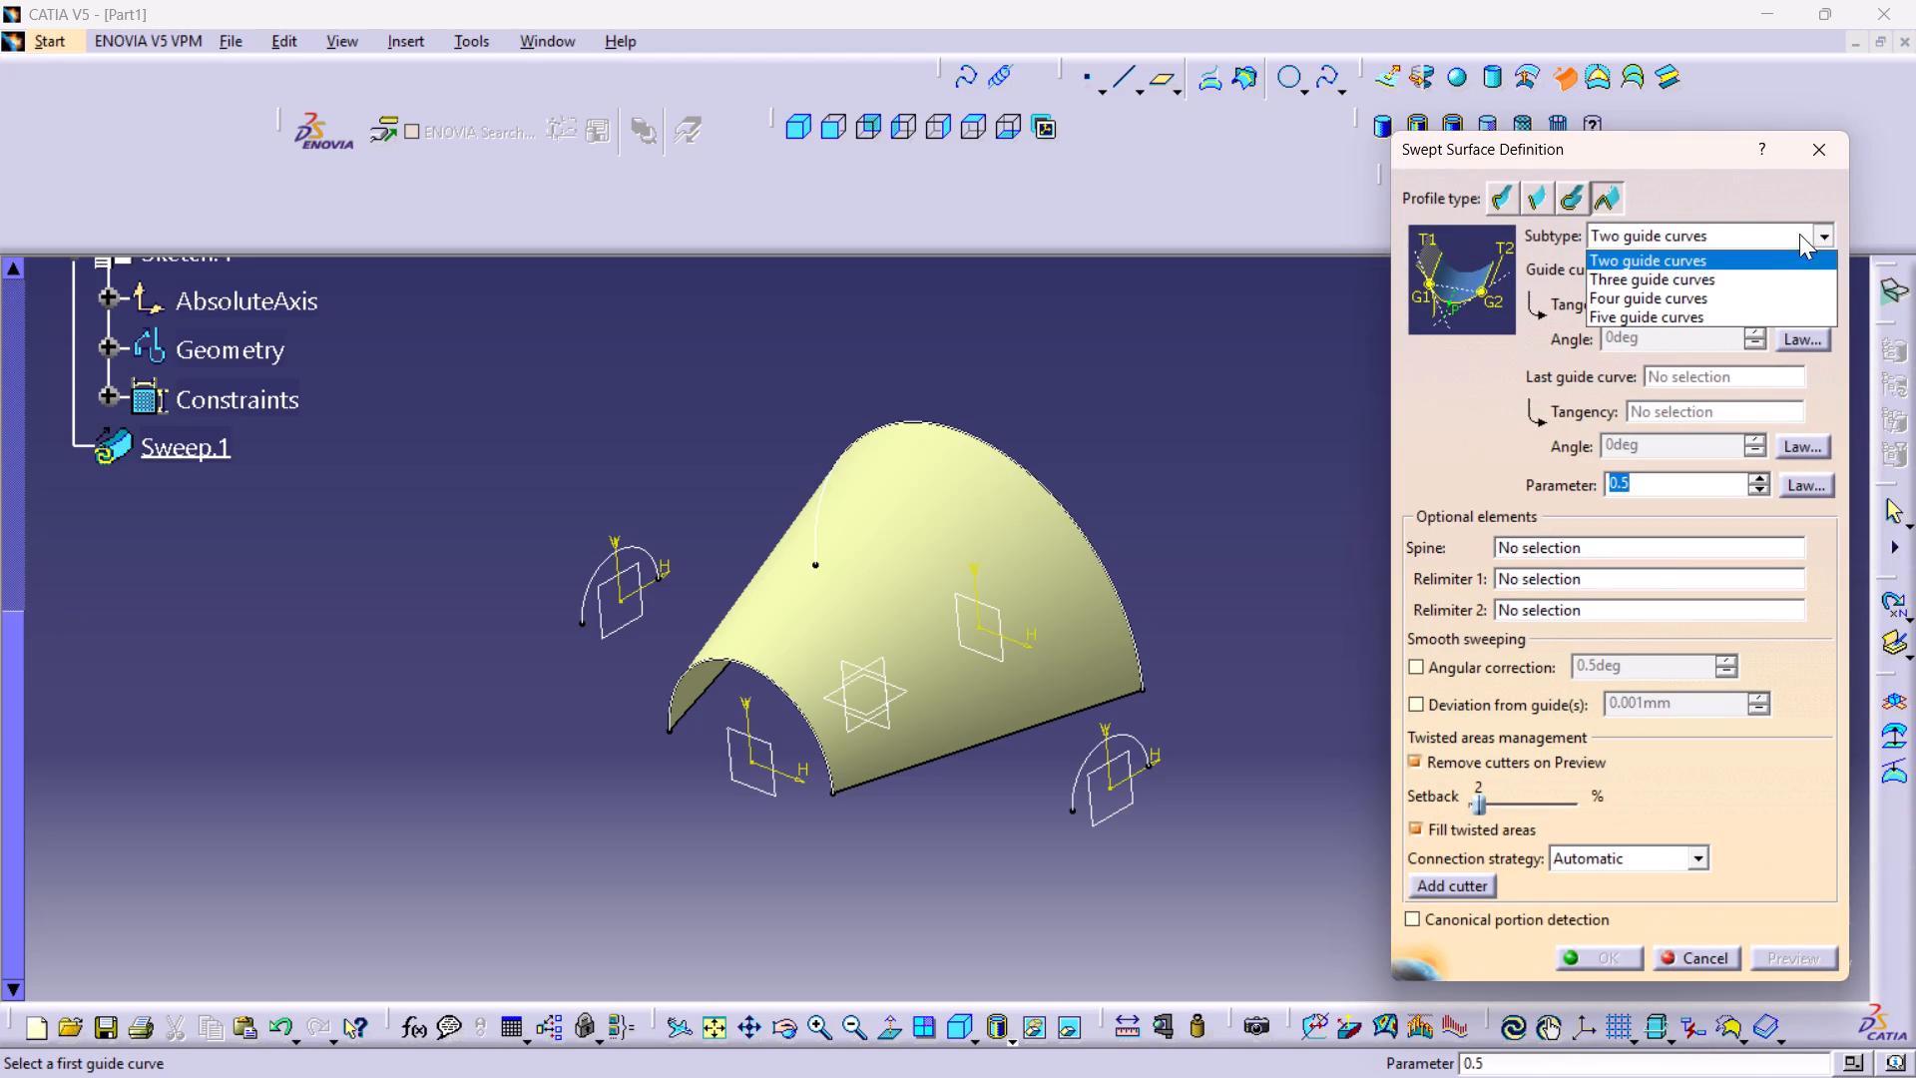
pyautogui.click(1284, 372)
pyautogui.click(1564, 202)
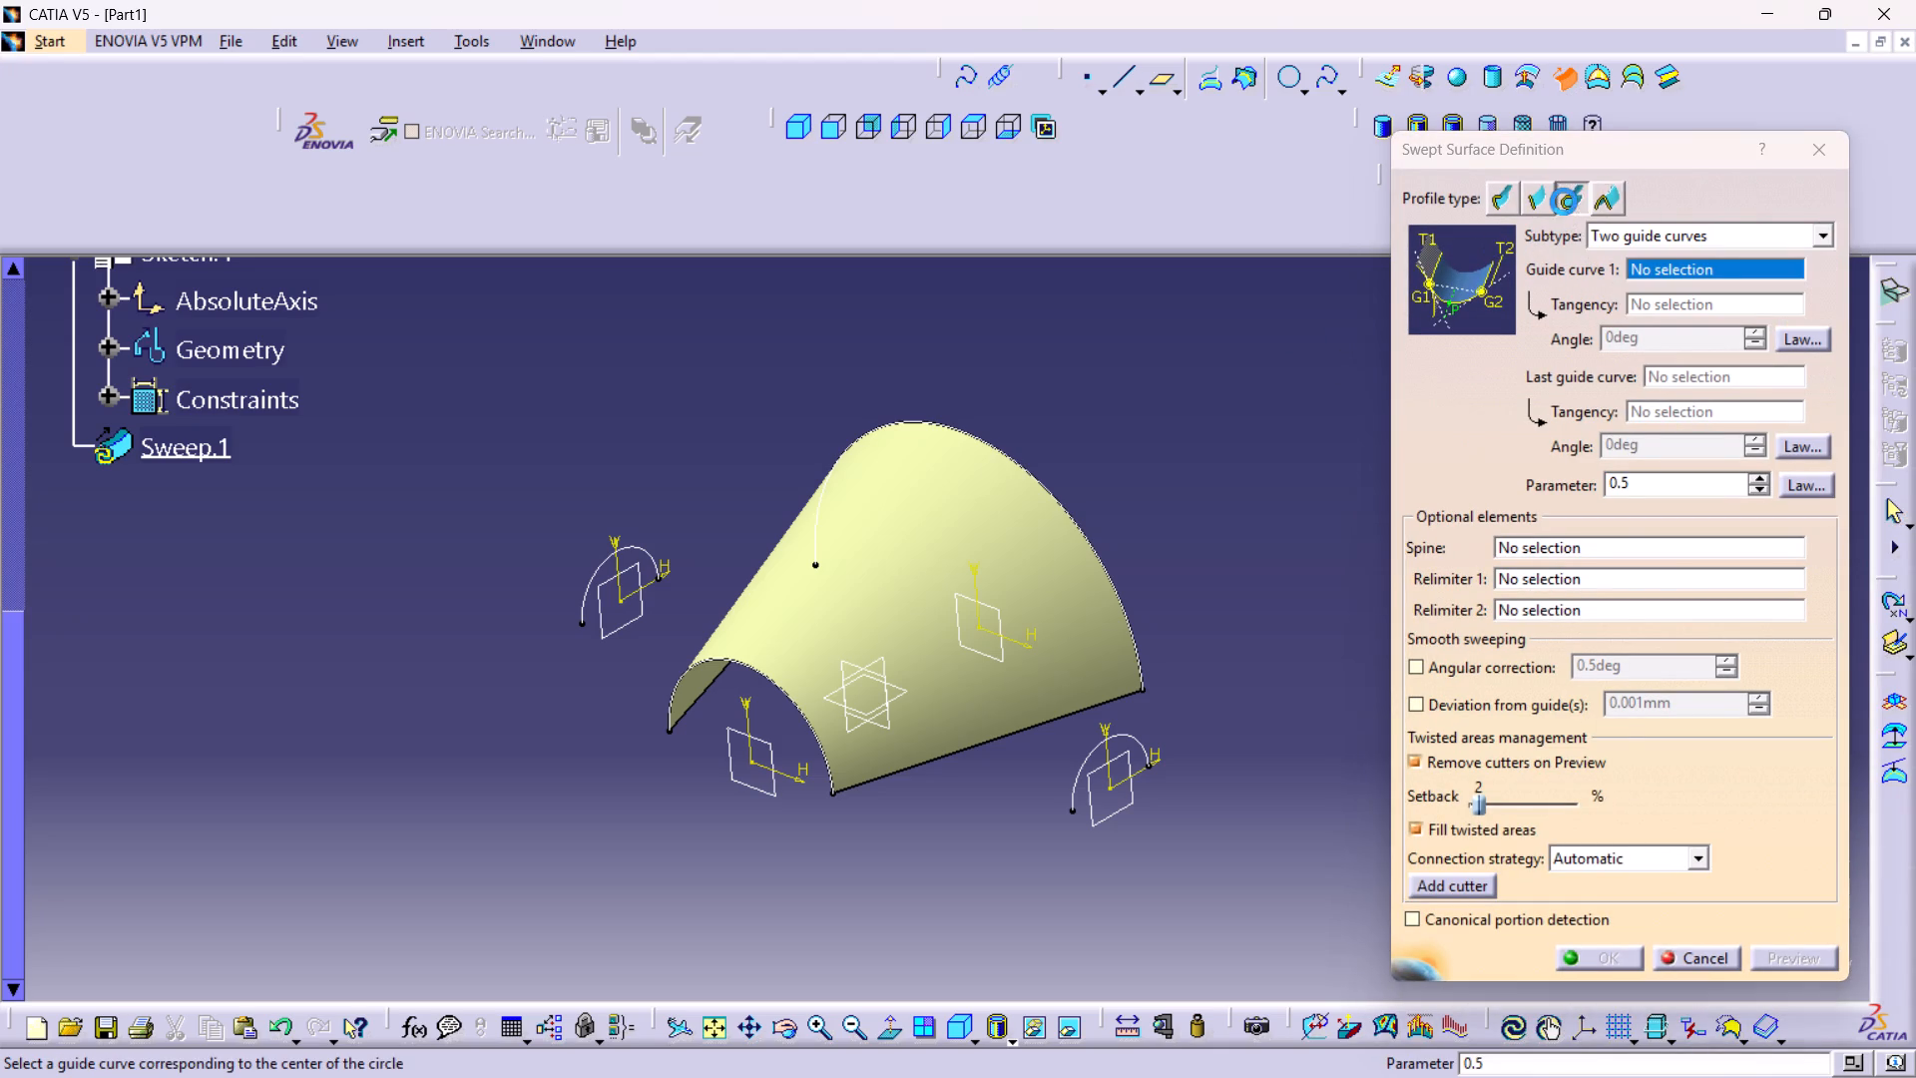
pyautogui.click(1816, 307)
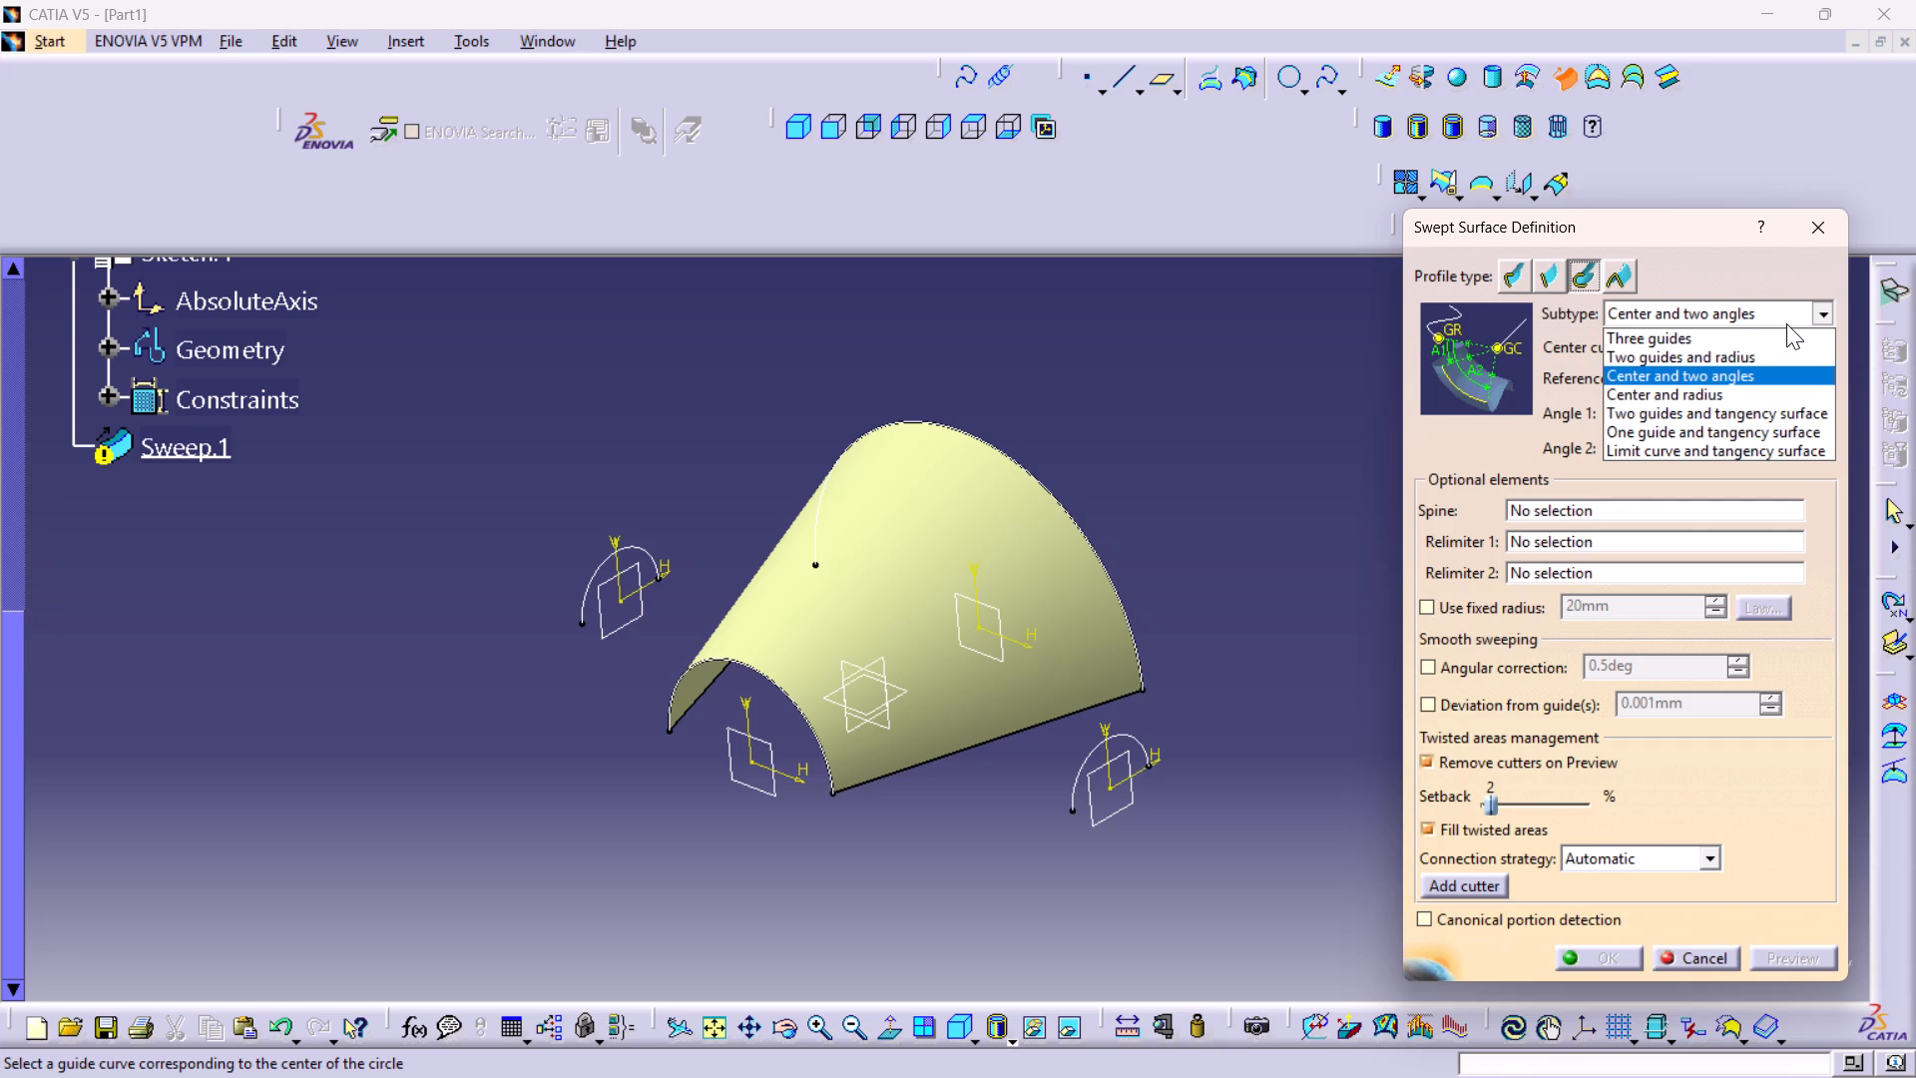
pyautogui.click(1560, 277)
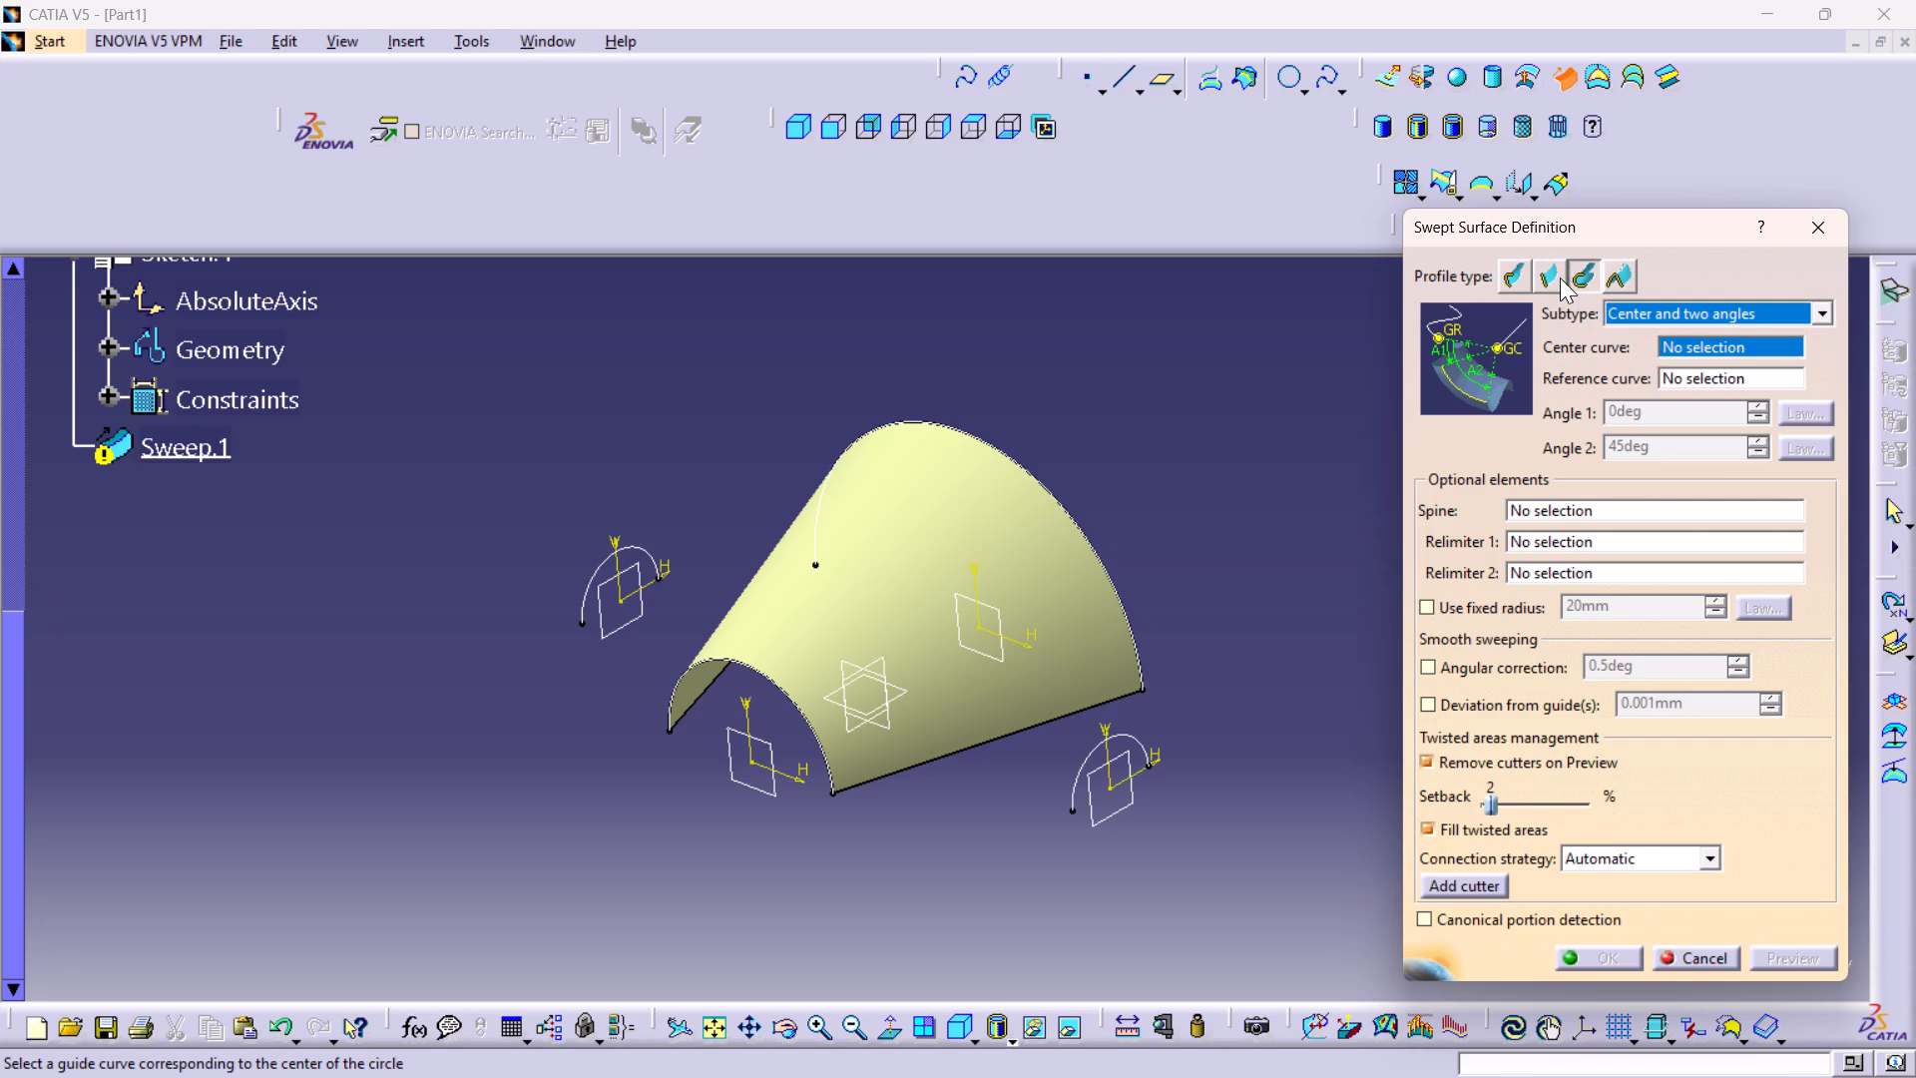
pyautogui.click(1548, 280)
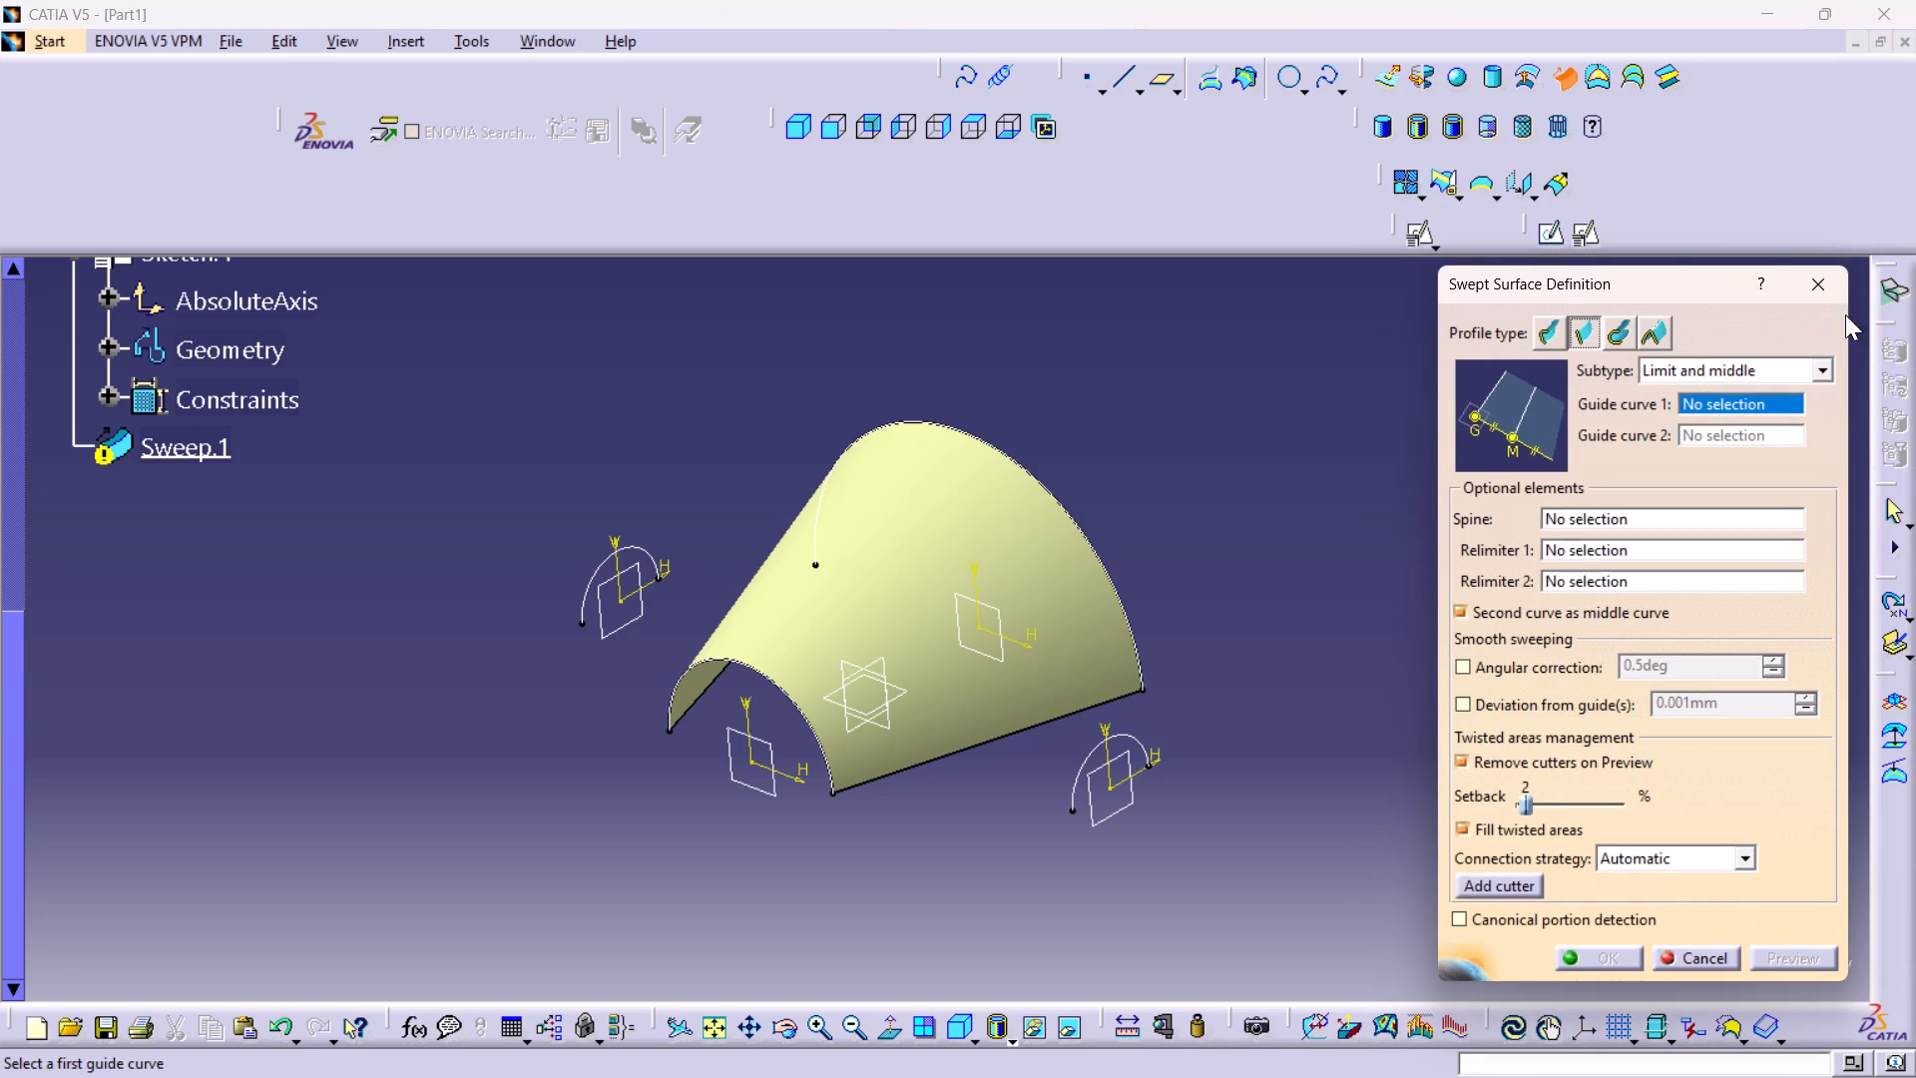
pyautogui.click(1824, 369)
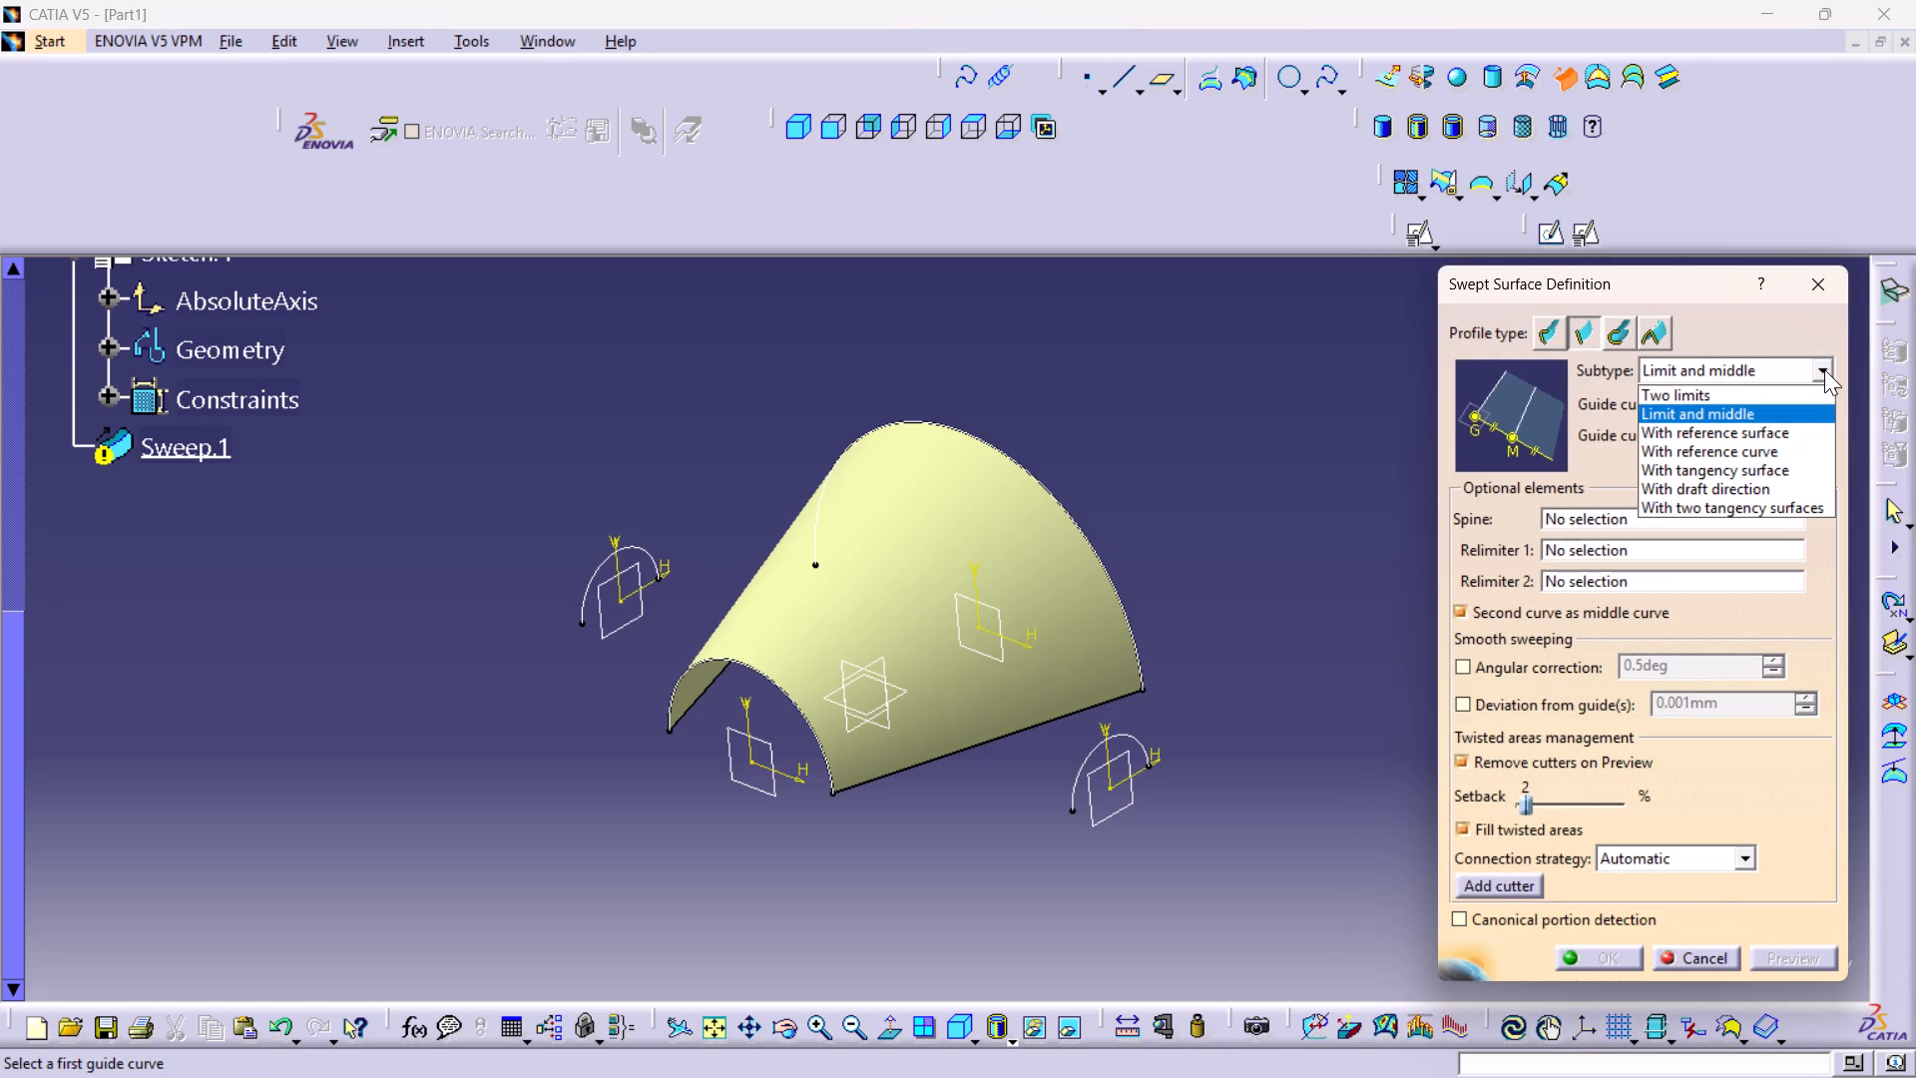
pyautogui.click(1726, 482)
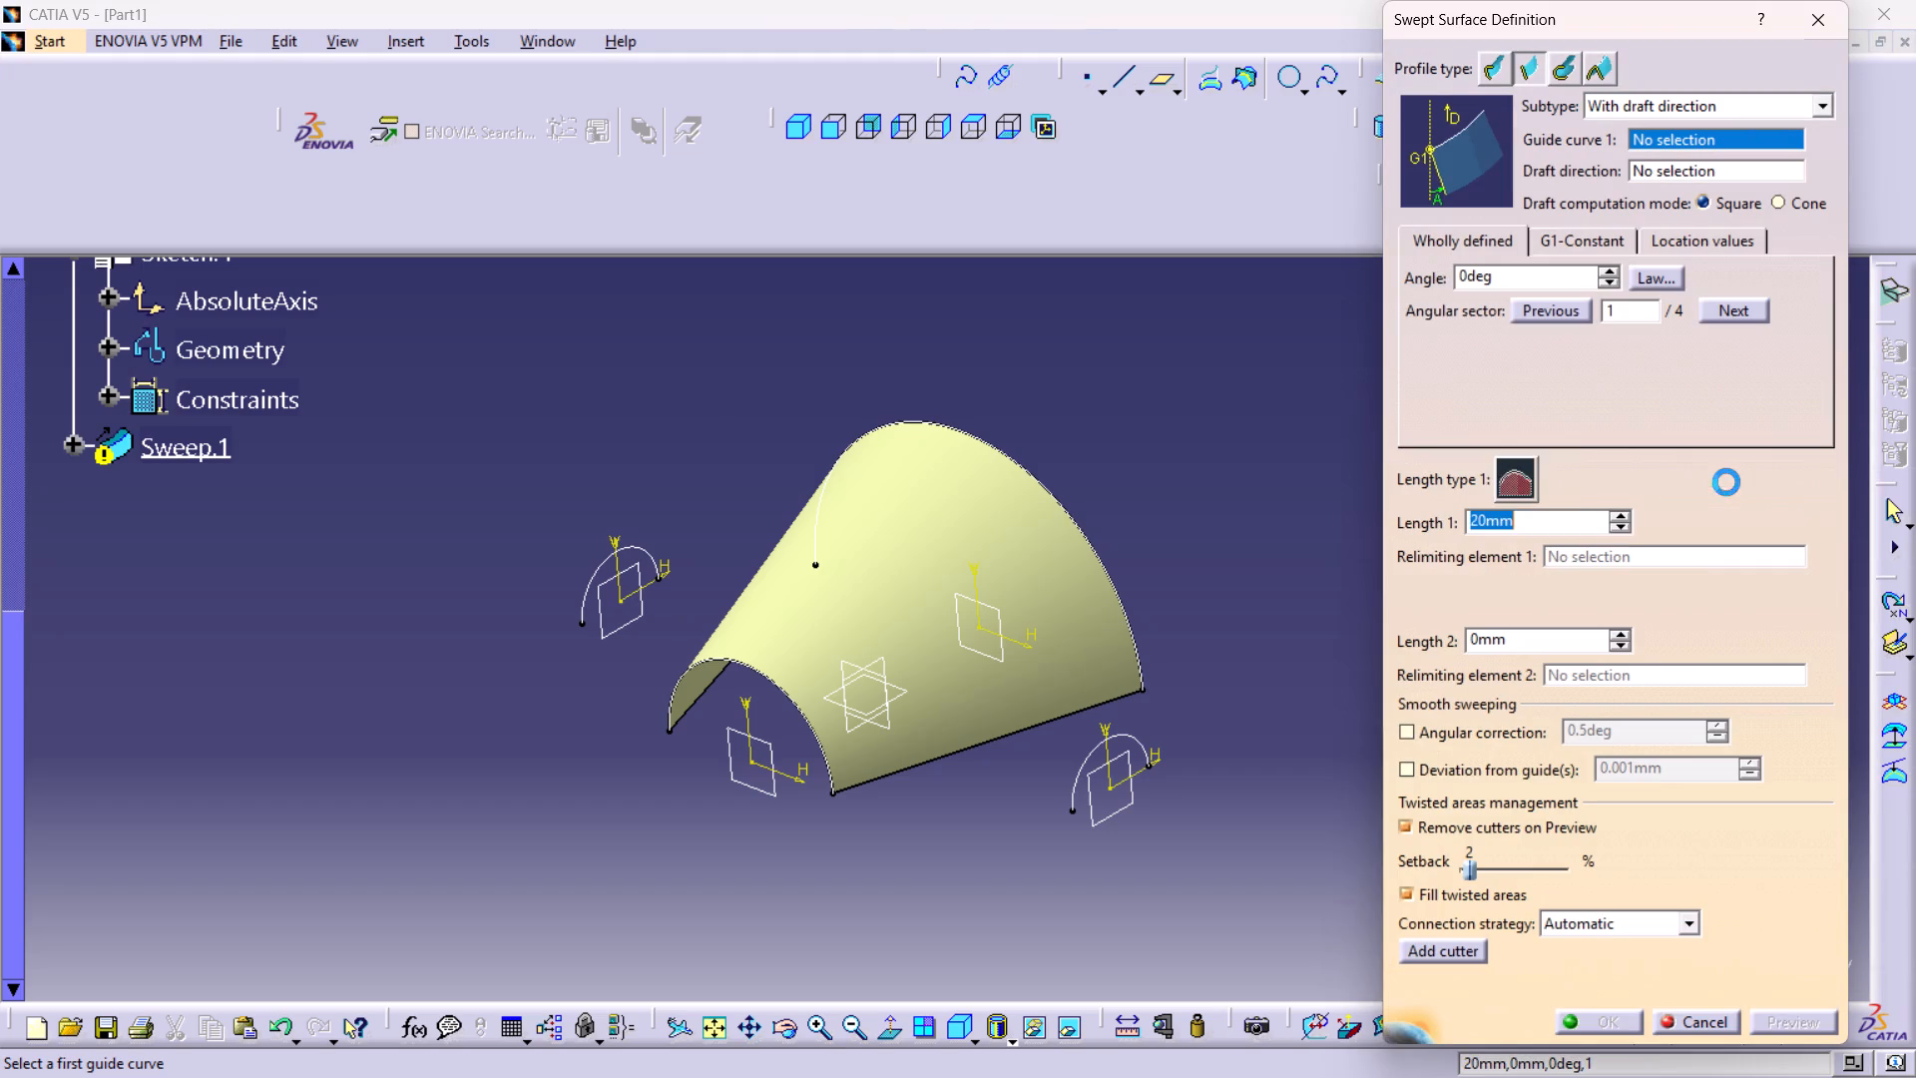
# Create the sweep from guide curve Sketch.3 with Y Component draft direction, 9deg angle and Length 1 of 100 mm.
pyautogui.doubleClick(1515, 274)
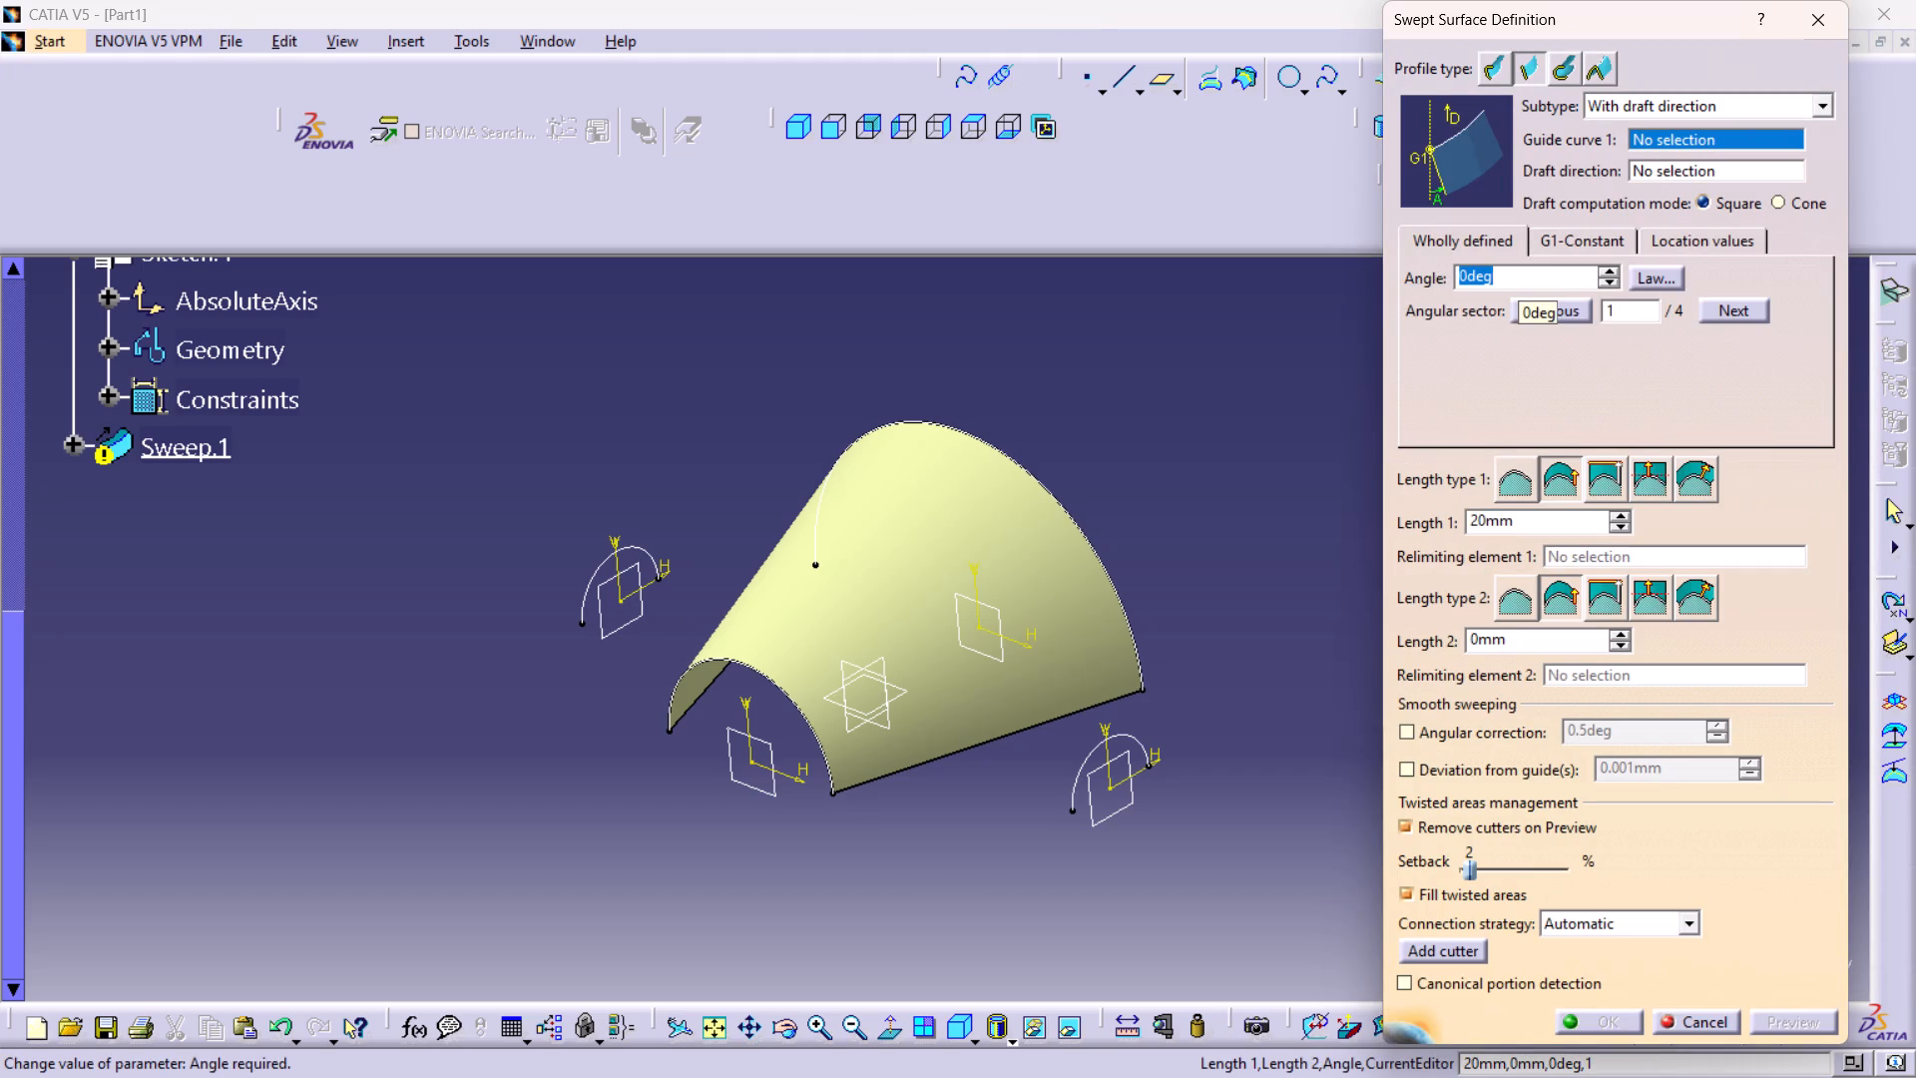
pyautogui.press('9')
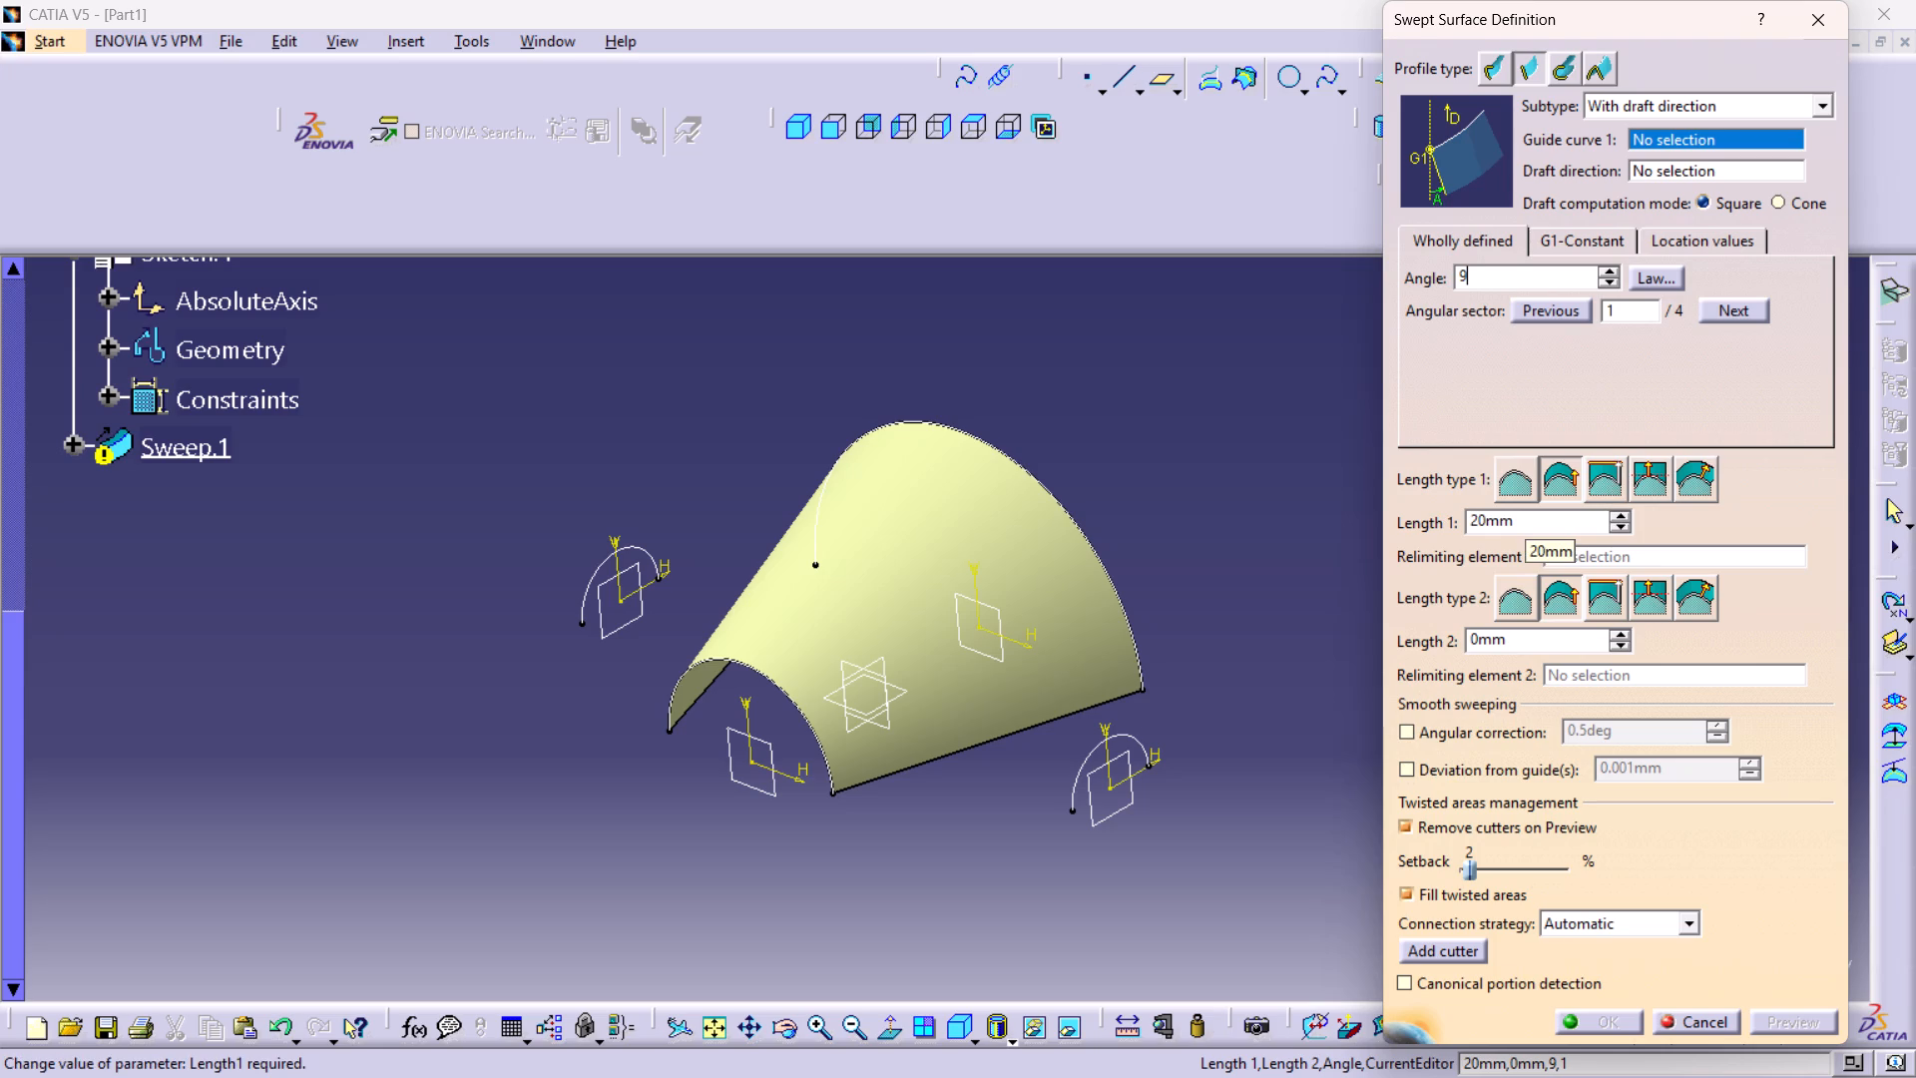
pyautogui.doubleClick(1520, 525)
pyautogui.write('100')
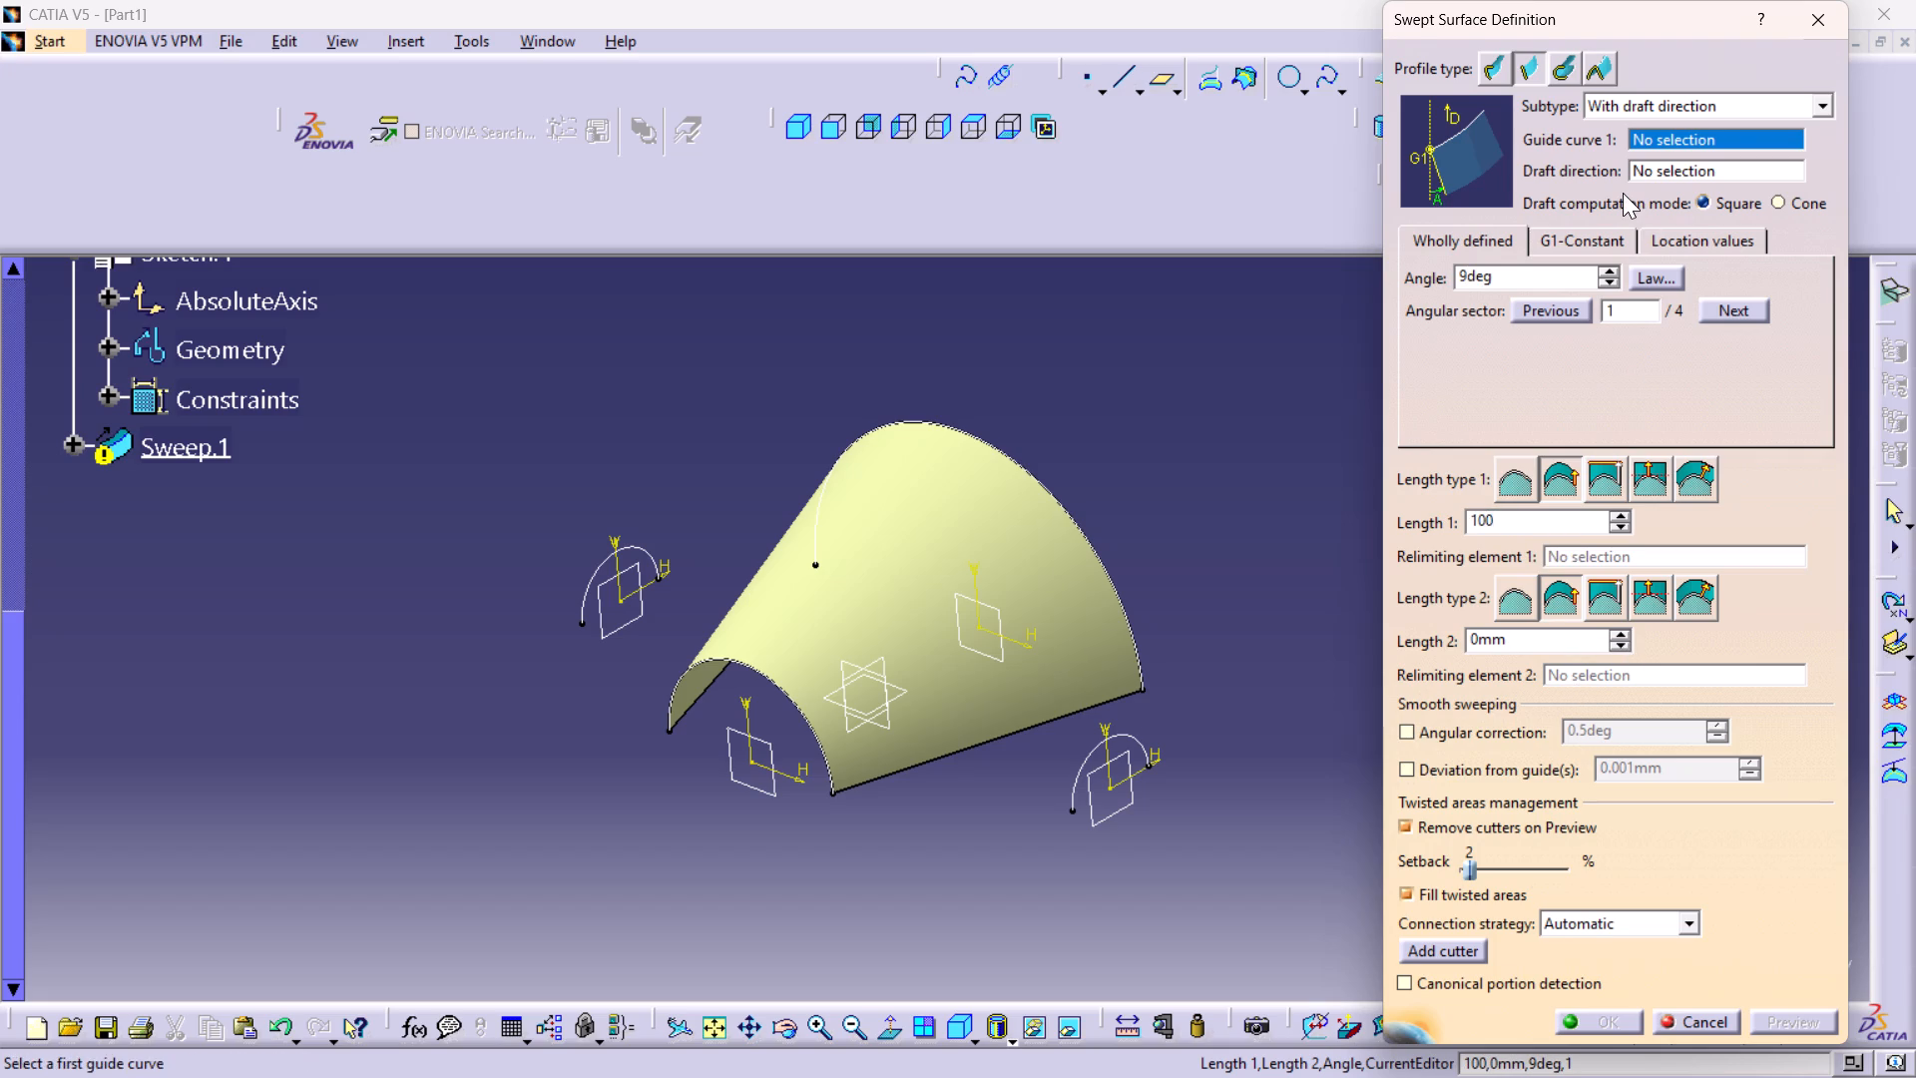
pyautogui.rightClick(1680, 170)
pyautogui.click(1737, 309)
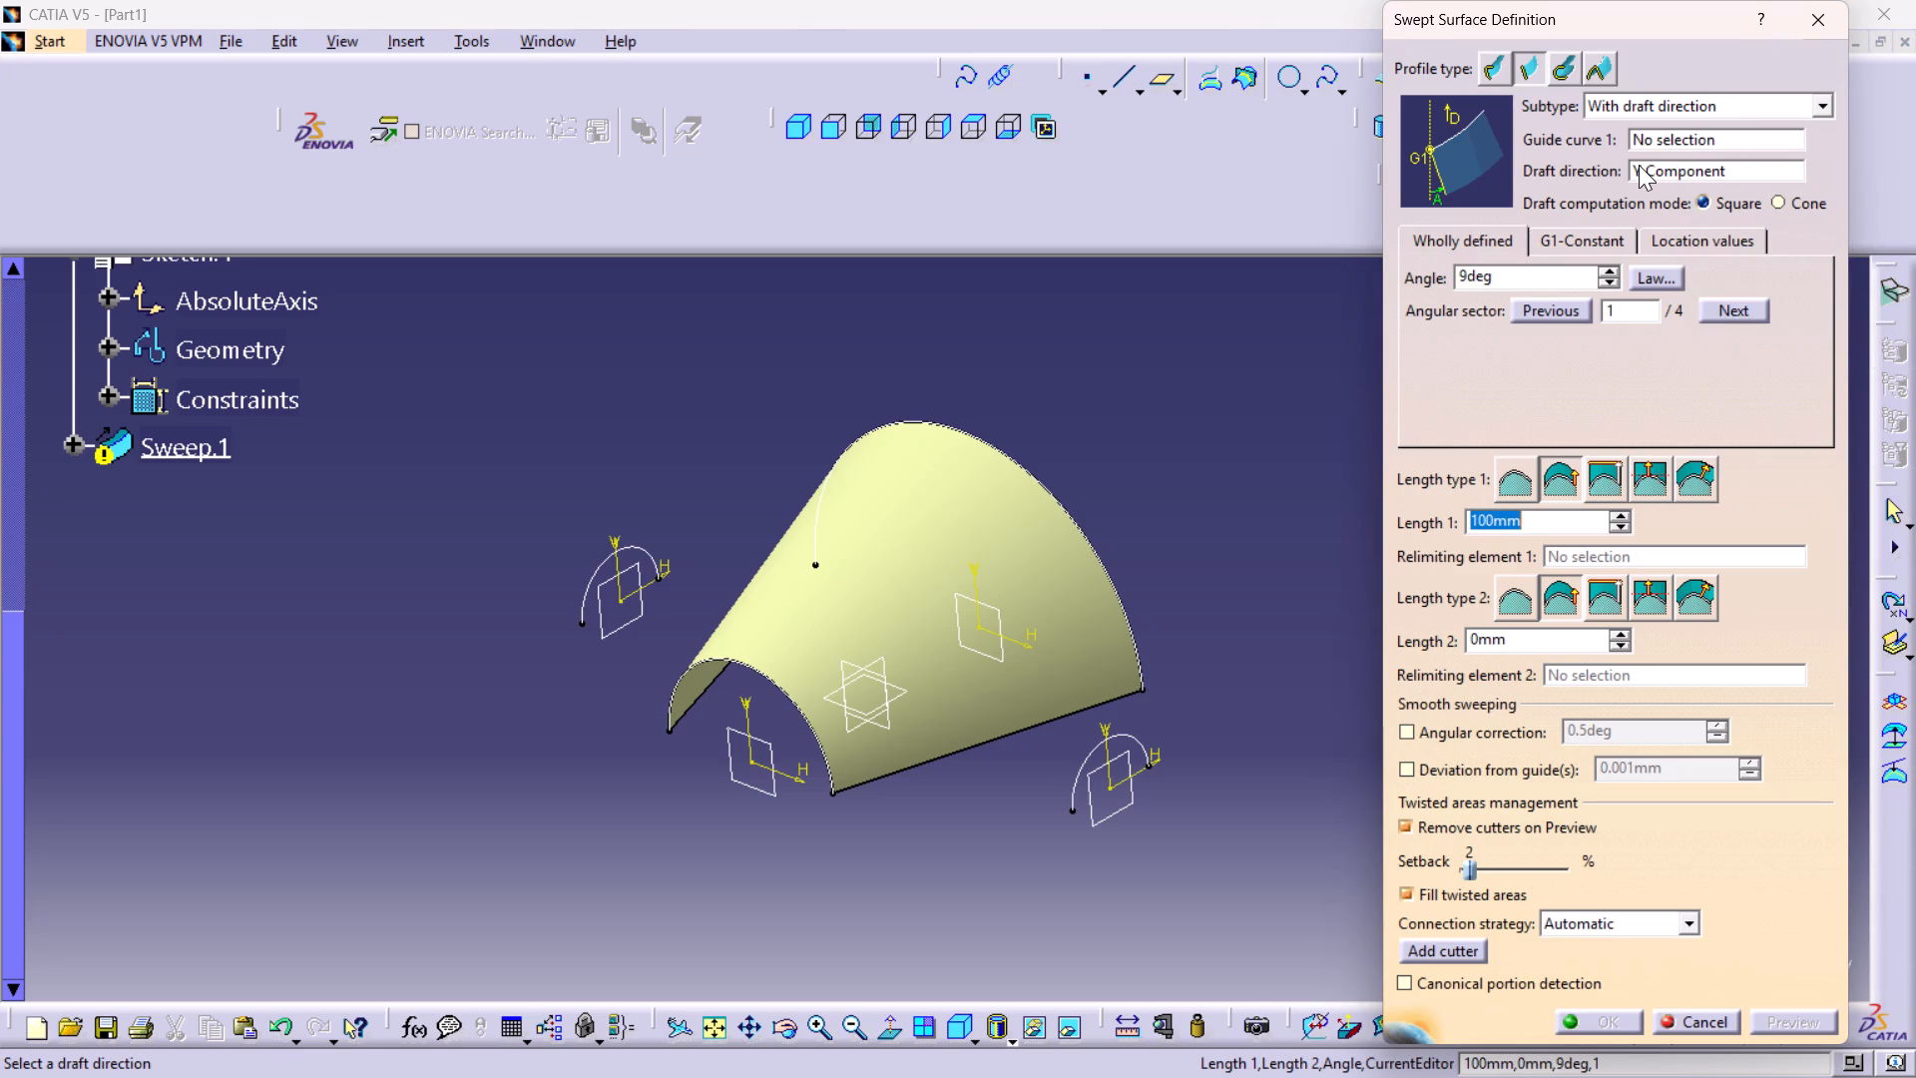
pyautogui.click(1118, 733)
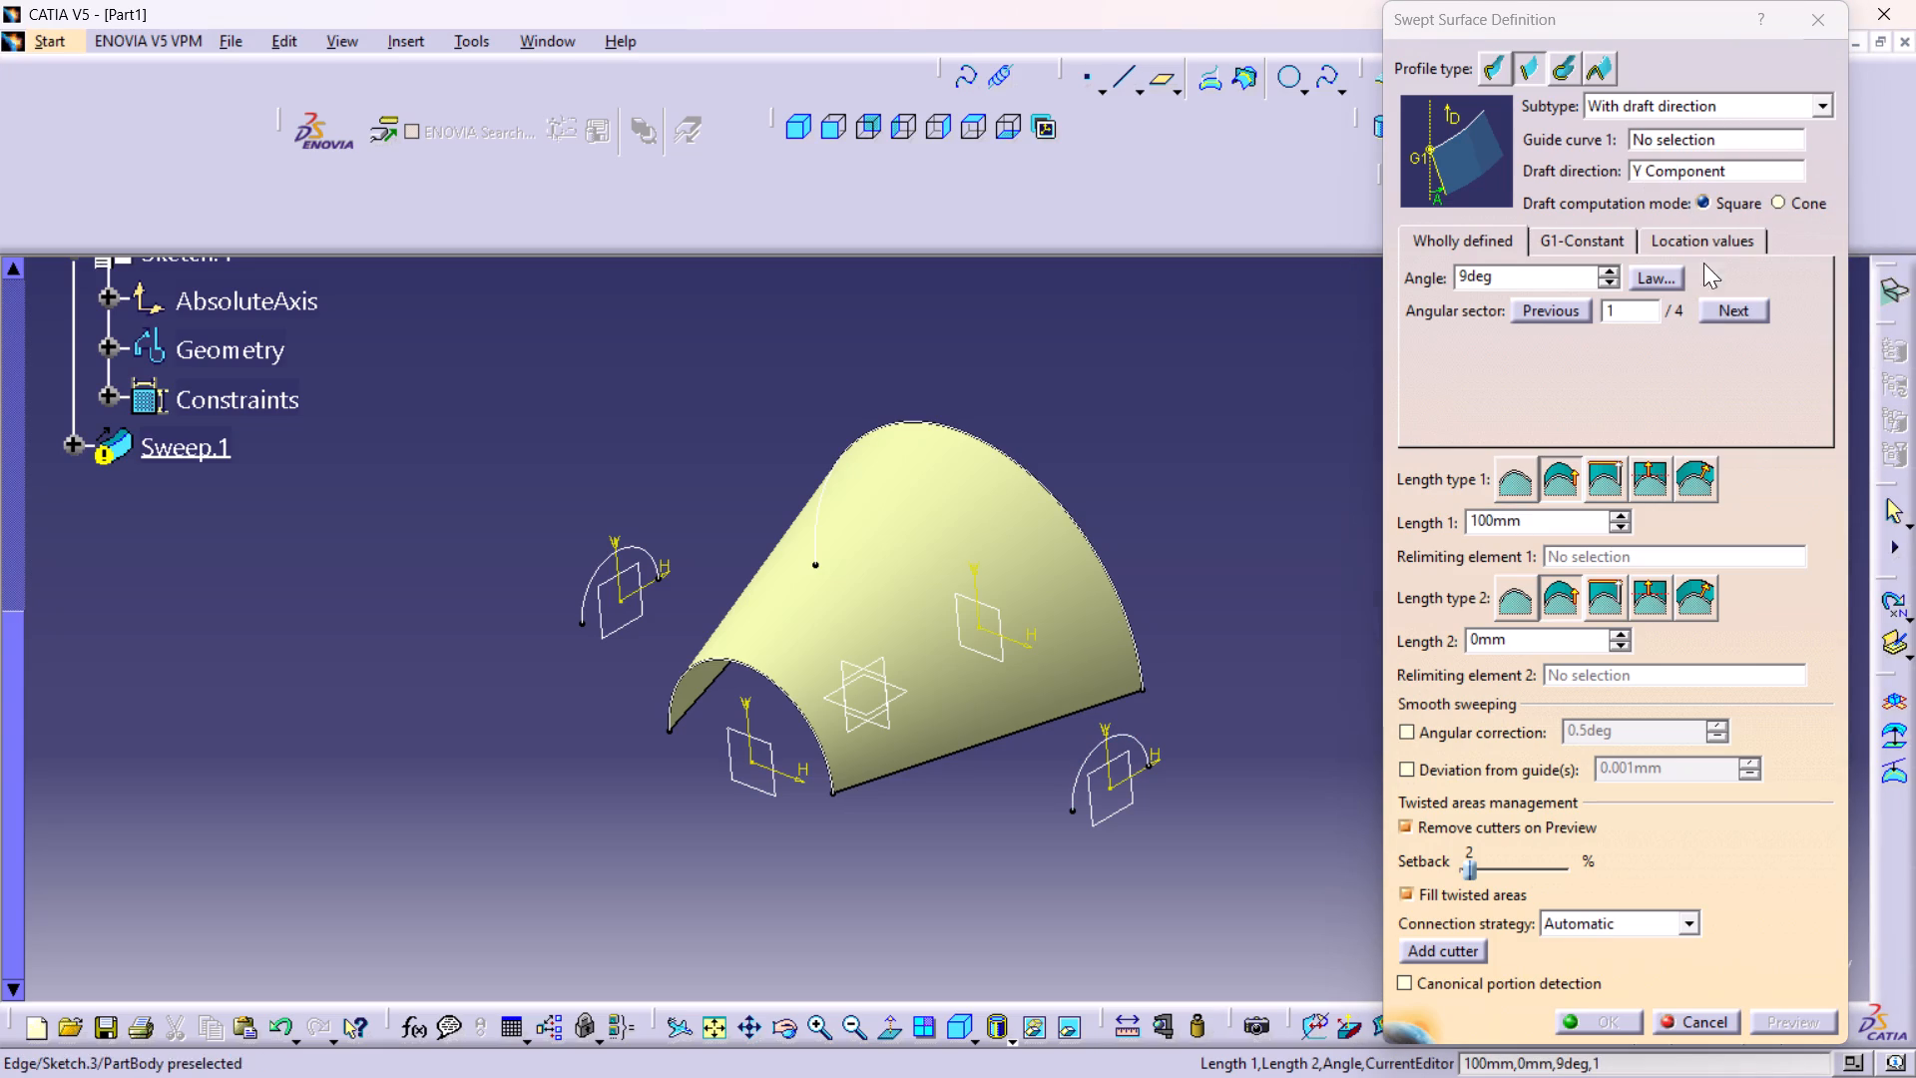
pyautogui.click(1718, 143)
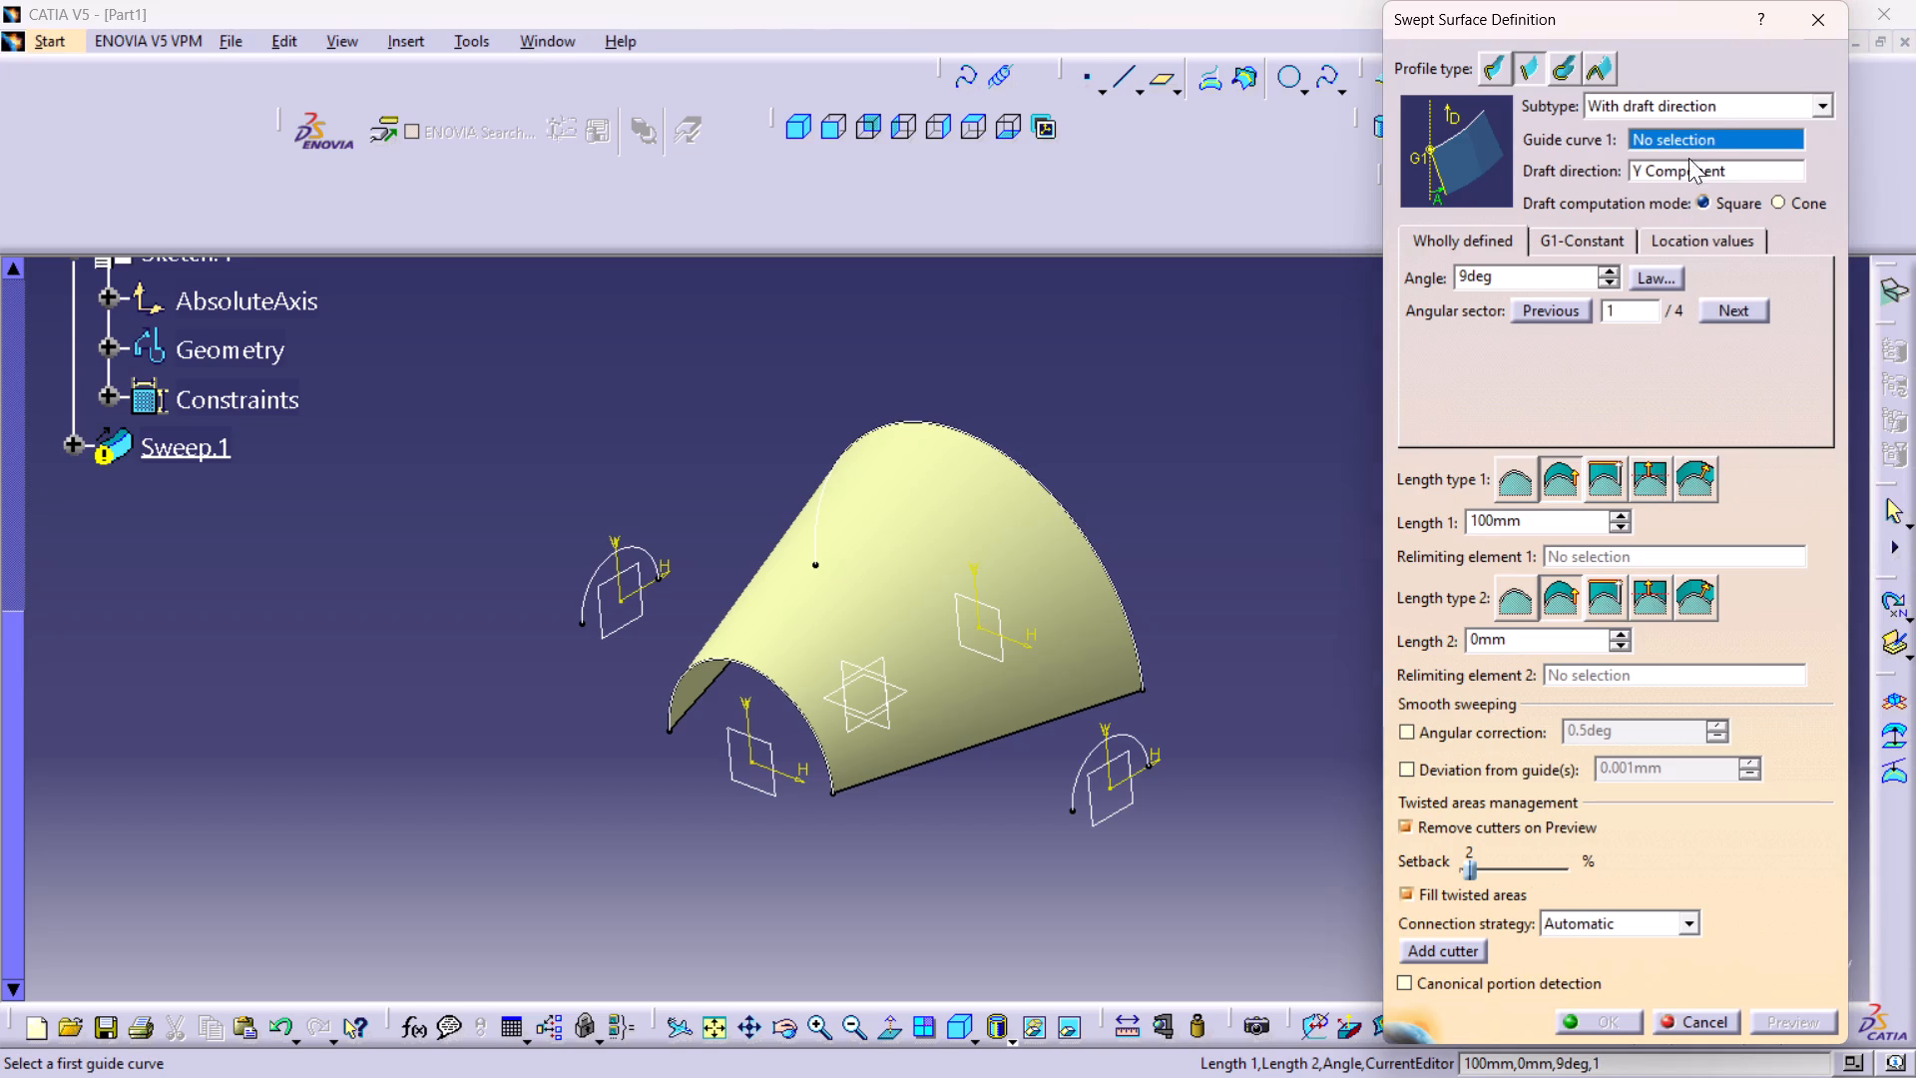
pyautogui.click(1139, 732)
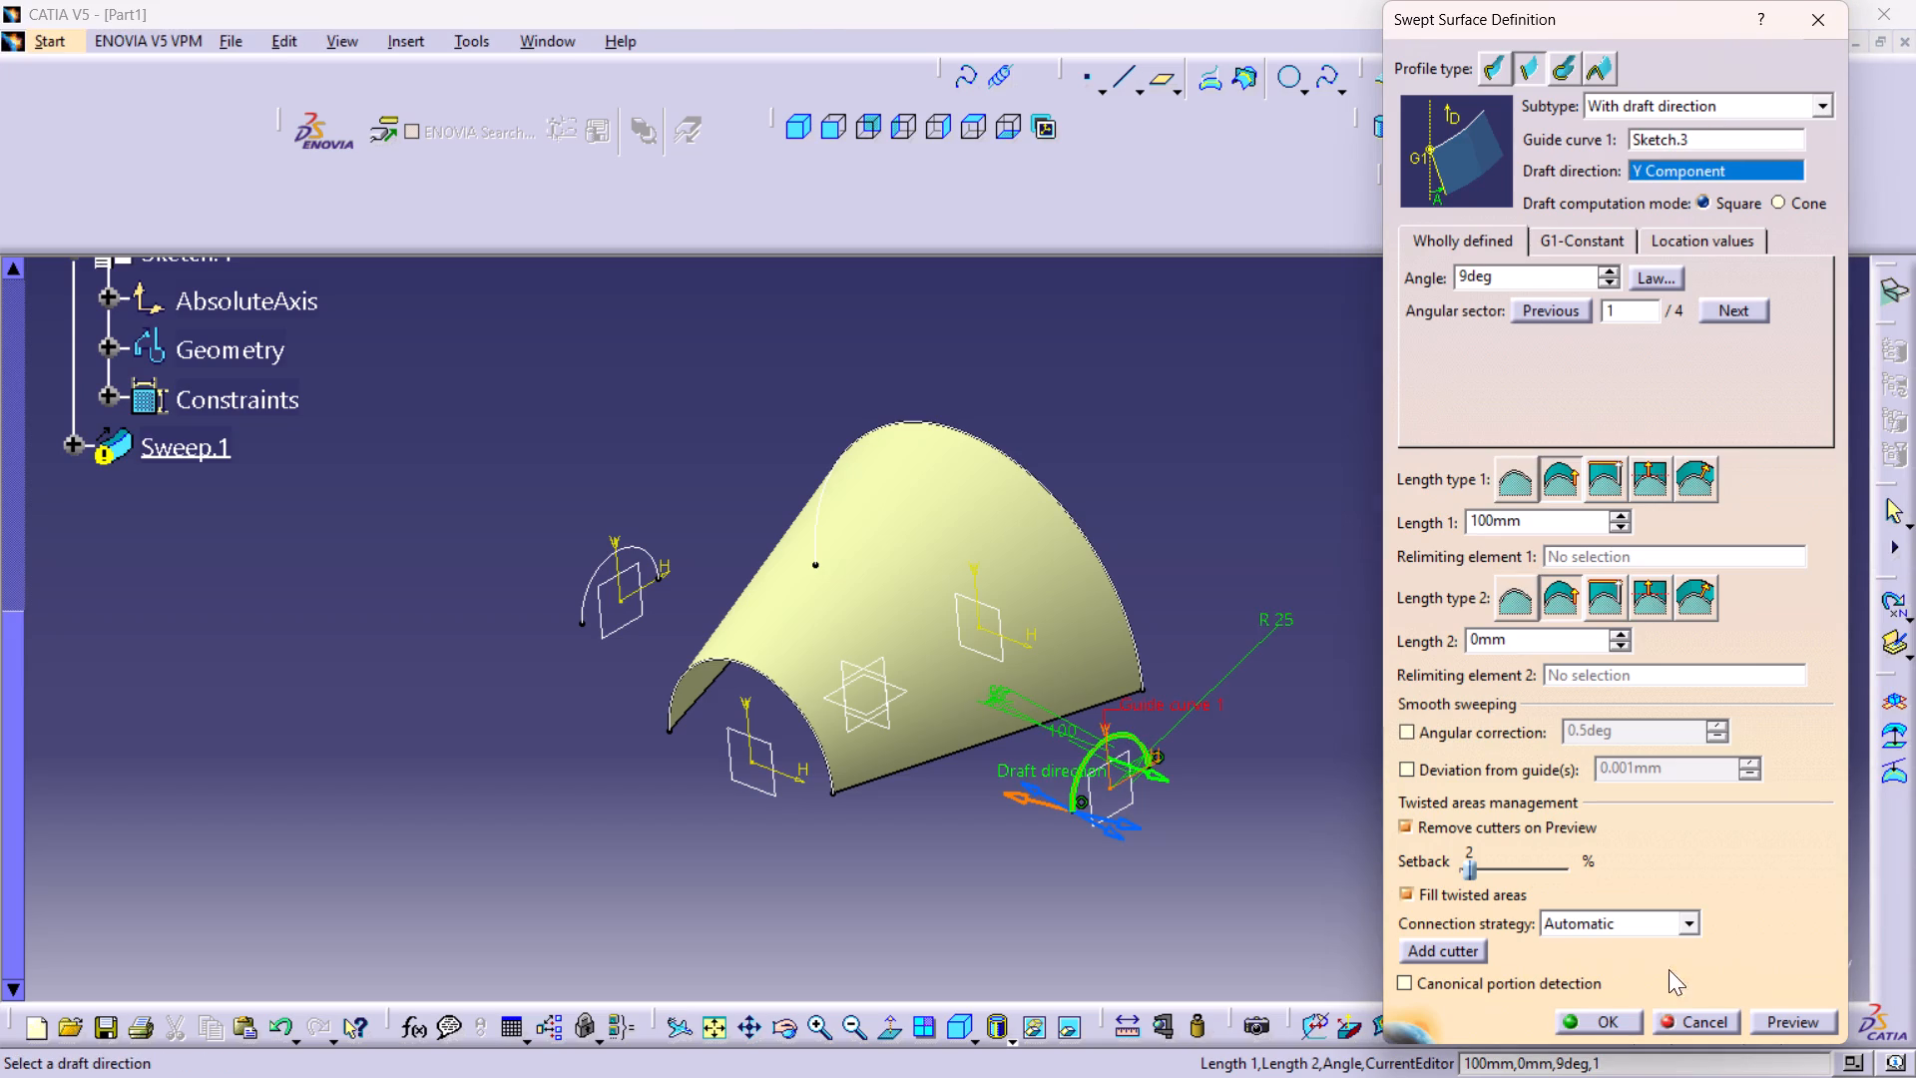
pyautogui.click(1794, 1025)
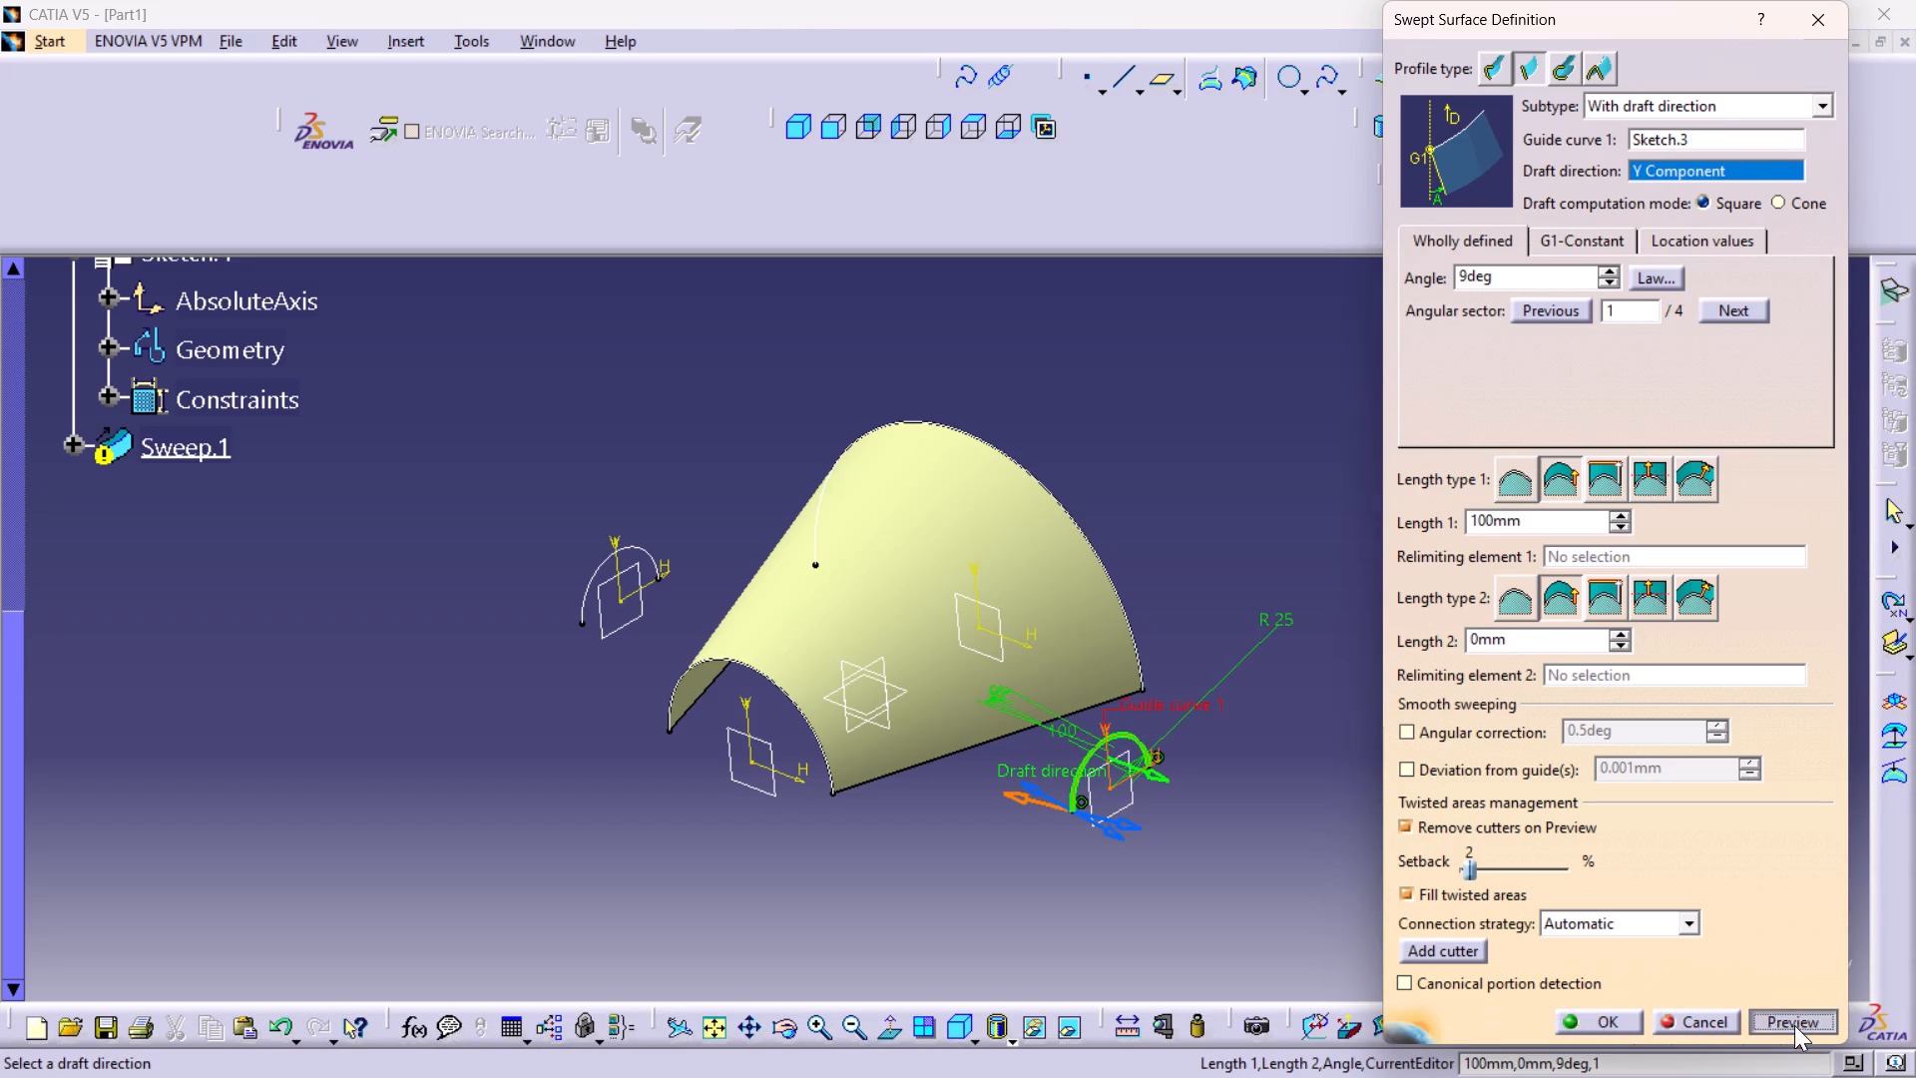
pyautogui.click(1597, 1023)
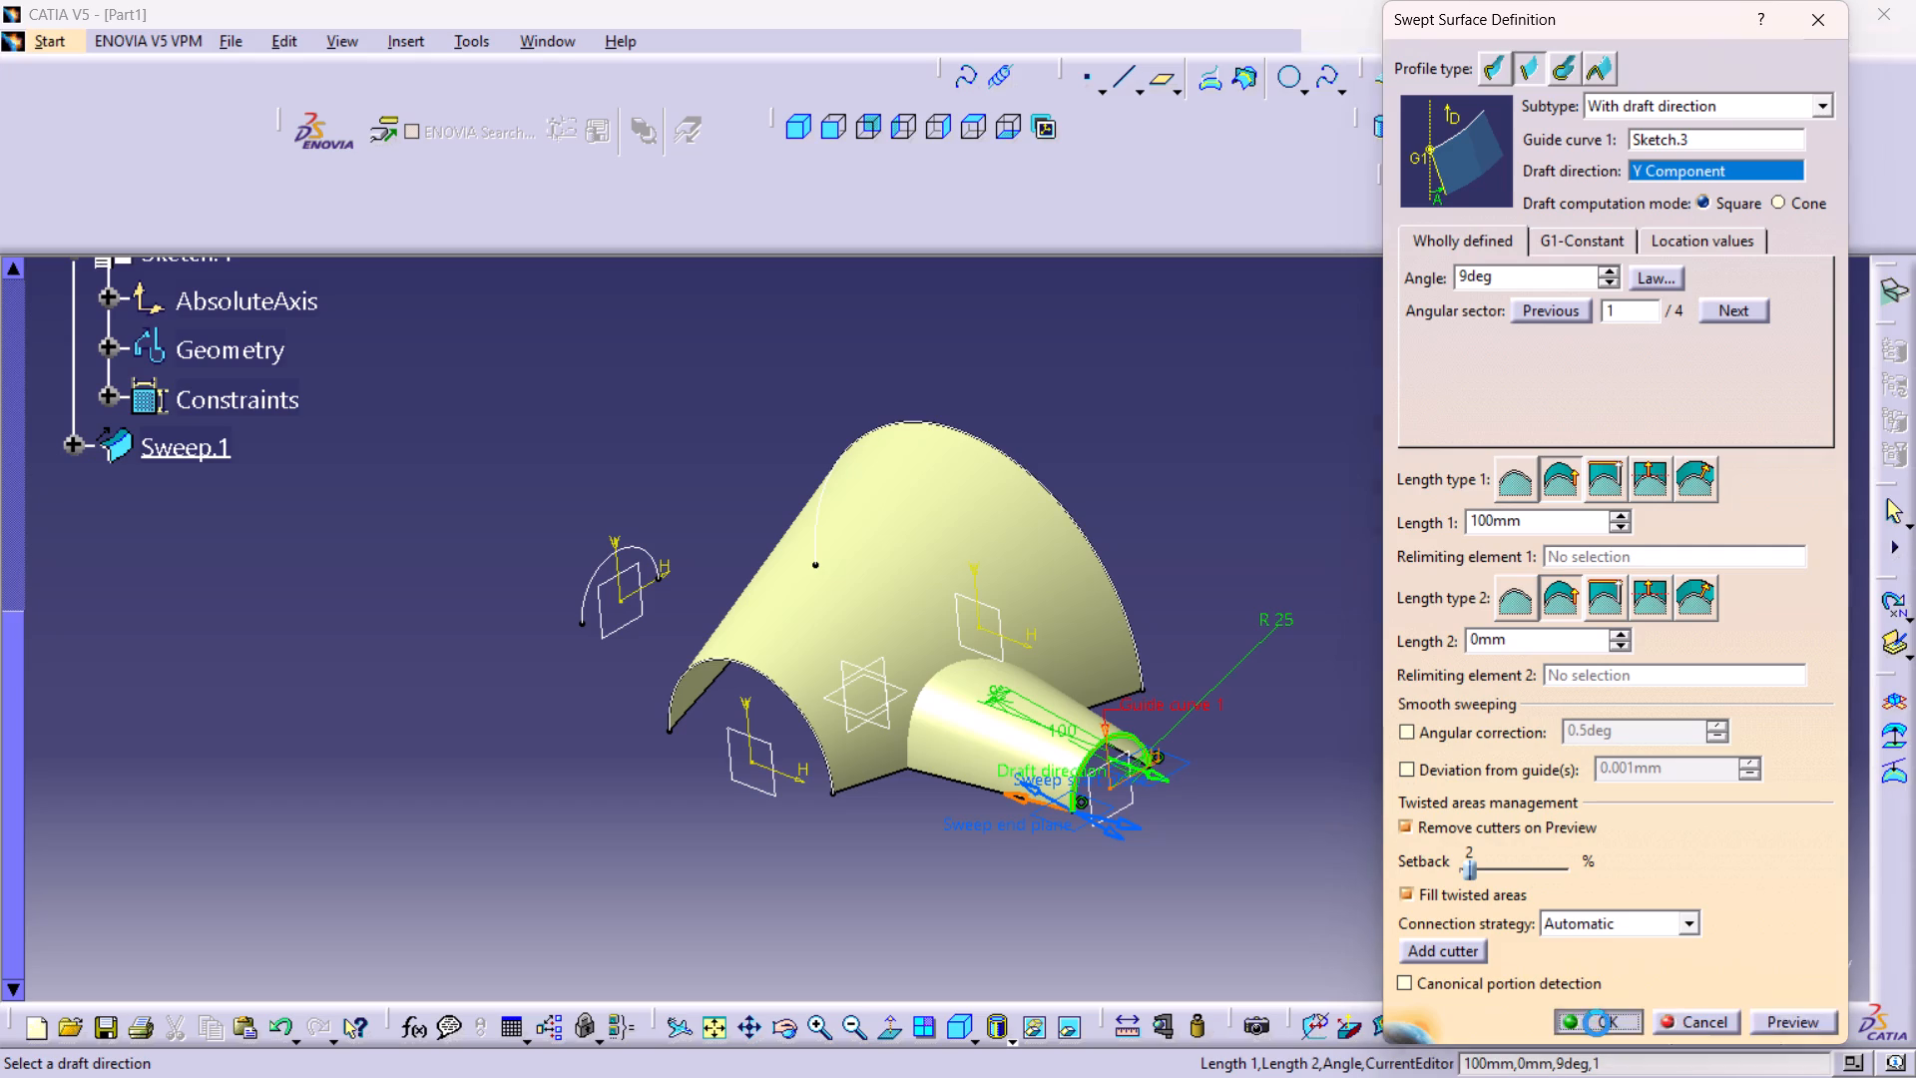
# Examine how the new swept branch meets the main multi-sections surface, from above, below and the open ends.
pyautogui.moveTo(977, 831); pyautogui.dragTo(966, 737, button='middle')
pyautogui.rightClick(977, 831)
pyautogui.rightClick(954, 697)
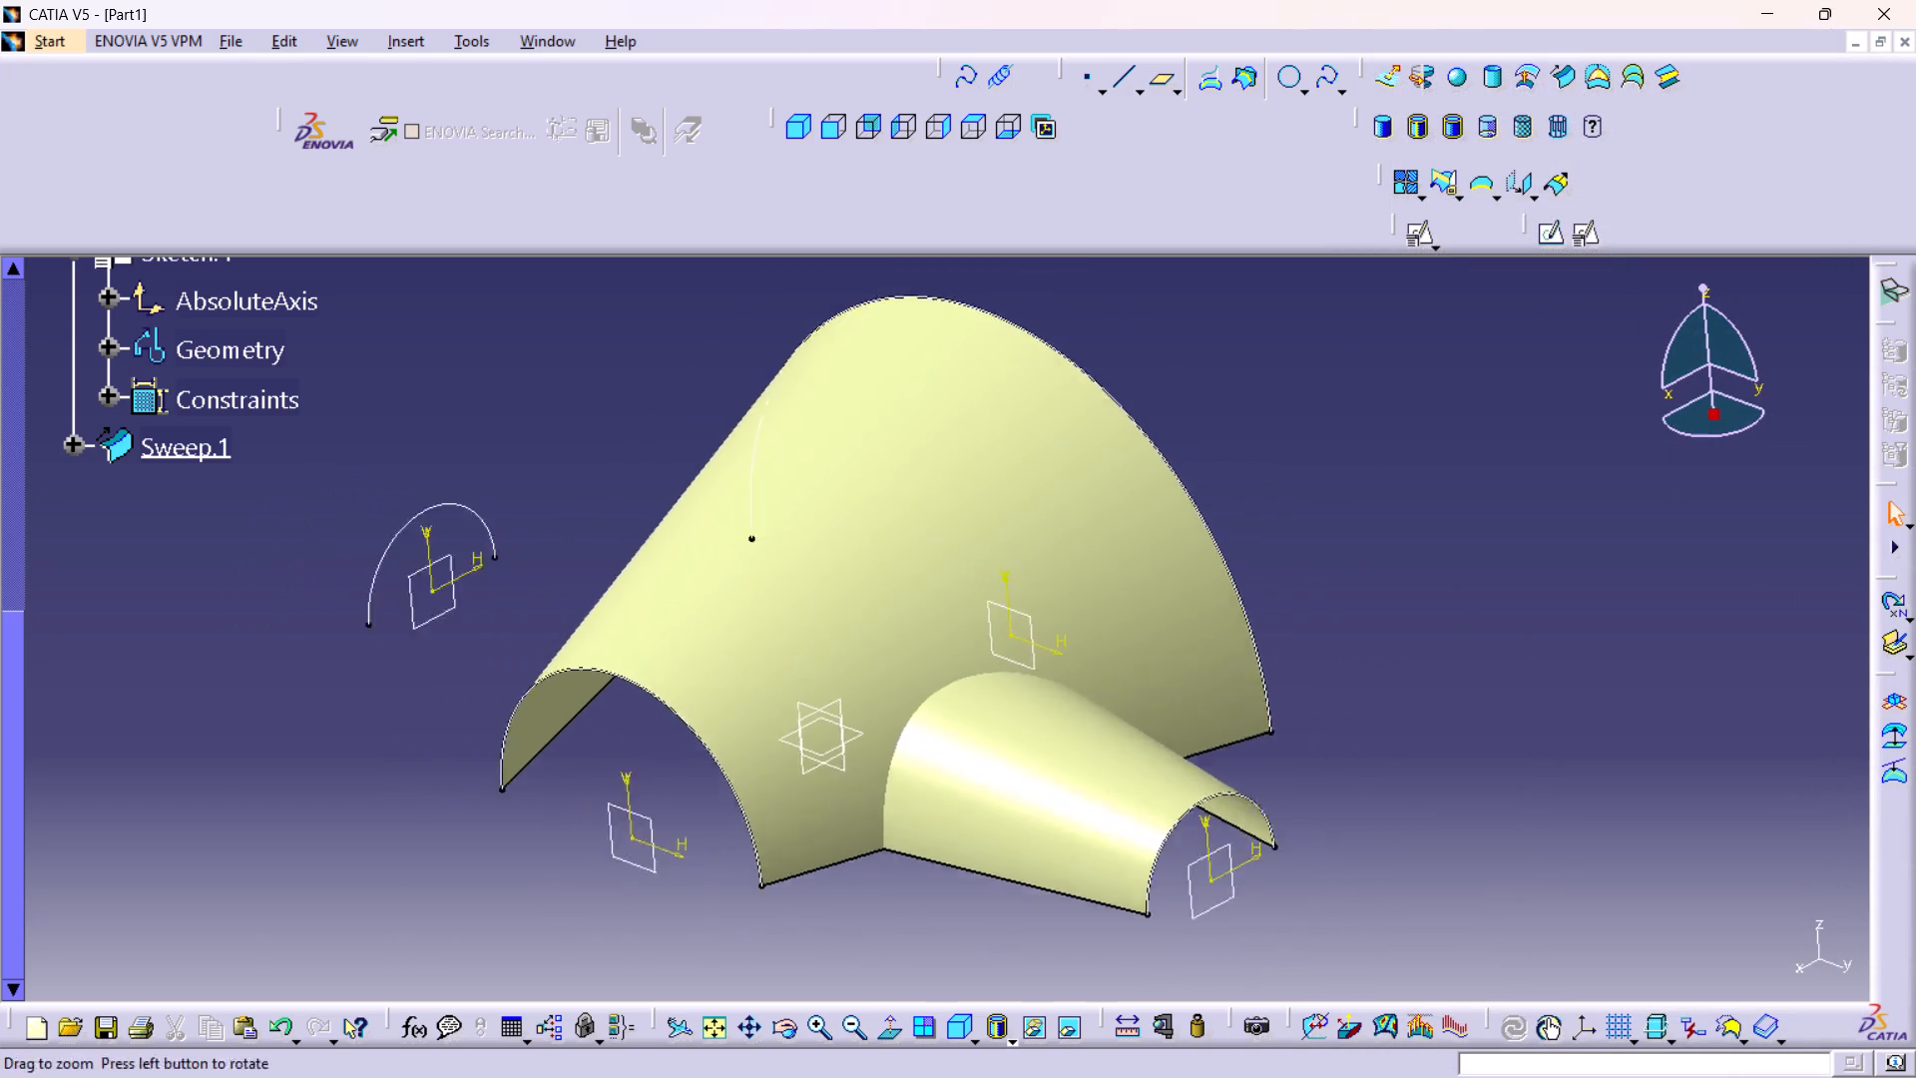
pyautogui.moveTo(966, 737); pyautogui.dragTo(1000, 810, button='middle')
pyautogui.moveTo(569, 660); pyautogui.dragTo(797, 703, button='middle')
pyautogui.moveTo(569, 660); pyautogui.dragTo(797, 703, button='right')
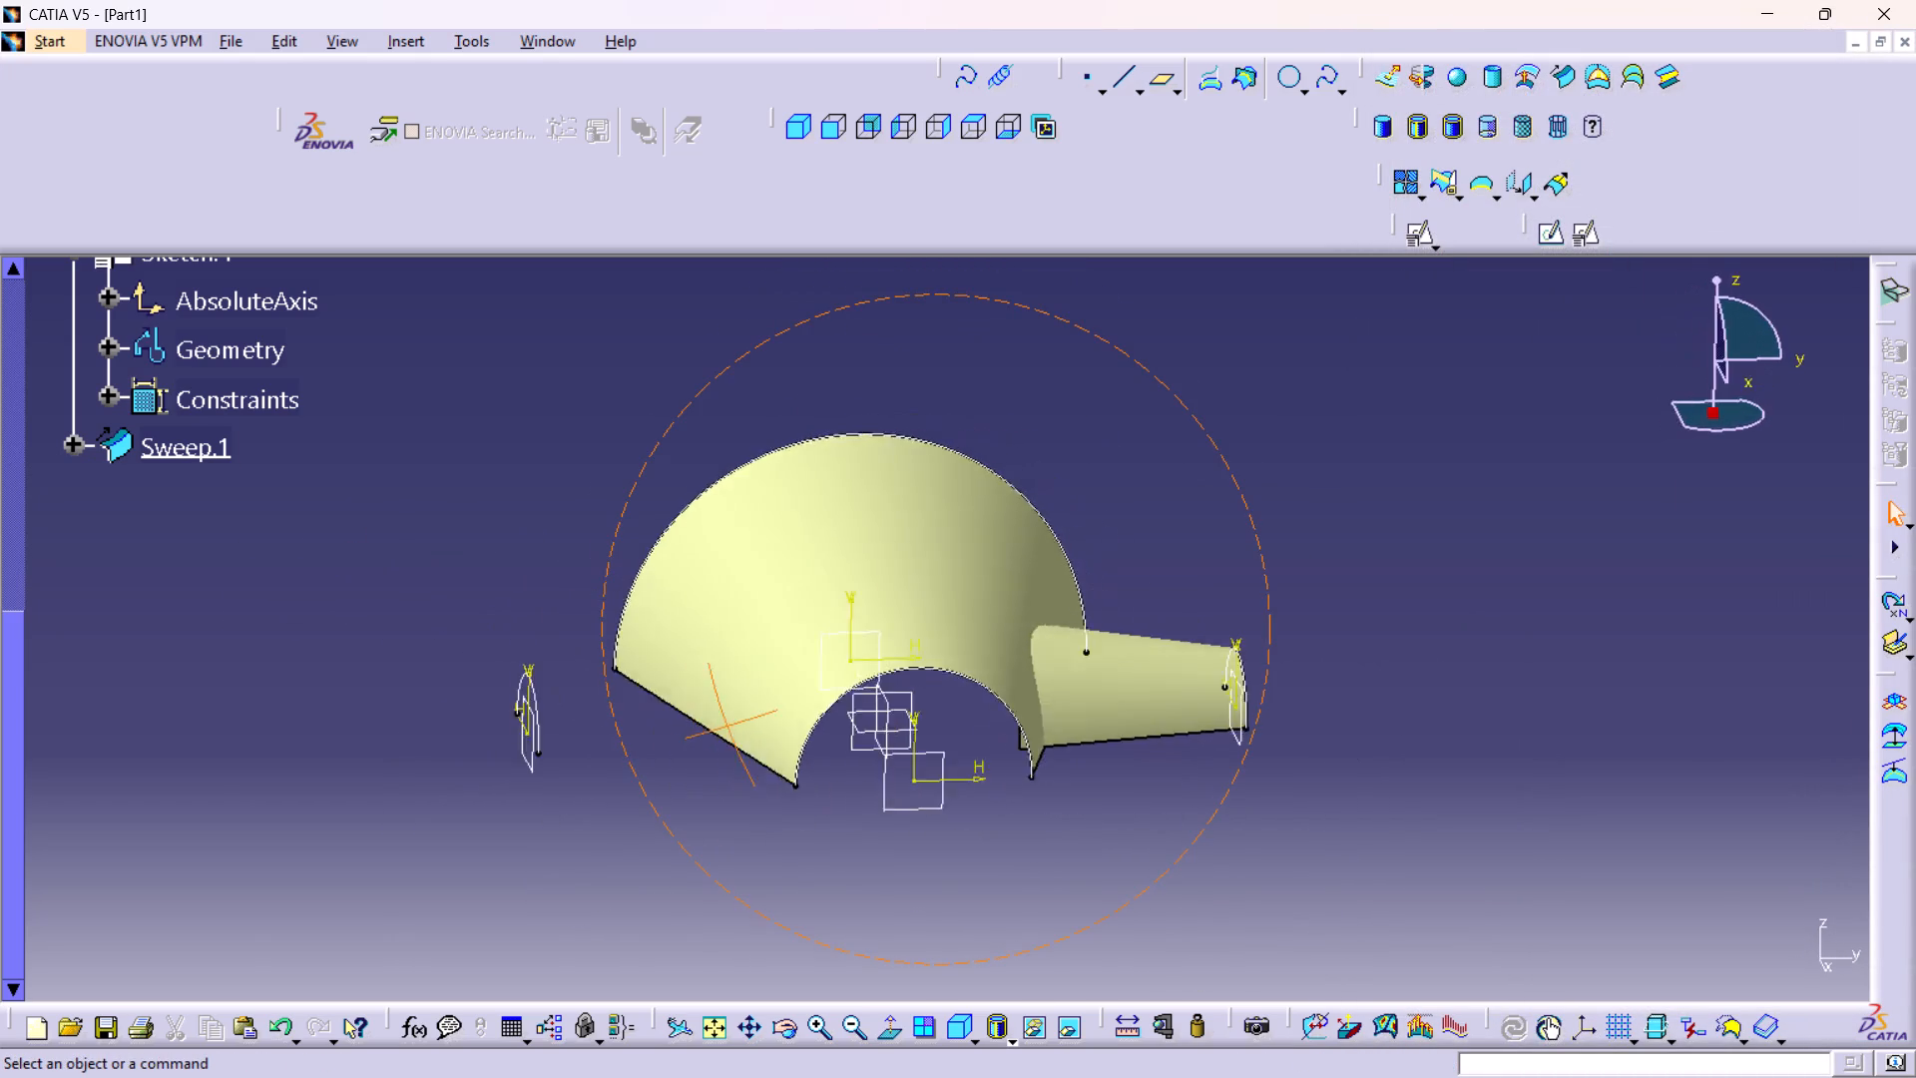
pyautogui.moveTo(797, 703); pyautogui.dragTo(982, 320, button='middle')
pyautogui.moveTo(797, 703); pyautogui.dragTo(982, 320, button='right')
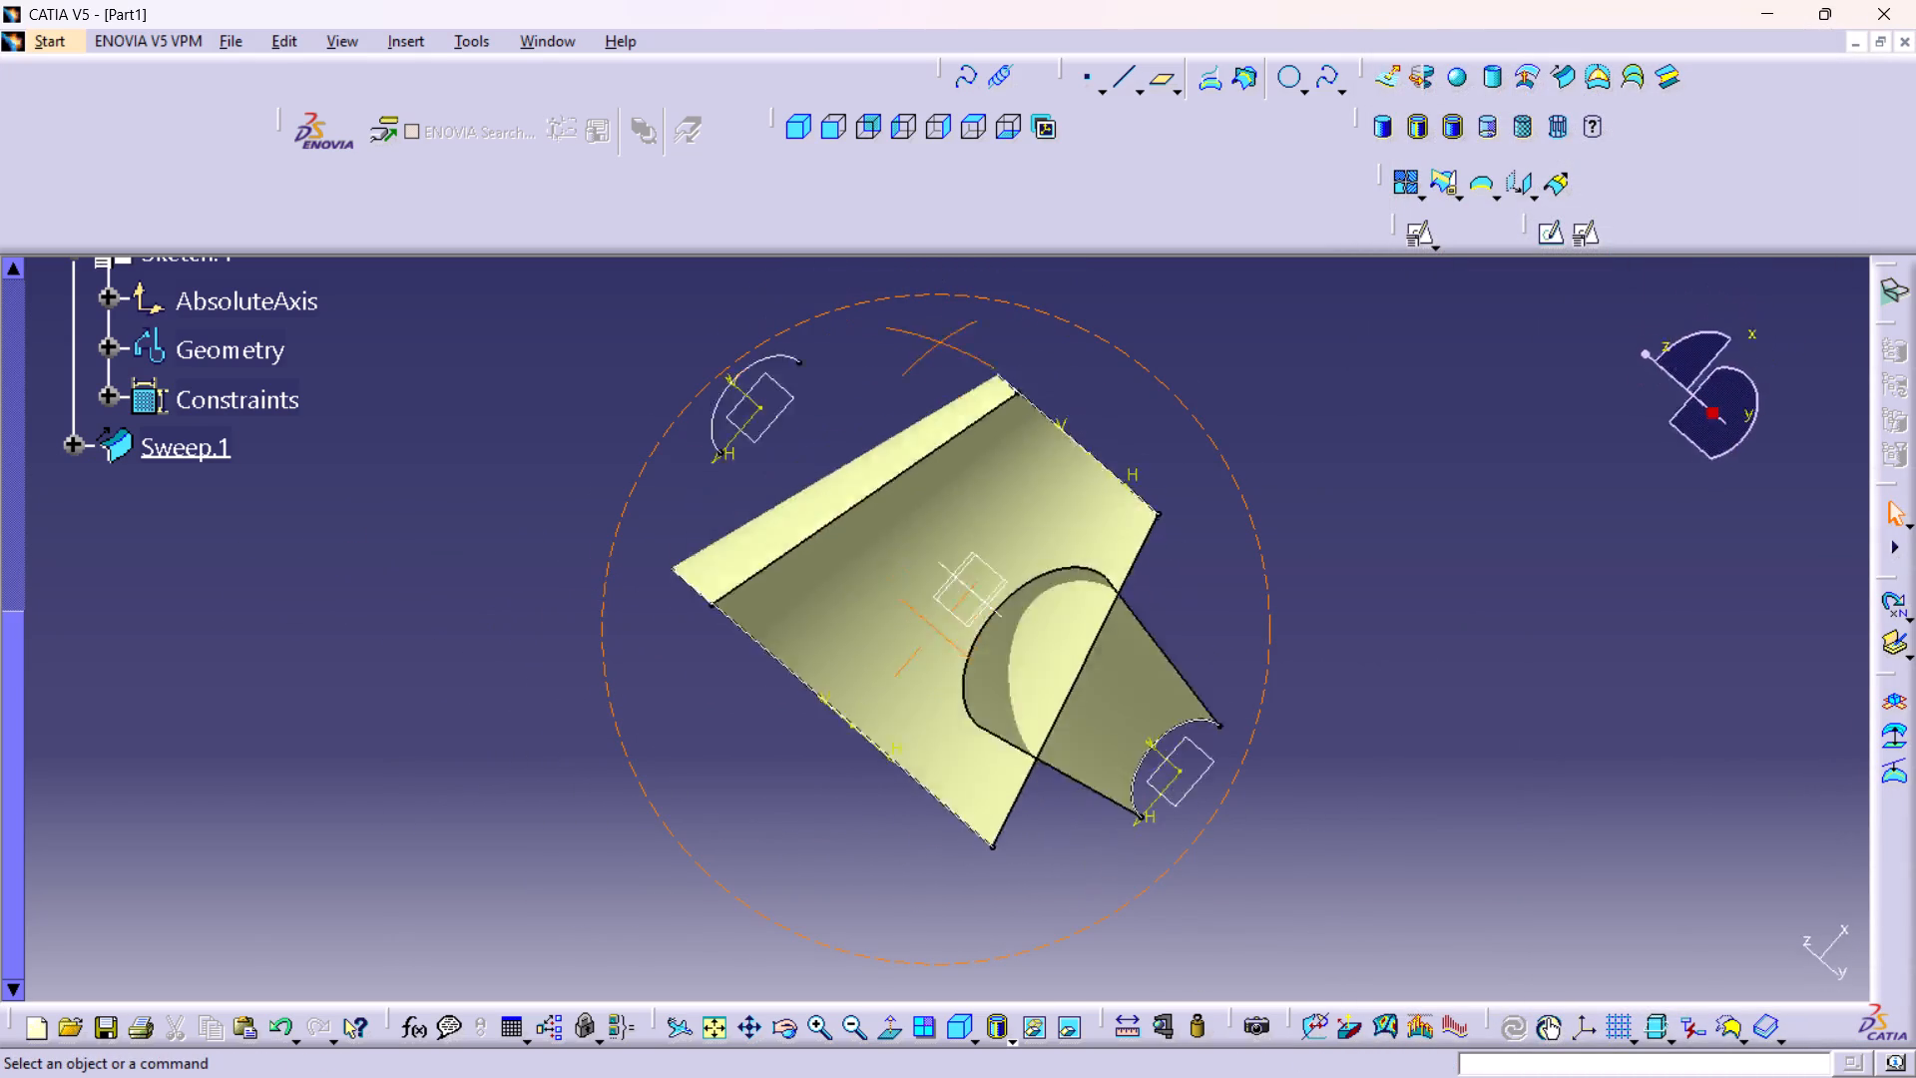
pyautogui.moveTo(982, 320); pyautogui.dragTo(832, 770, button='middle')
pyautogui.moveTo(982, 320); pyautogui.dragTo(832, 770, button='right')
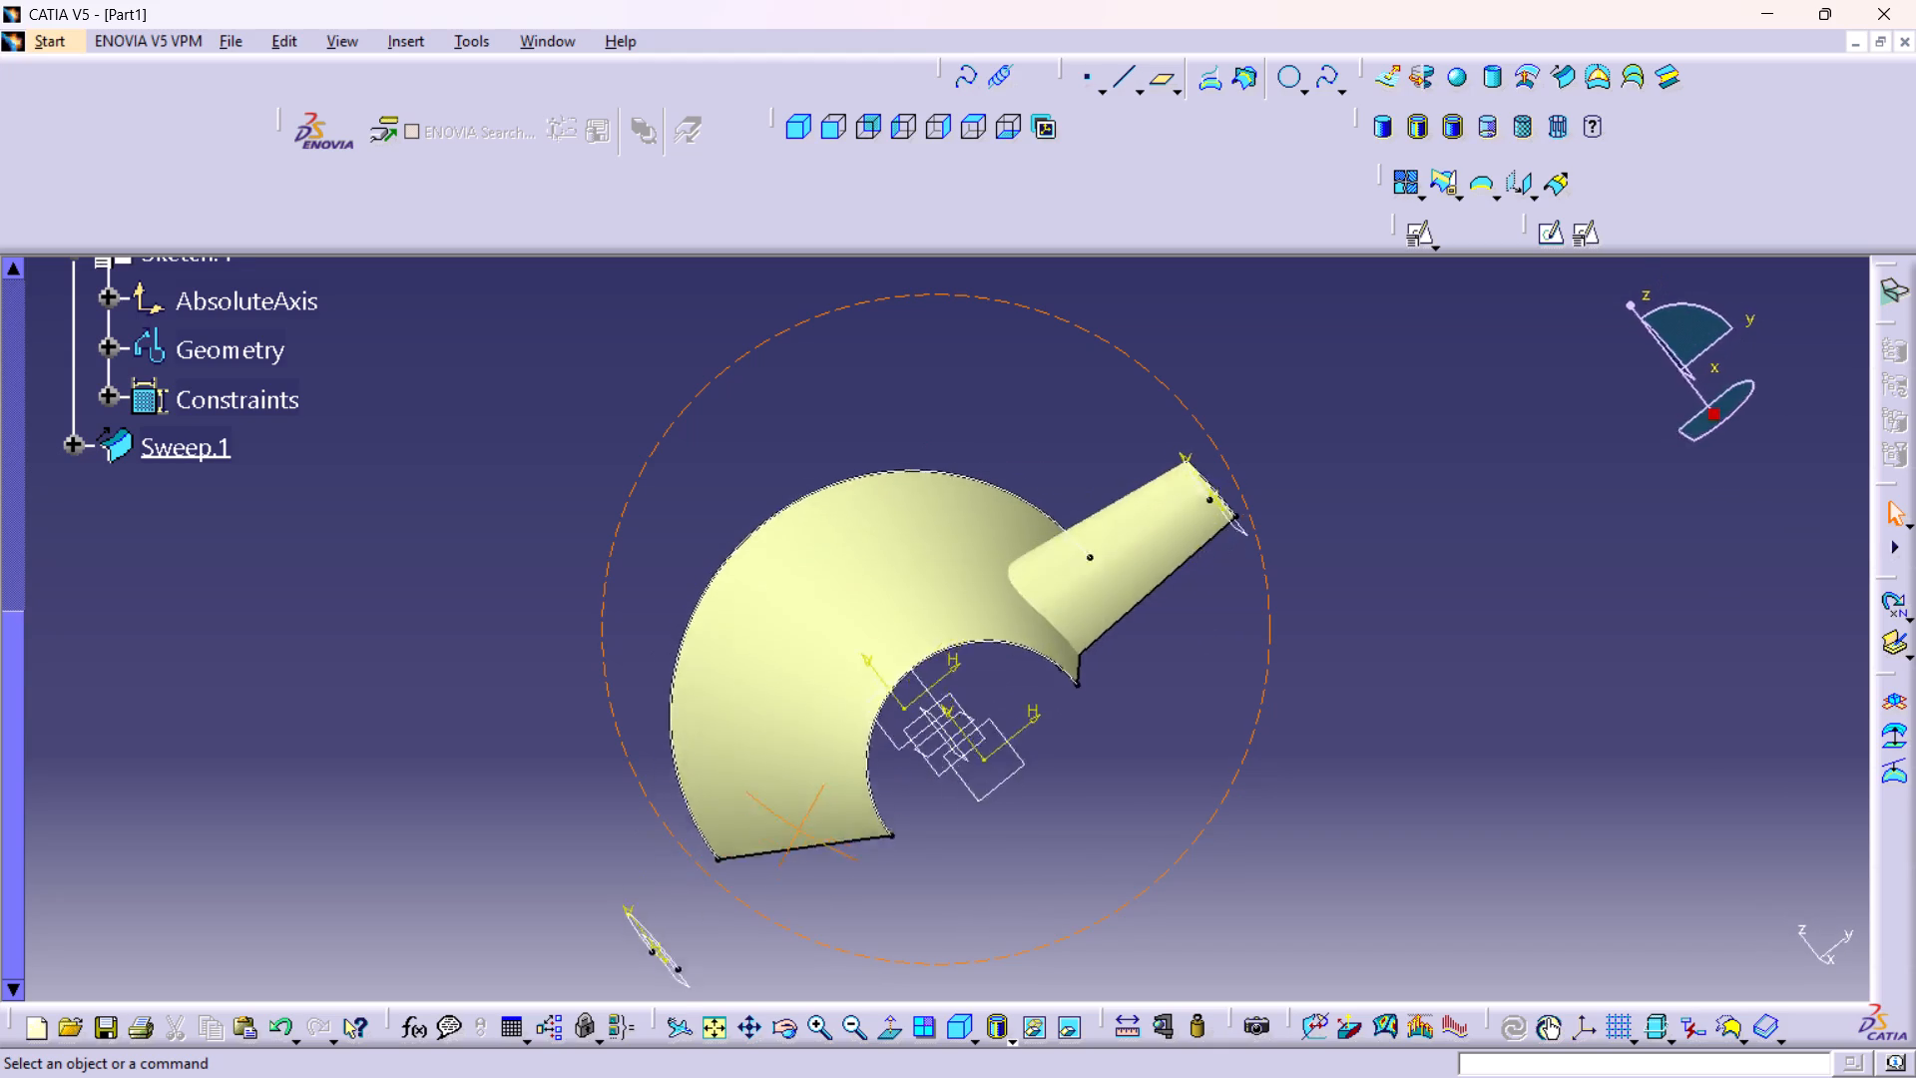
pyautogui.moveTo(832, 770); pyautogui.dragTo(817, 825, button='right')
pyautogui.moveTo(832, 770); pyautogui.dragTo(817, 825, button='middle')
pyautogui.scroll(1, 817, 824)
pyautogui.moveTo(809, 730); pyautogui.dragTo(884, 498, button='middle')
pyautogui.moveTo(808, 720); pyautogui.dragTo(888, 497, button='right')
pyautogui.moveTo(1284, 416); pyautogui.dragTo(1328, 569, button='middle')
pyautogui.moveTo(1289, 417); pyautogui.dragTo(1328, 569, button='right')
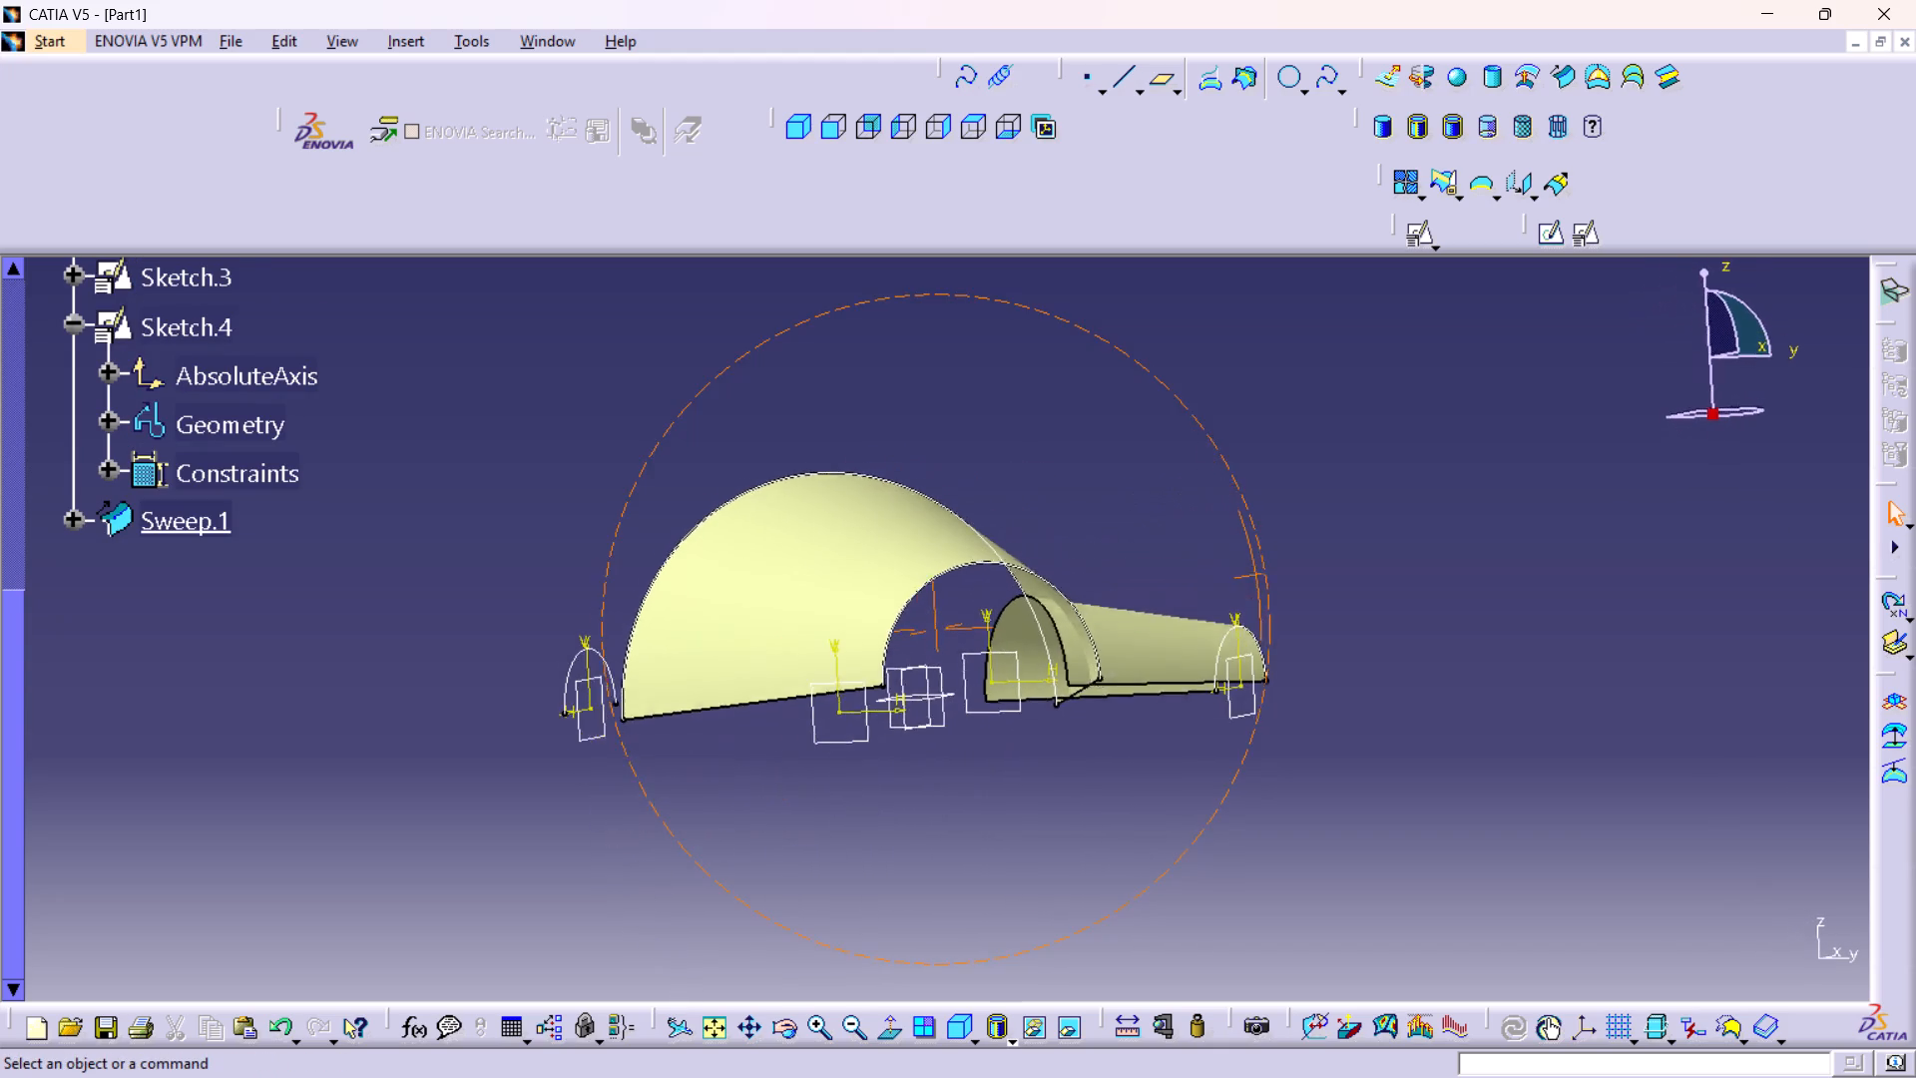
pyautogui.moveTo(1328, 569); pyautogui.dragTo(1336, 590, button='right')
pyautogui.moveTo(1328, 569); pyautogui.dragTo(1337, 590, button='middle')
pyautogui.moveTo(1130, 557); pyautogui.dragTo(1028, 760, button='middle')
pyautogui.moveTo(1114, 575); pyautogui.dragTo(1028, 760, button='right')
pyautogui.moveTo(721, 713); pyautogui.dragTo(749, 729, button='middle')
pyautogui.moveTo(721, 711); pyautogui.dragTo(749, 729, button='right')
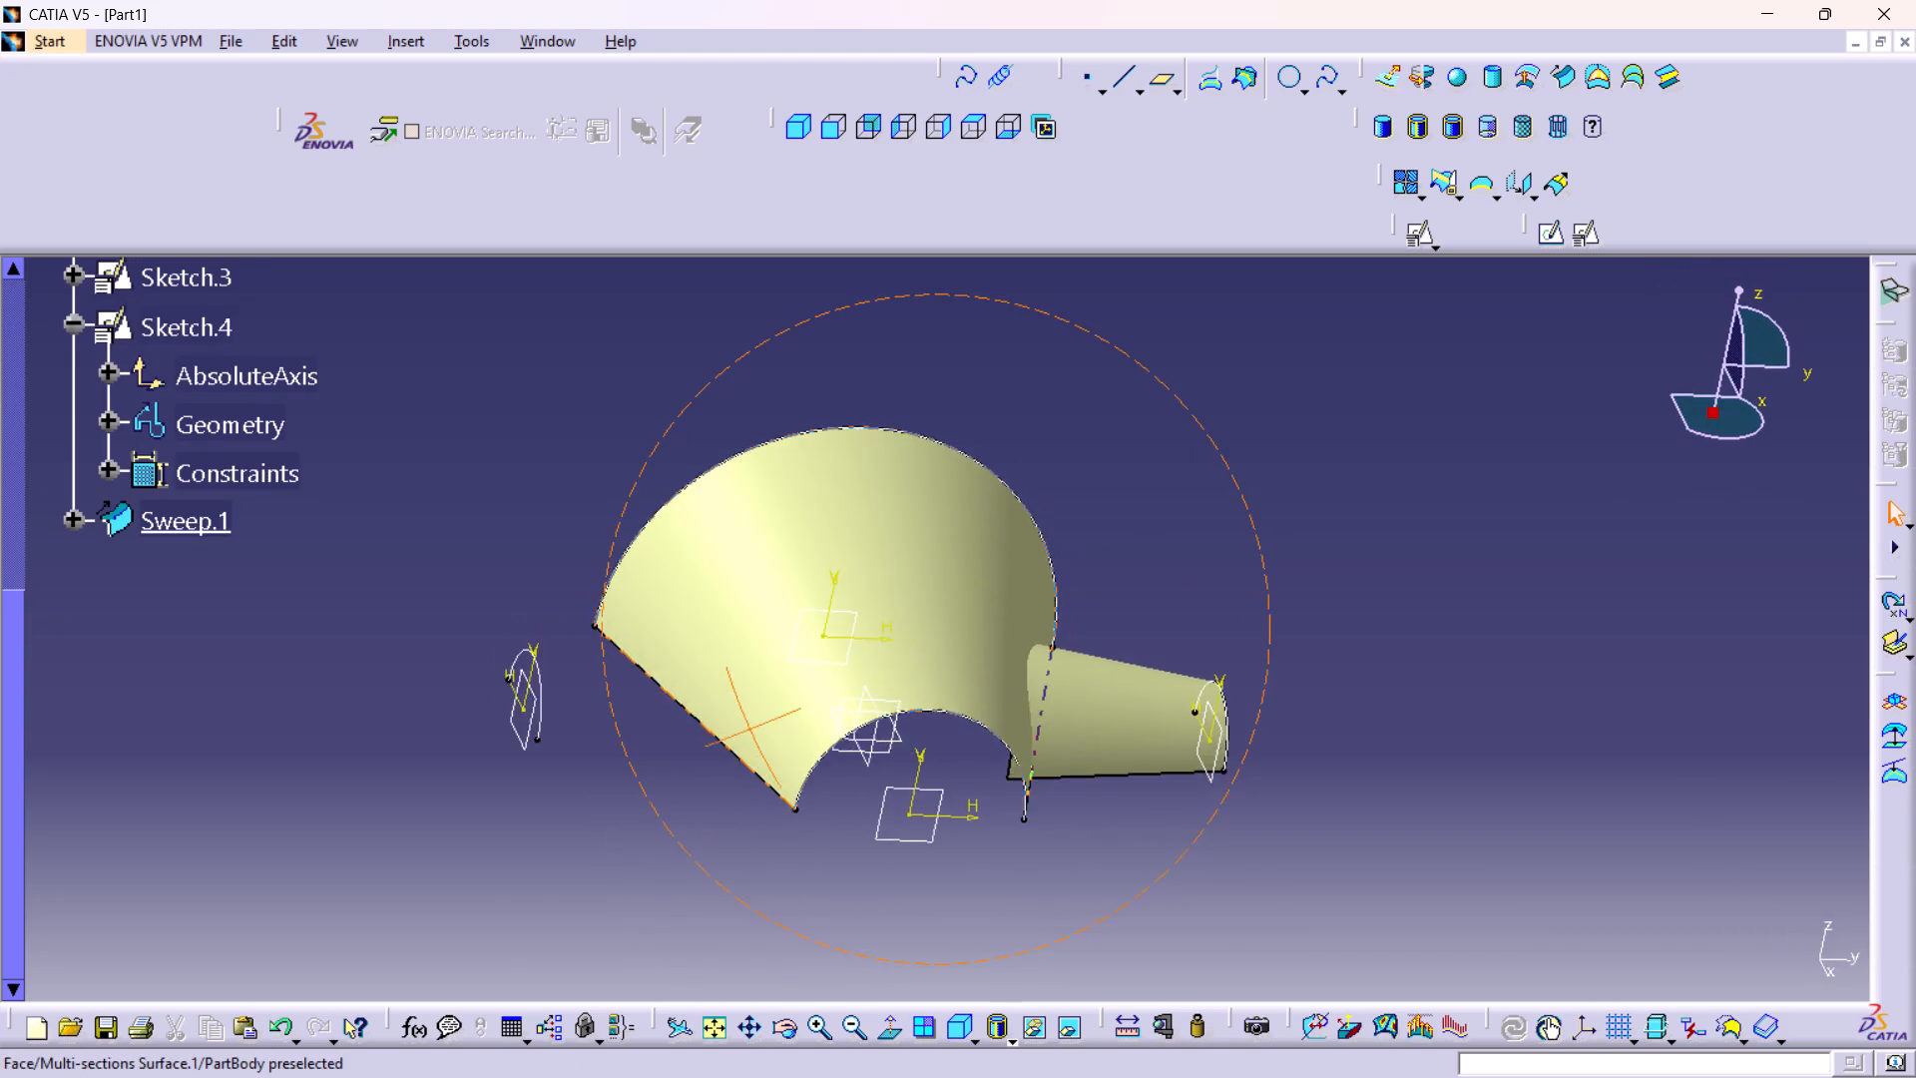
pyautogui.moveTo(749, 729); pyautogui.dragTo(789, 743, button='middle')
pyautogui.moveTo(749, 729); pyautogui.dragTo(789, 743, button='right')
pyautogui.moveTo(732, 709); pyautogui.dragTo(714, 658, button='middle')
pyautogui.moveTo(730, 708); pyautogui.dragTo(721, 690, button='right')
# Define and preview a sweep on guide curve Sketch.4 with Y Component draft direction, 9deg angle and Length 1 of 100 mm.
pyautogui.moveTo(655, 677); pyautogui.dragTo(859, 622, button='middle')
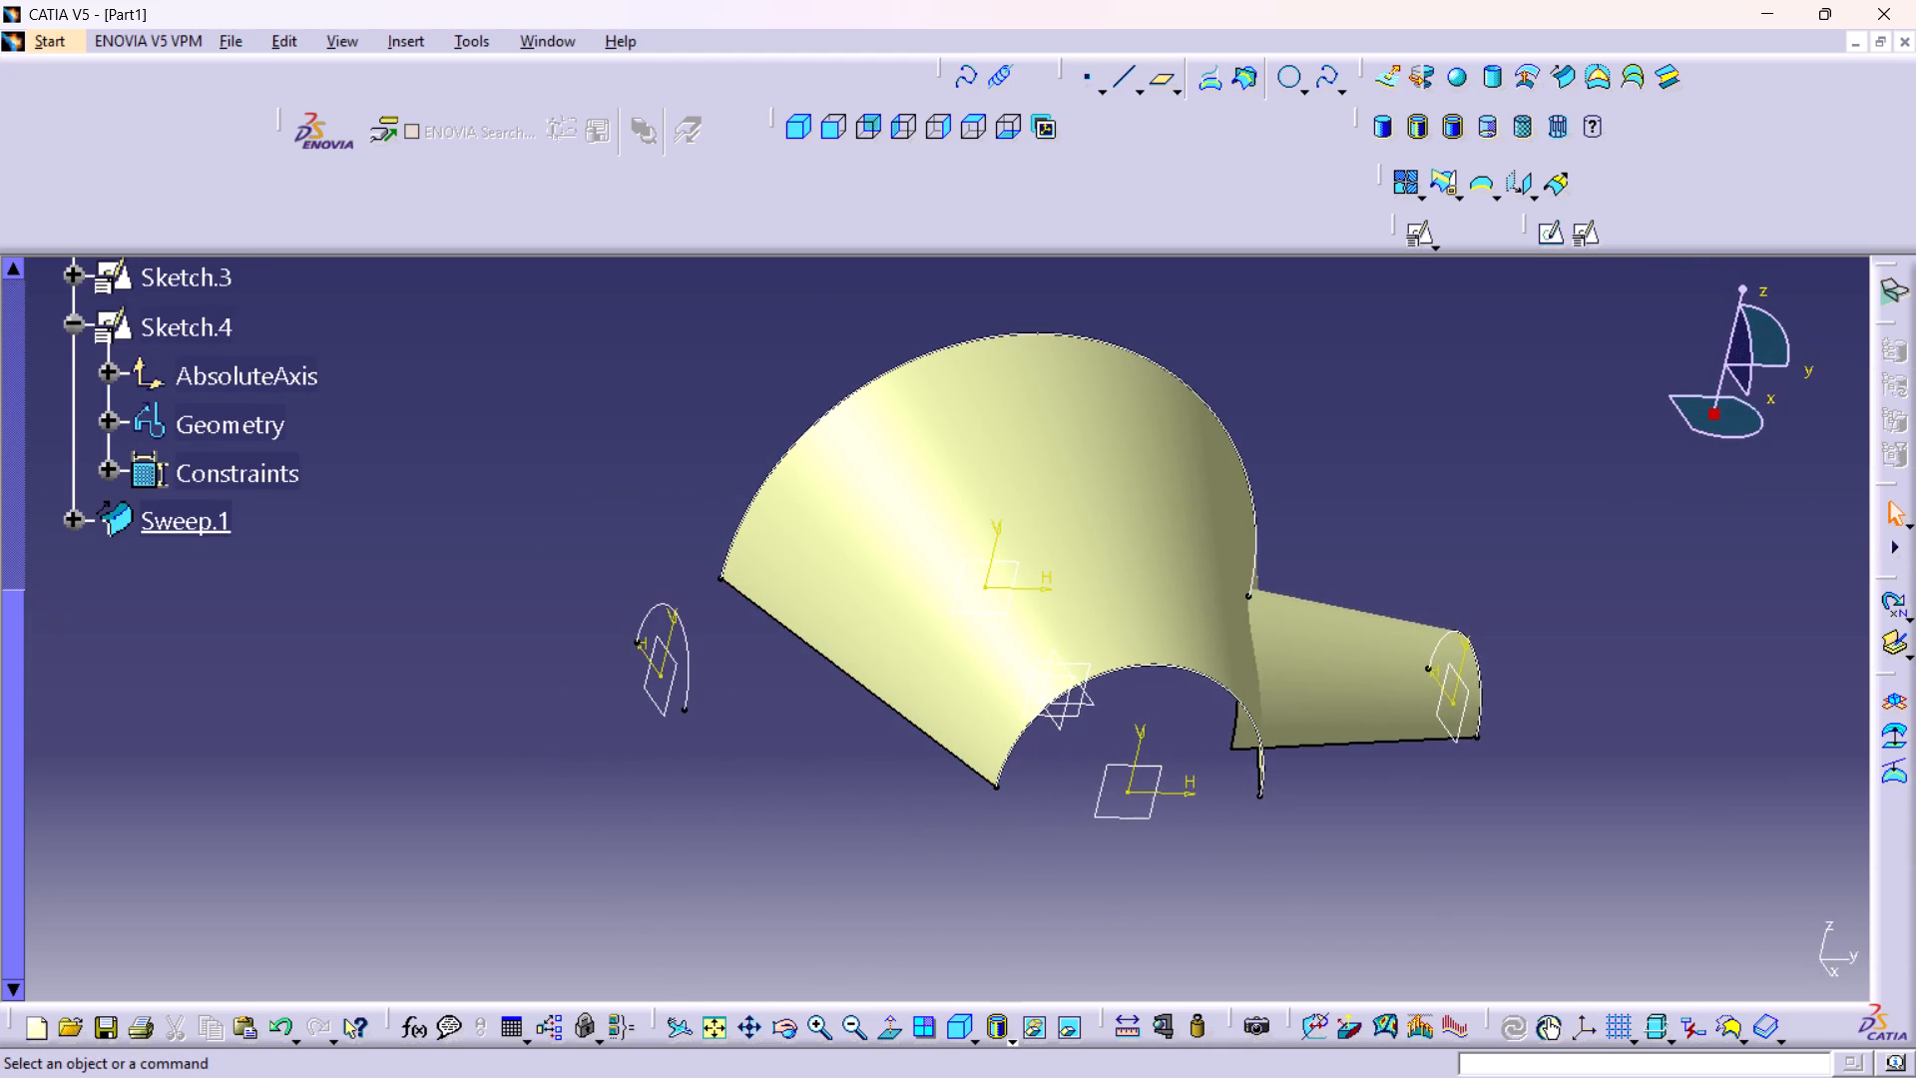
pyautogui.click(688, 650)
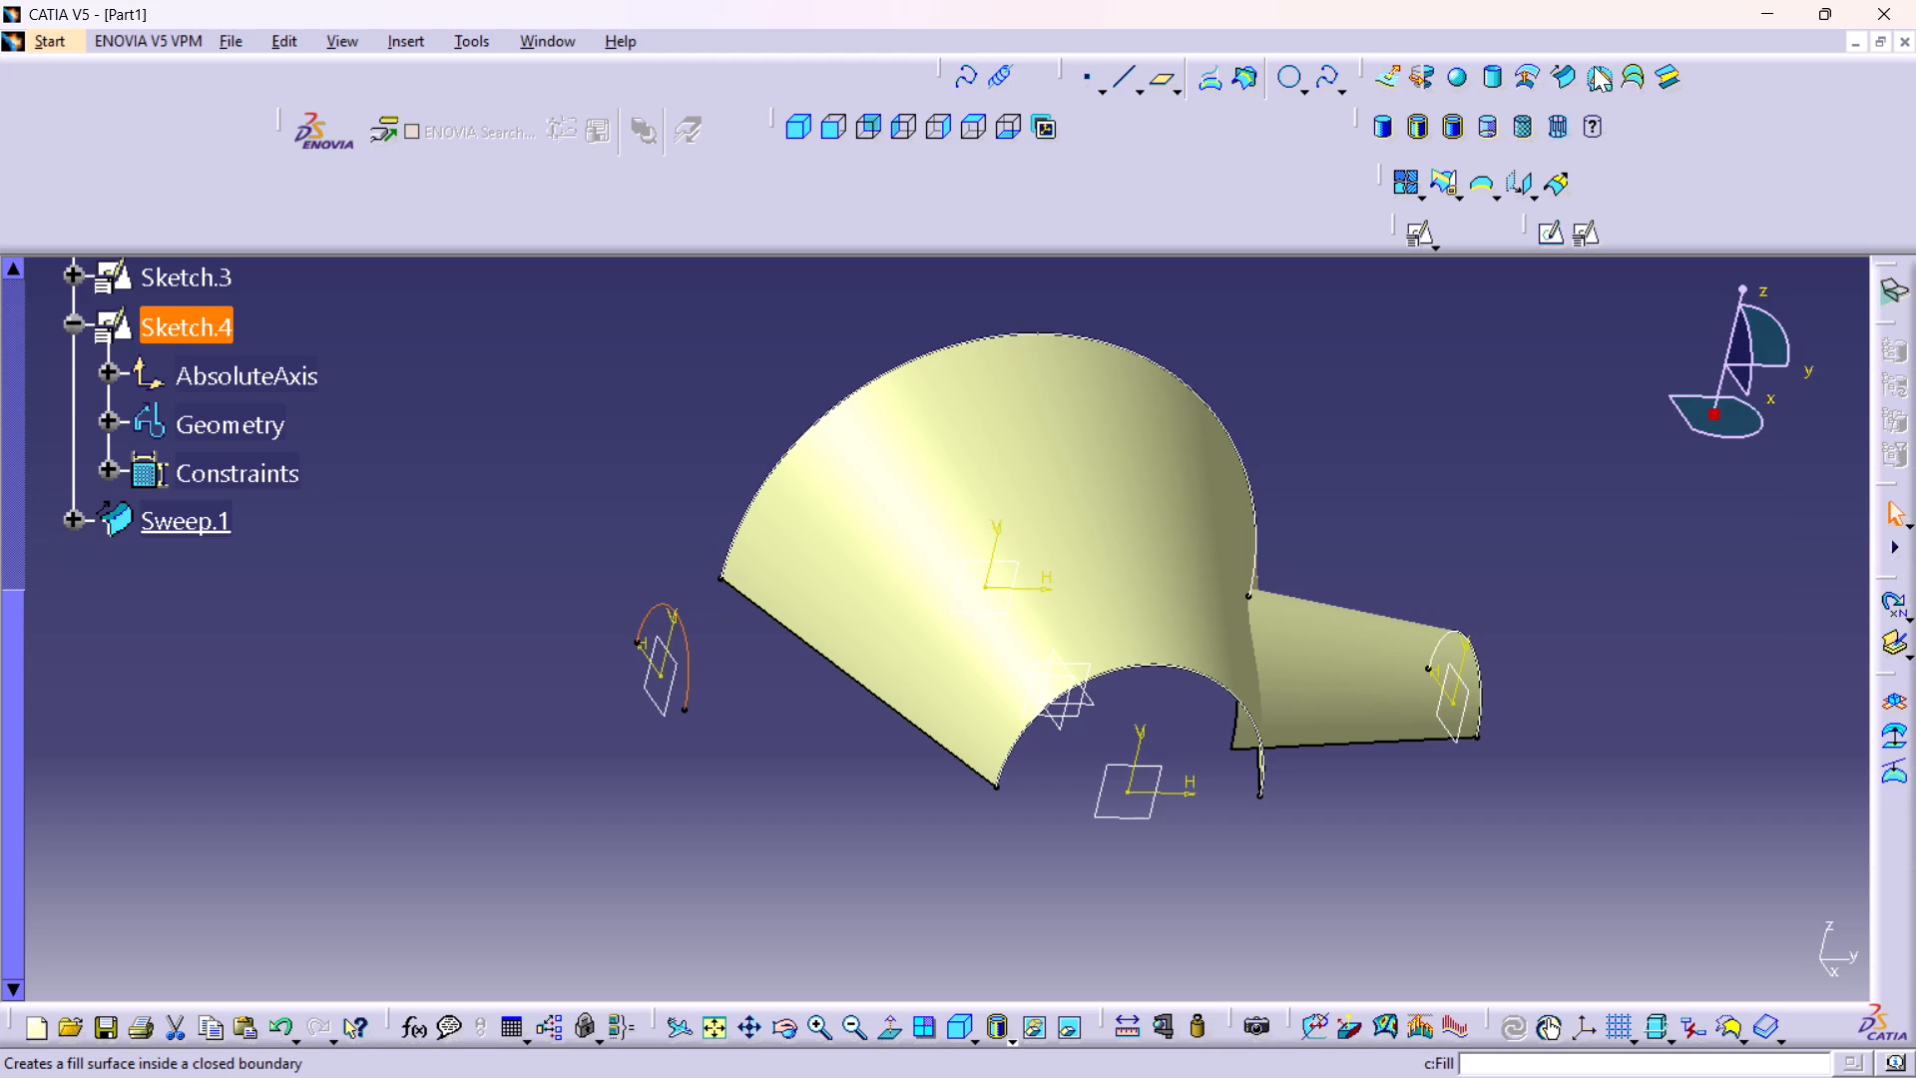
pyautogui.click(1569, 79)
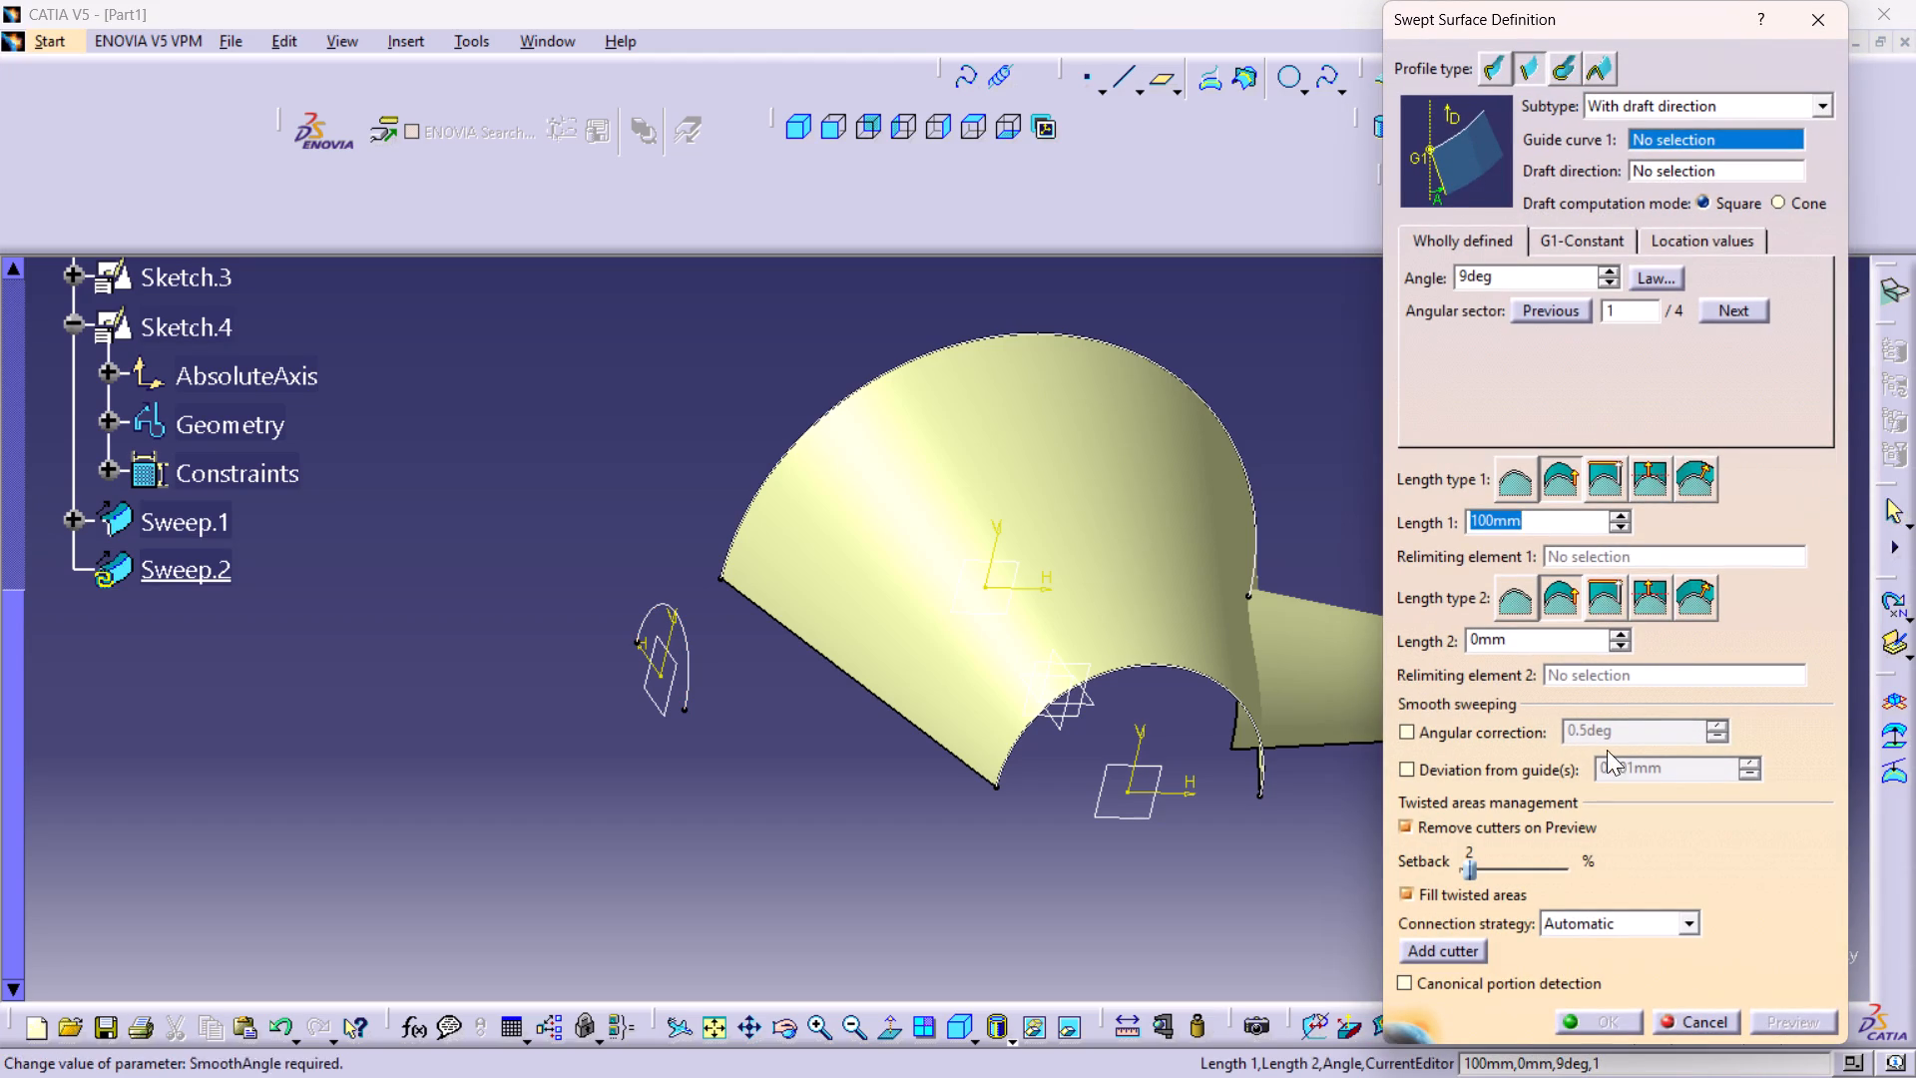
pyautogui.click(689, 638)
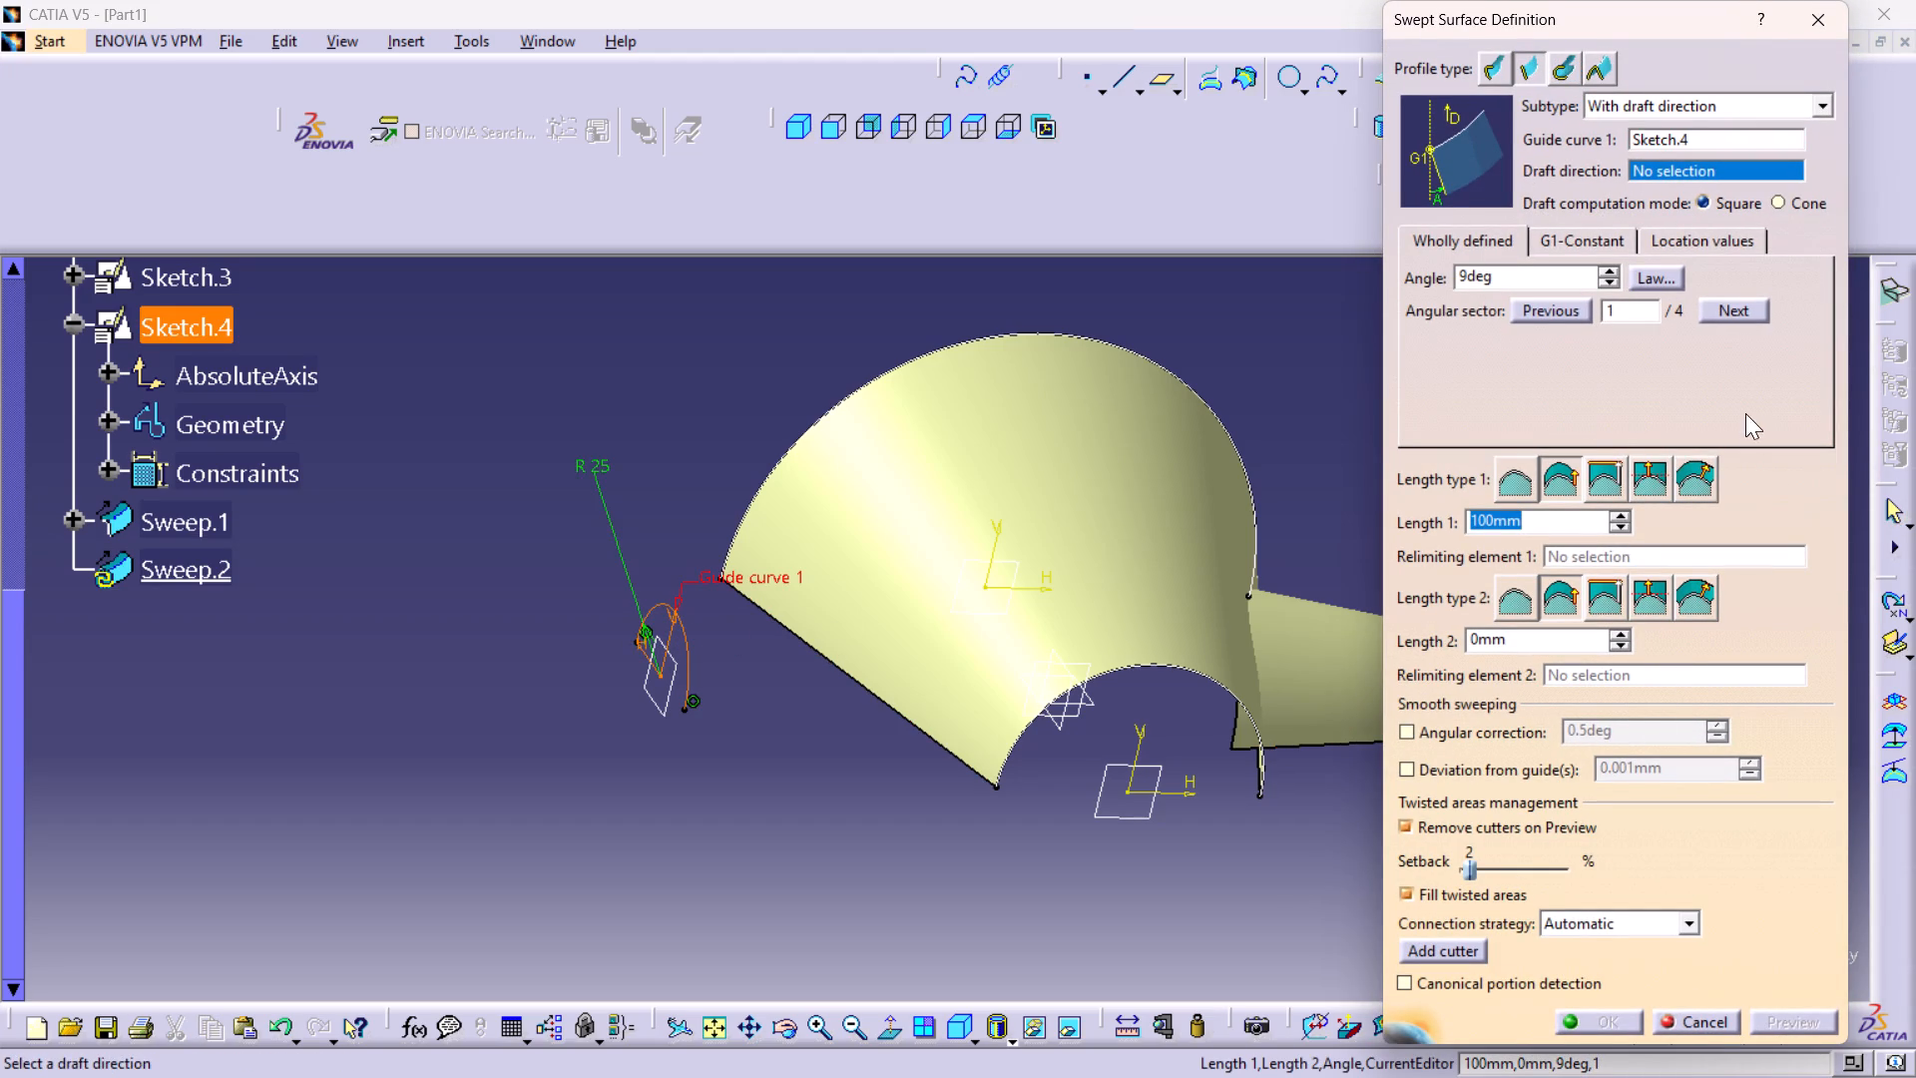
pyautogui.rightClick(1680, 165)
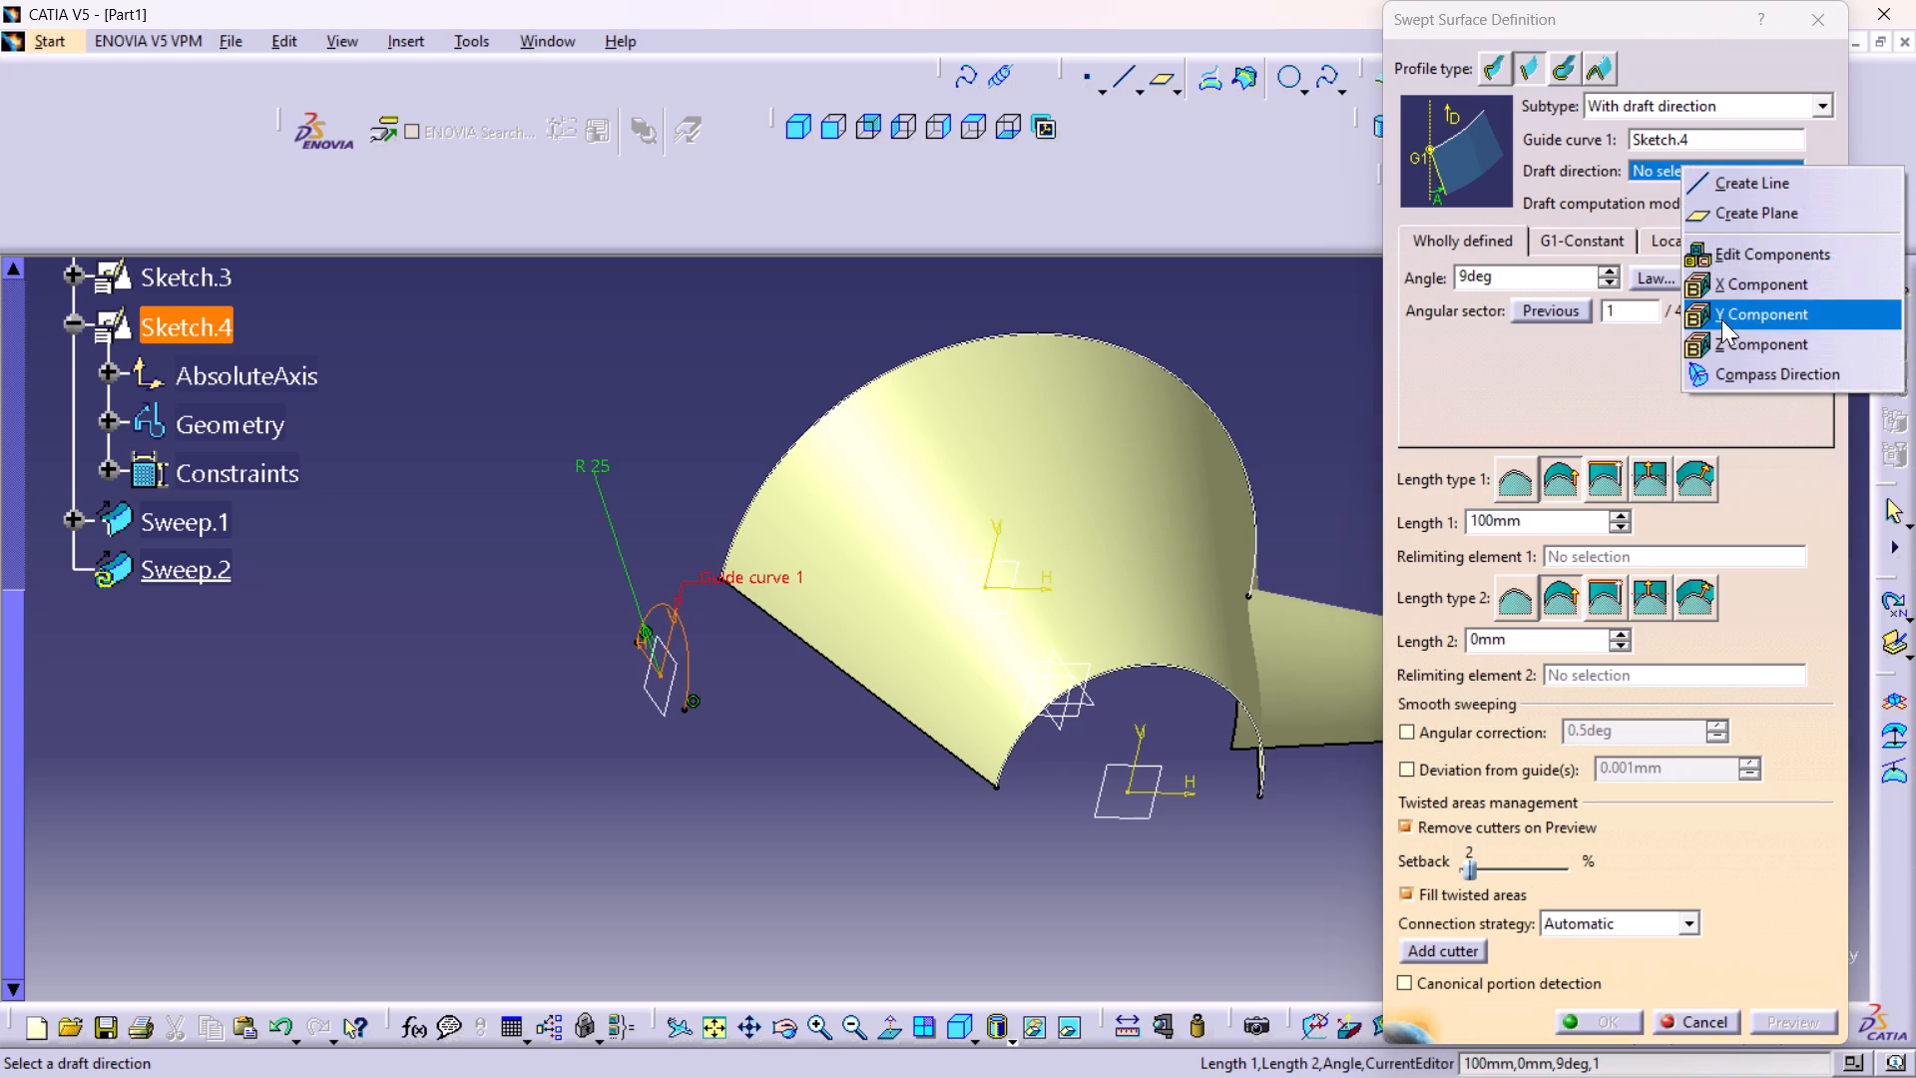
pyautogui.click(1721, 319)
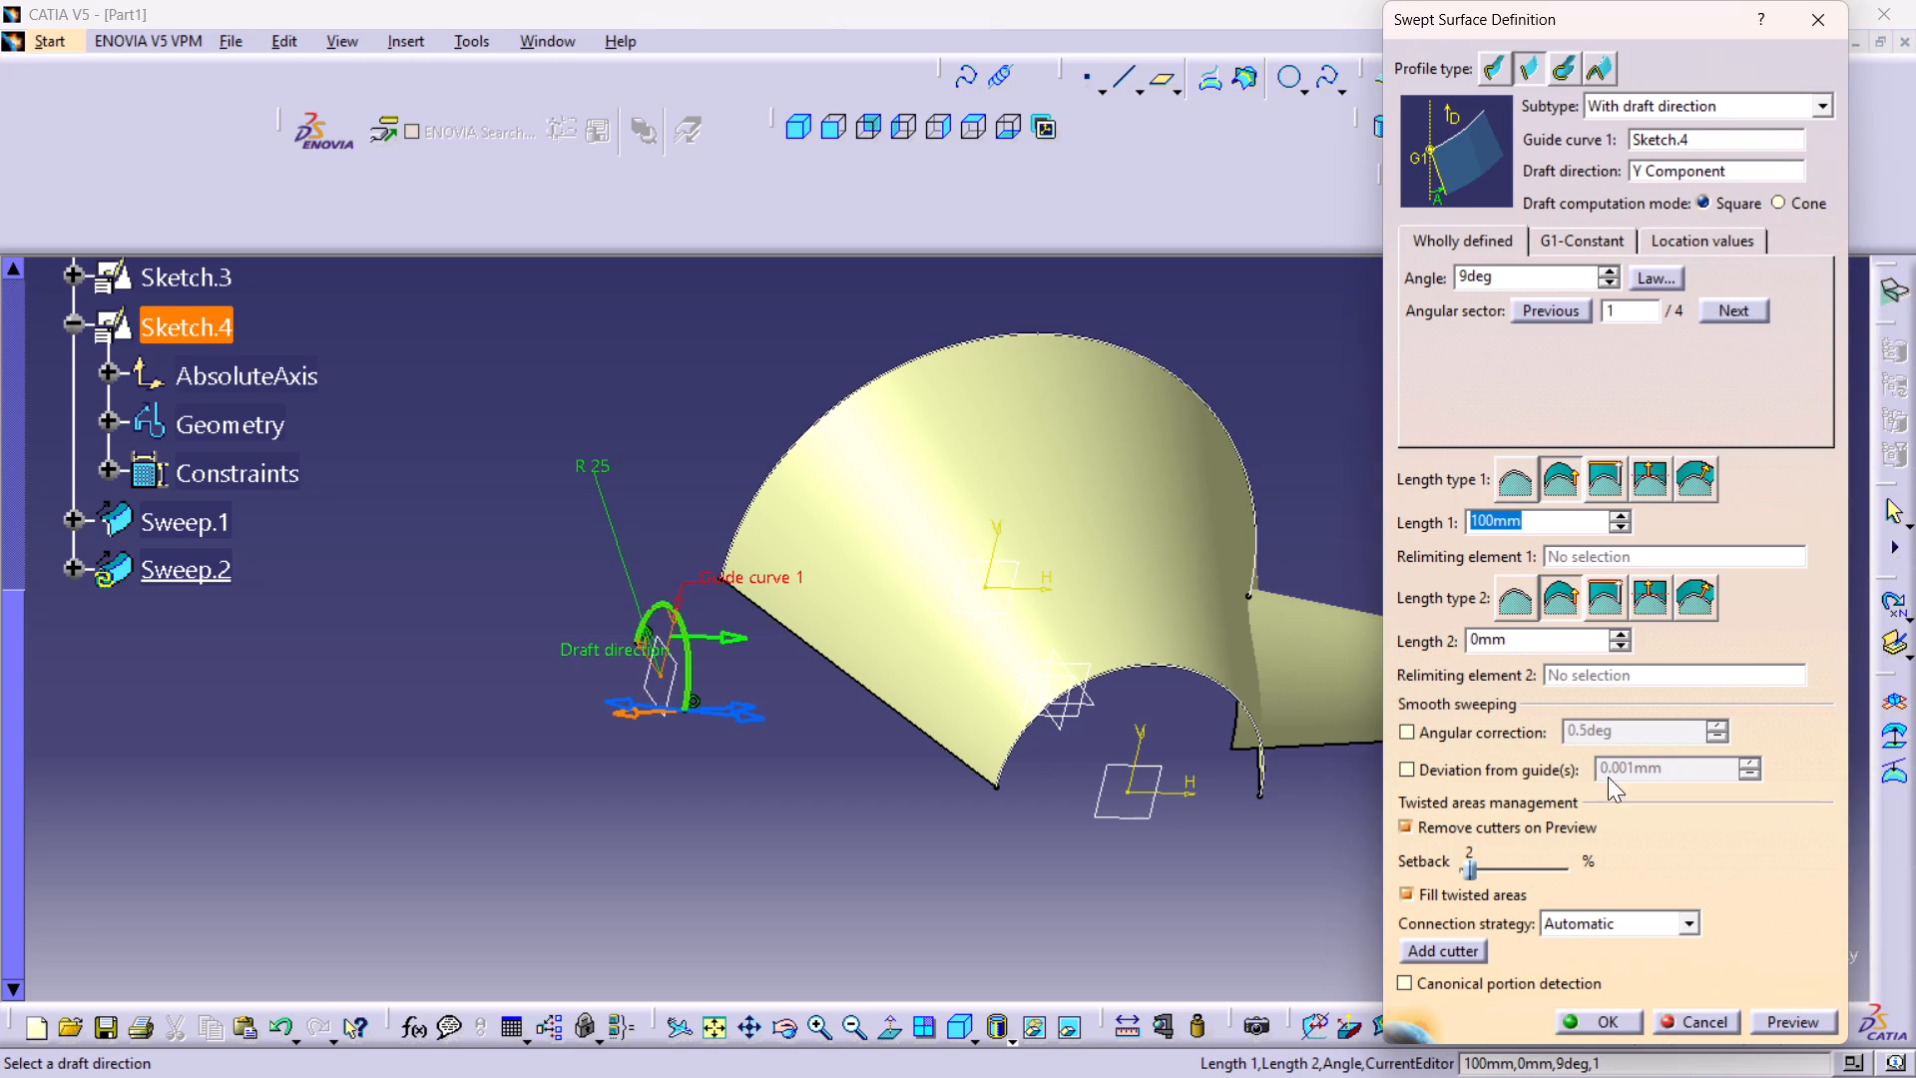
pyautogui.click(1777, 1022)
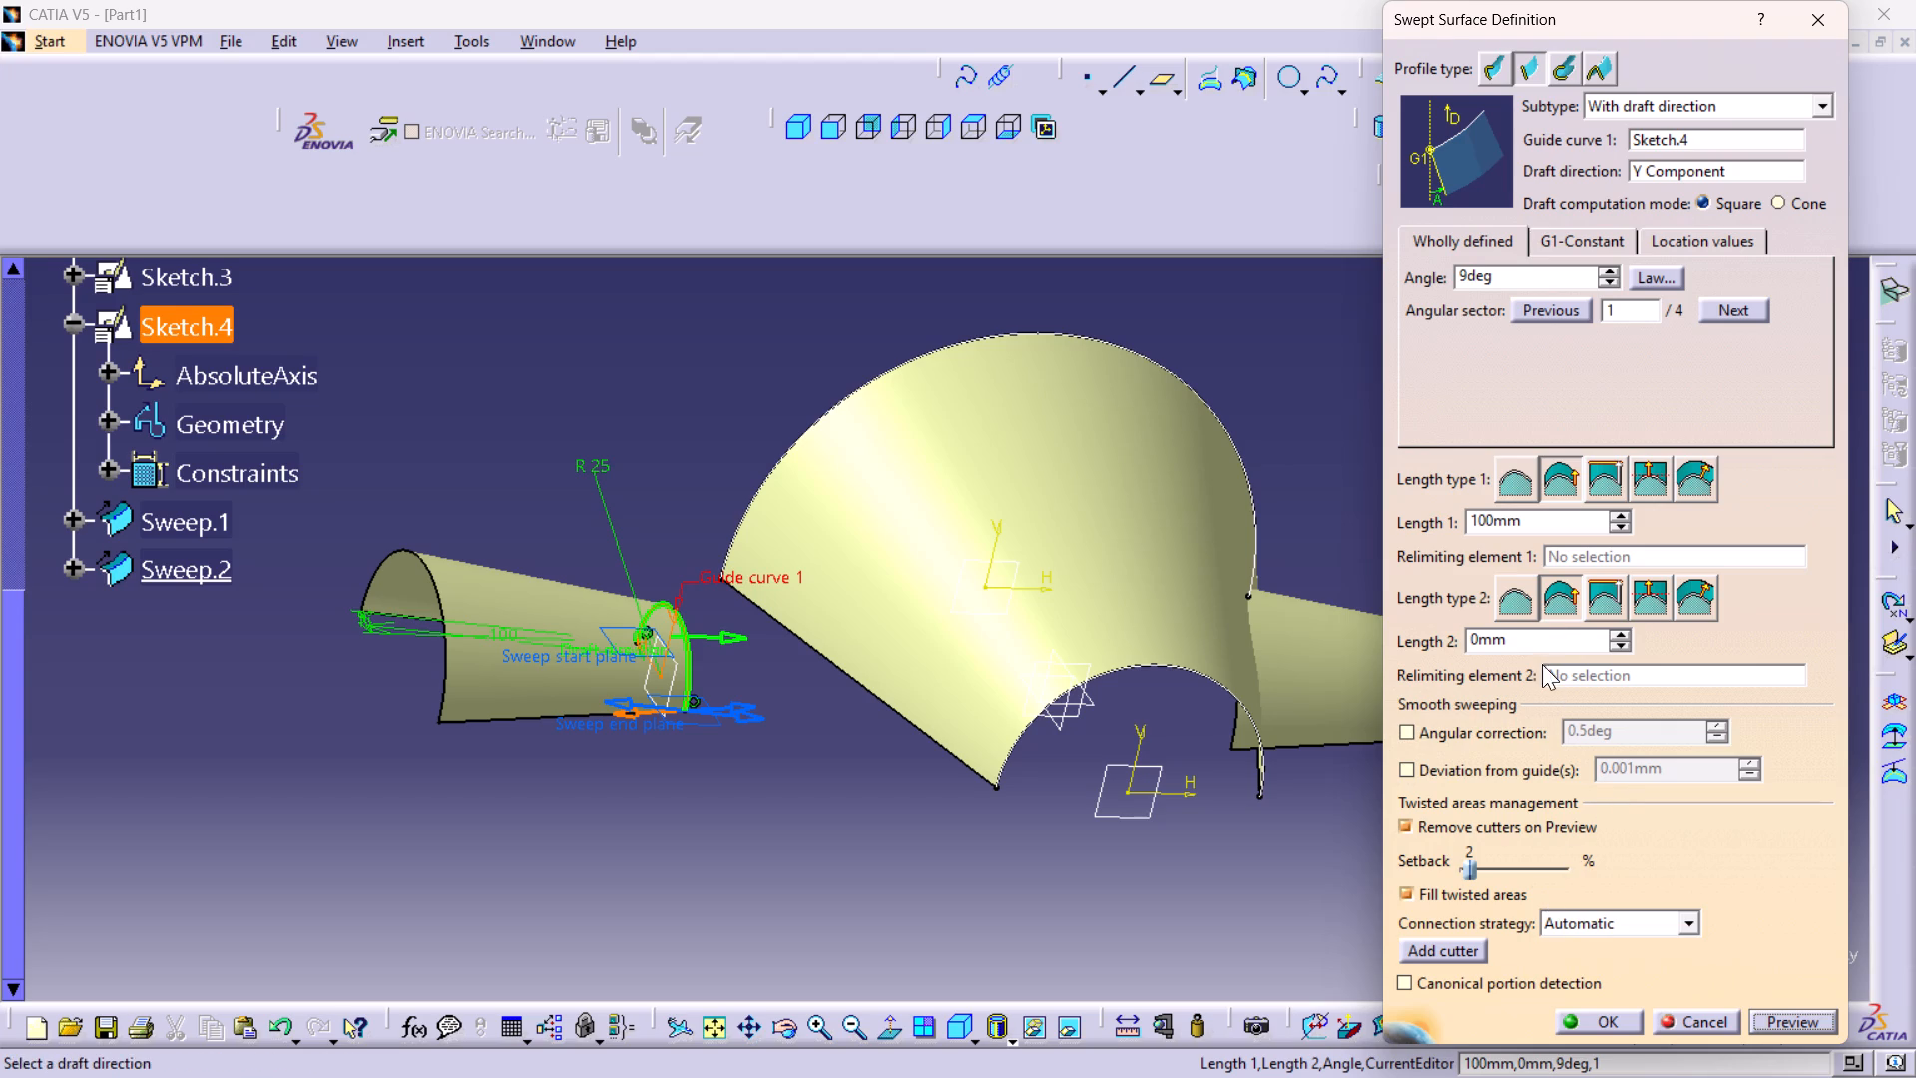
# Switch the Sketch.4 sweep to angular sector 4 so it runs into the main surface, and create it.
pyautogui.click(1546, 304)
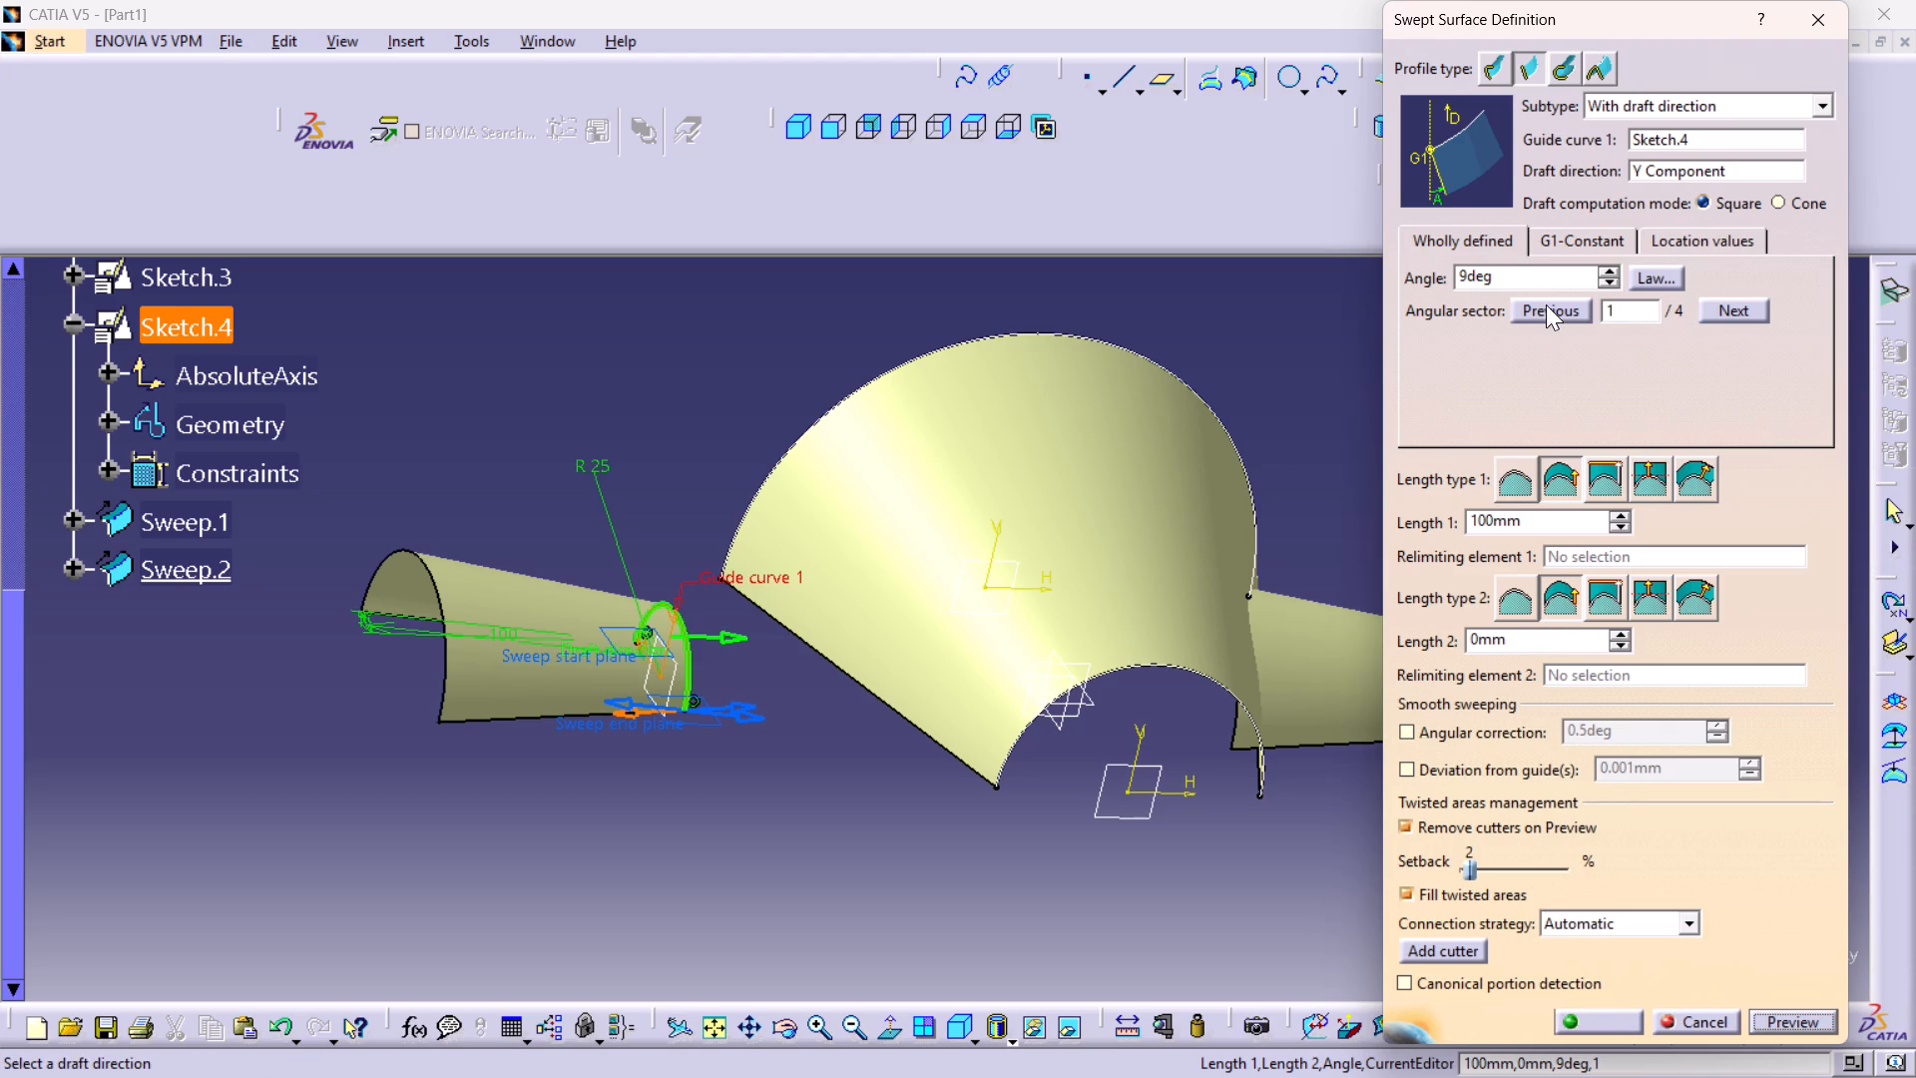
pyautogui.click(1546, 304)
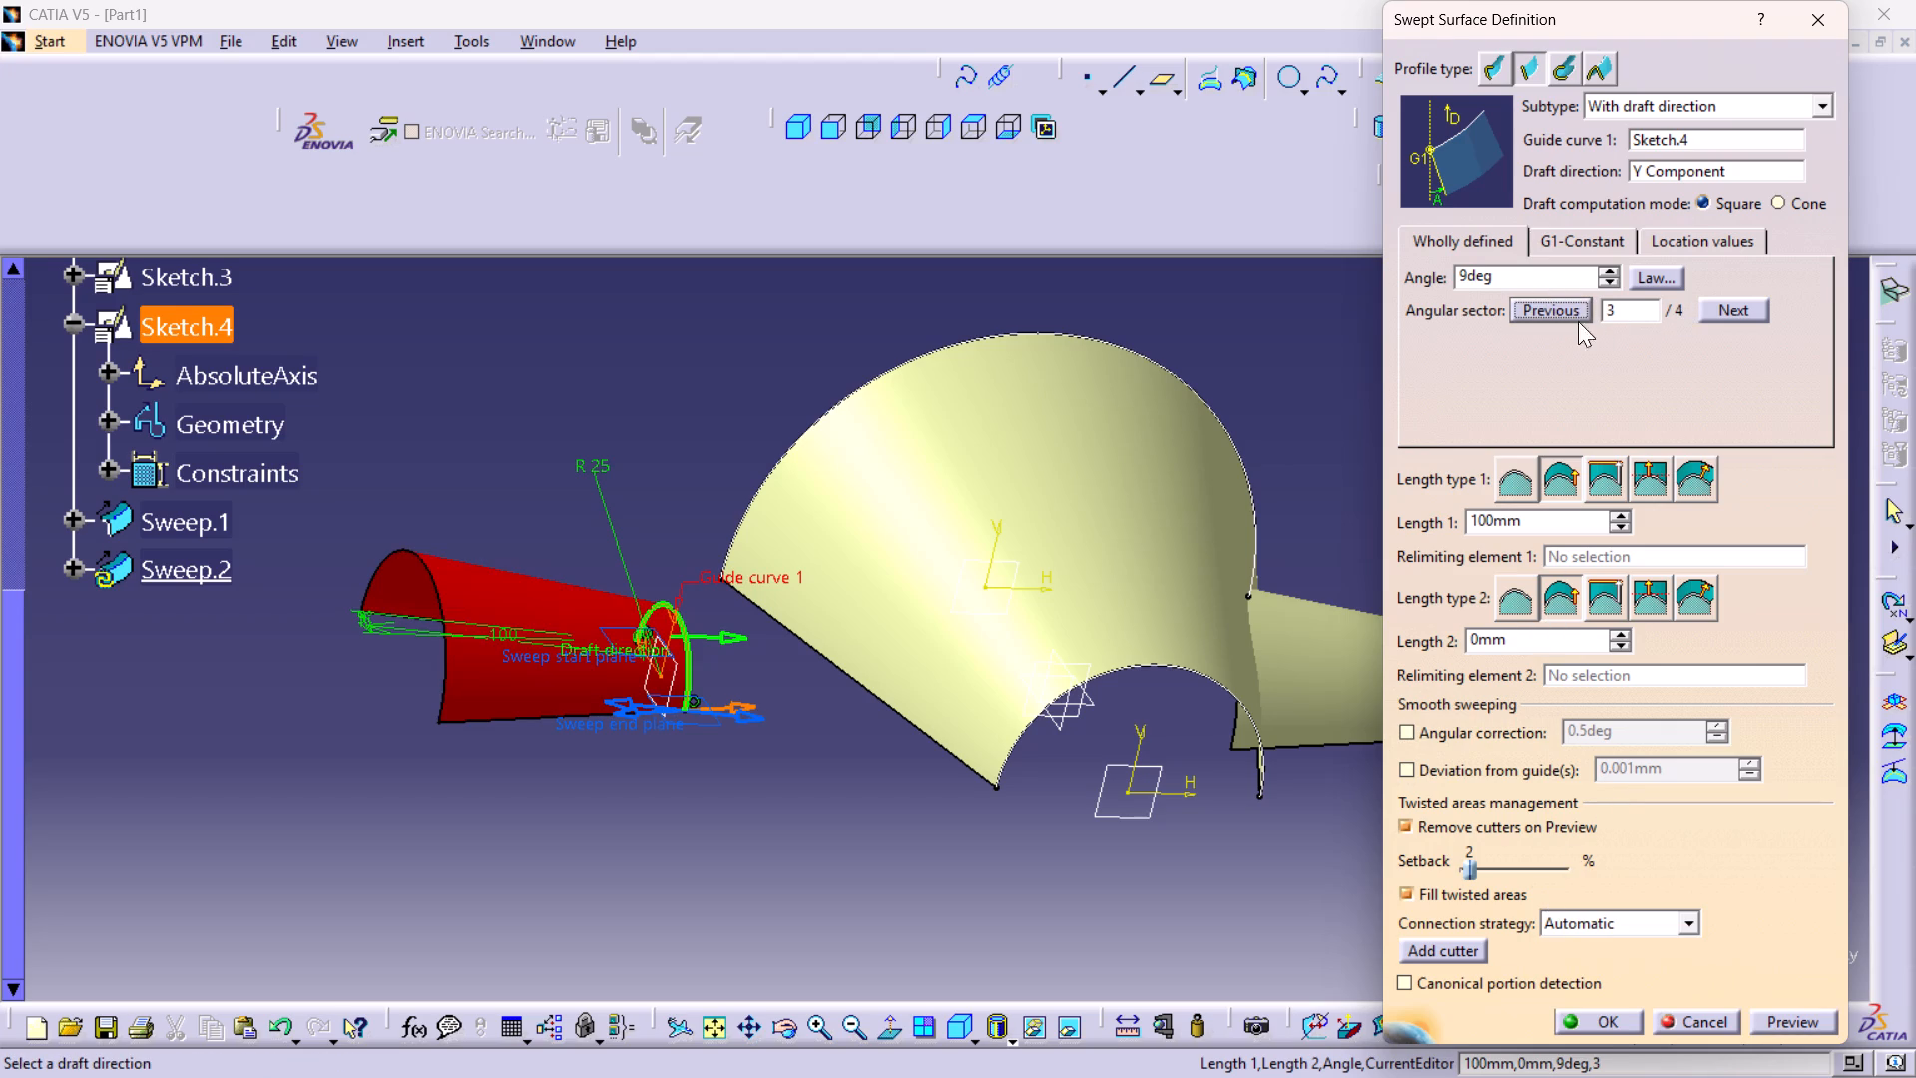
pyautogui.click(1713, 306)
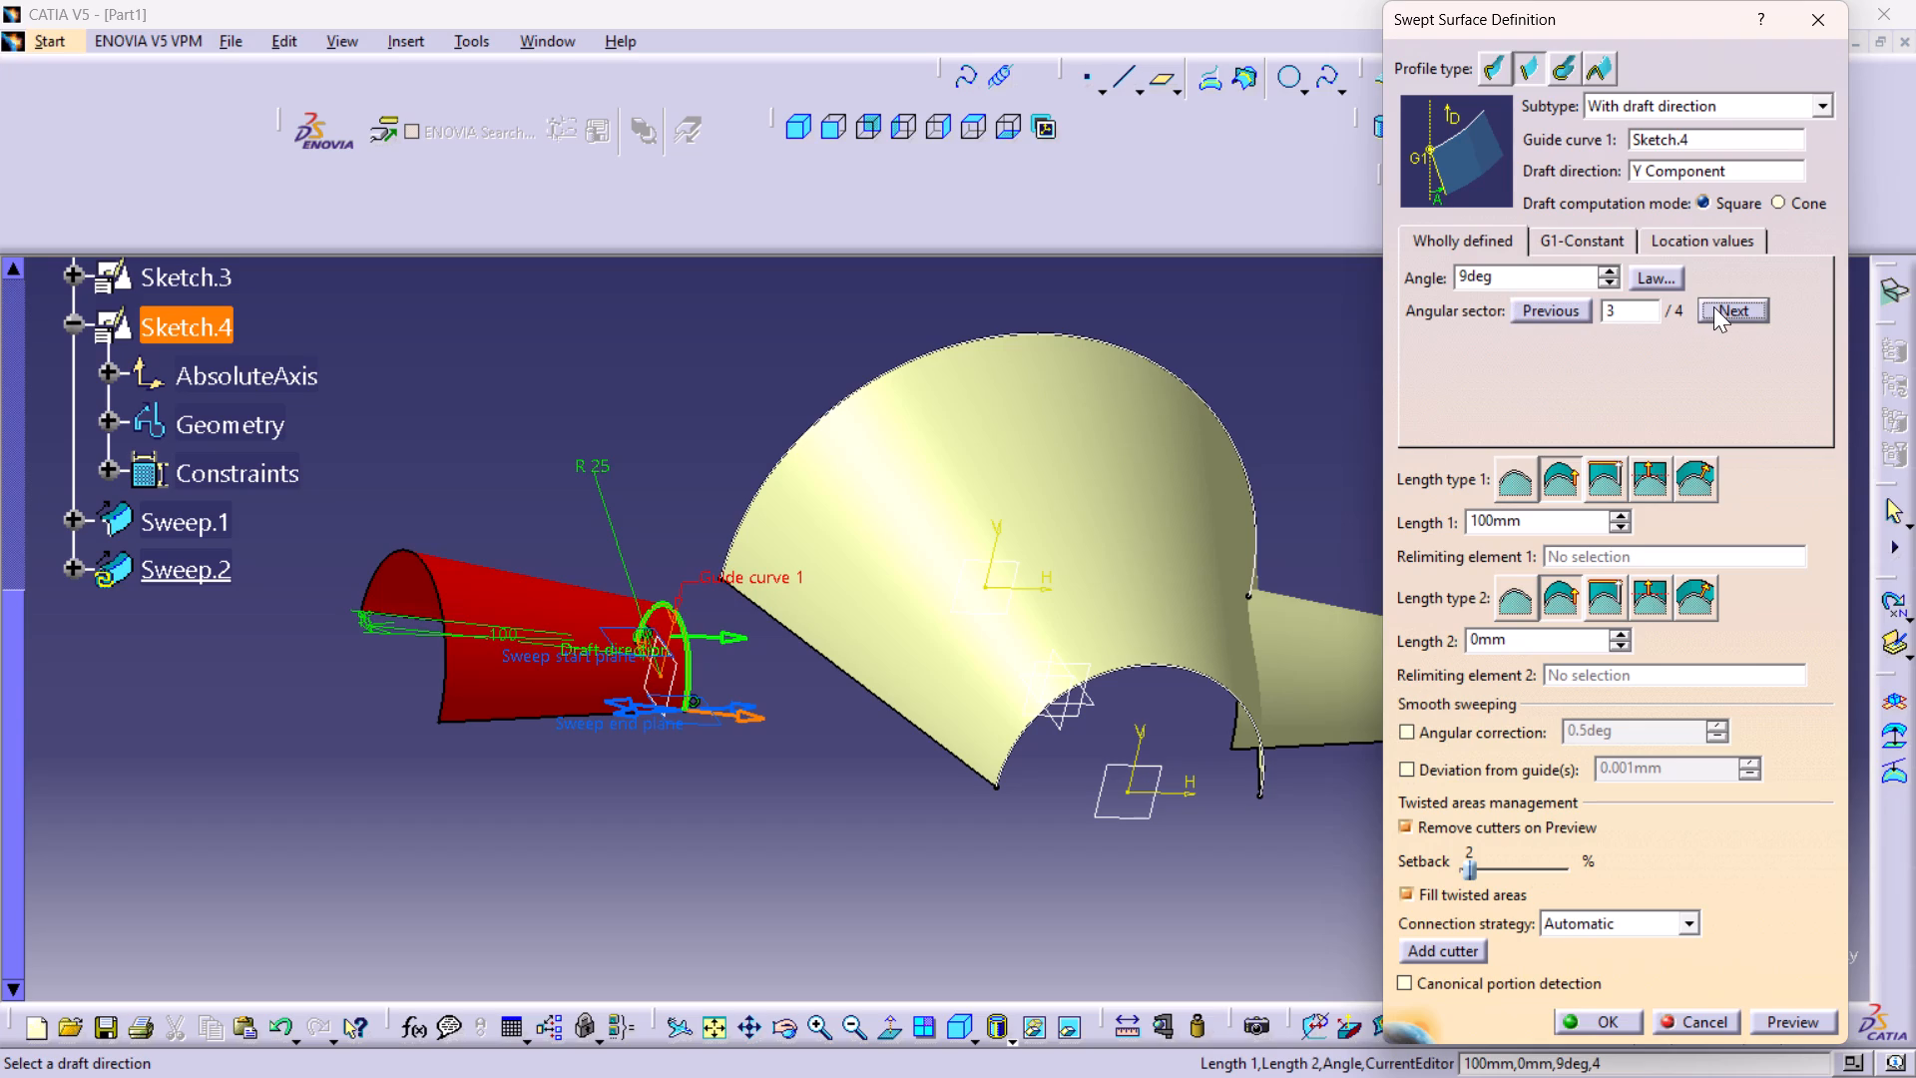
pyautogui.click(1626, 305)
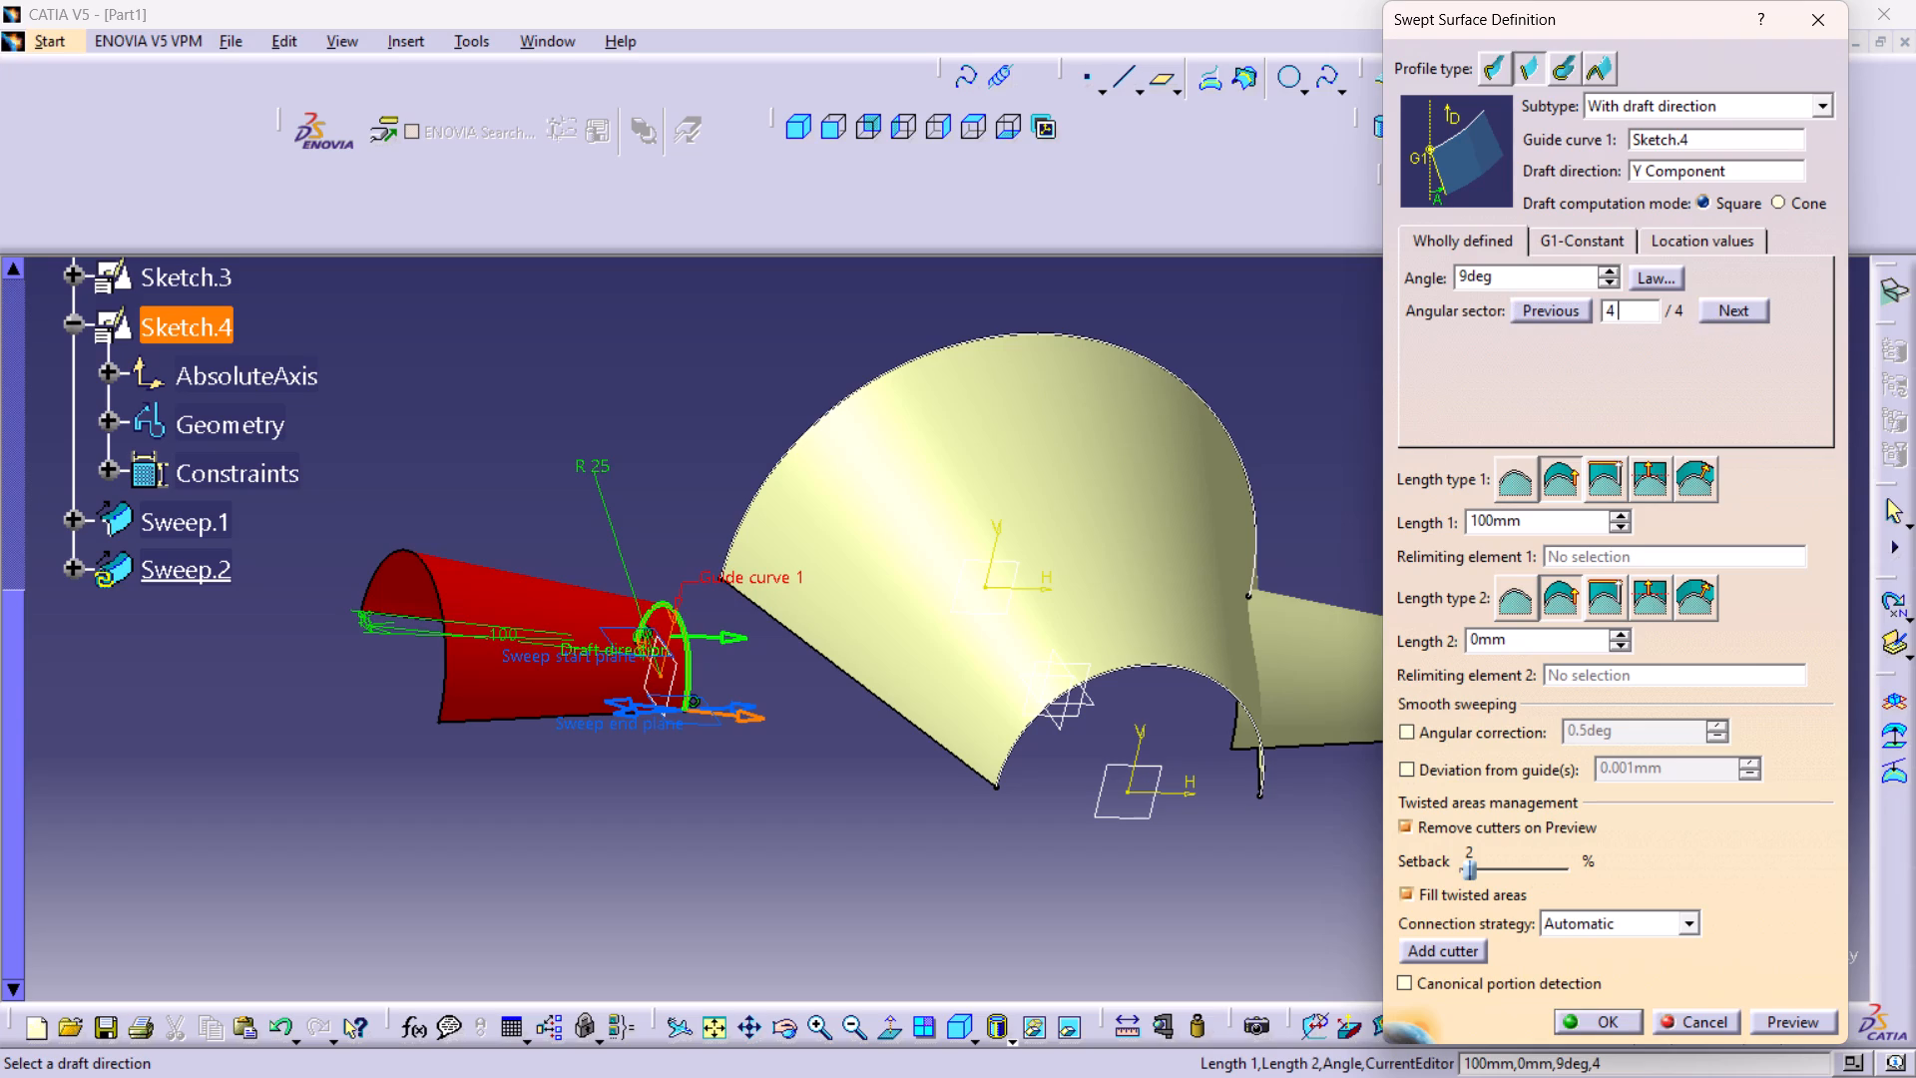
pyautogui.click(1626, 305)
pyautogui.hotkey('ctrl', 'z')
pyautogui.hotkey('ctrl', 'z')
pyautogui.hotkey('ctrl', 'z')
pyautogui.hotkey('ctrl', 'z')
pyautogui.hotkey('ctrl', 'z')
pyautogui.keyDown('ctrl'); pyautogui.click(1112, 880); pyautogui.keyUp('ctrl')
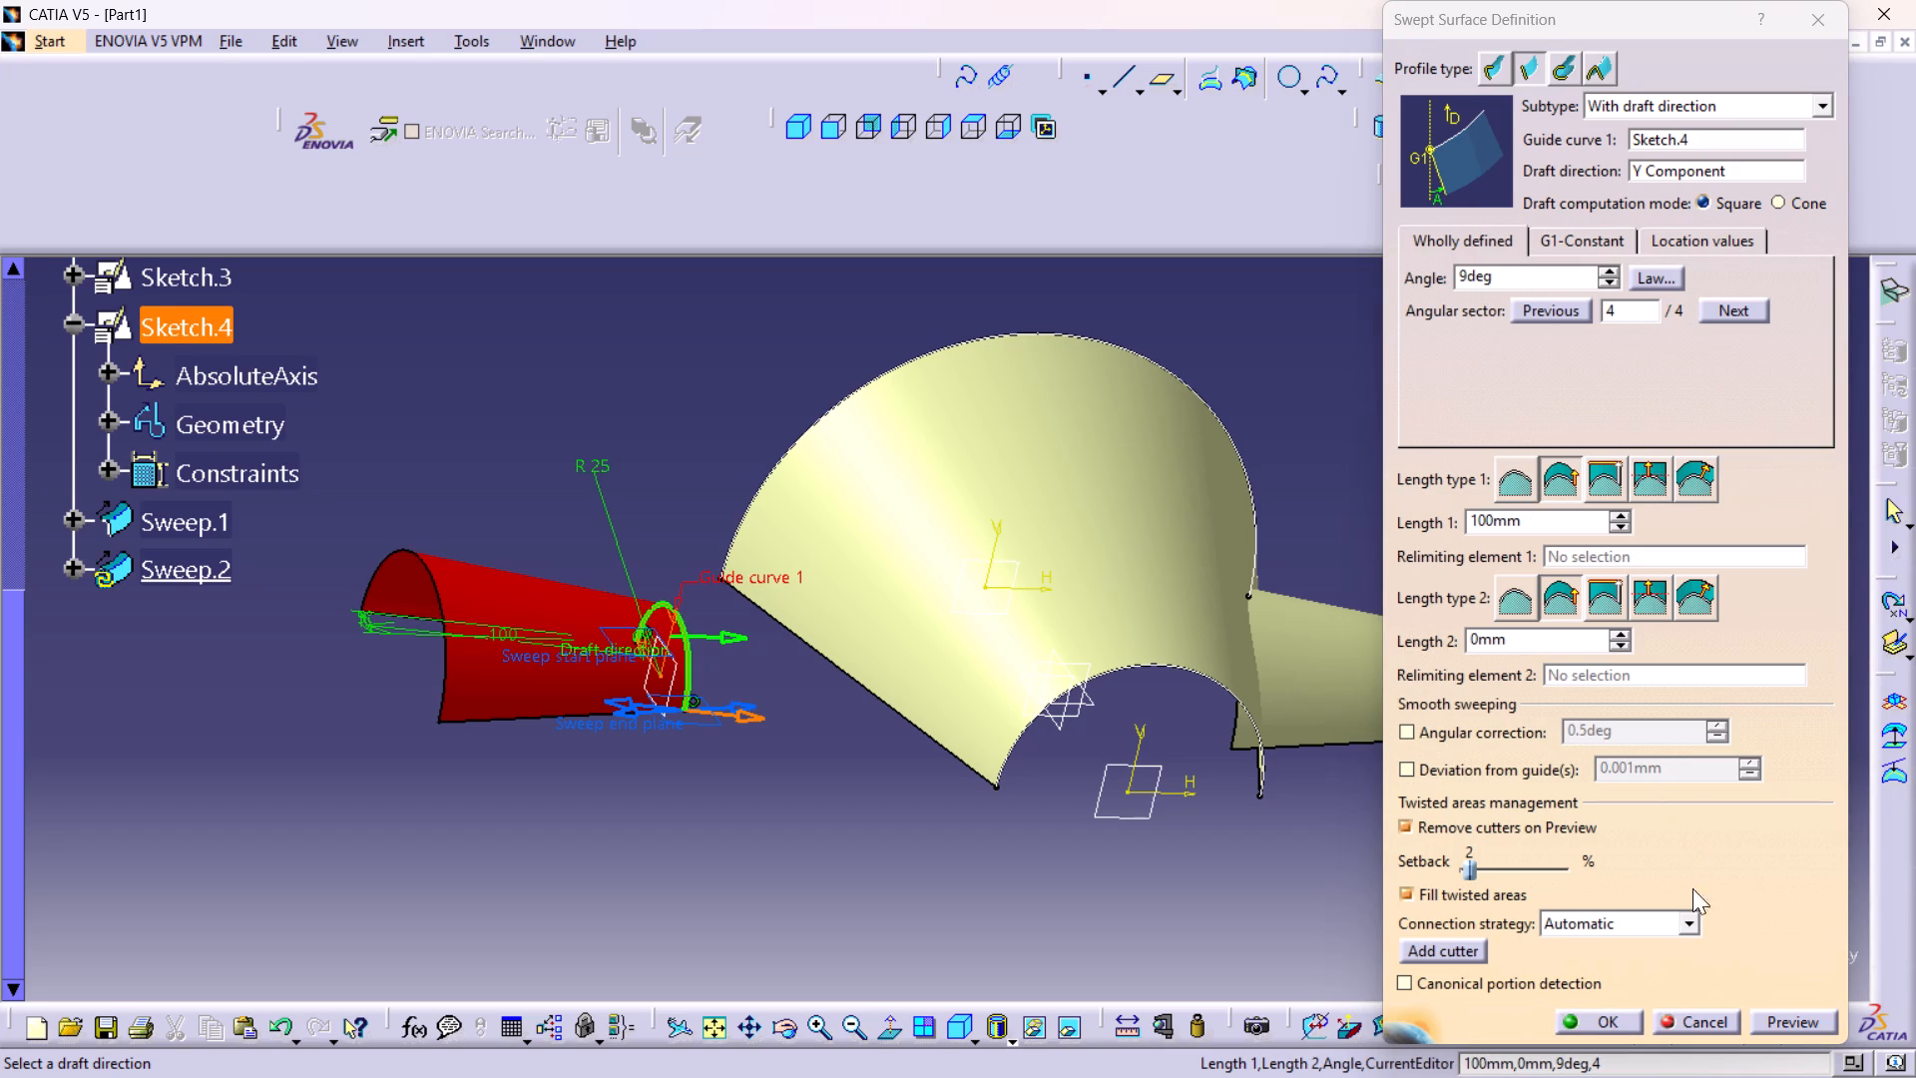
pyautogui.scroll(-3, 1531, 675)
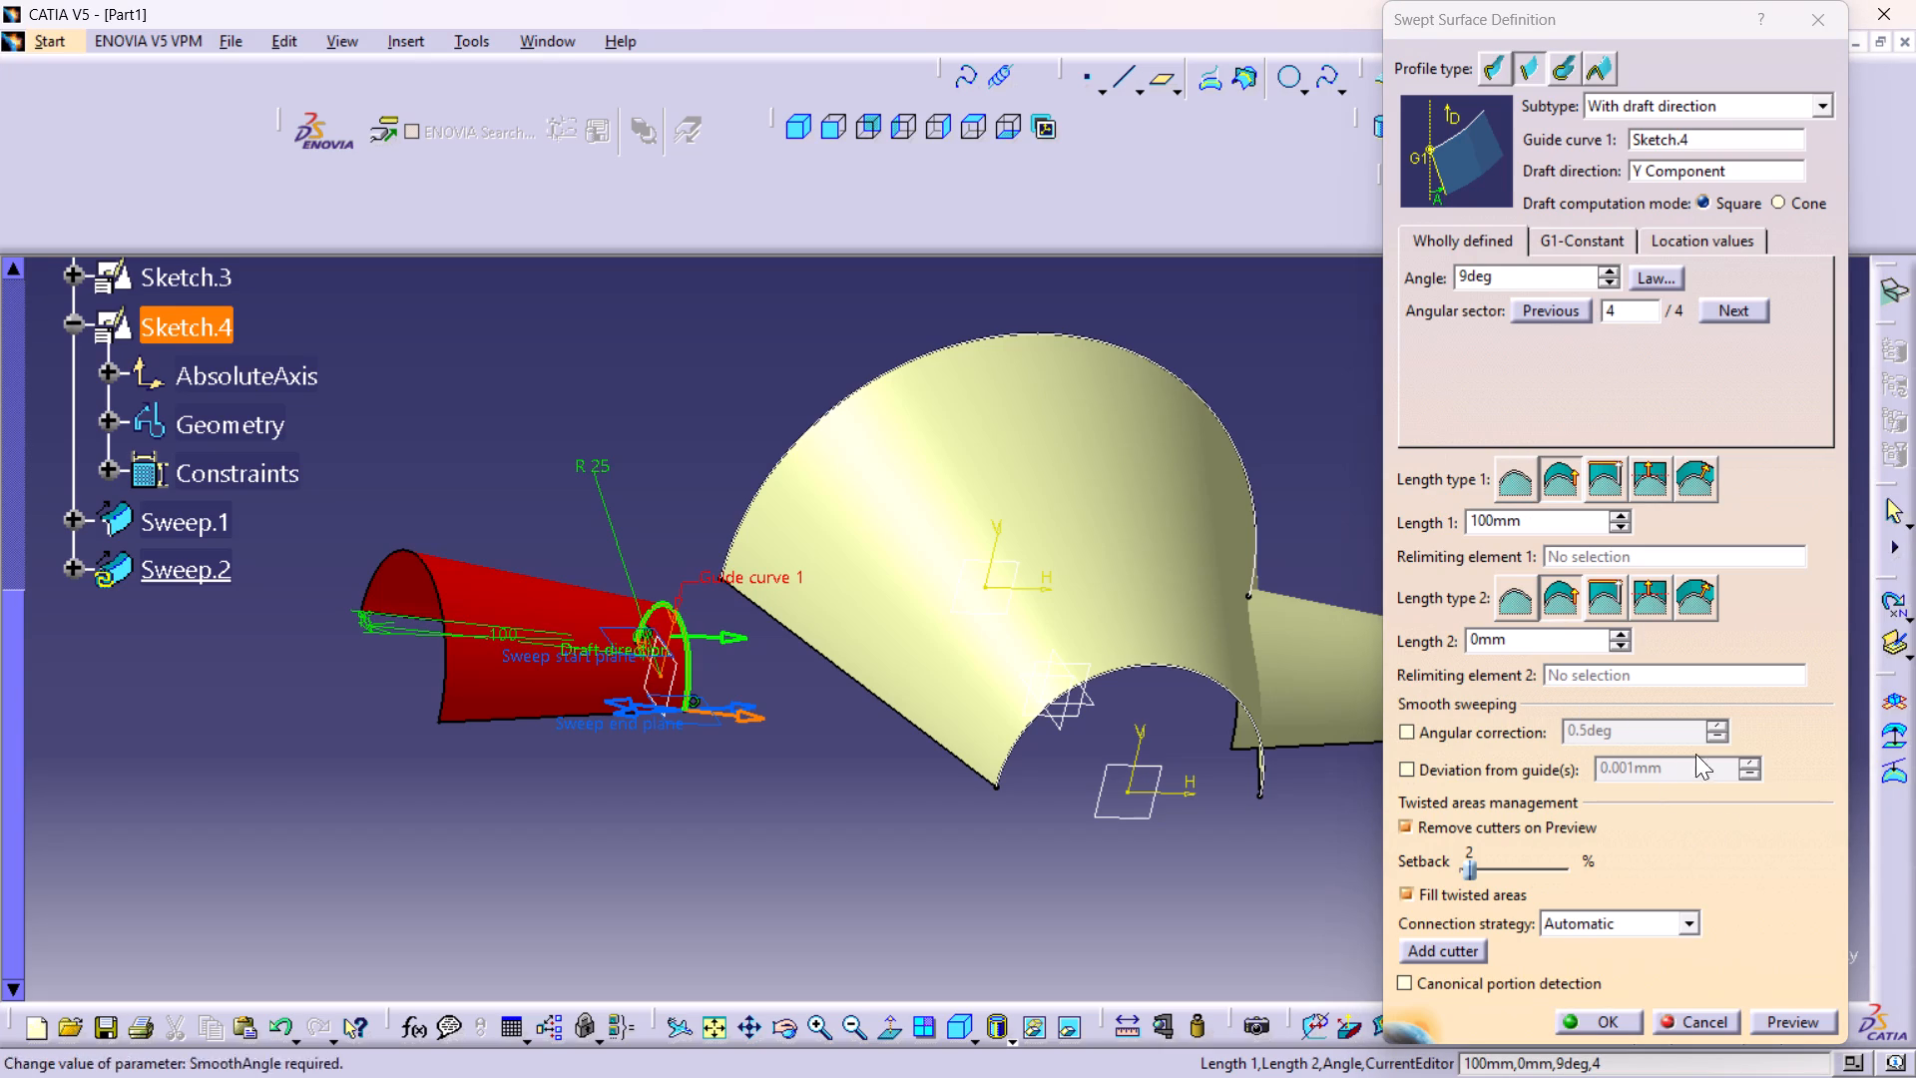
pyautogui.click(1780, 1014)
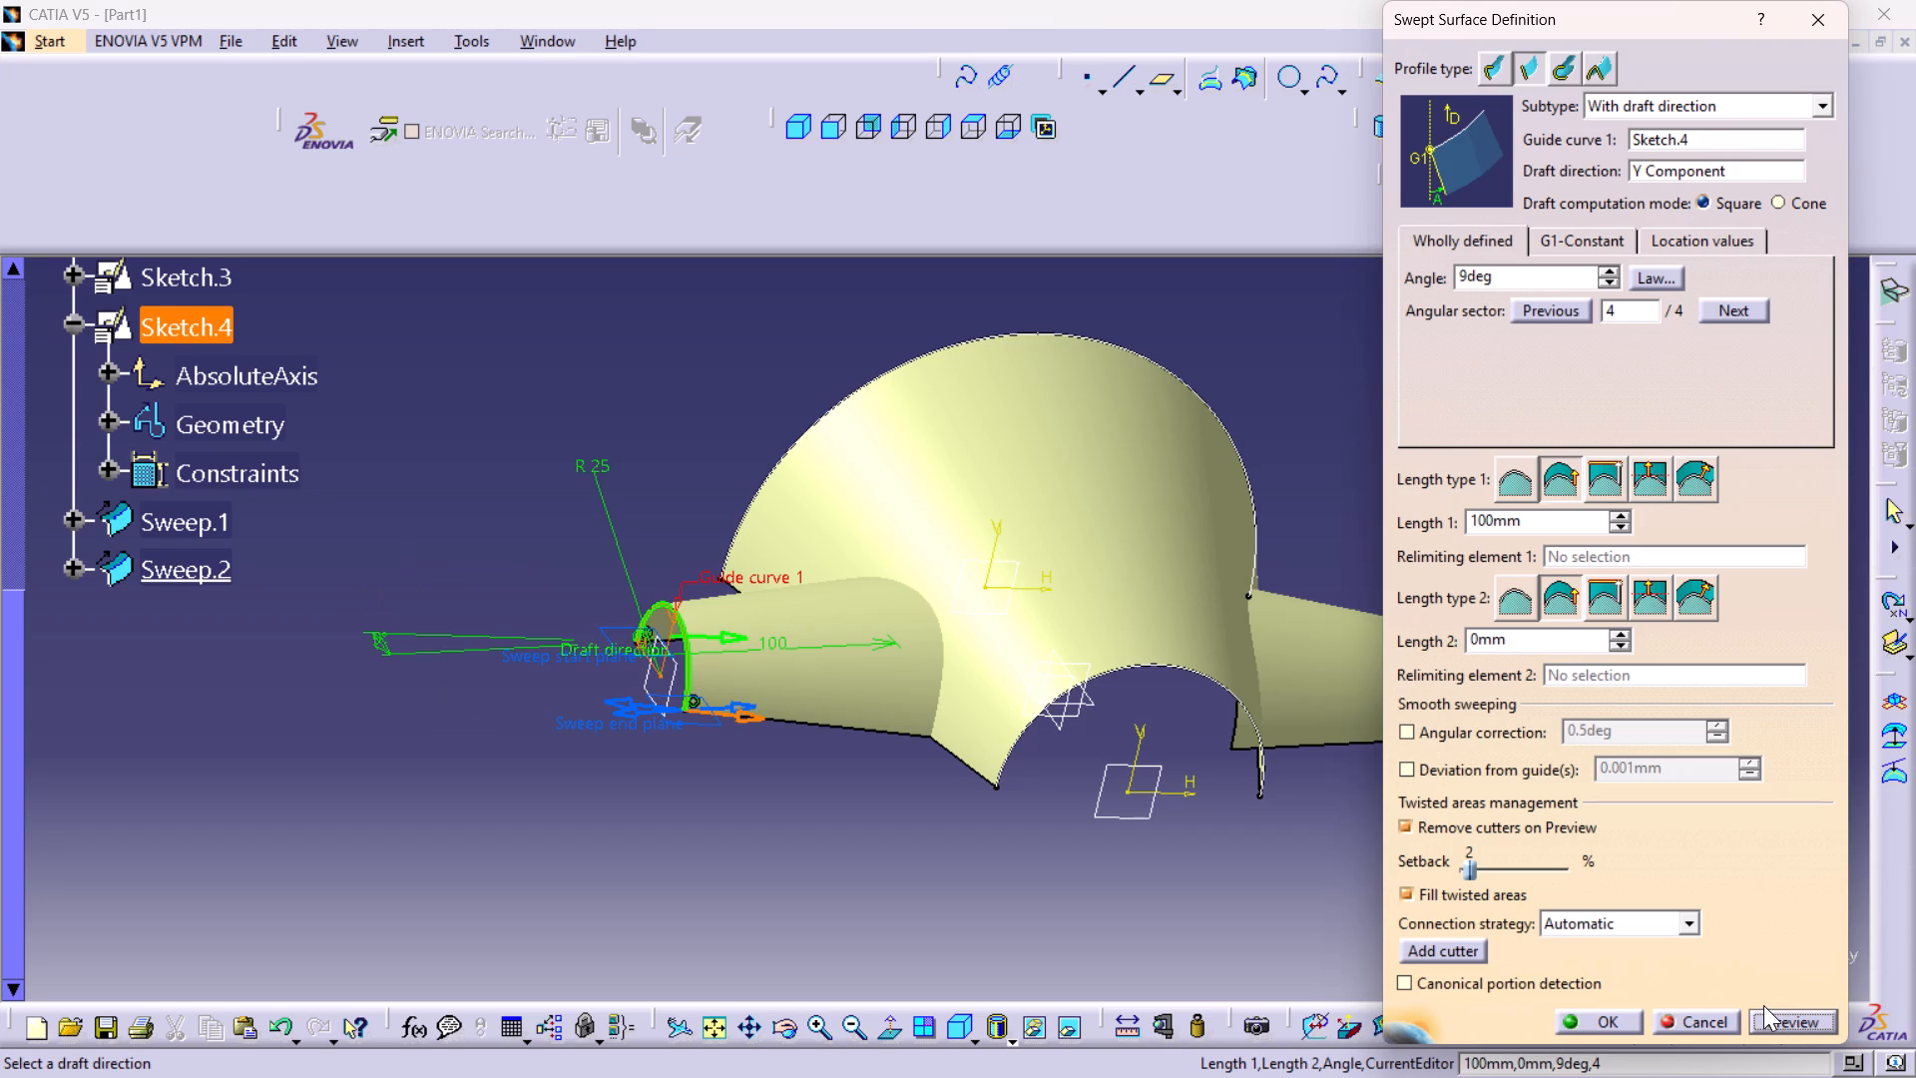
pyautogui.click(1606, 1028)
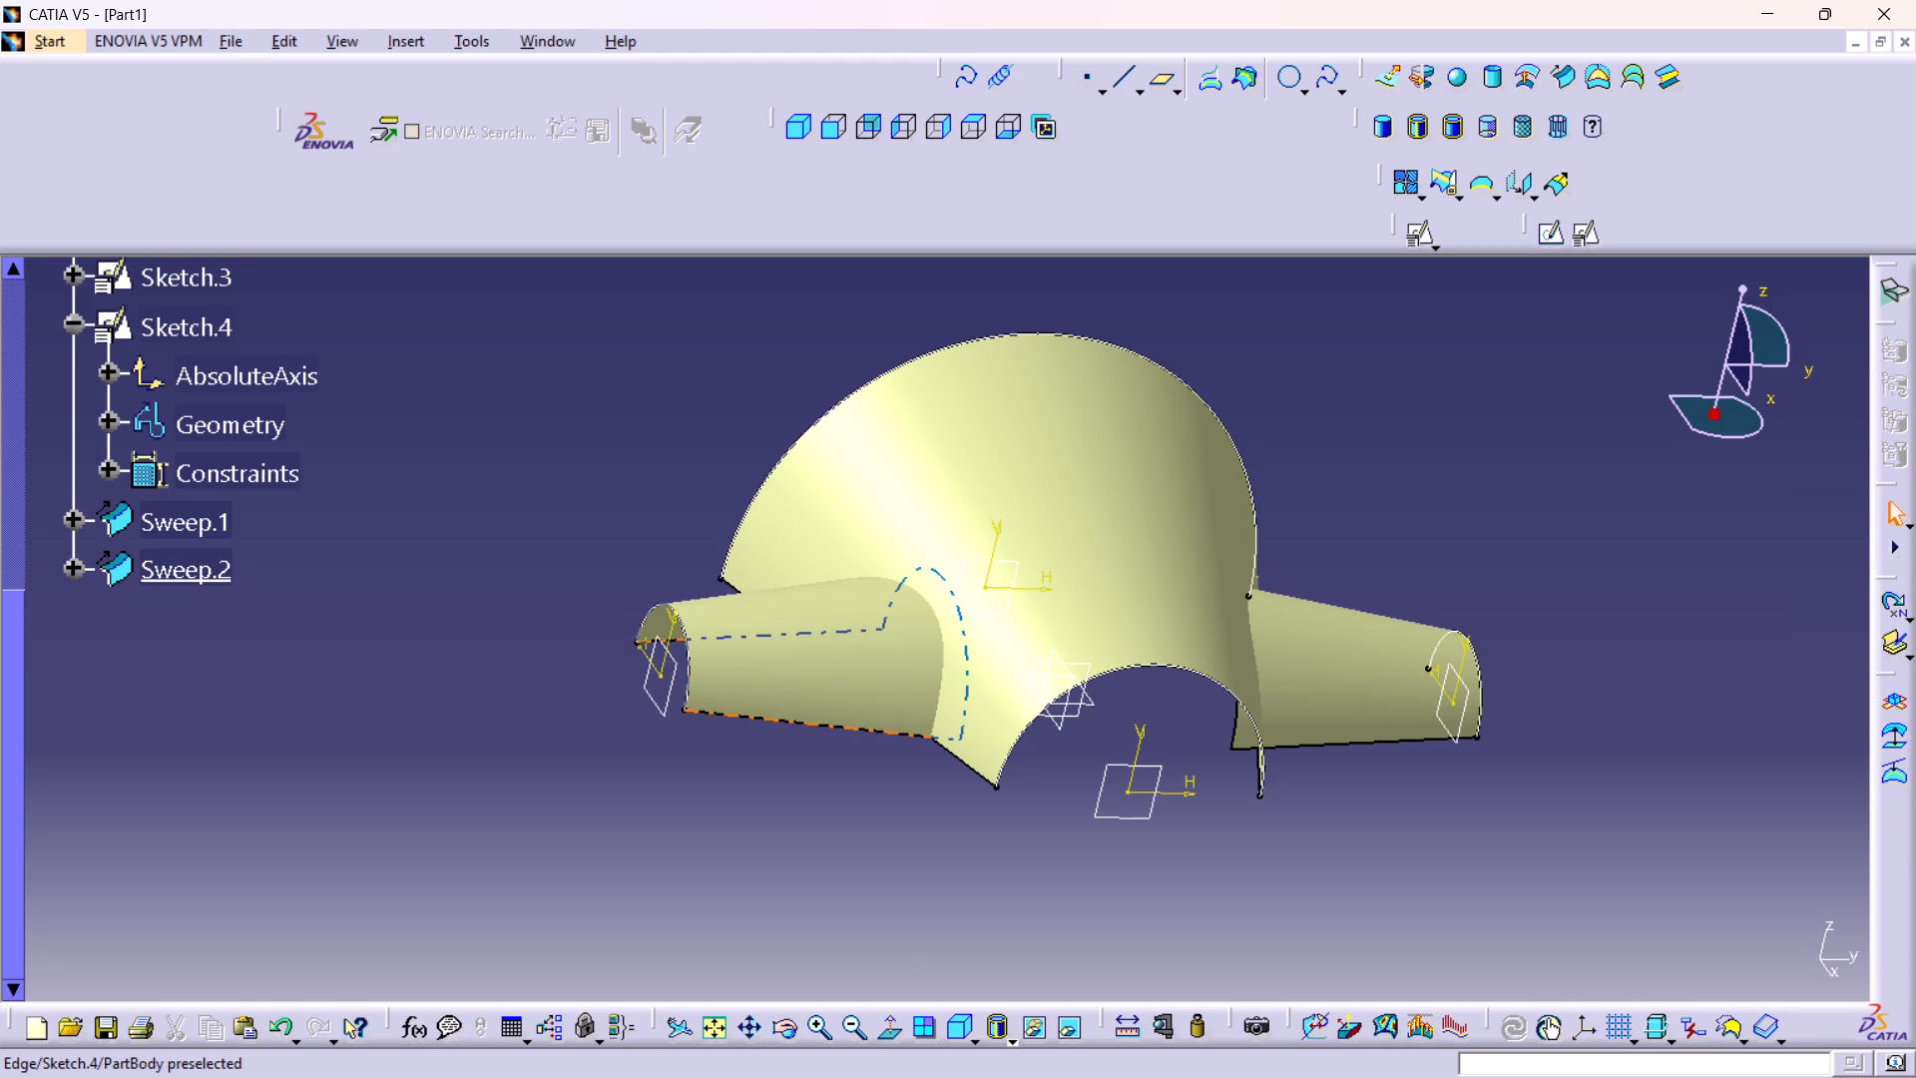
# Examine both swept branches and their junctions with the main multi-sections surface, from the sides, the open ends and below.
pyautogui.moveTo(1158, 611); pyautogui.dragTo(1154, 543, button='middle')
pyautogui.rightClick(1158, 608)
pyautogui.moveTo(1505, 583); pyautogui.dragTo(805, 586, button='middle')
pyautogui.moveTo(1506, 583); pyautogui.dragTo(805, 586, button='right')
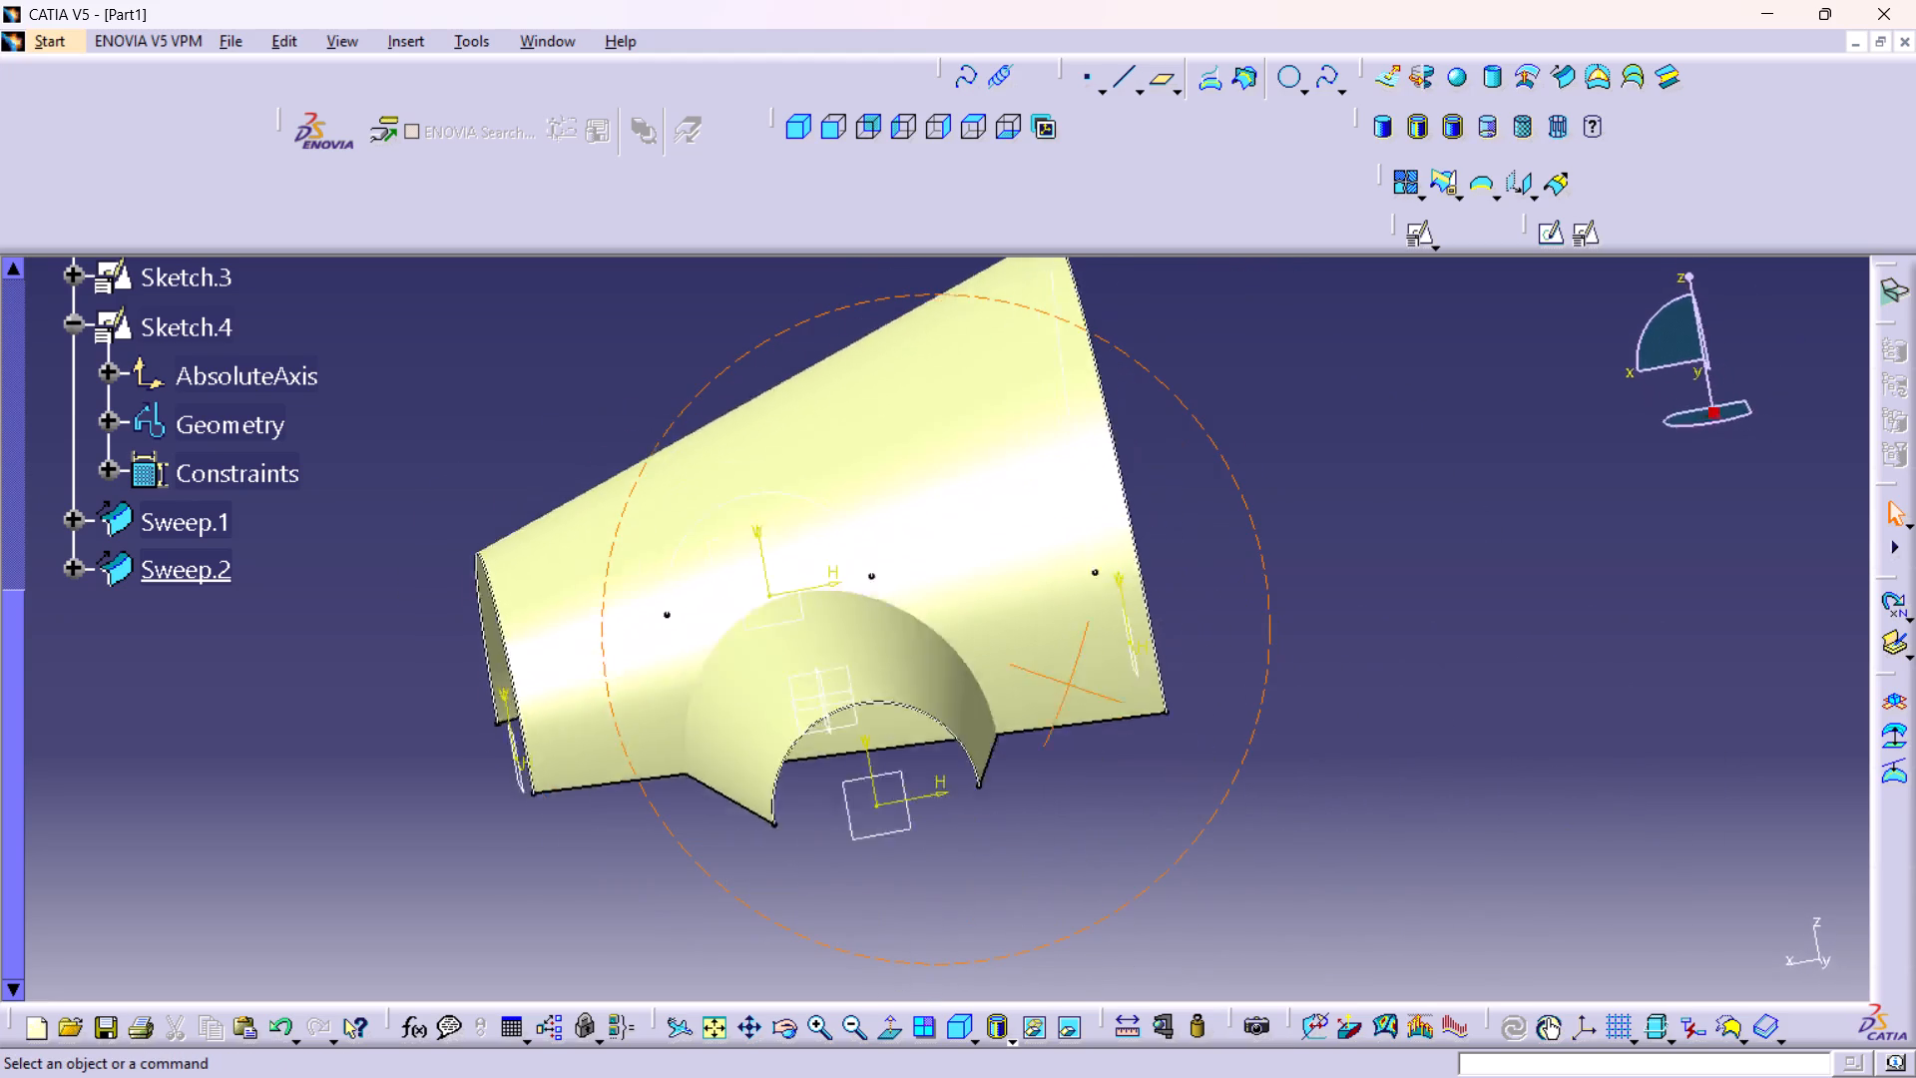
pyautogui.moveTo(805, 586); pyautogui.dragTo(598, 583, button='right')
pyautogui.moveTo(805, 586); pyautogui.dragTo(598, 583, button='middle')
pyautogui.moveTo(759, 447); pyautogui.dragTo(739, 602, button='middle')
pyautogui.moveTo(759, 447); pyautogui.dragTo(739, 602, button='right')
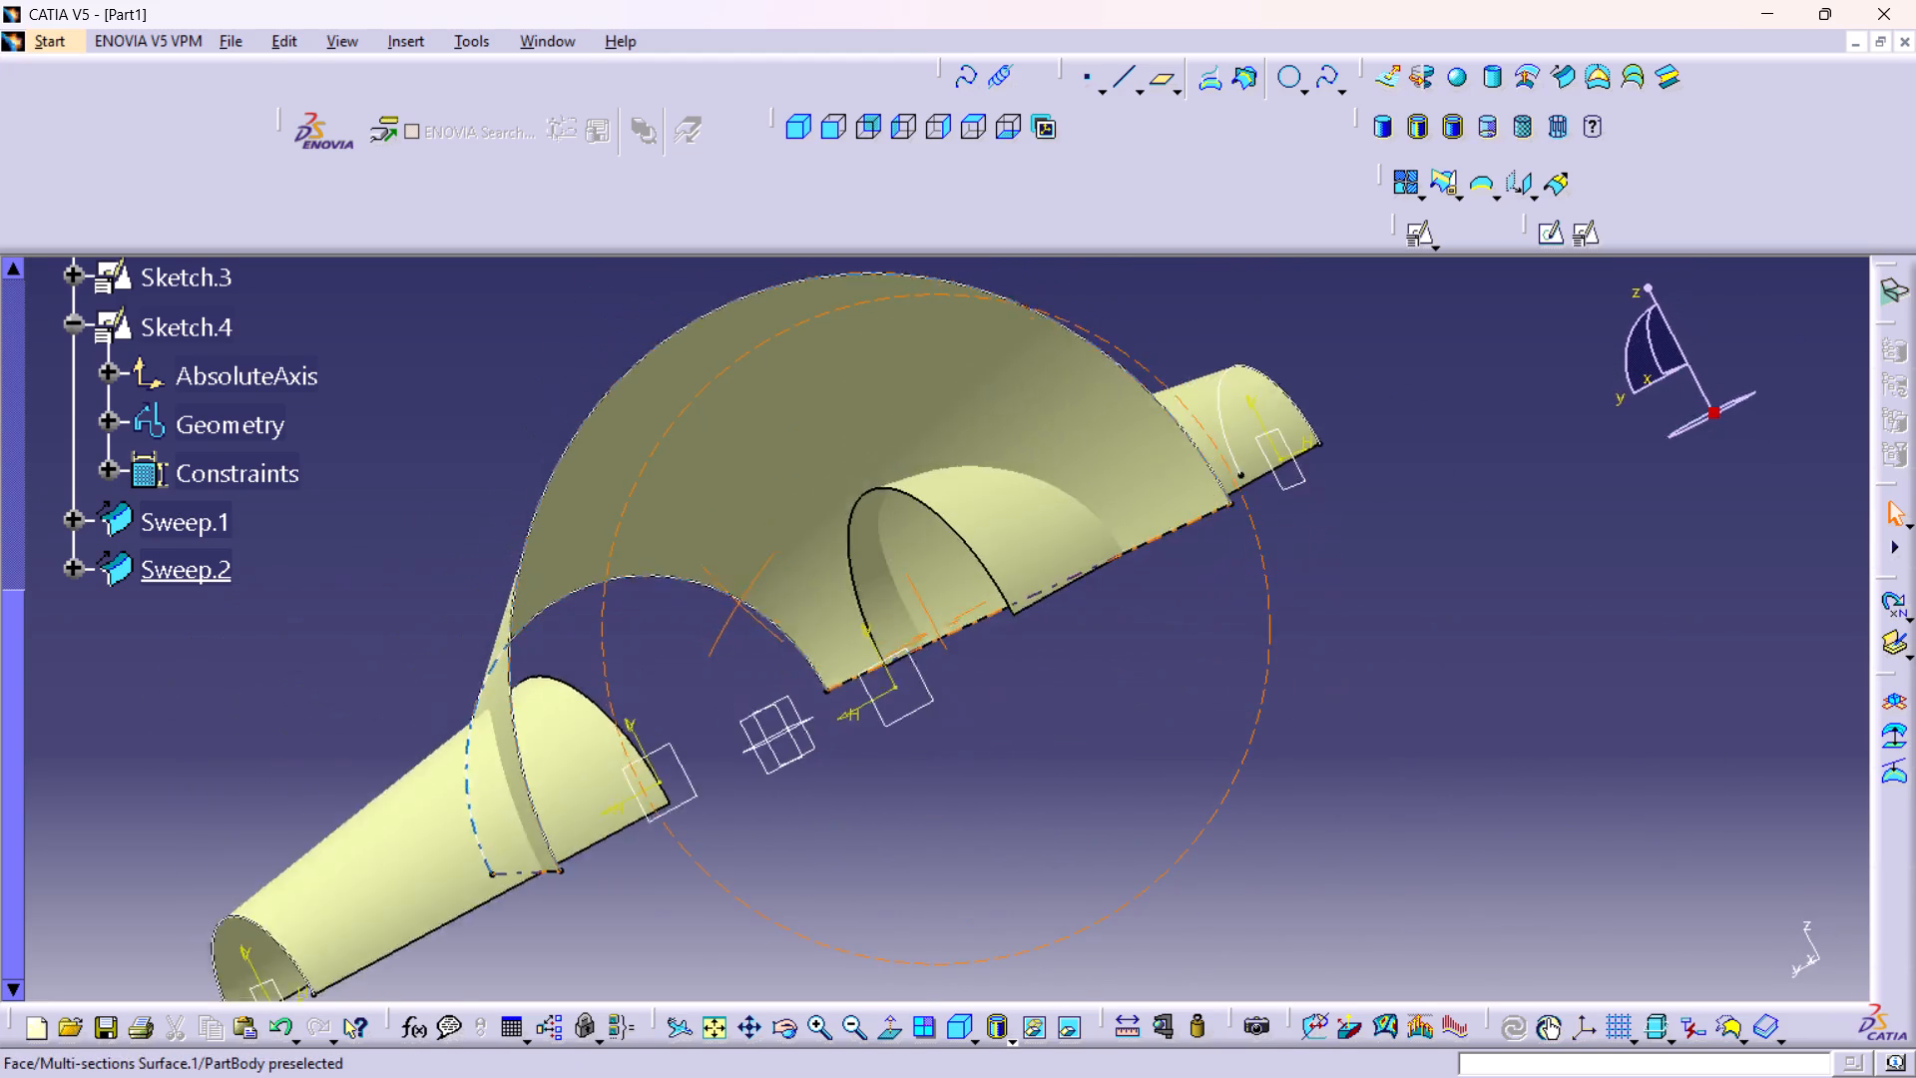
pyautogui.moveTo(739, 602); pyautogui.dragTo(729, 651, button='right')
pyautogui.moveTo(739, 602); pyautogui.dragTo(729, 651, button='middle')
pyautogui.moveTo(729, 579); pyautogui.dragTo(839, 648, button='middle')
pyautogui.moveTo(729, 576); pyautogui.dragTo(839, 648, button='right')
pyautogui.moveTo(775, 612); pyautogui.dragTo(820, 576, button='middle')
pyautogui.moveTo(775, 612); pyautogui.dragTo(820, 576, button='right')
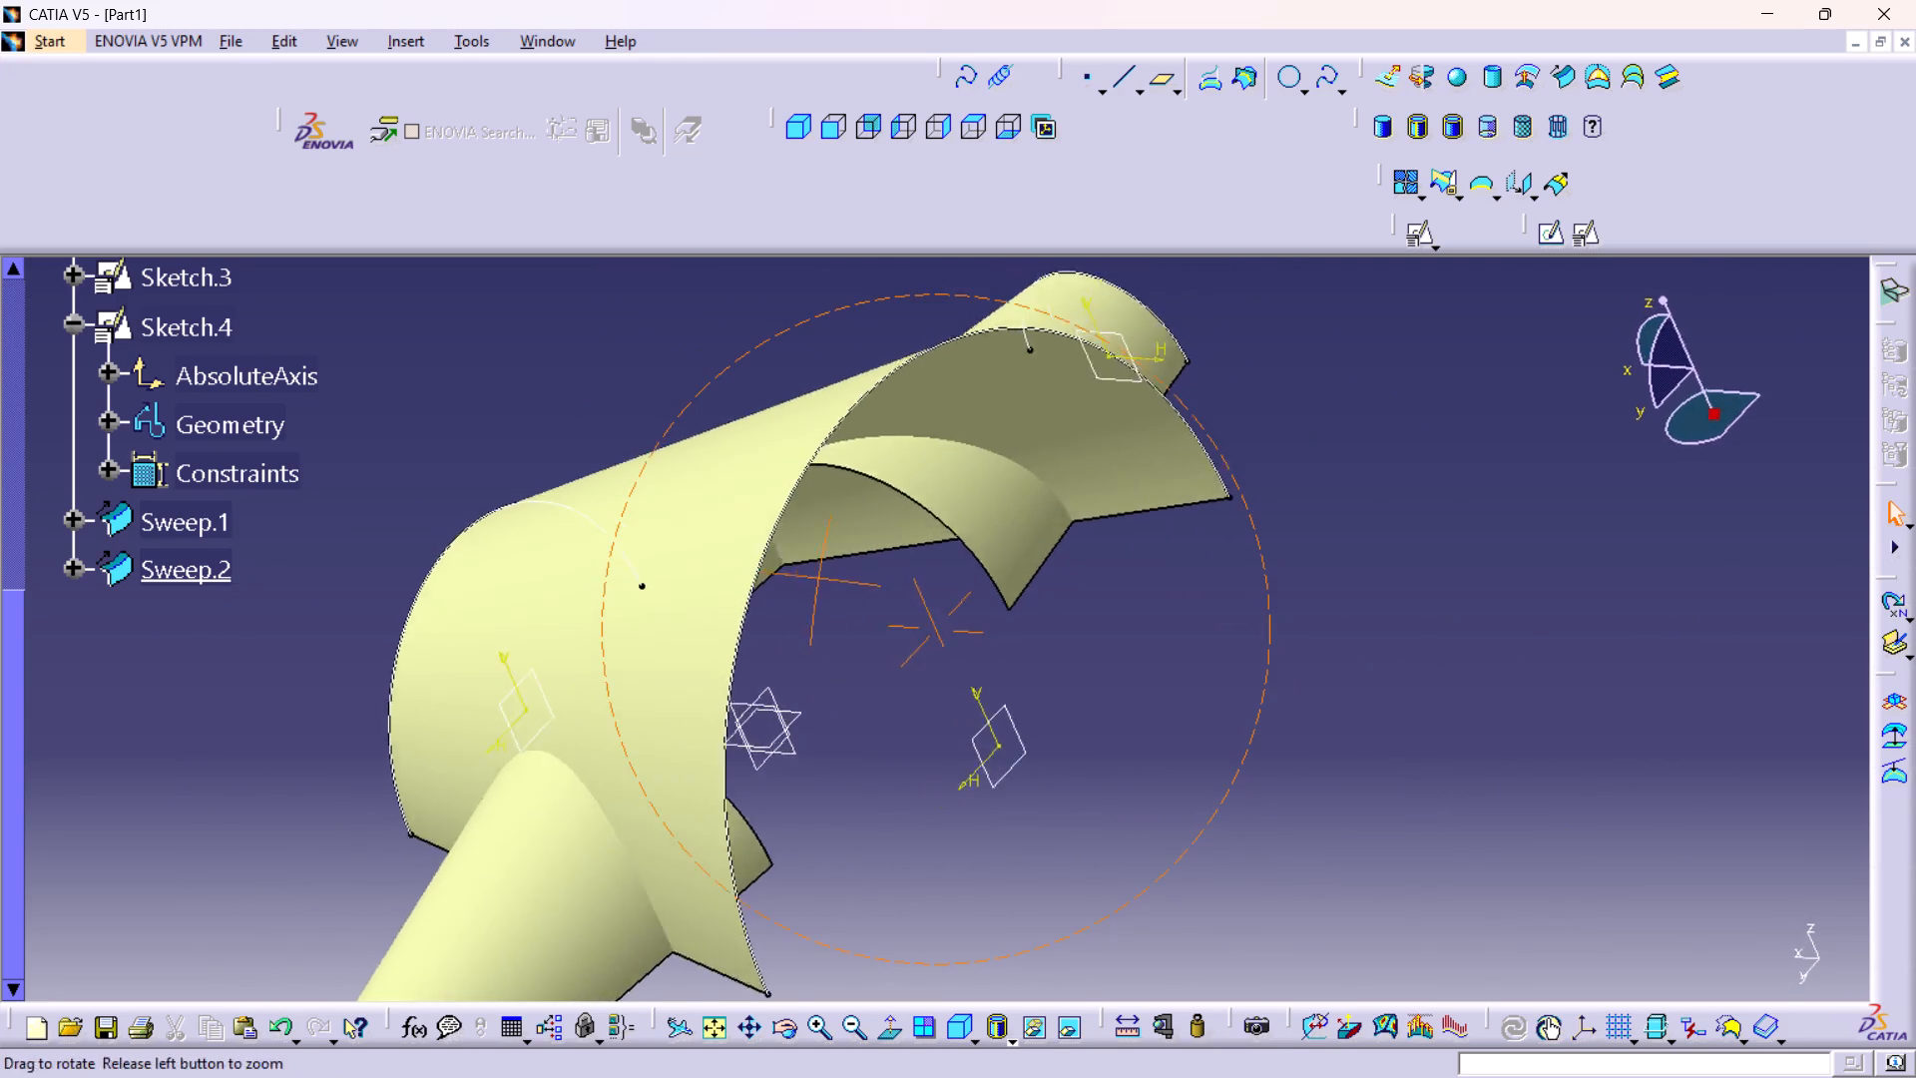
pyautogui.moveTo(820, 576); pyautogui.dragTo(1134, 489, button='right')
pyautogui.moveTo(820, 576); pyautogui.dragTo(1134, 489, button='middle')
pyautogui.moveTo(621, 525); pyautogui.dragTo(659, 740, button='middle')
pyautogui.moveTo(621, 525); pyautogui.dragTo(659, 740, button='right')
pyautogui.scroll(1, 666, 584)
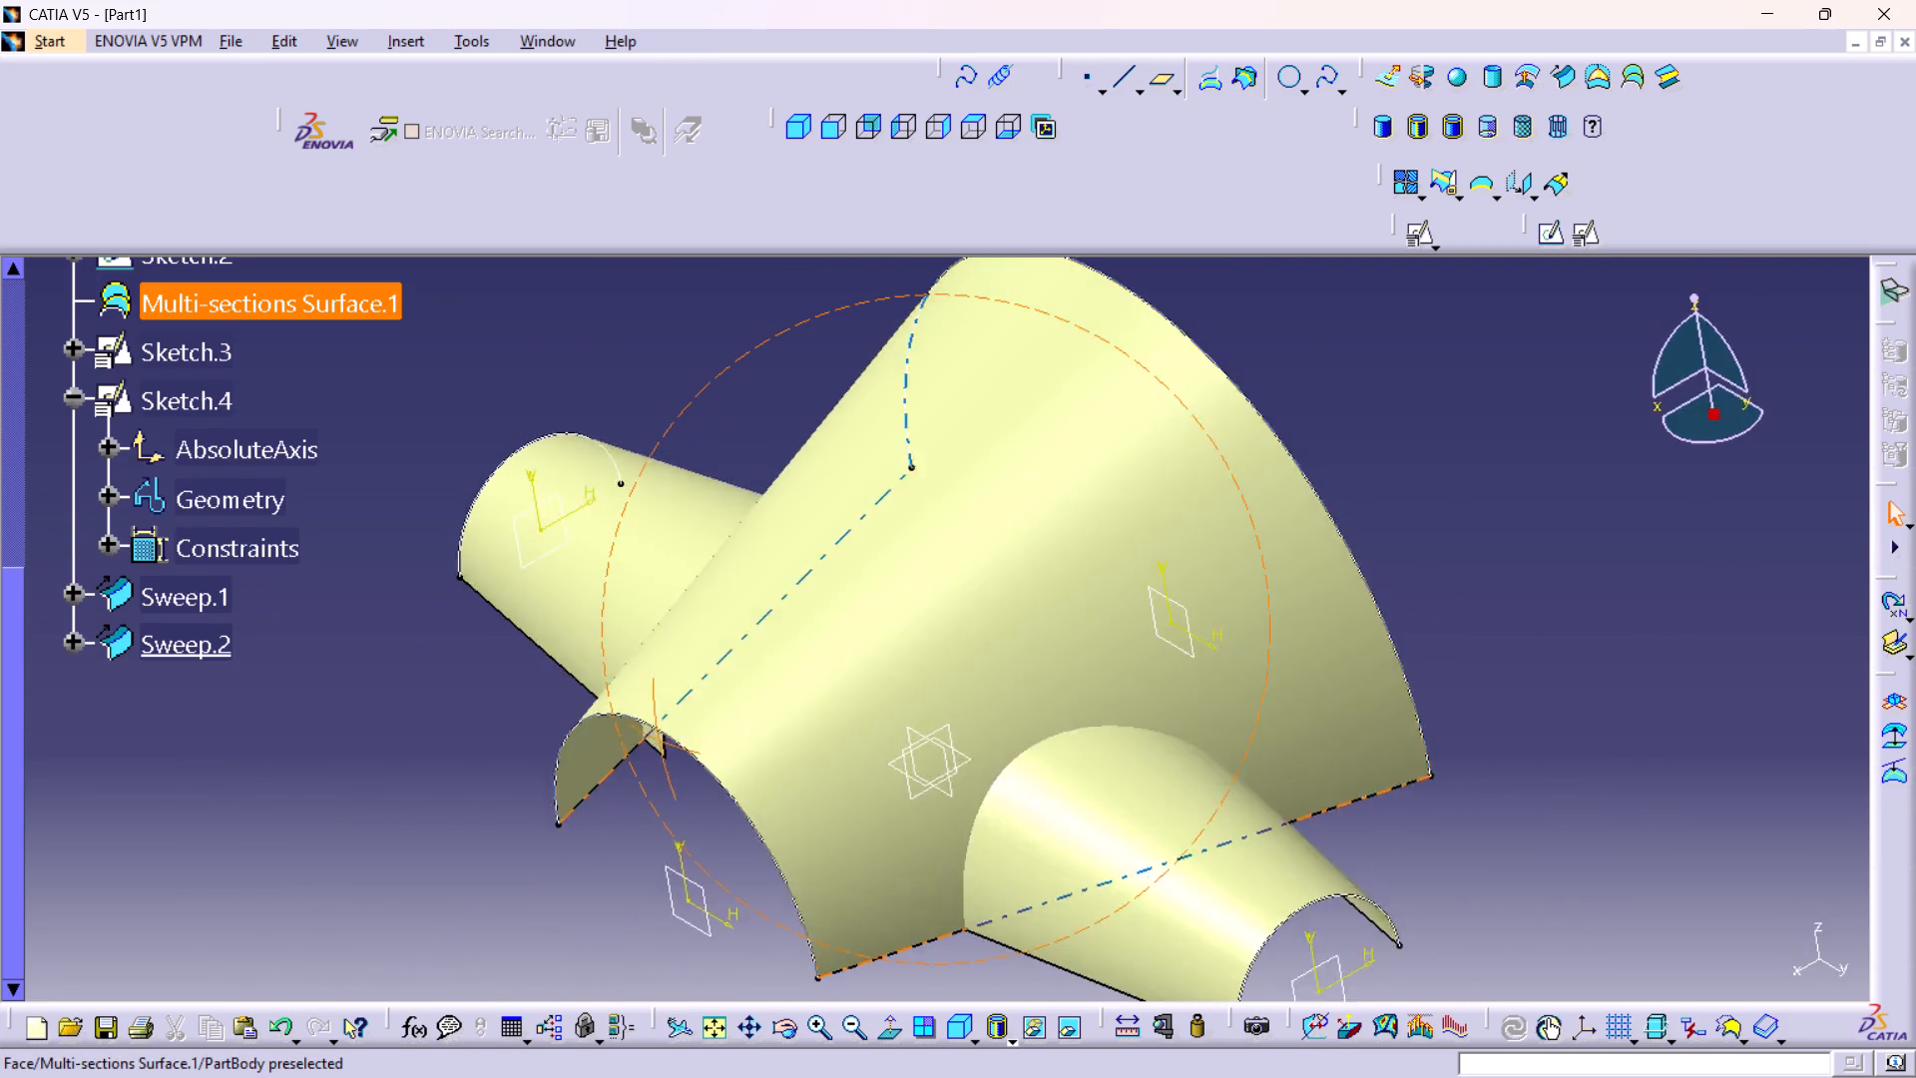
pyautogui.moveTo(659, 740); pyautogui.dragTo(635, 728, button='middle')
pyautogui.moveTo(659, 740); pyautogui.dragTo(635, 728, button='right')
pyautogui.moveTo(967, 580); pyautogui.dragTo(1149, 395, button='middle')
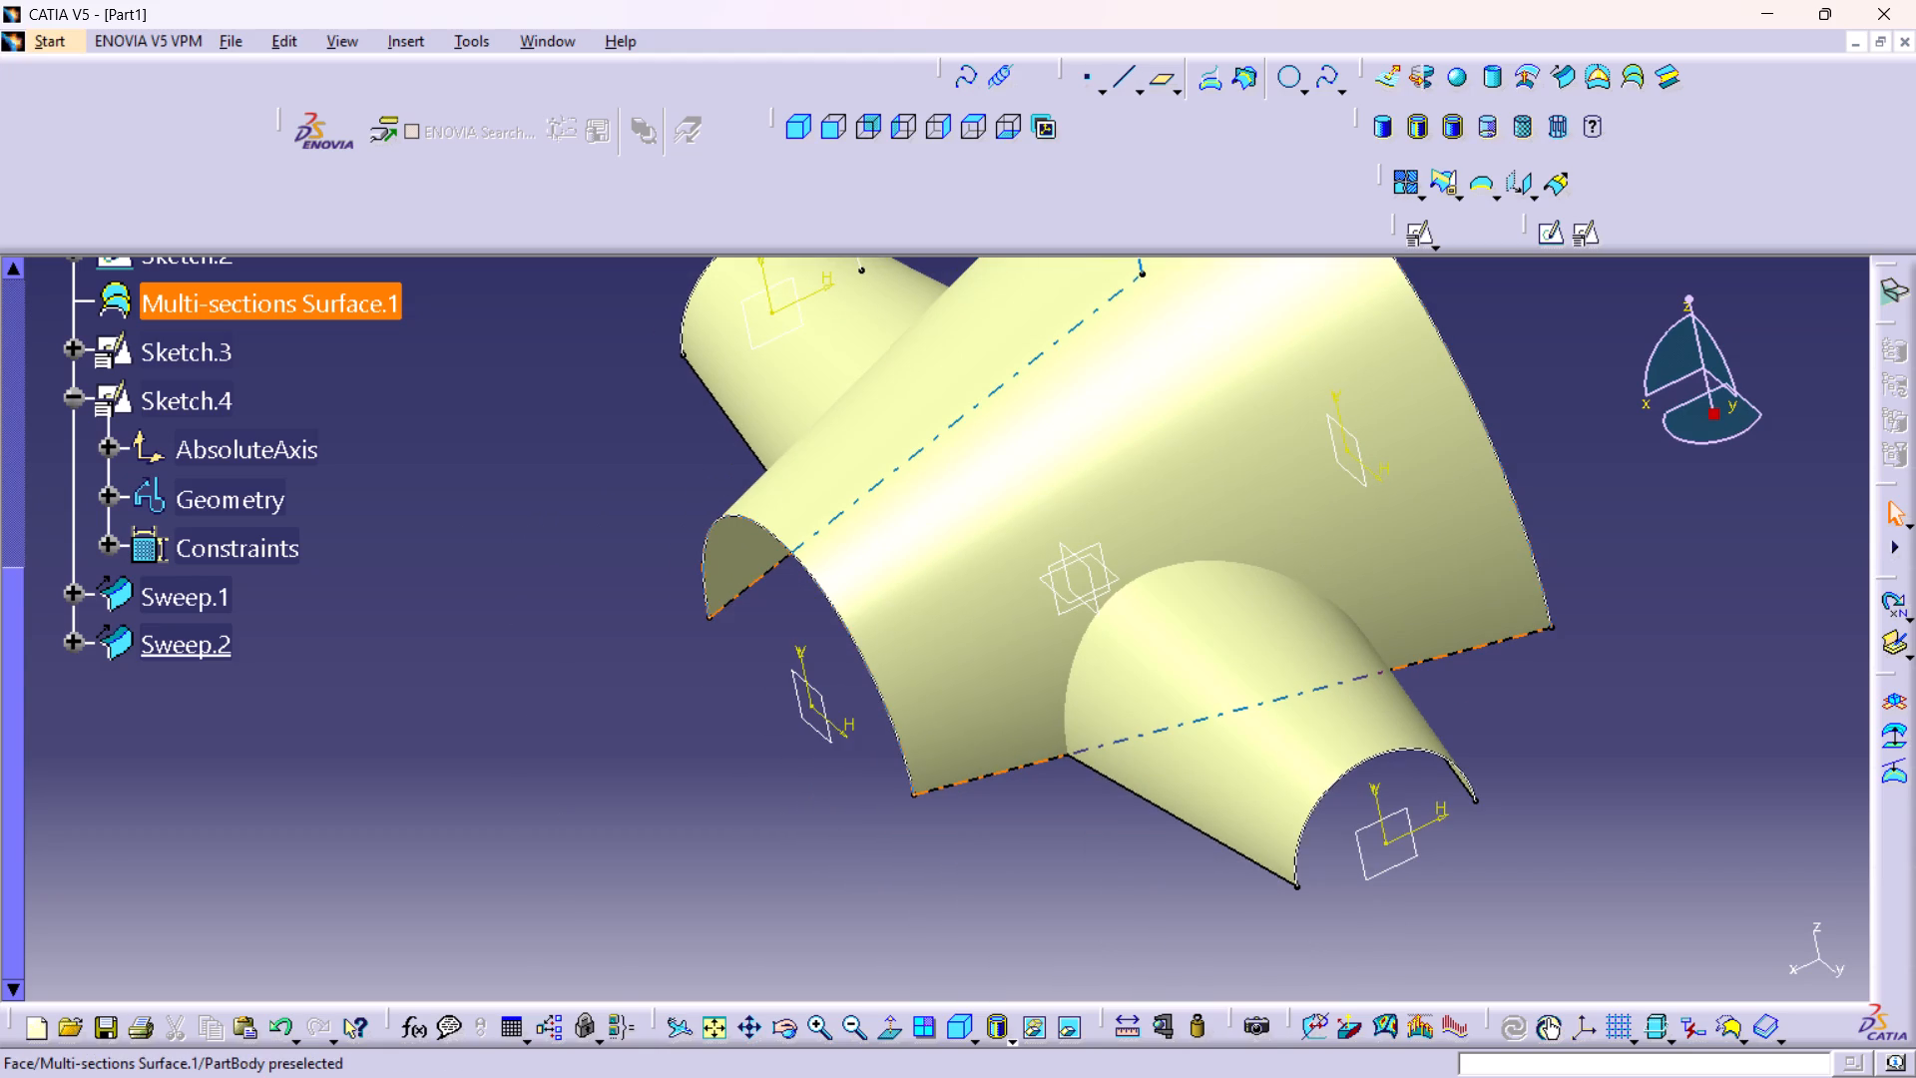
pyautogui.moveTo(1006, 576); pyautogui.dragTo(481, 502, button='middle')
pyautogui.moveTo(1006, 576); pyautogui.dragTo(481, 502, button='right')
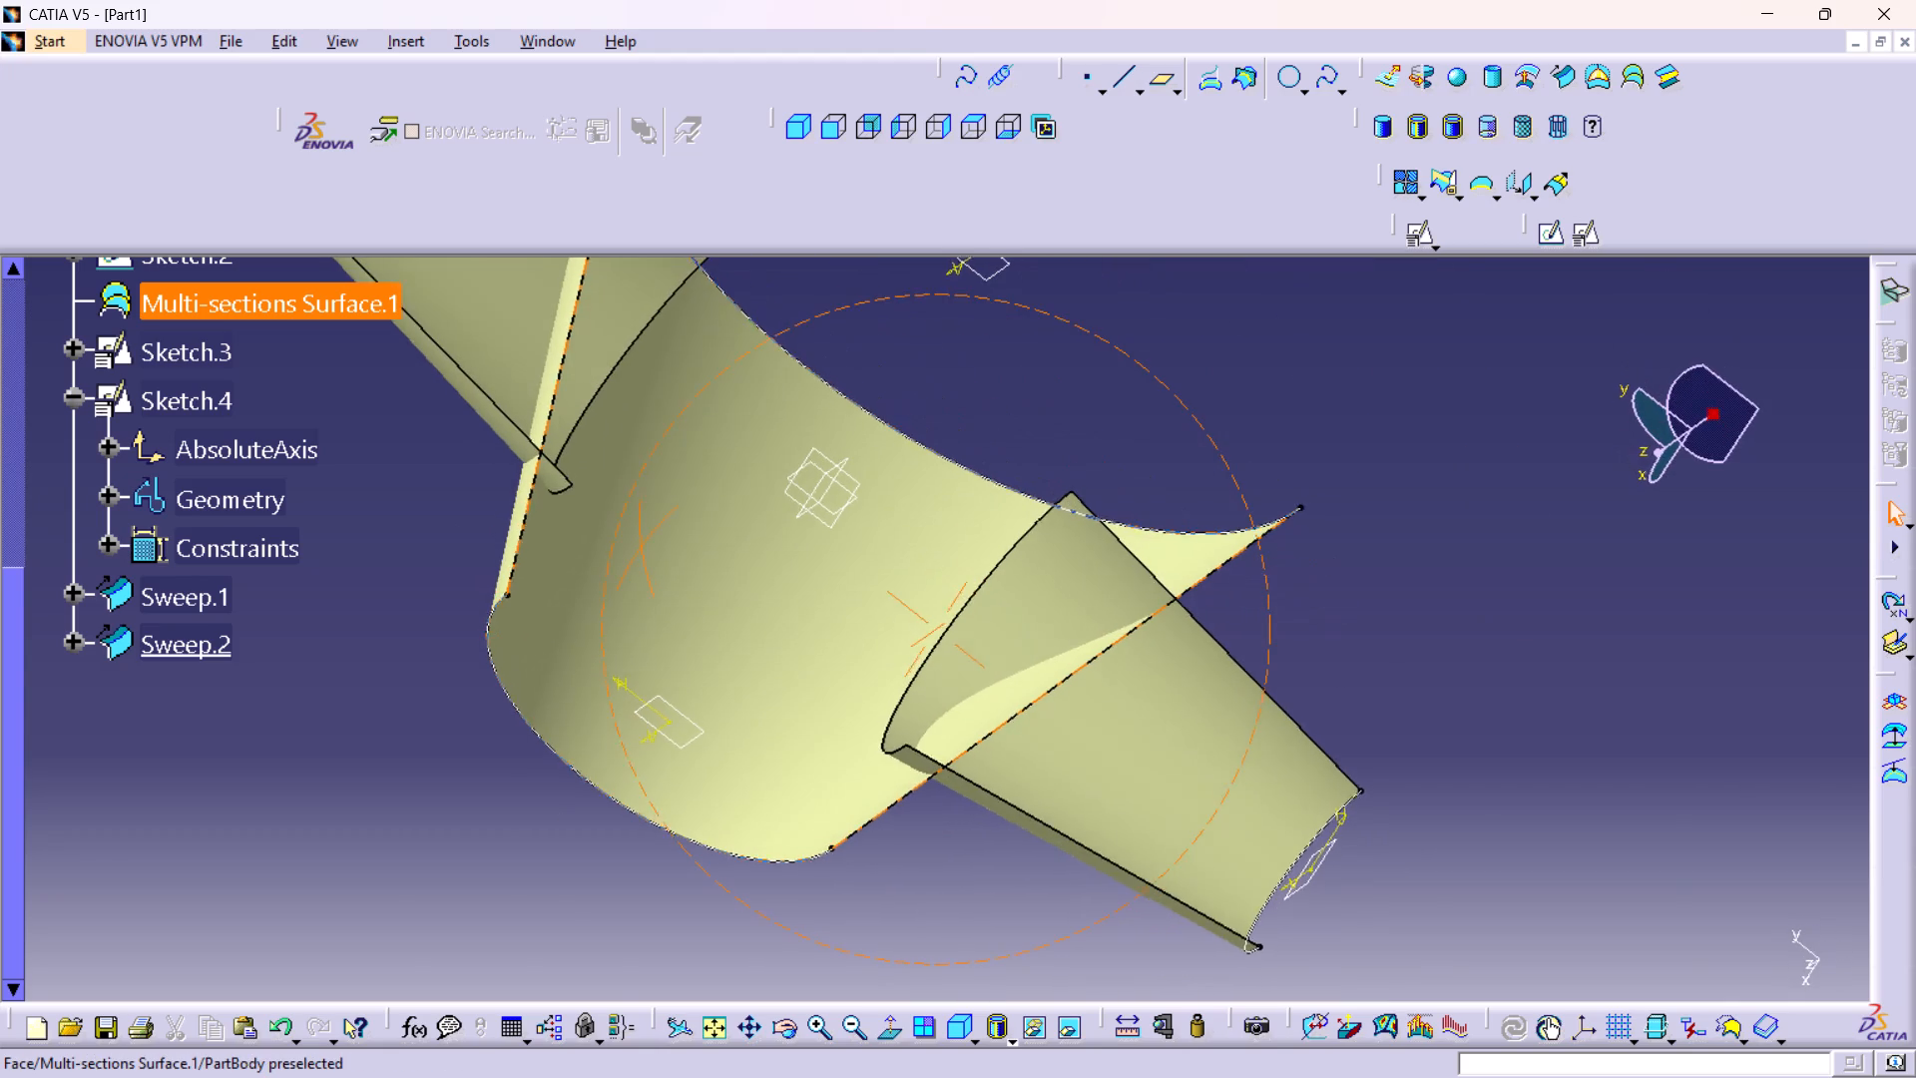
pyautogui.moveTo(481, 502); pyautogui.dragTo(477, 505, button='right')
pyautogui.moveTo(481, 502); pyautogui.dragTo(477, 505, button='middle')
pyautogui.moveTo(779, 606); pyautogui.dragTo(838, 723, button='middle')
pyautogui.rightClick(779, 606)
pyautogui.moveTo(834, 684); pyautogui.dragTo(879, 687, button='middle')
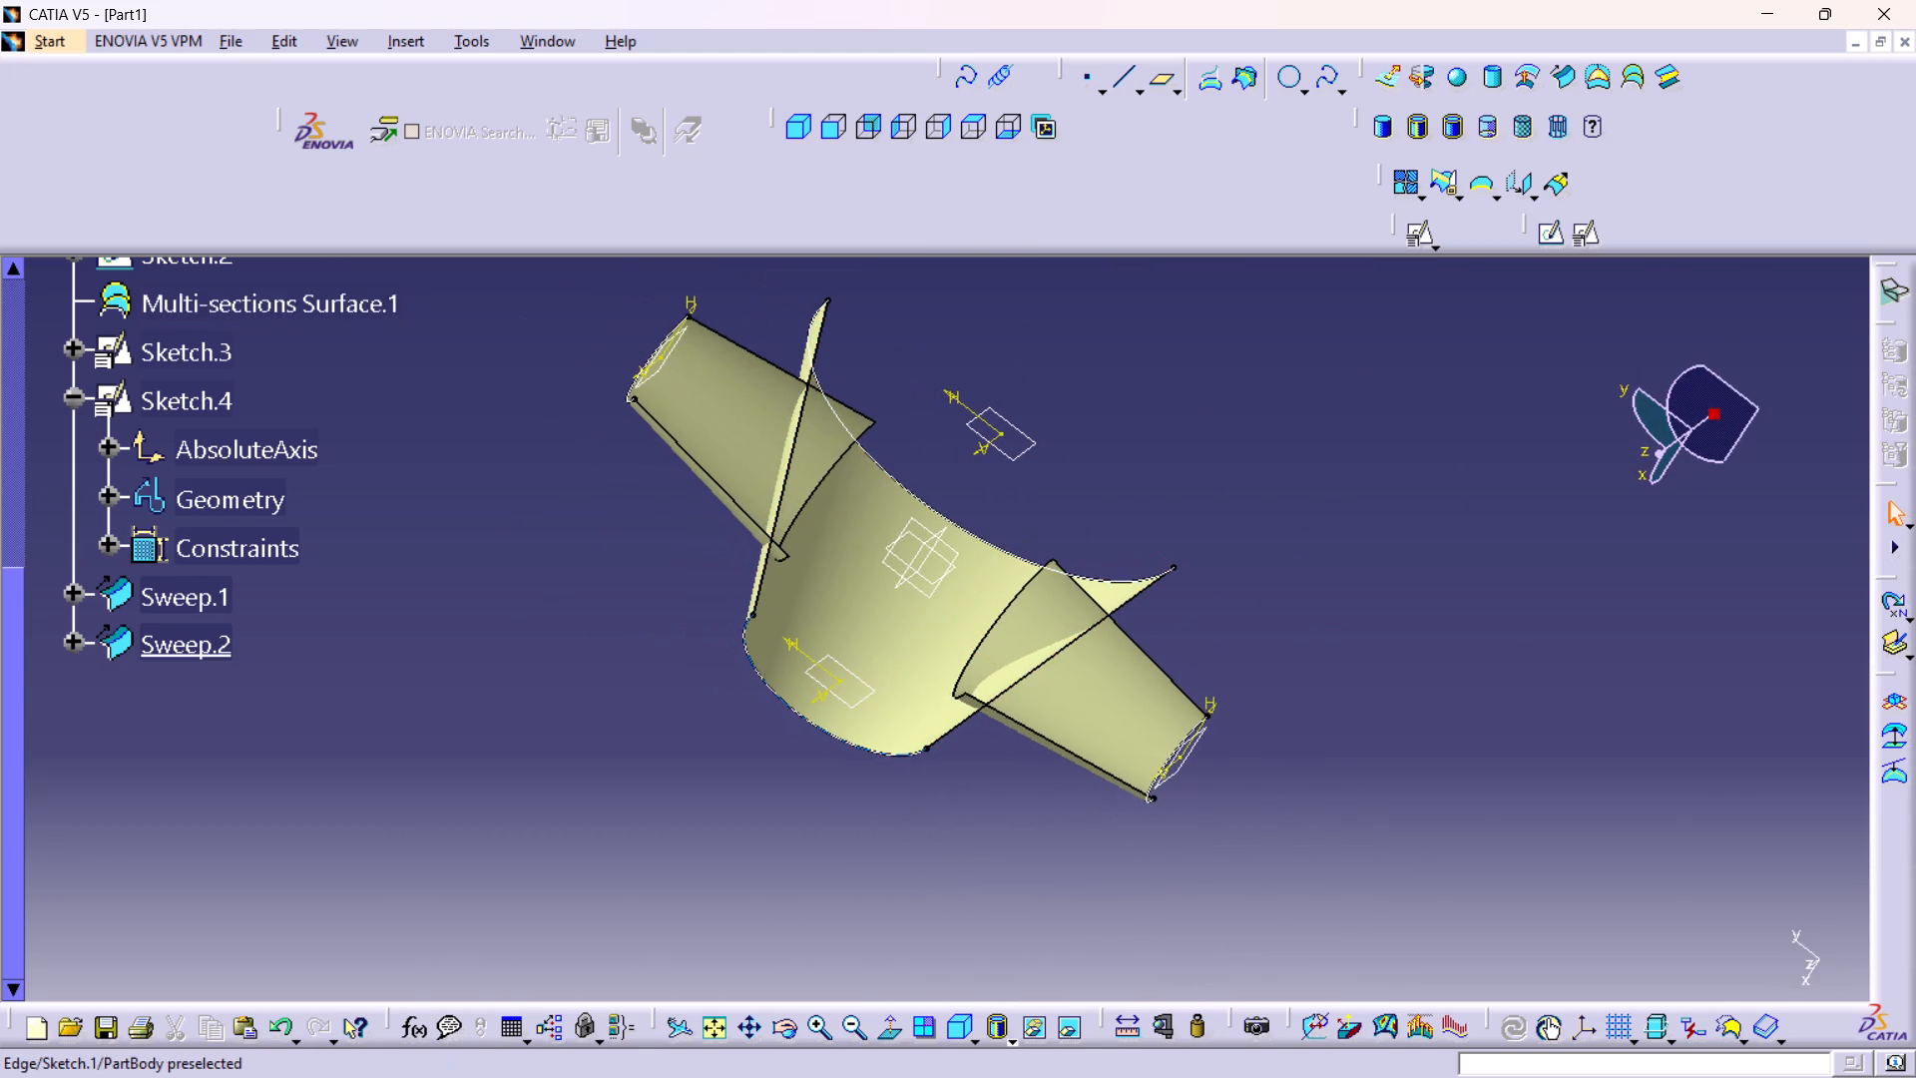
# Start a boundary extraction on the main surface, Multi-sections Surface.1.
pyautogui.click(956, 729)
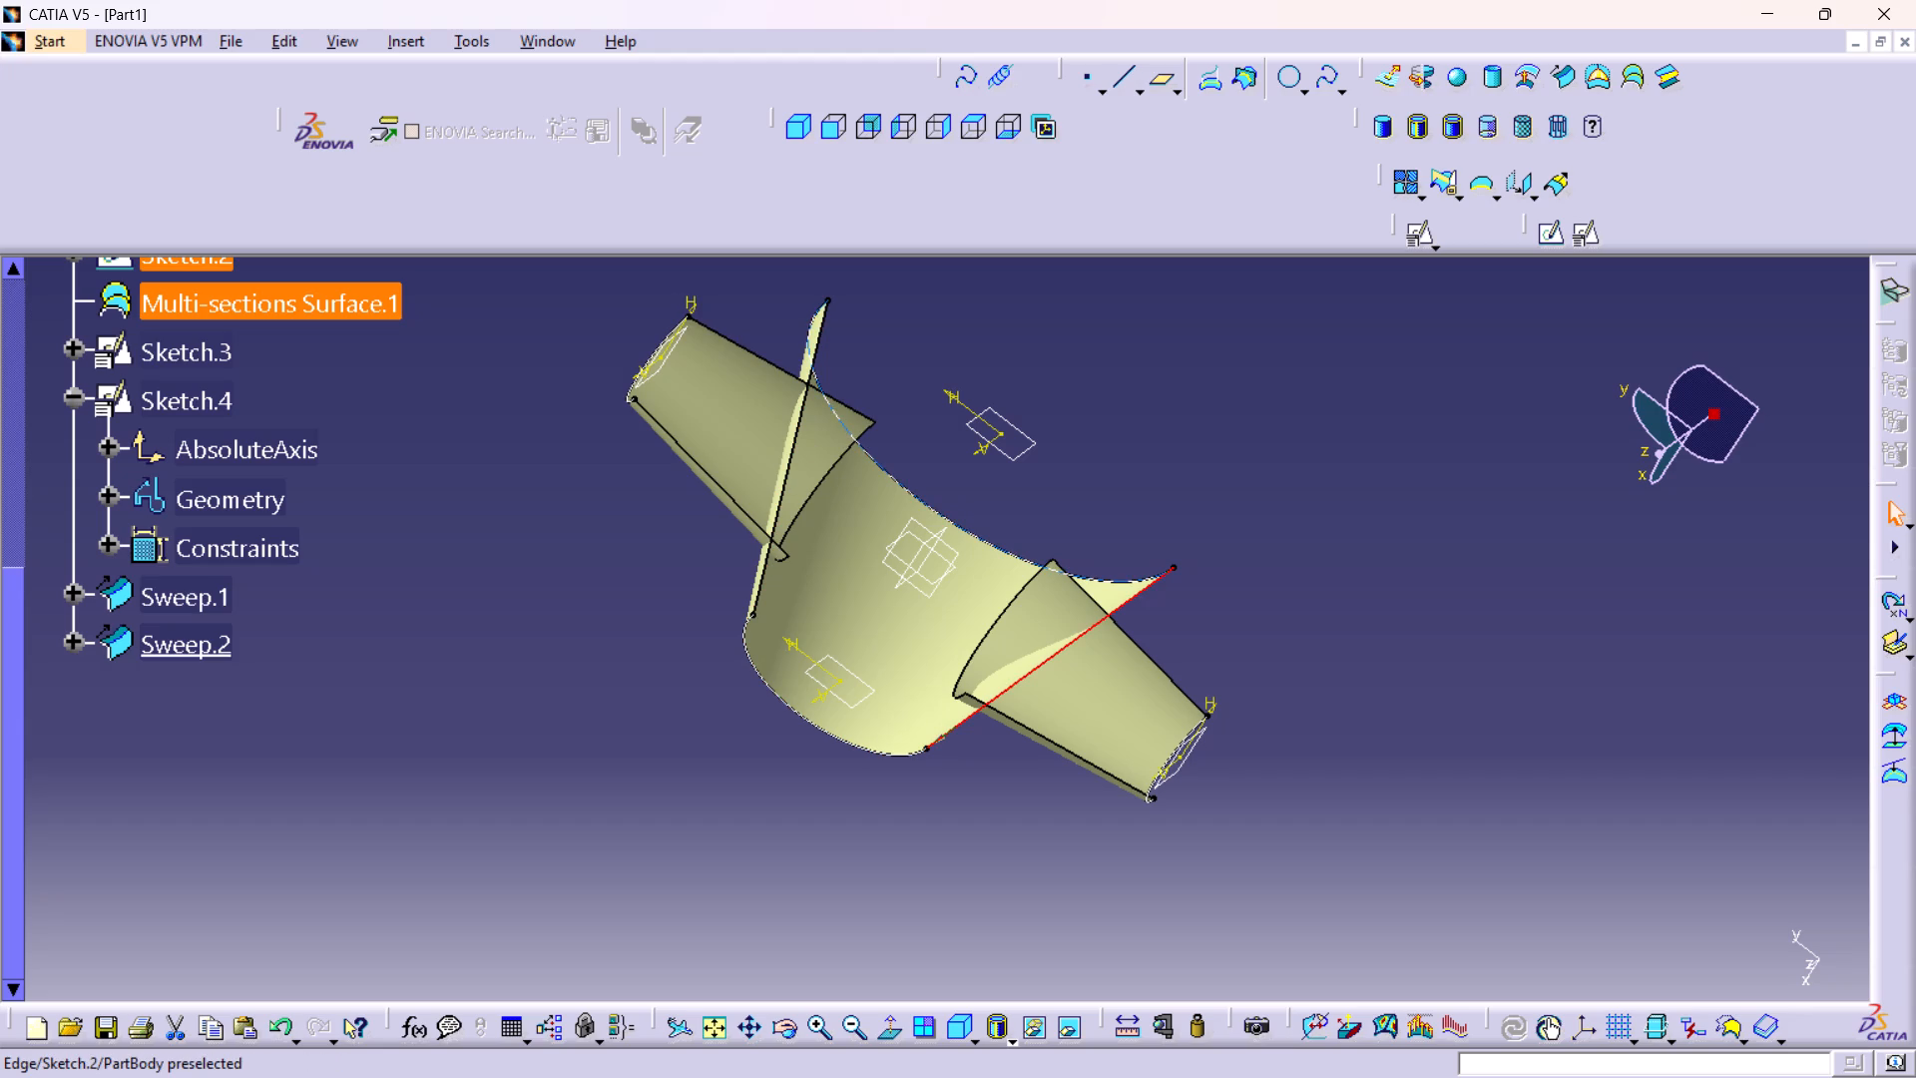
pyautogui.click(1181, 518)
pyautogui.click(896, 616)
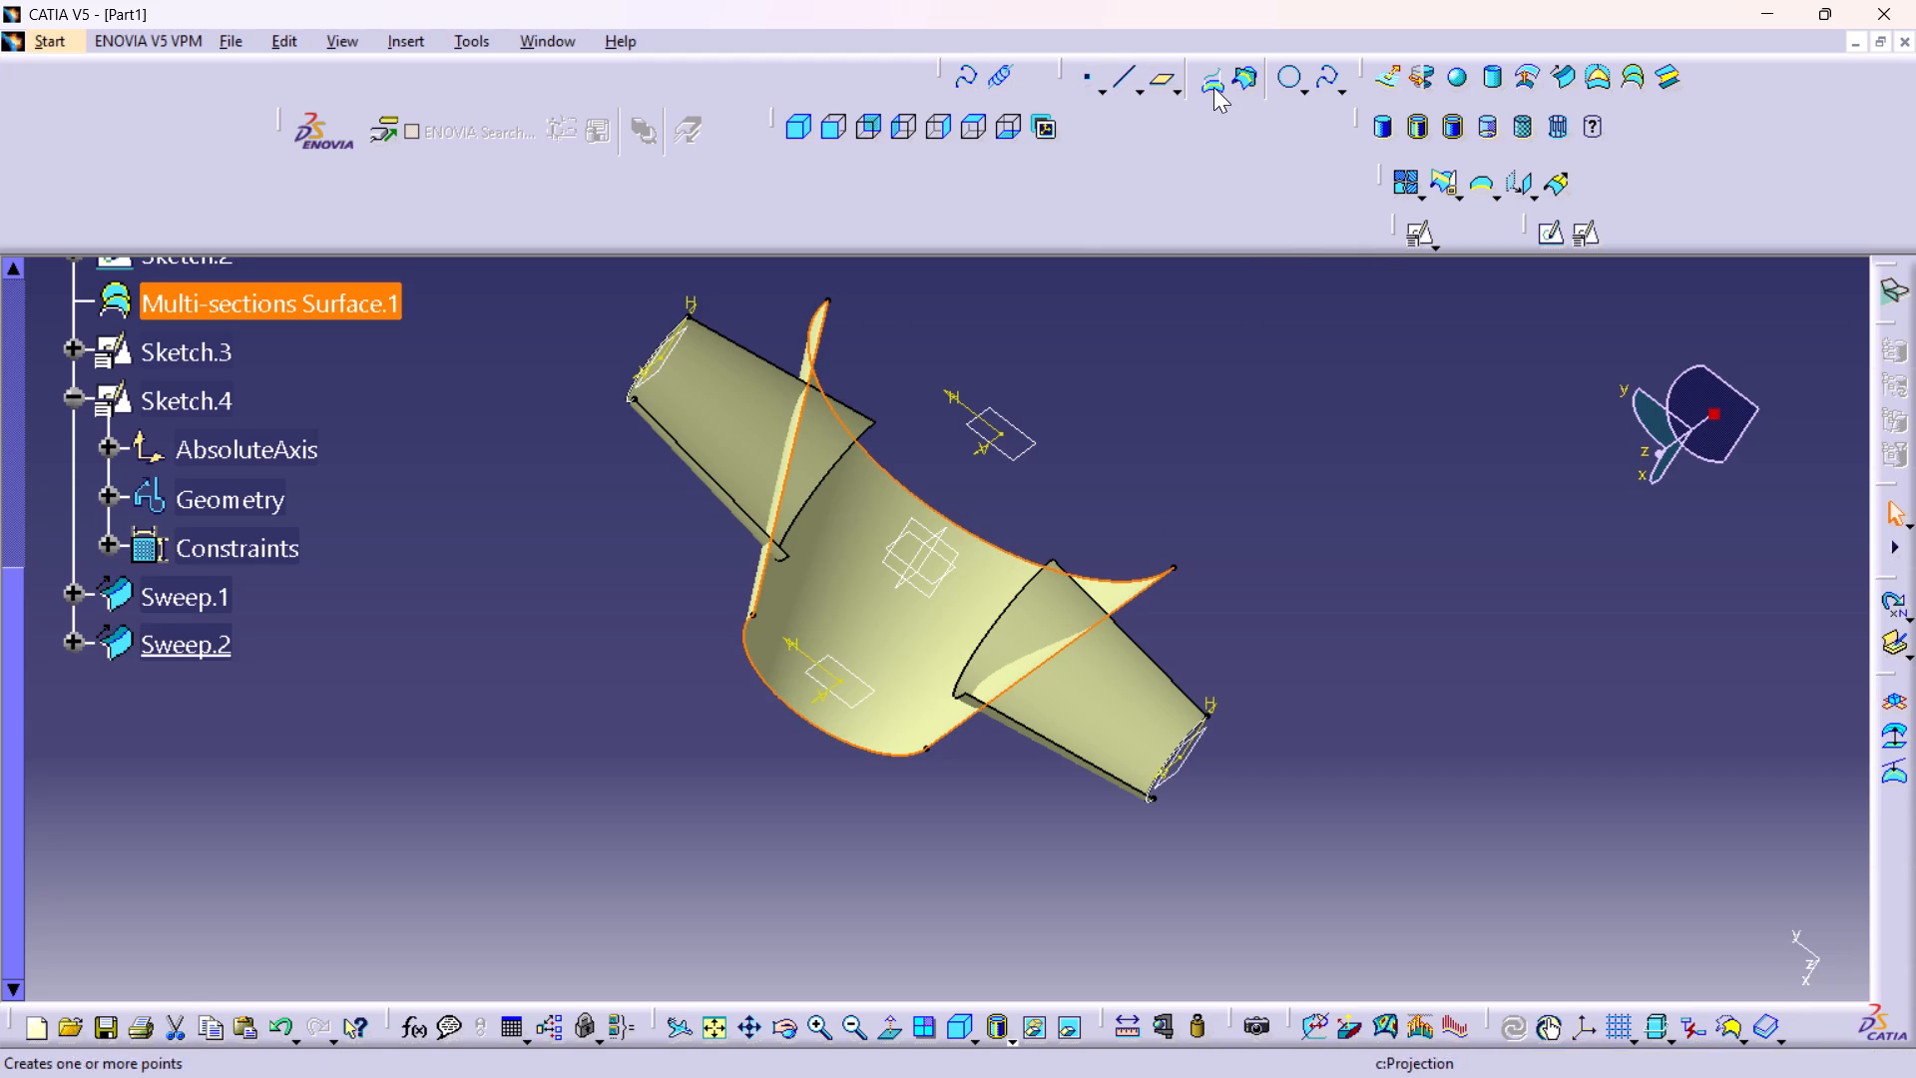
pyautogui.click(1491, 186)
pyautogui.click(1505, 216)
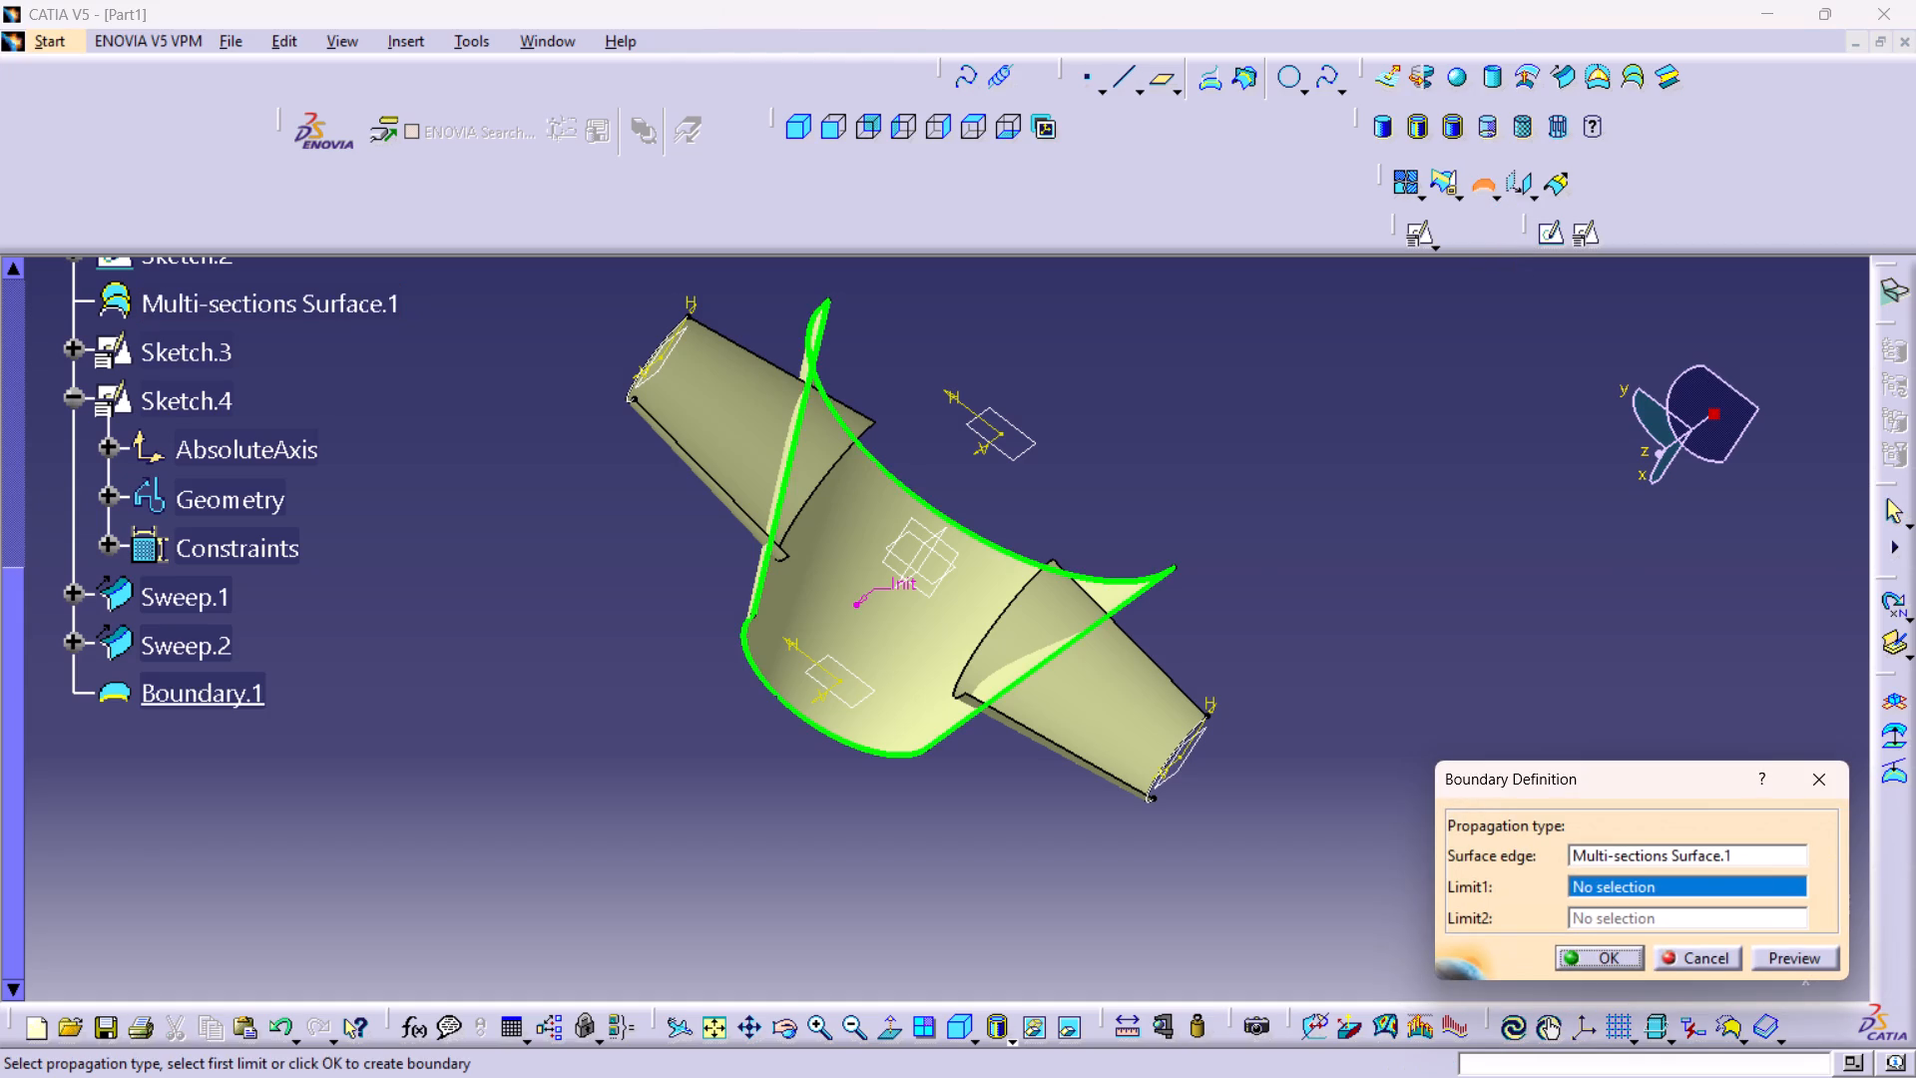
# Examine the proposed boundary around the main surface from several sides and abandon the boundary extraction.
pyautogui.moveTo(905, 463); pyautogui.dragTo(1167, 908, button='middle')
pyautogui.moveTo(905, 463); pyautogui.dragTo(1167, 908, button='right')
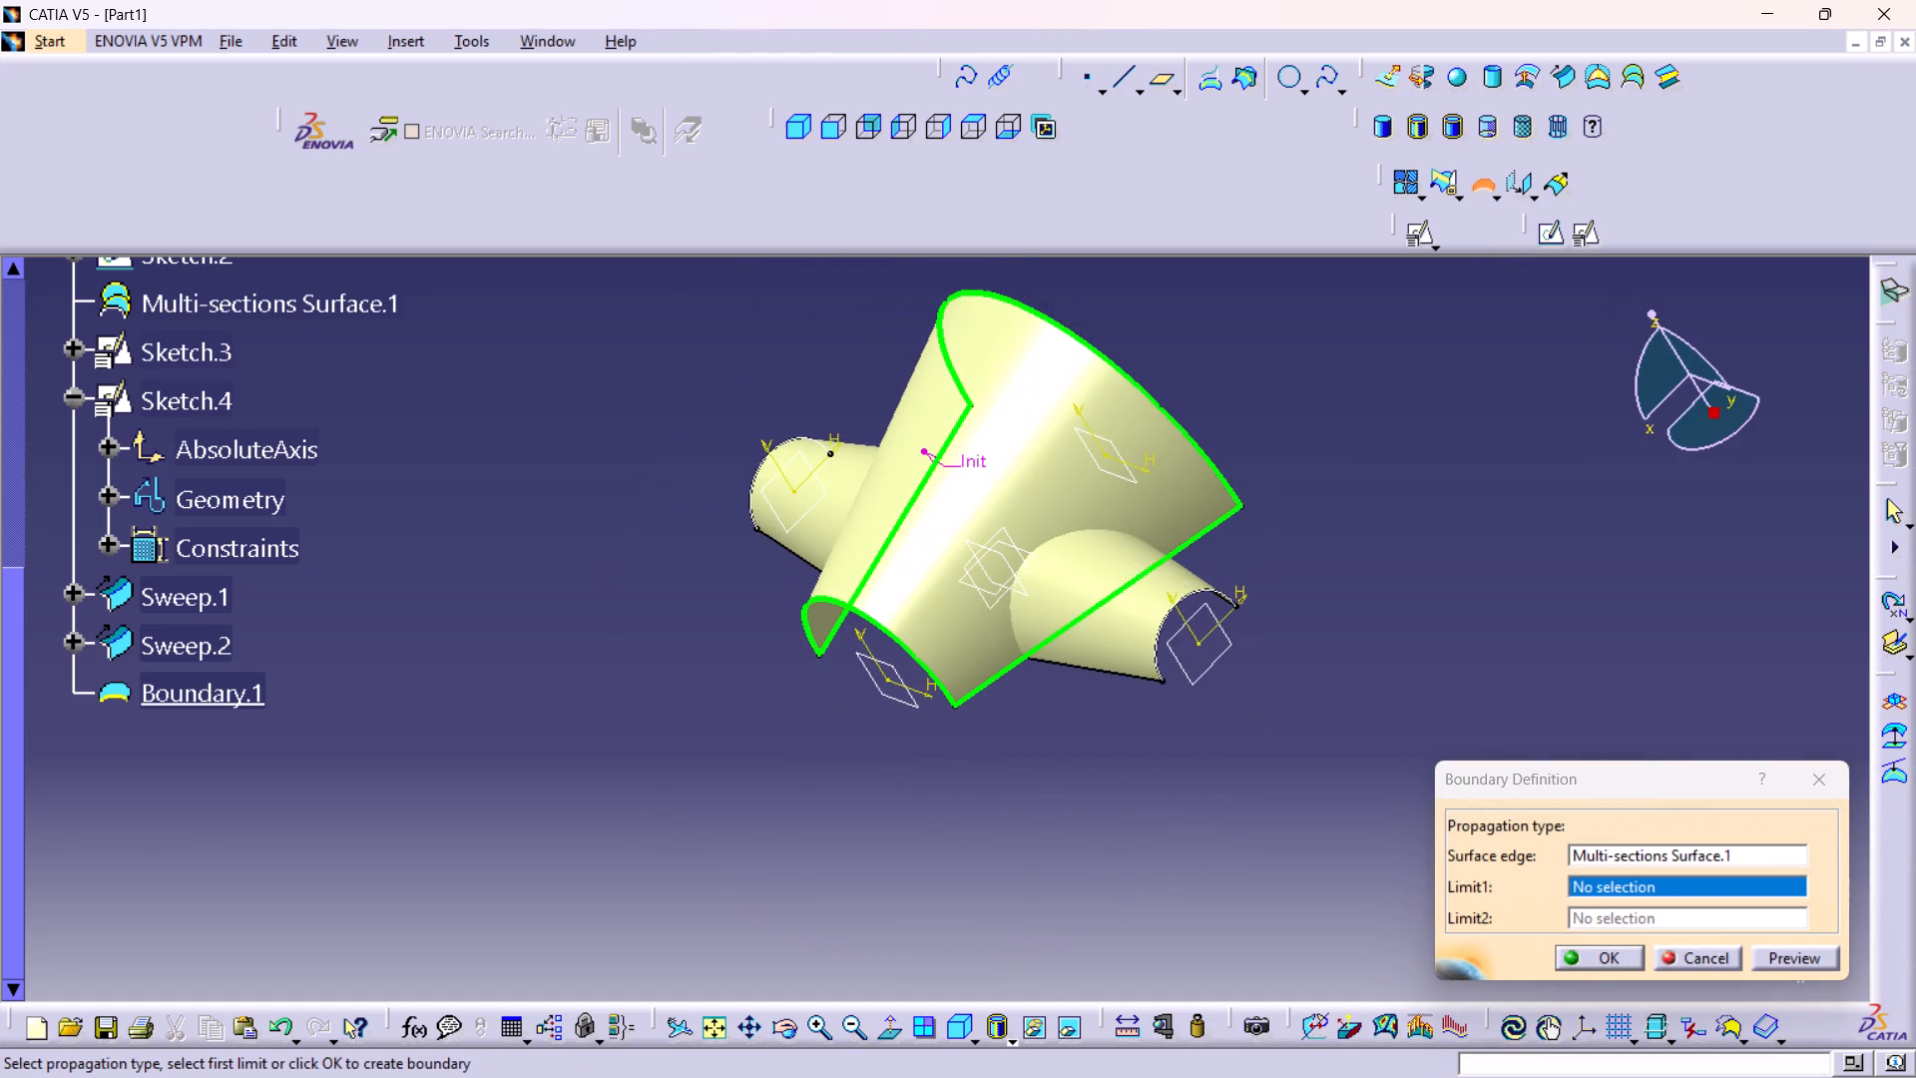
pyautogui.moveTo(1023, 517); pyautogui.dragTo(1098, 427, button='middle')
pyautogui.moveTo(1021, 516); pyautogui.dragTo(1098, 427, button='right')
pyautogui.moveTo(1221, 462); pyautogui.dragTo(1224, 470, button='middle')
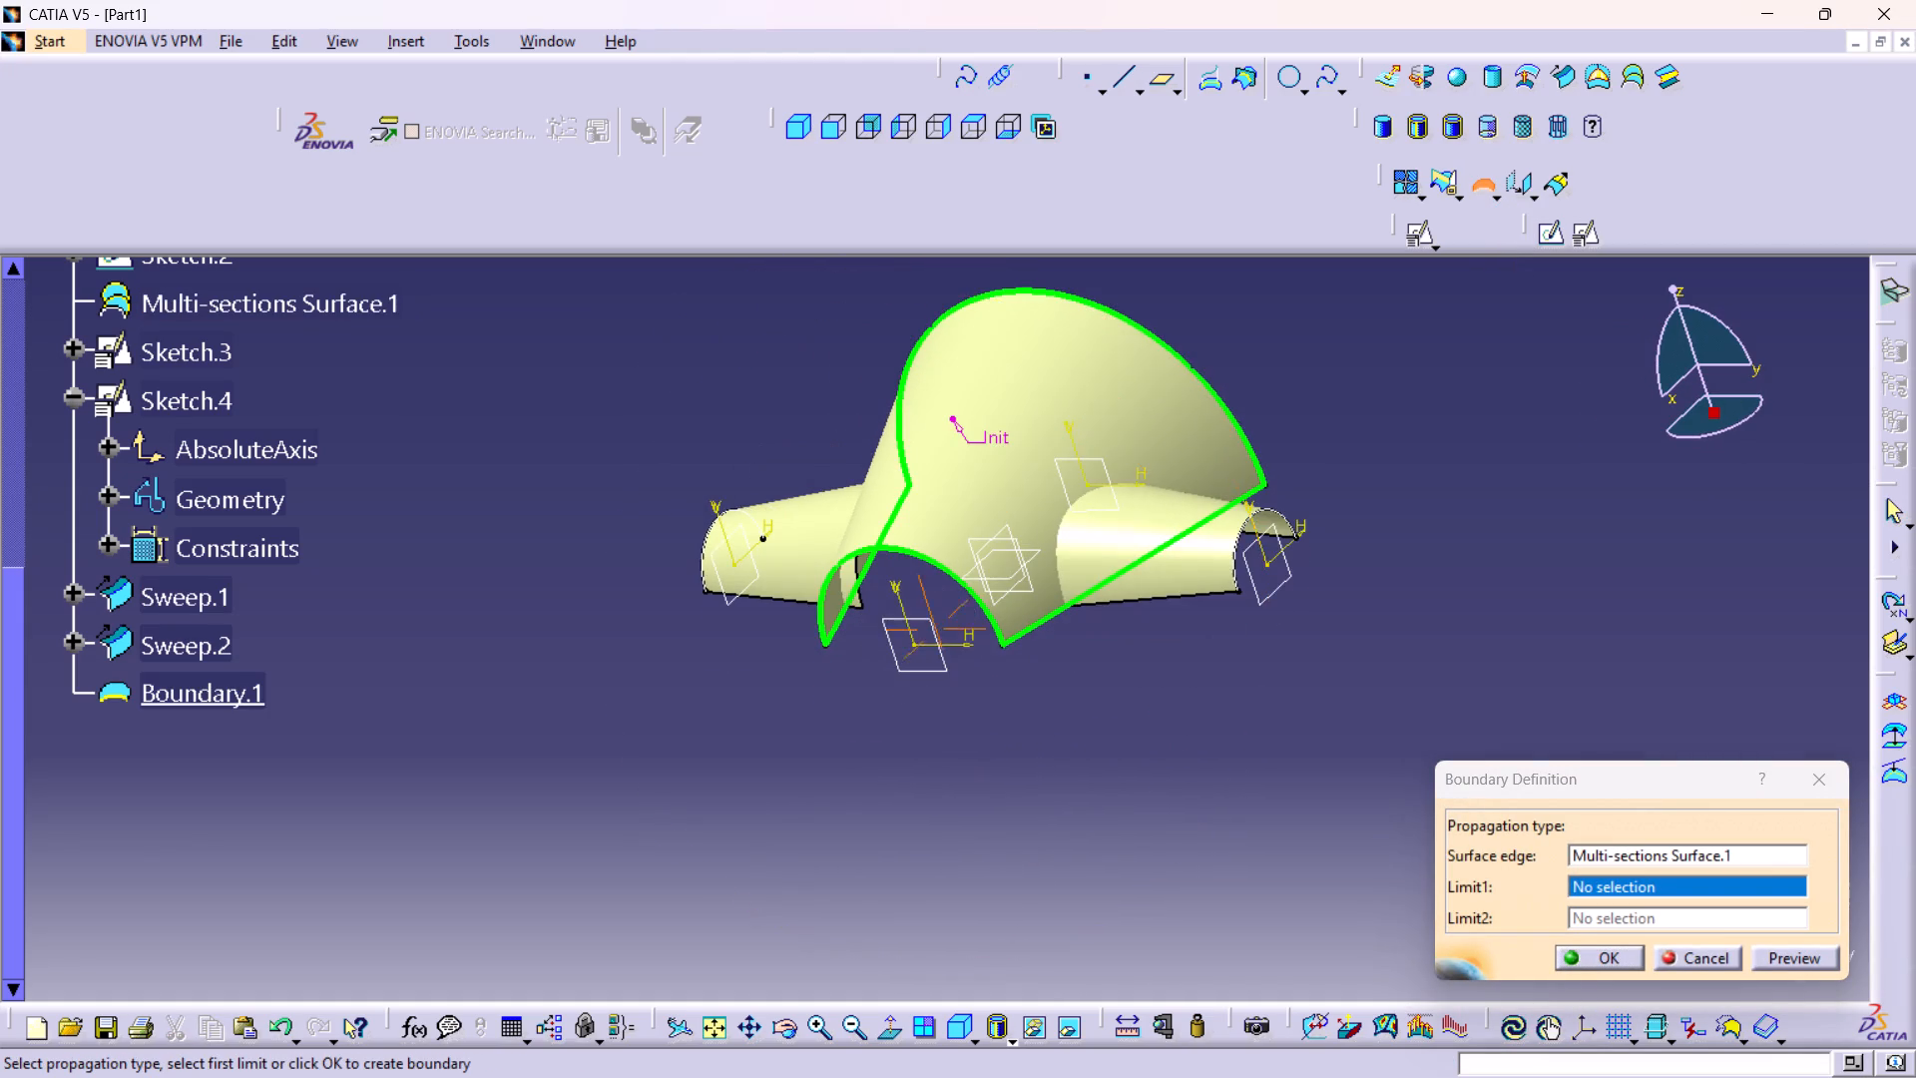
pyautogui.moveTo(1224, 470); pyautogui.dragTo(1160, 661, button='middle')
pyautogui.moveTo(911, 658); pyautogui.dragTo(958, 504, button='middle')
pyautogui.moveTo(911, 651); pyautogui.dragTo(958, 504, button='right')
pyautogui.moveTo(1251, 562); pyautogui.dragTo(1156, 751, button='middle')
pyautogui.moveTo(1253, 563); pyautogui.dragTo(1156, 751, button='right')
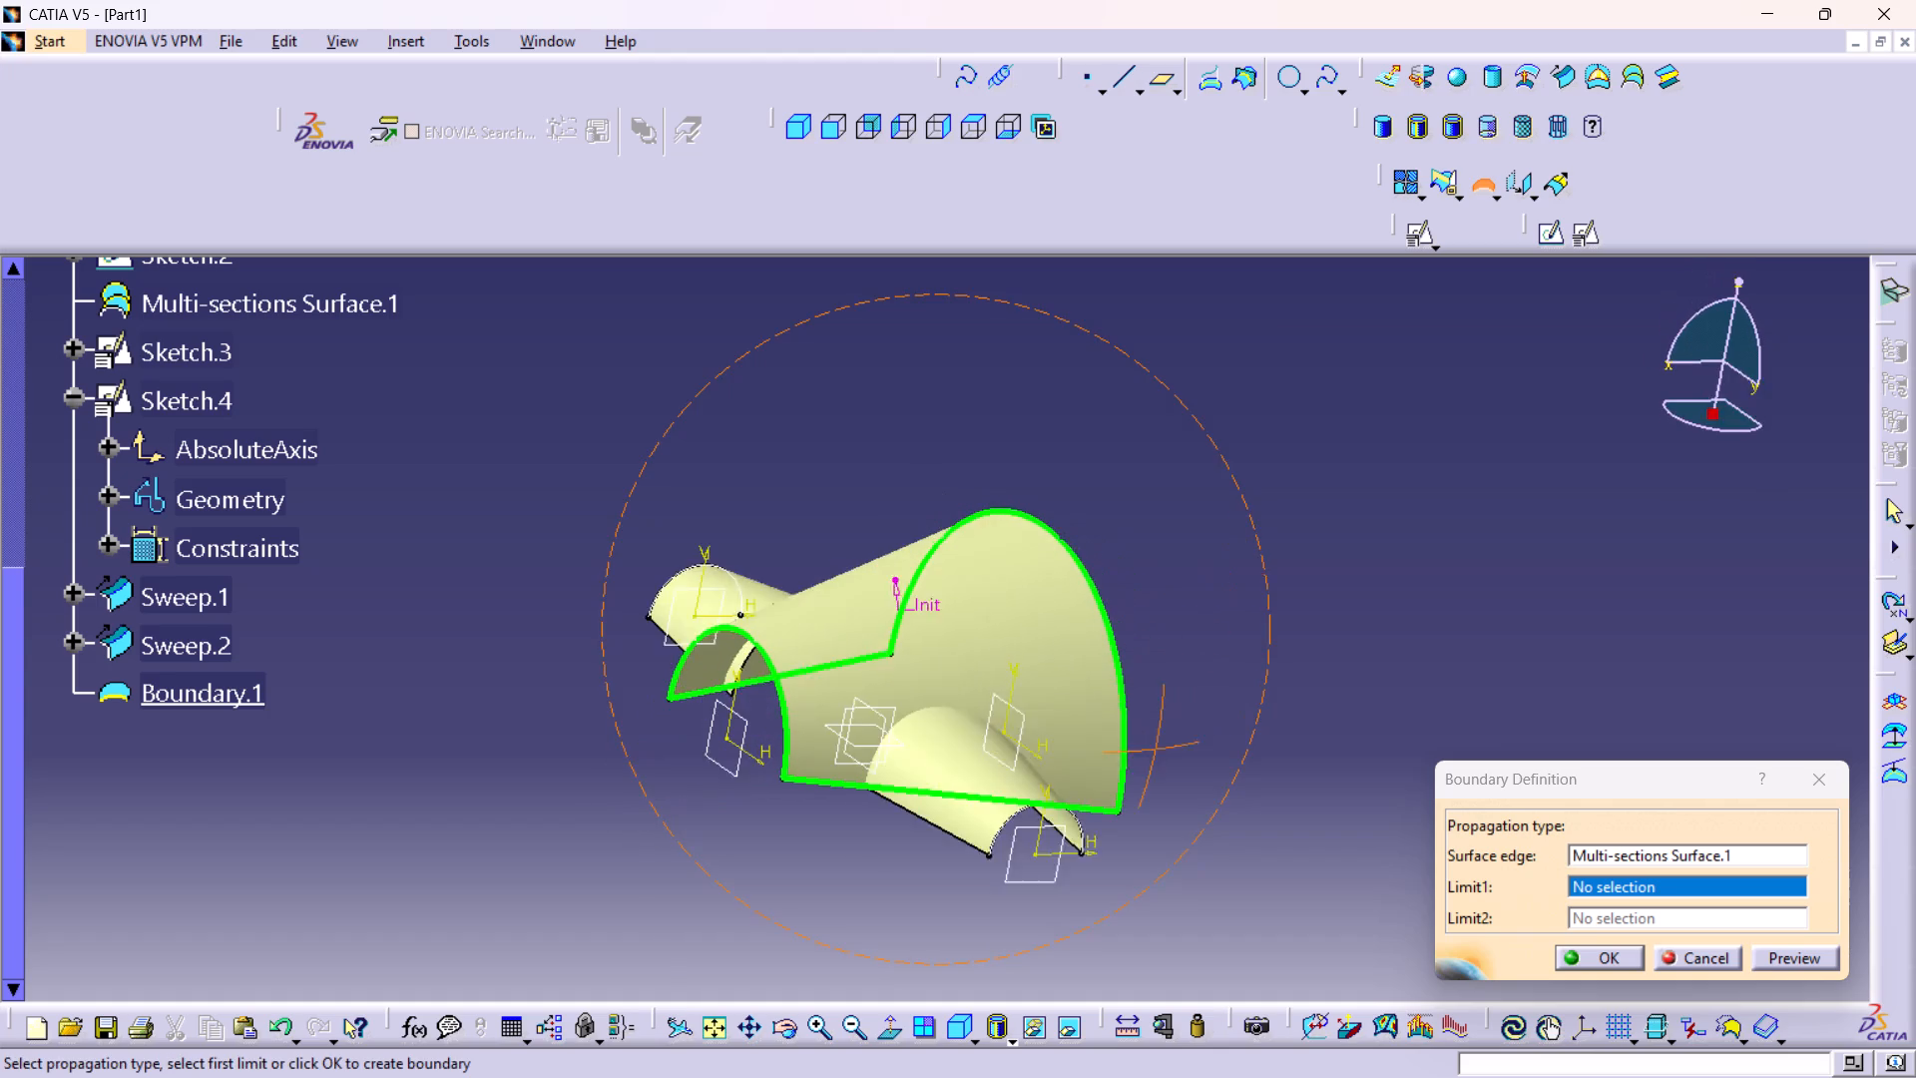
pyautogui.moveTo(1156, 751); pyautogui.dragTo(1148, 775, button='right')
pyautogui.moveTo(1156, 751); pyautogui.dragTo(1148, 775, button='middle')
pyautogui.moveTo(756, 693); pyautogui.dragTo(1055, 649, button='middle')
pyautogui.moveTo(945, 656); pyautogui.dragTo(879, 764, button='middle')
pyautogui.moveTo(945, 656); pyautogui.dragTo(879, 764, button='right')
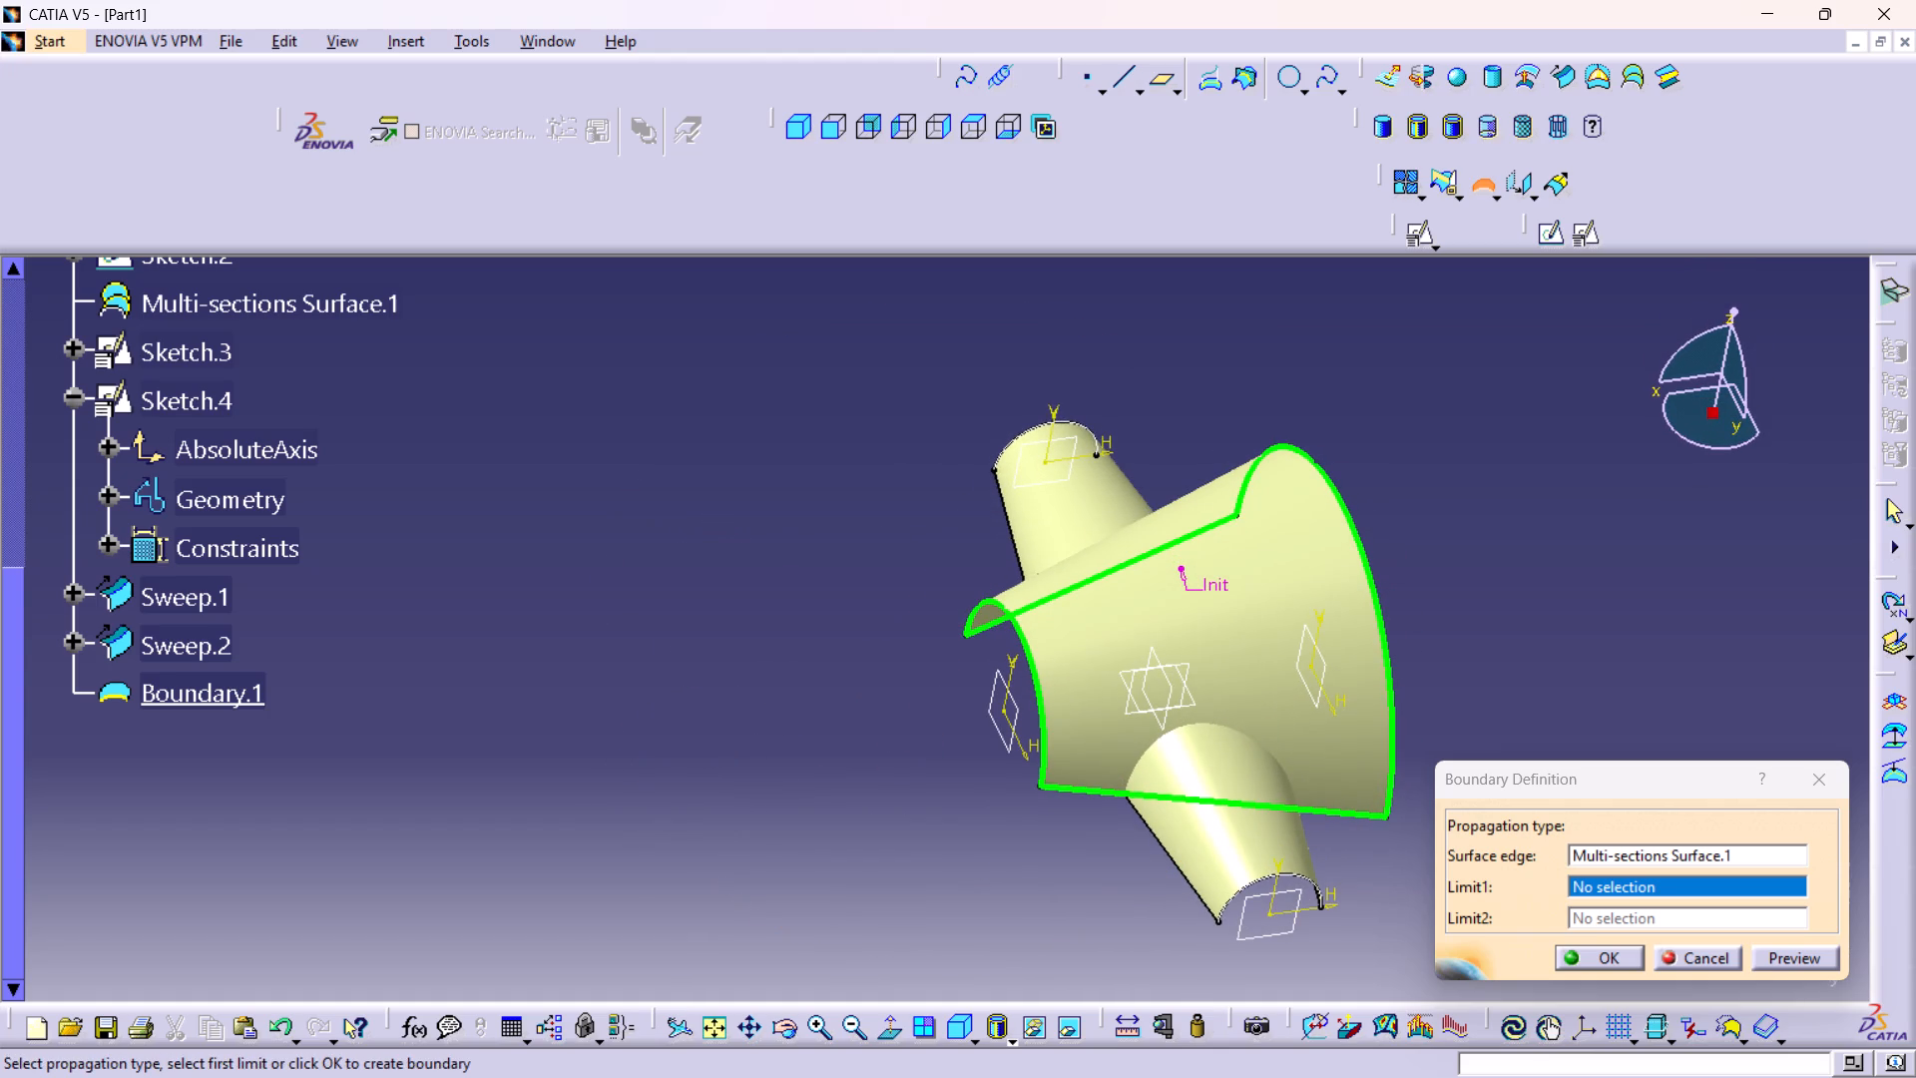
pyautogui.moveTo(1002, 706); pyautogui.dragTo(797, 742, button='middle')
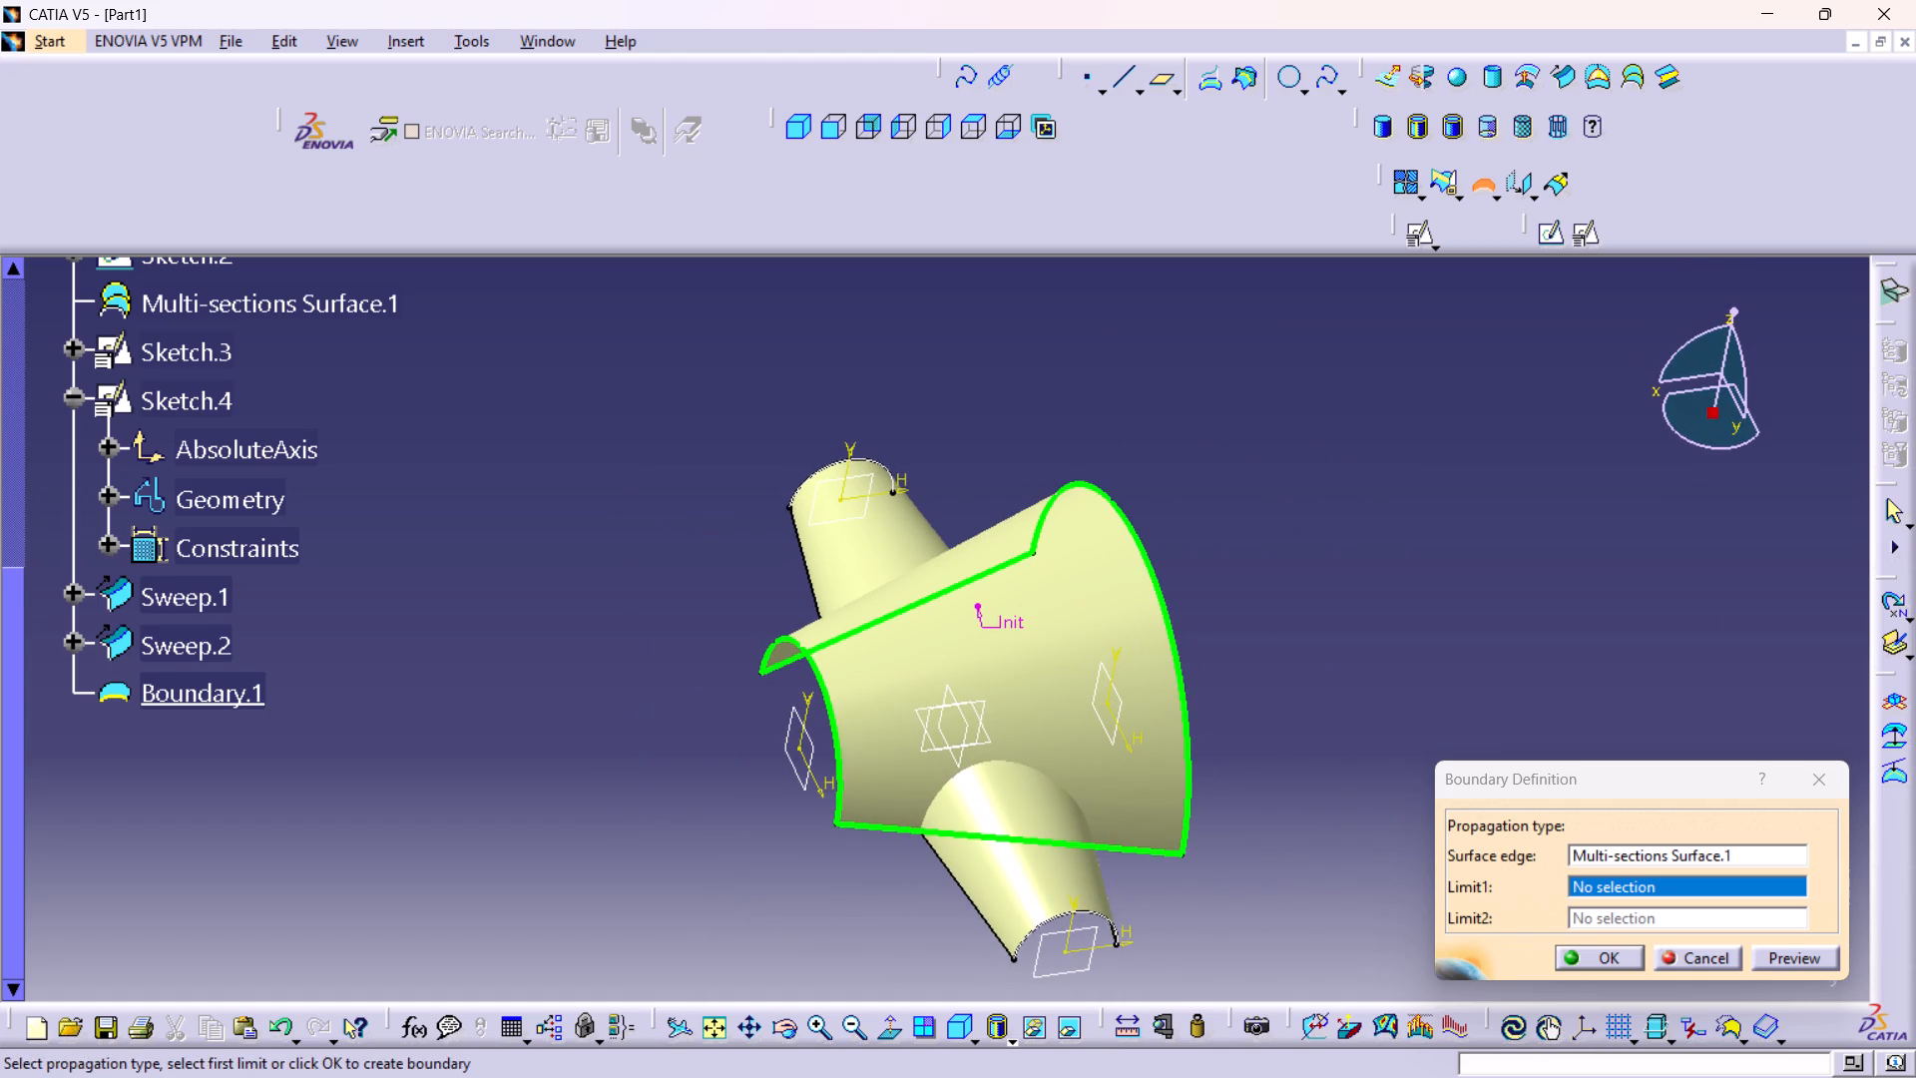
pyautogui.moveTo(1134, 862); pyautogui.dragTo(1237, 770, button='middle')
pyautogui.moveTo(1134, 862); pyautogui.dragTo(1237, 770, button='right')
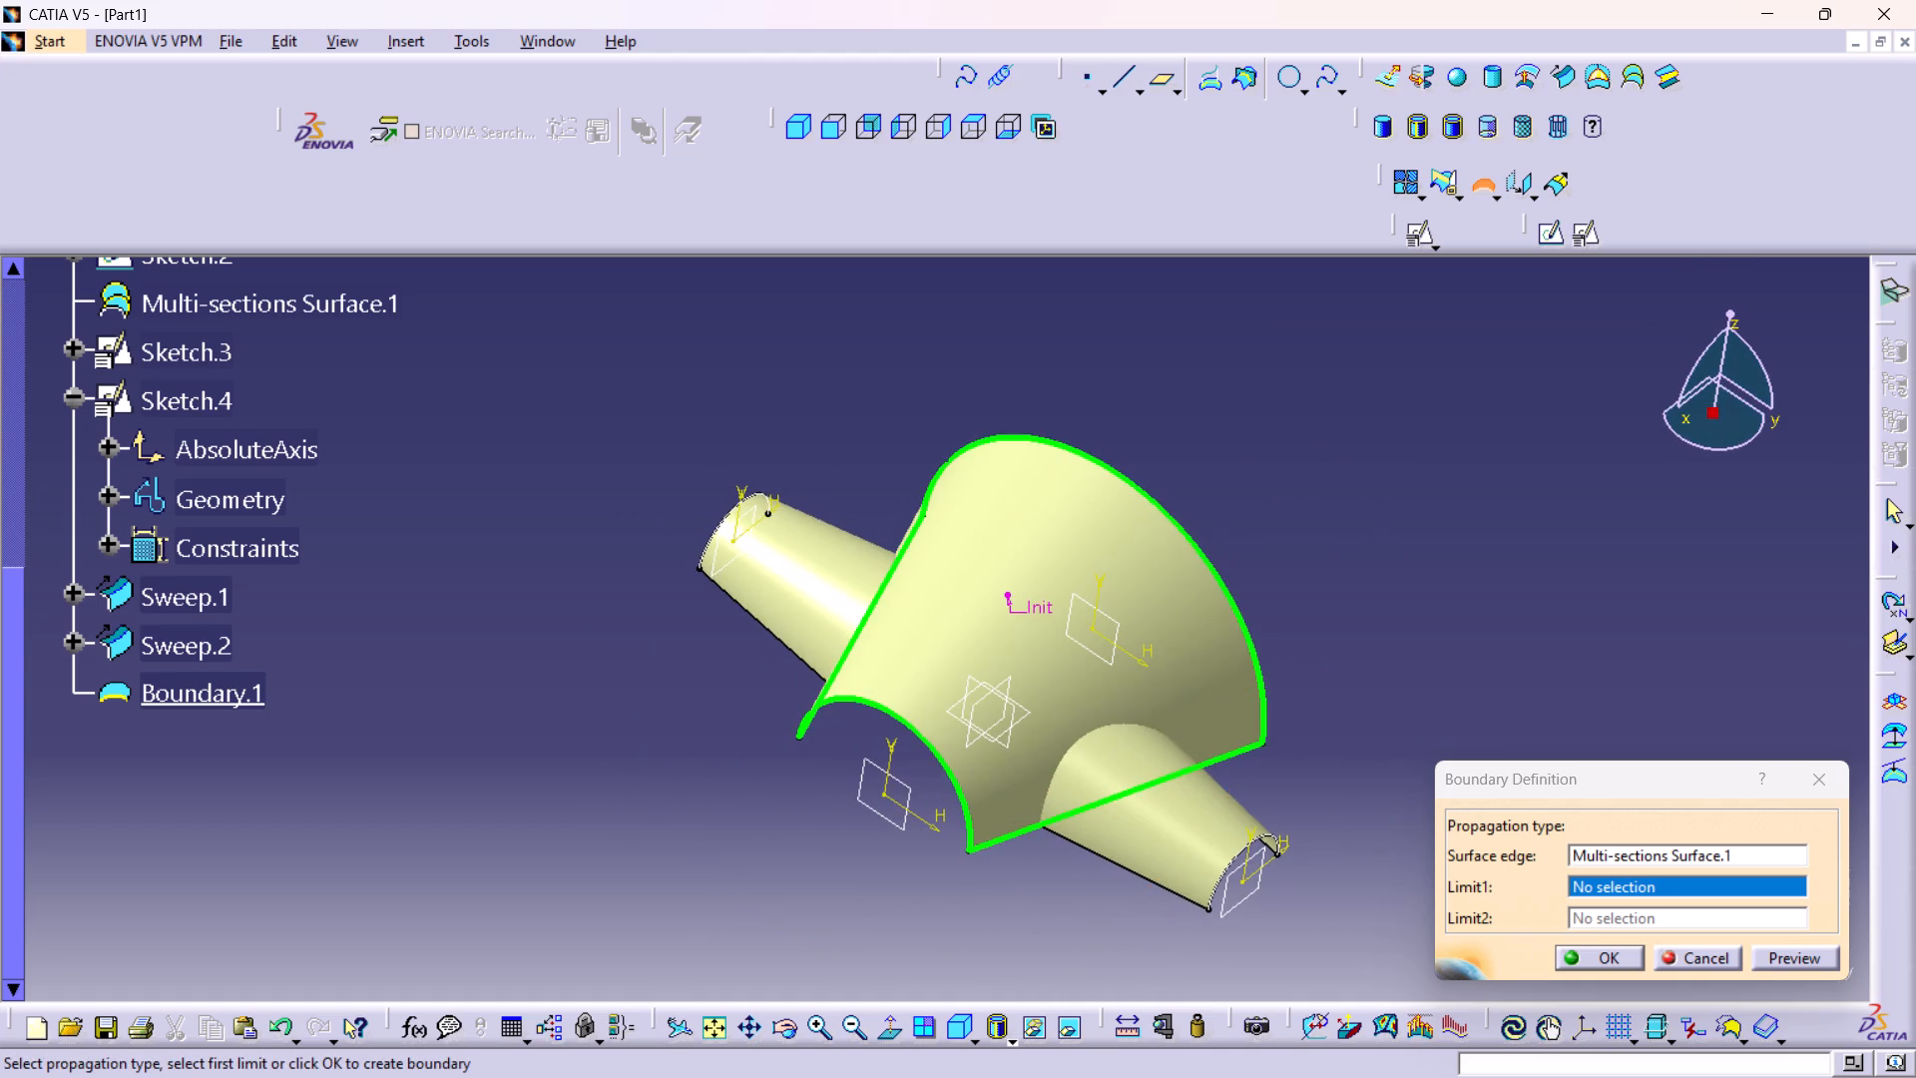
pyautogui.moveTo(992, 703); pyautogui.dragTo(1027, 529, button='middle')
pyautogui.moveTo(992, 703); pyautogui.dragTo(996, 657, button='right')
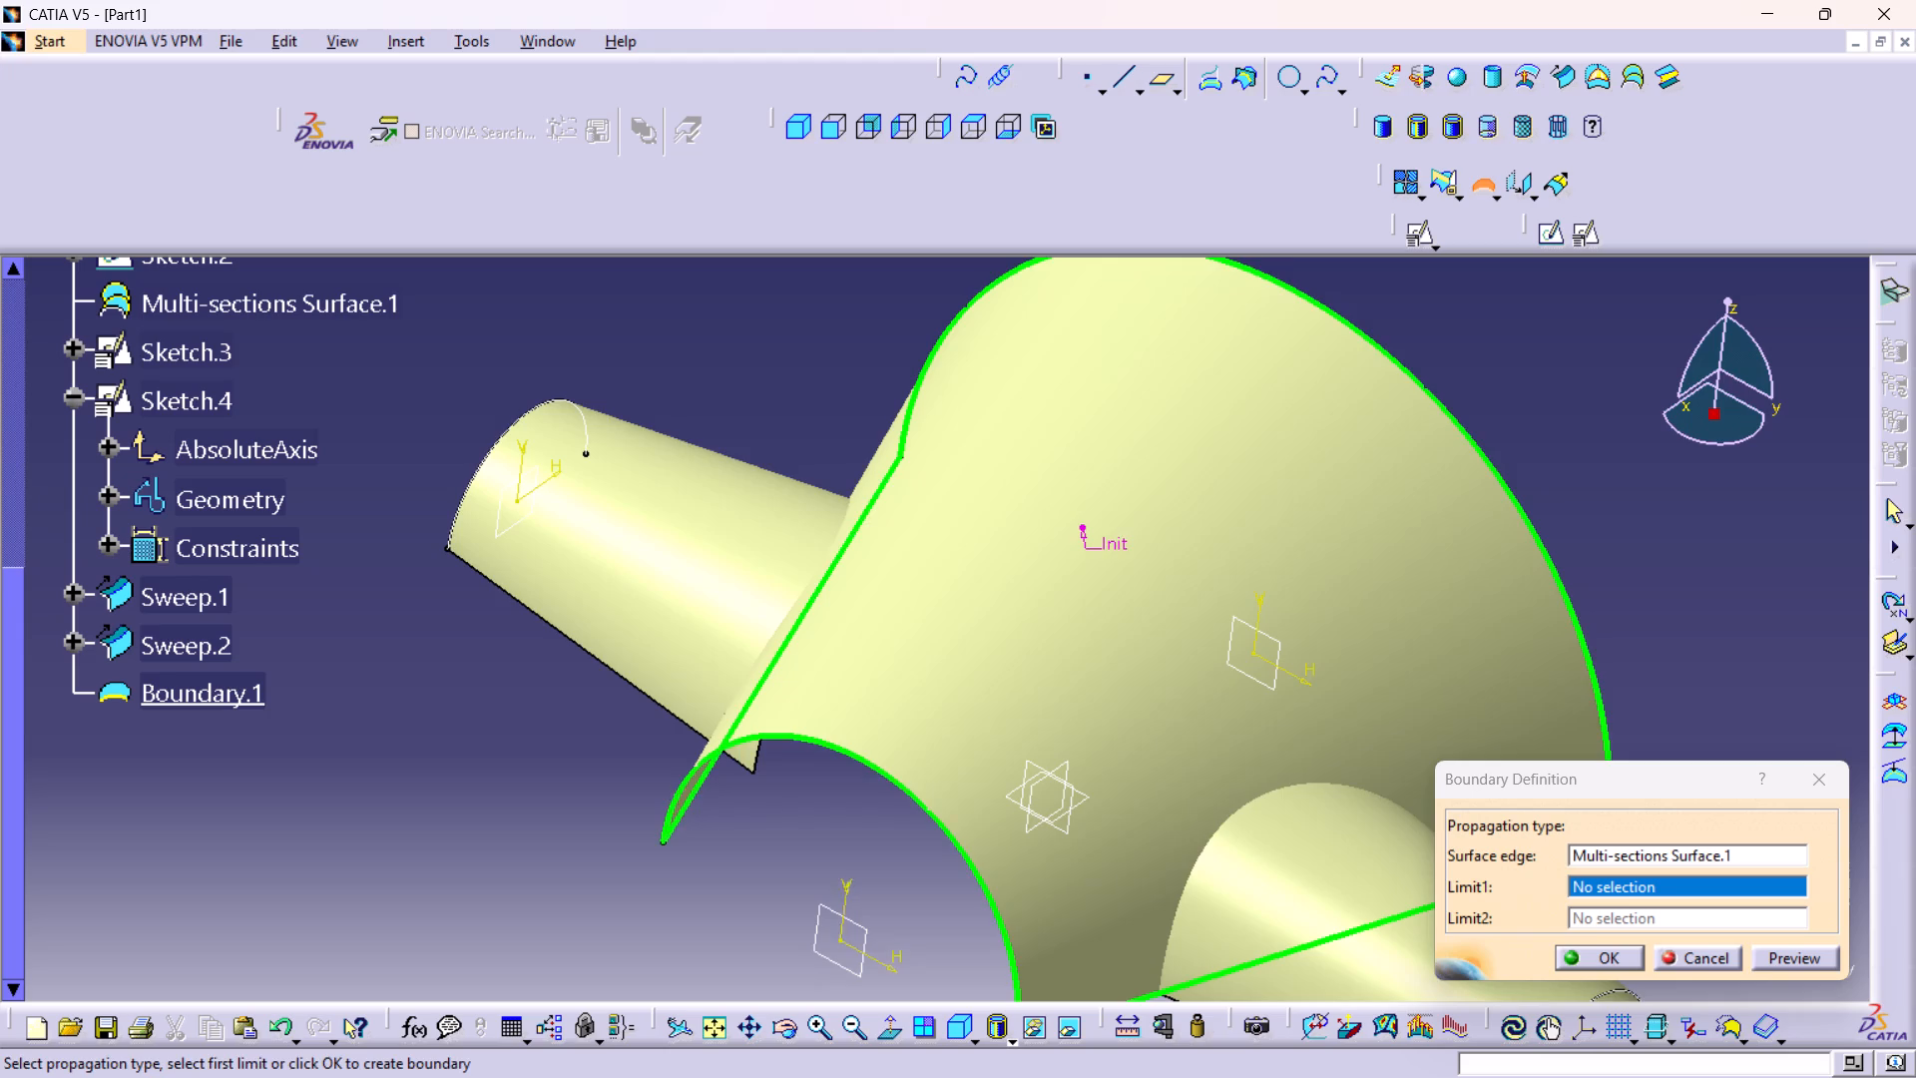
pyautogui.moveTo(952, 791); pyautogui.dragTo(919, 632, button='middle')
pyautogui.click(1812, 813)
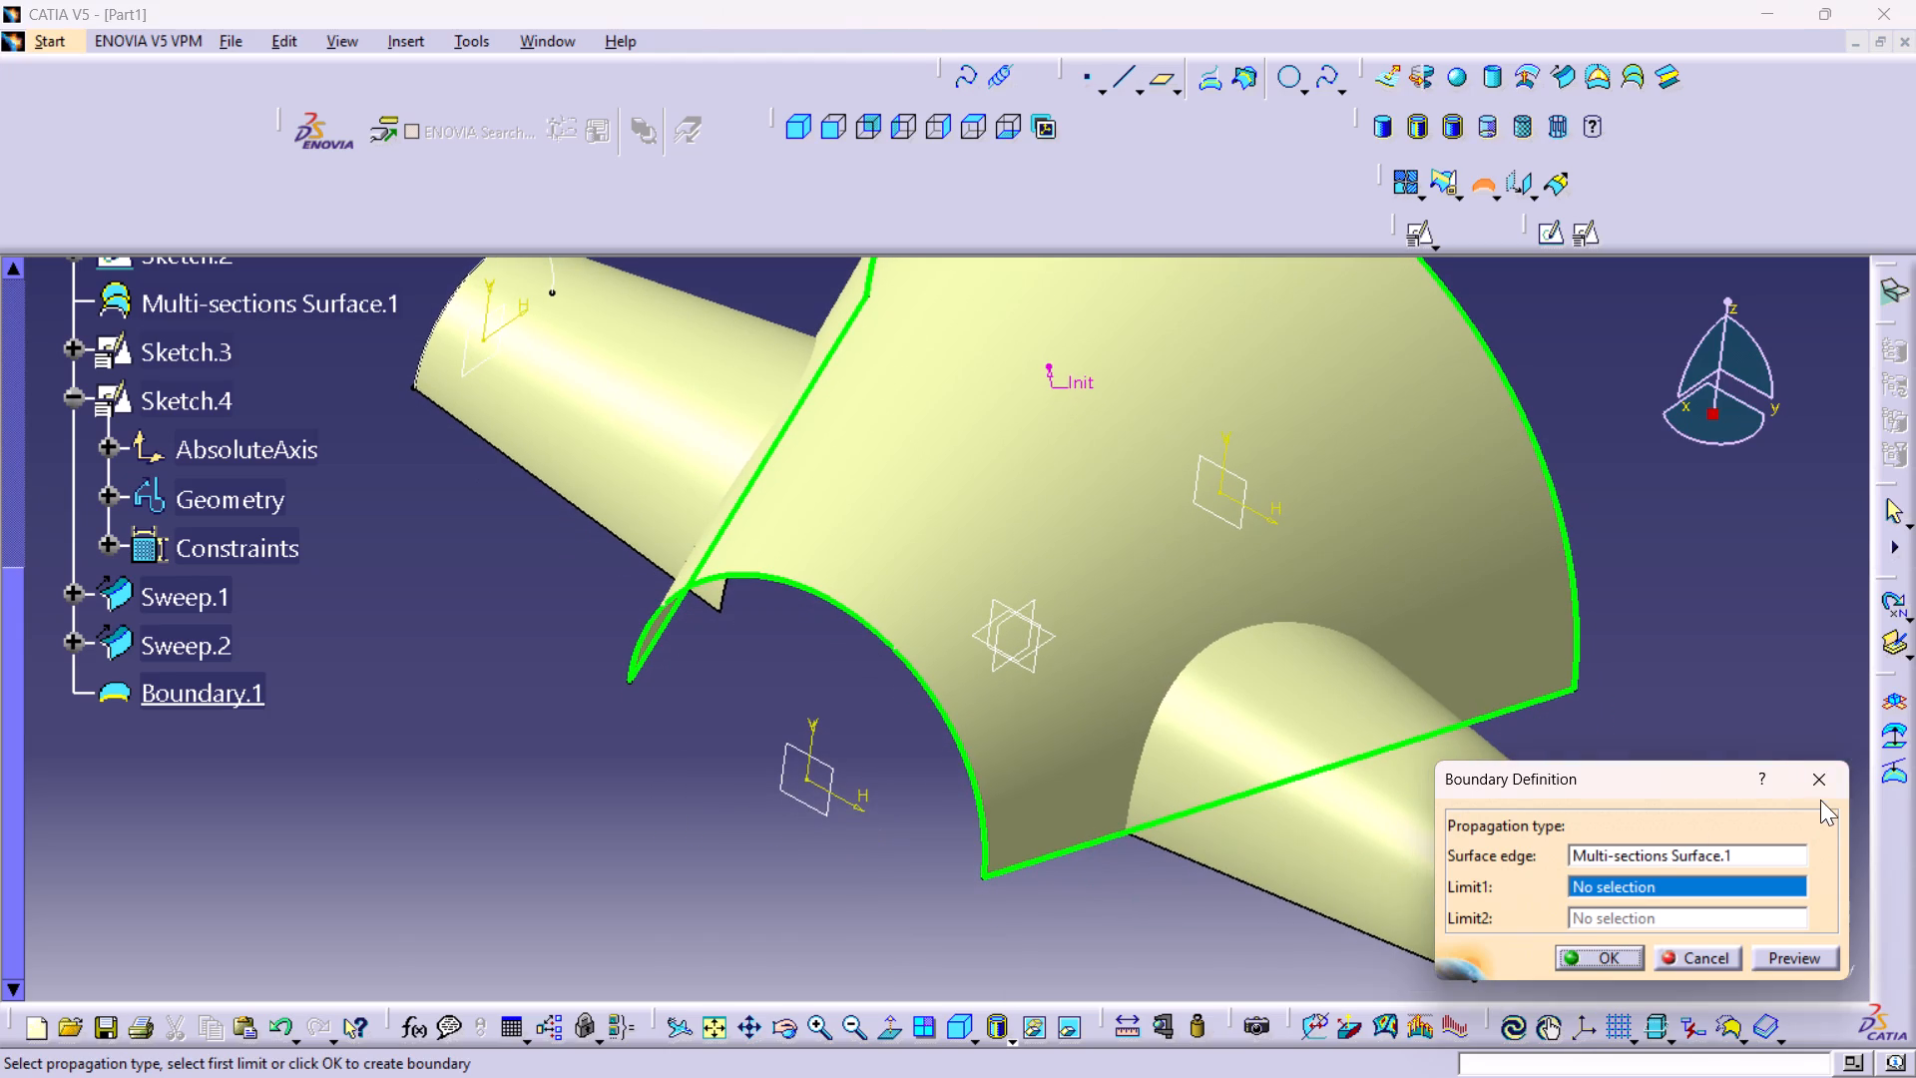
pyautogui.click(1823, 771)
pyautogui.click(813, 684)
# Create a Point-Point line joining the two end vertices of the Sketch.1 arc at the main surface's small open end.
pyautogui.moveTo(1165, 593); pyautogui.dragTo(1182, 683, button='middle')
pyautogui.rightClick(1165, 593)
pyautogui.moveTo(1180, 673); pyautogui.dragTo(1184, 615, button='middle')
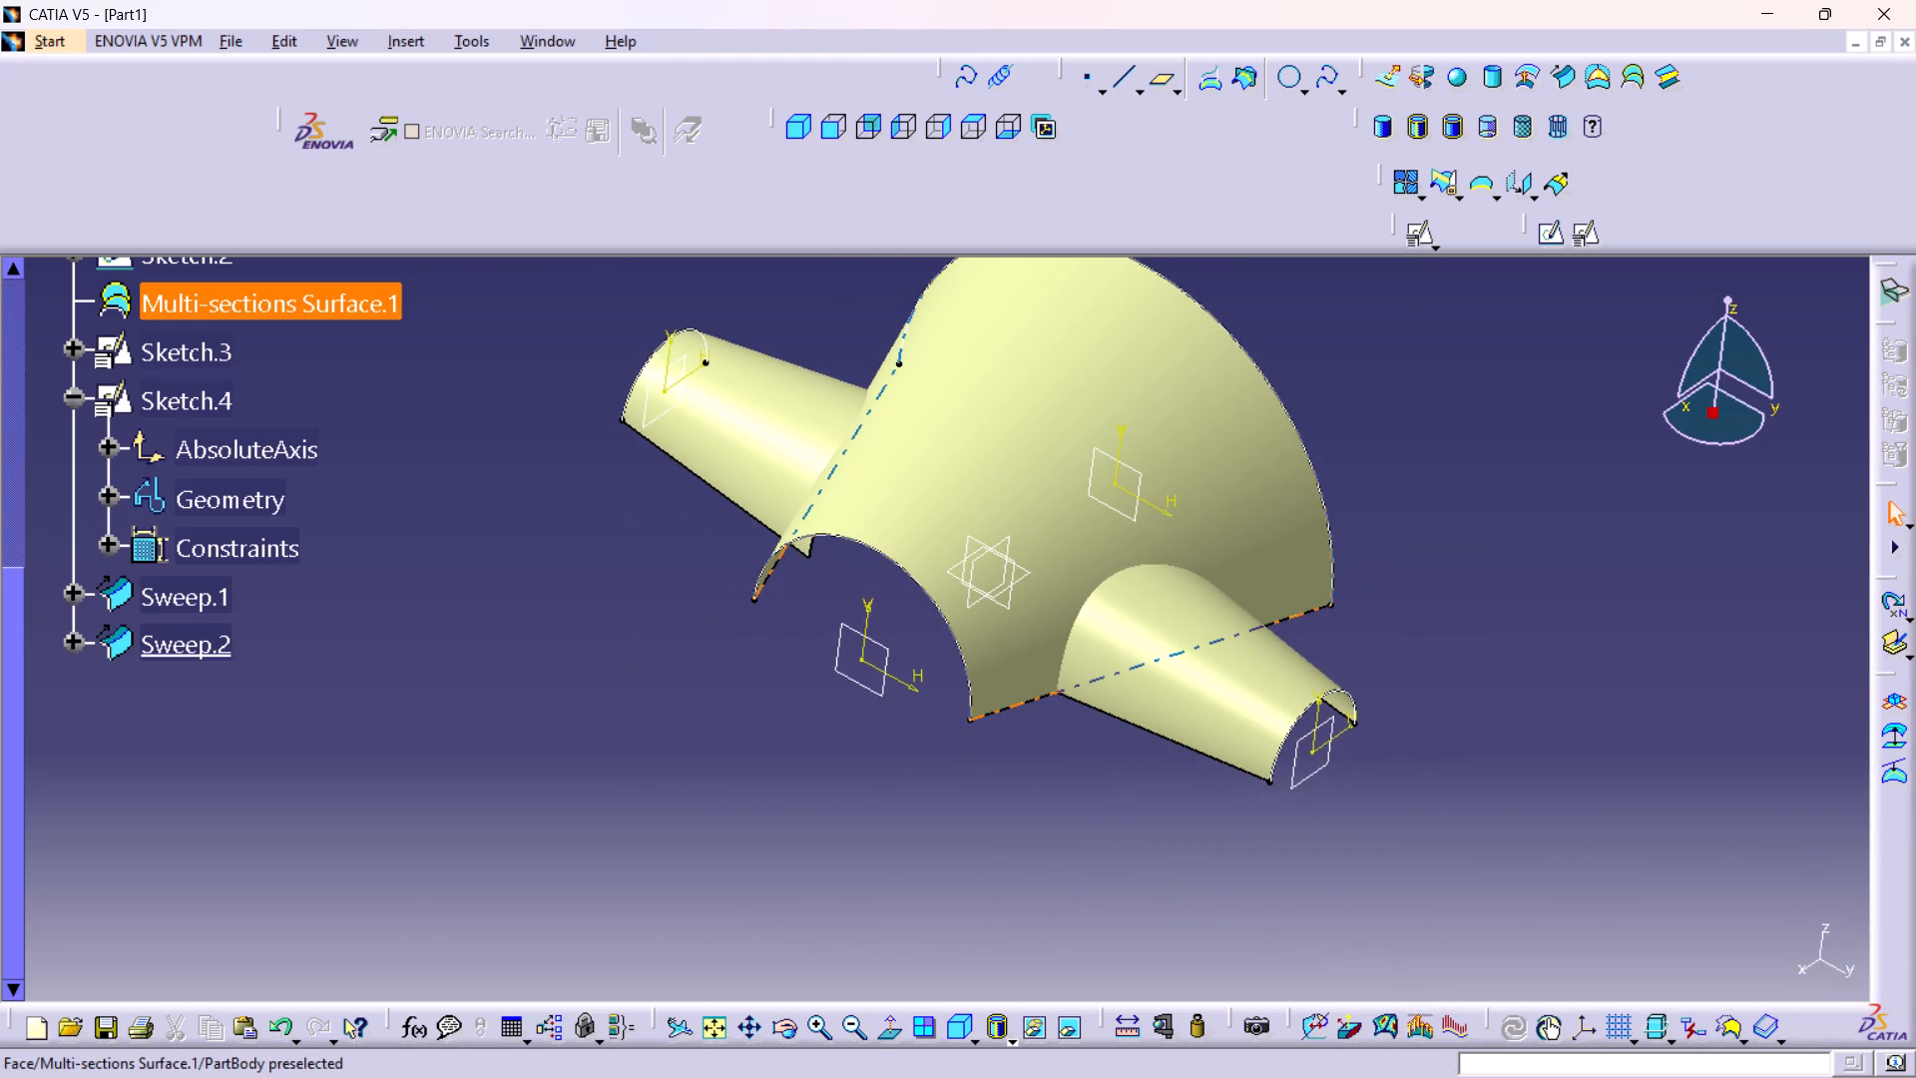
pyautogui.moveTo(970, 554); pyautogui.dragTo(975, 478, button='middle')
pyautogui.rightClick(970, 554)
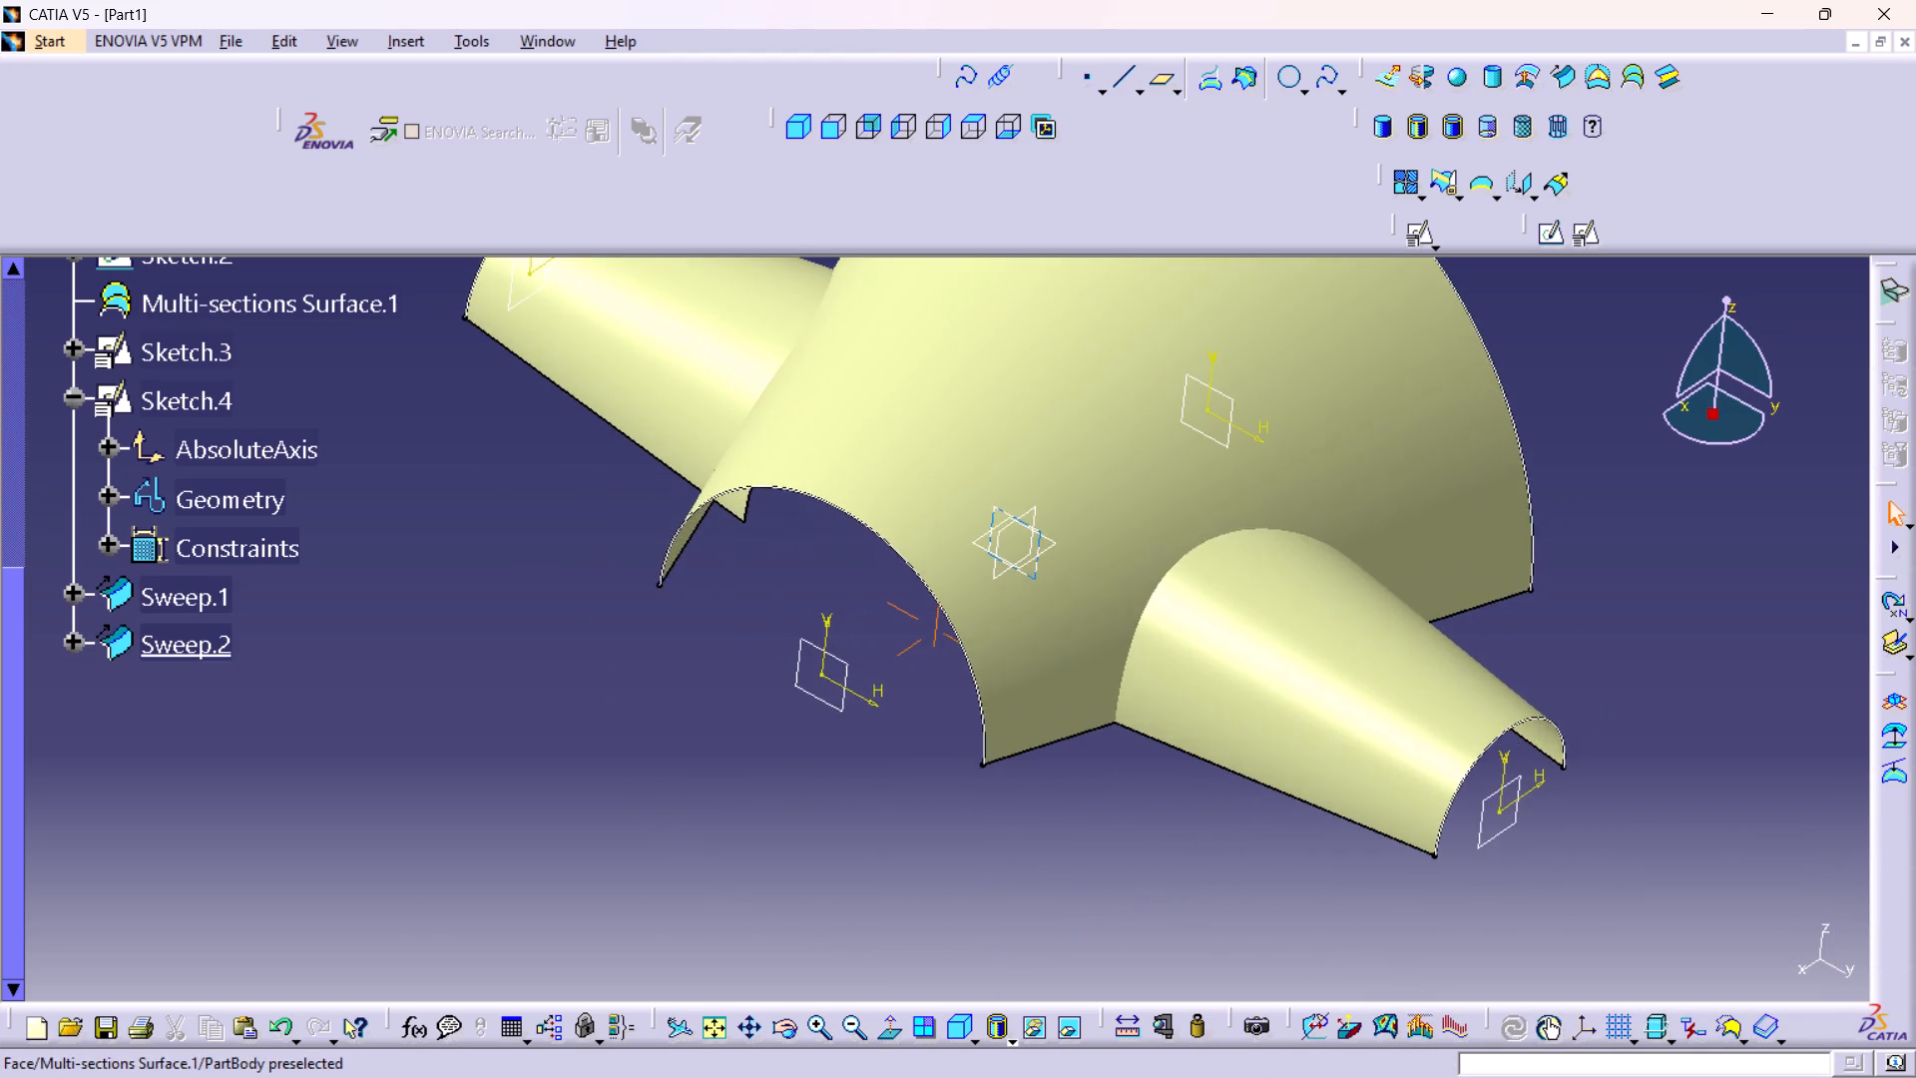
pyautogui.moveTo(1059, 463); pyautogui.dragTo(1069, 533, button='middle')
pyautogui.moveTo(985, 536); pyautogui.dragTo(1004, 550, button='middle')
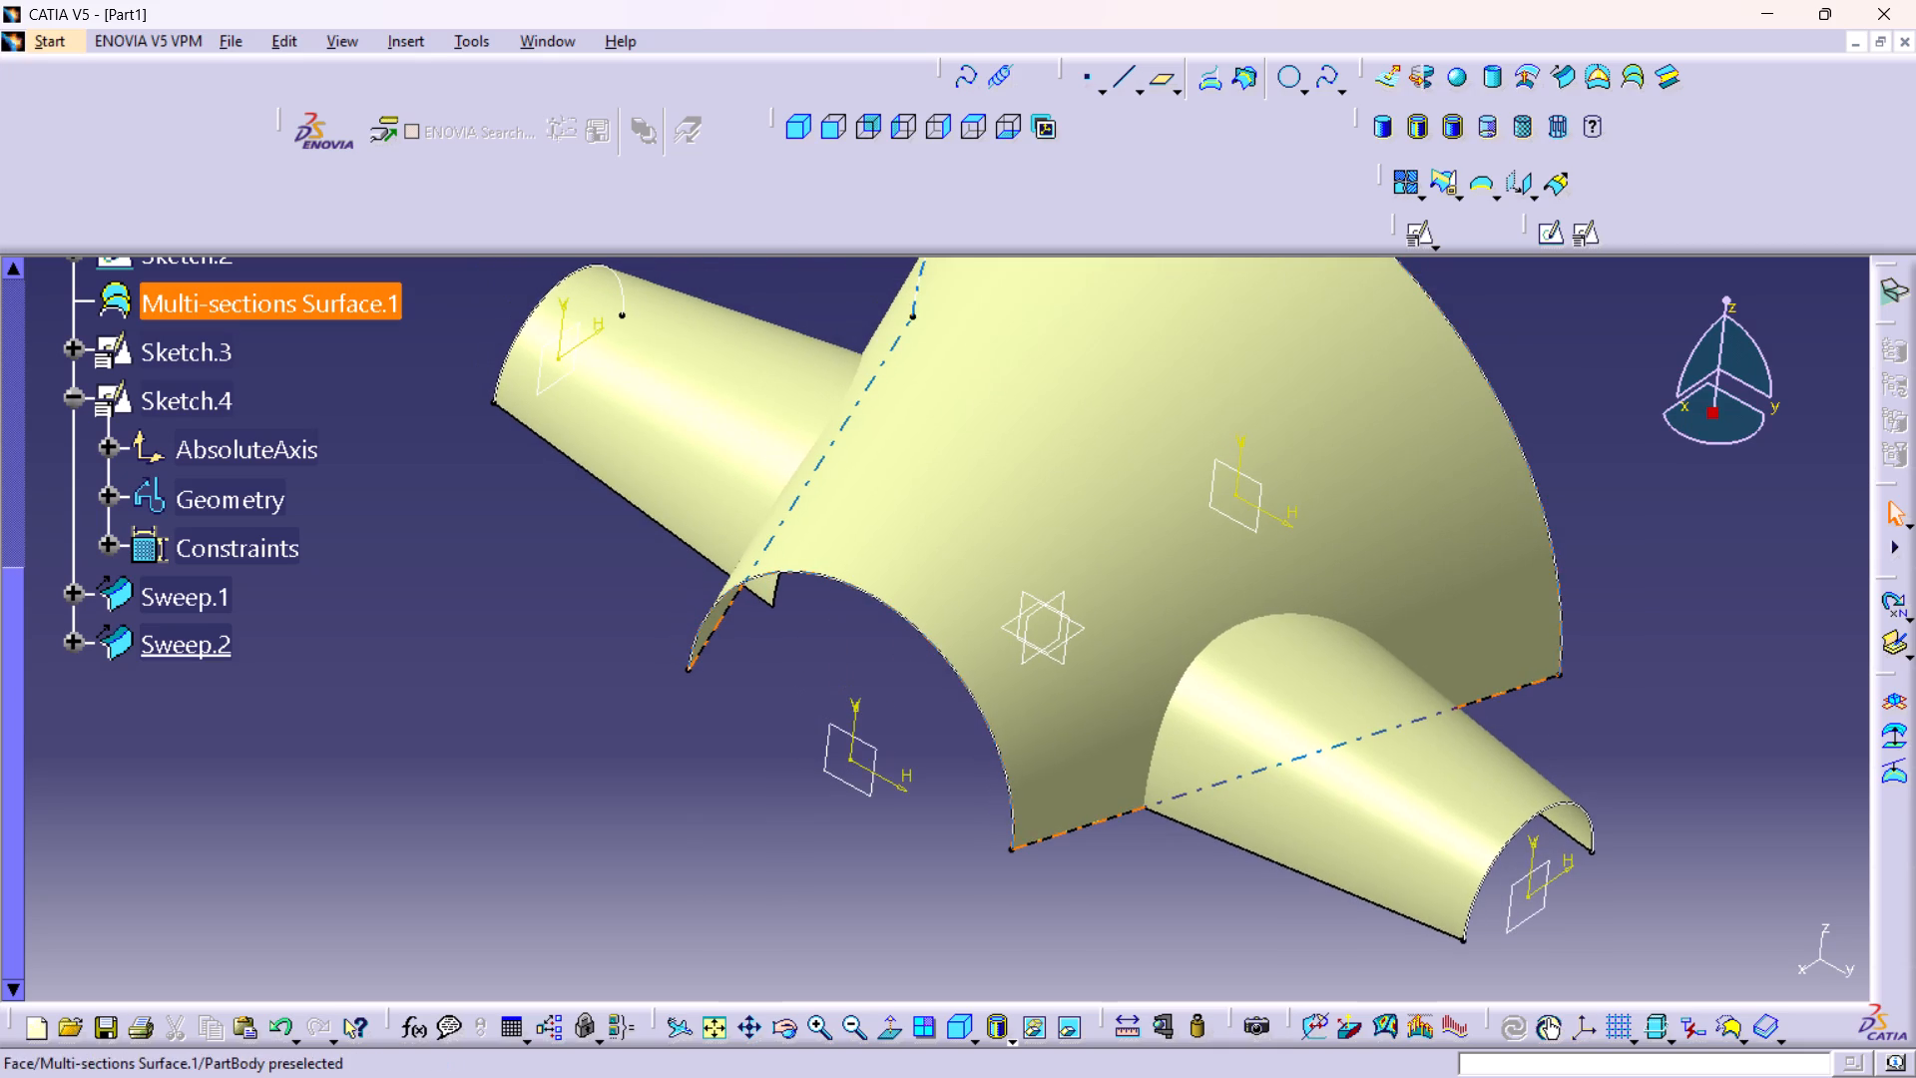
pyautogui.click(1119, 70)
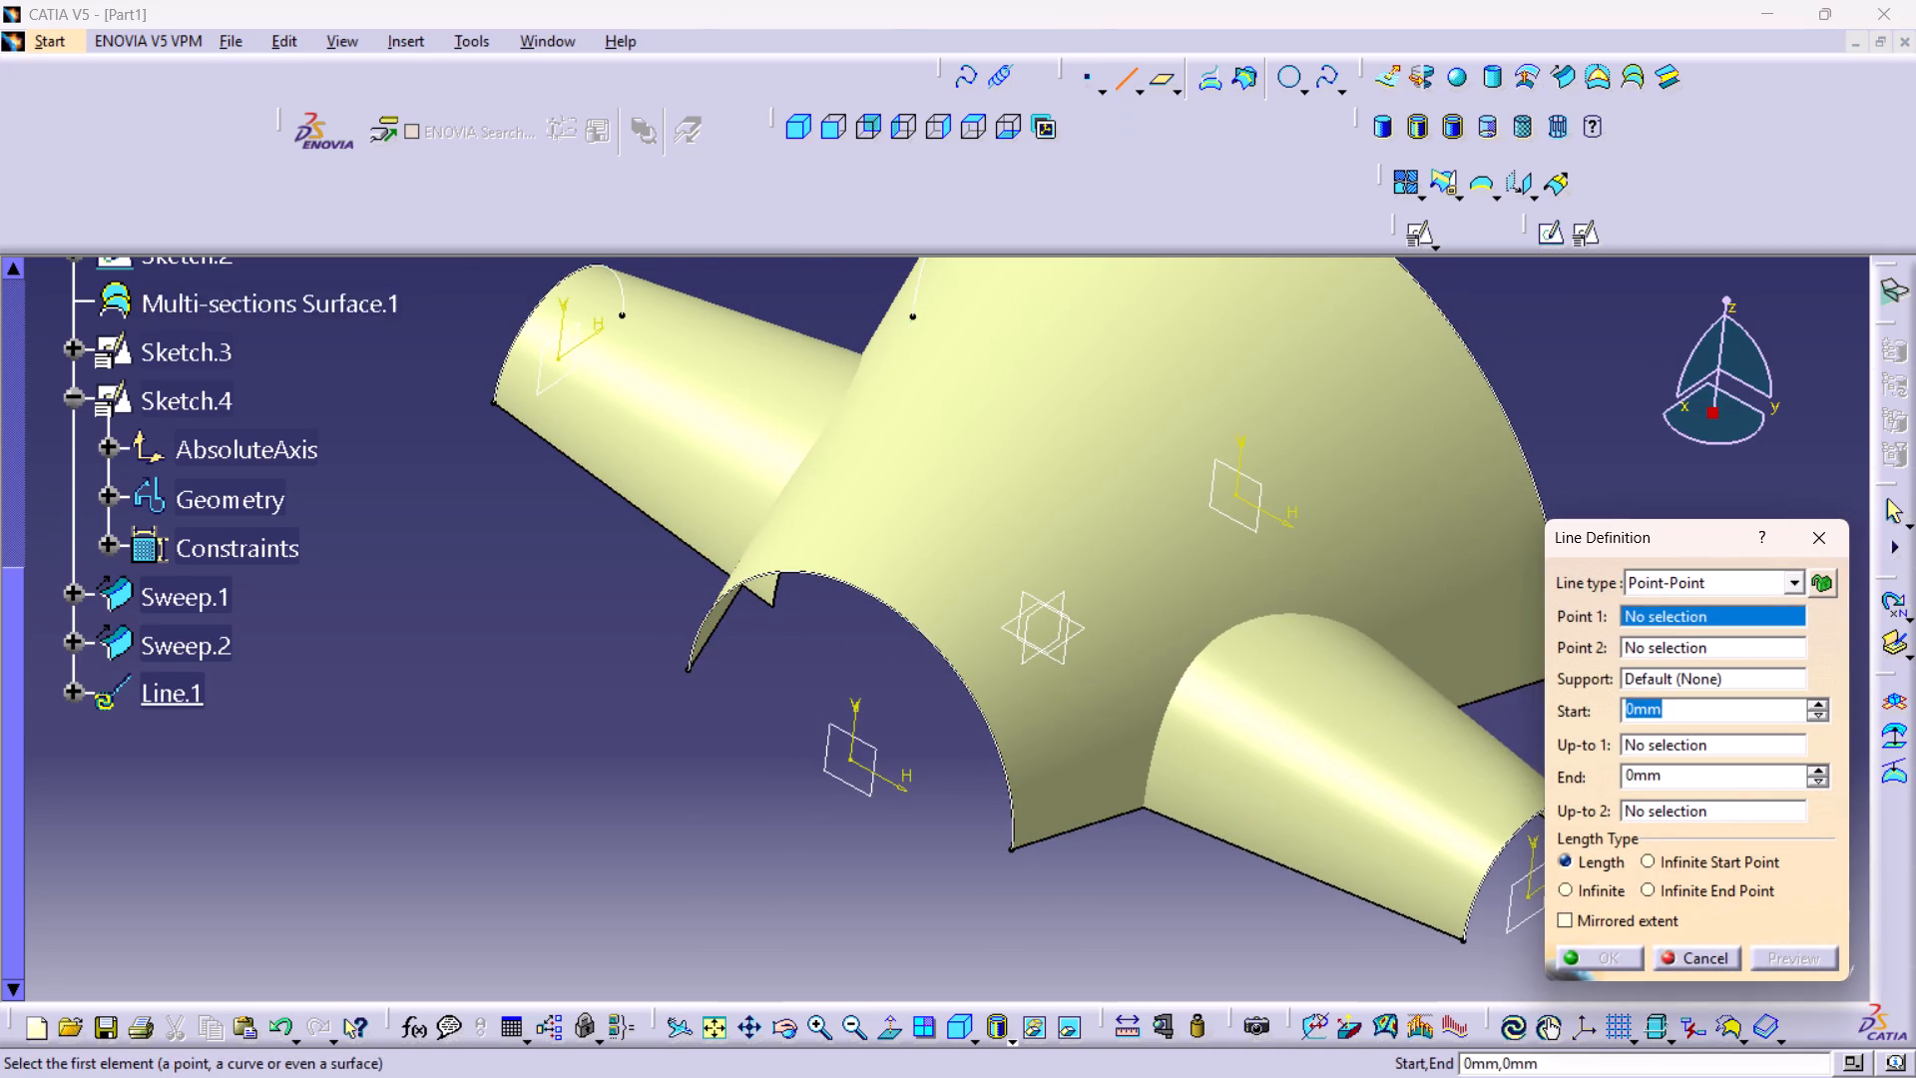
pyautogui.click(692, 670)
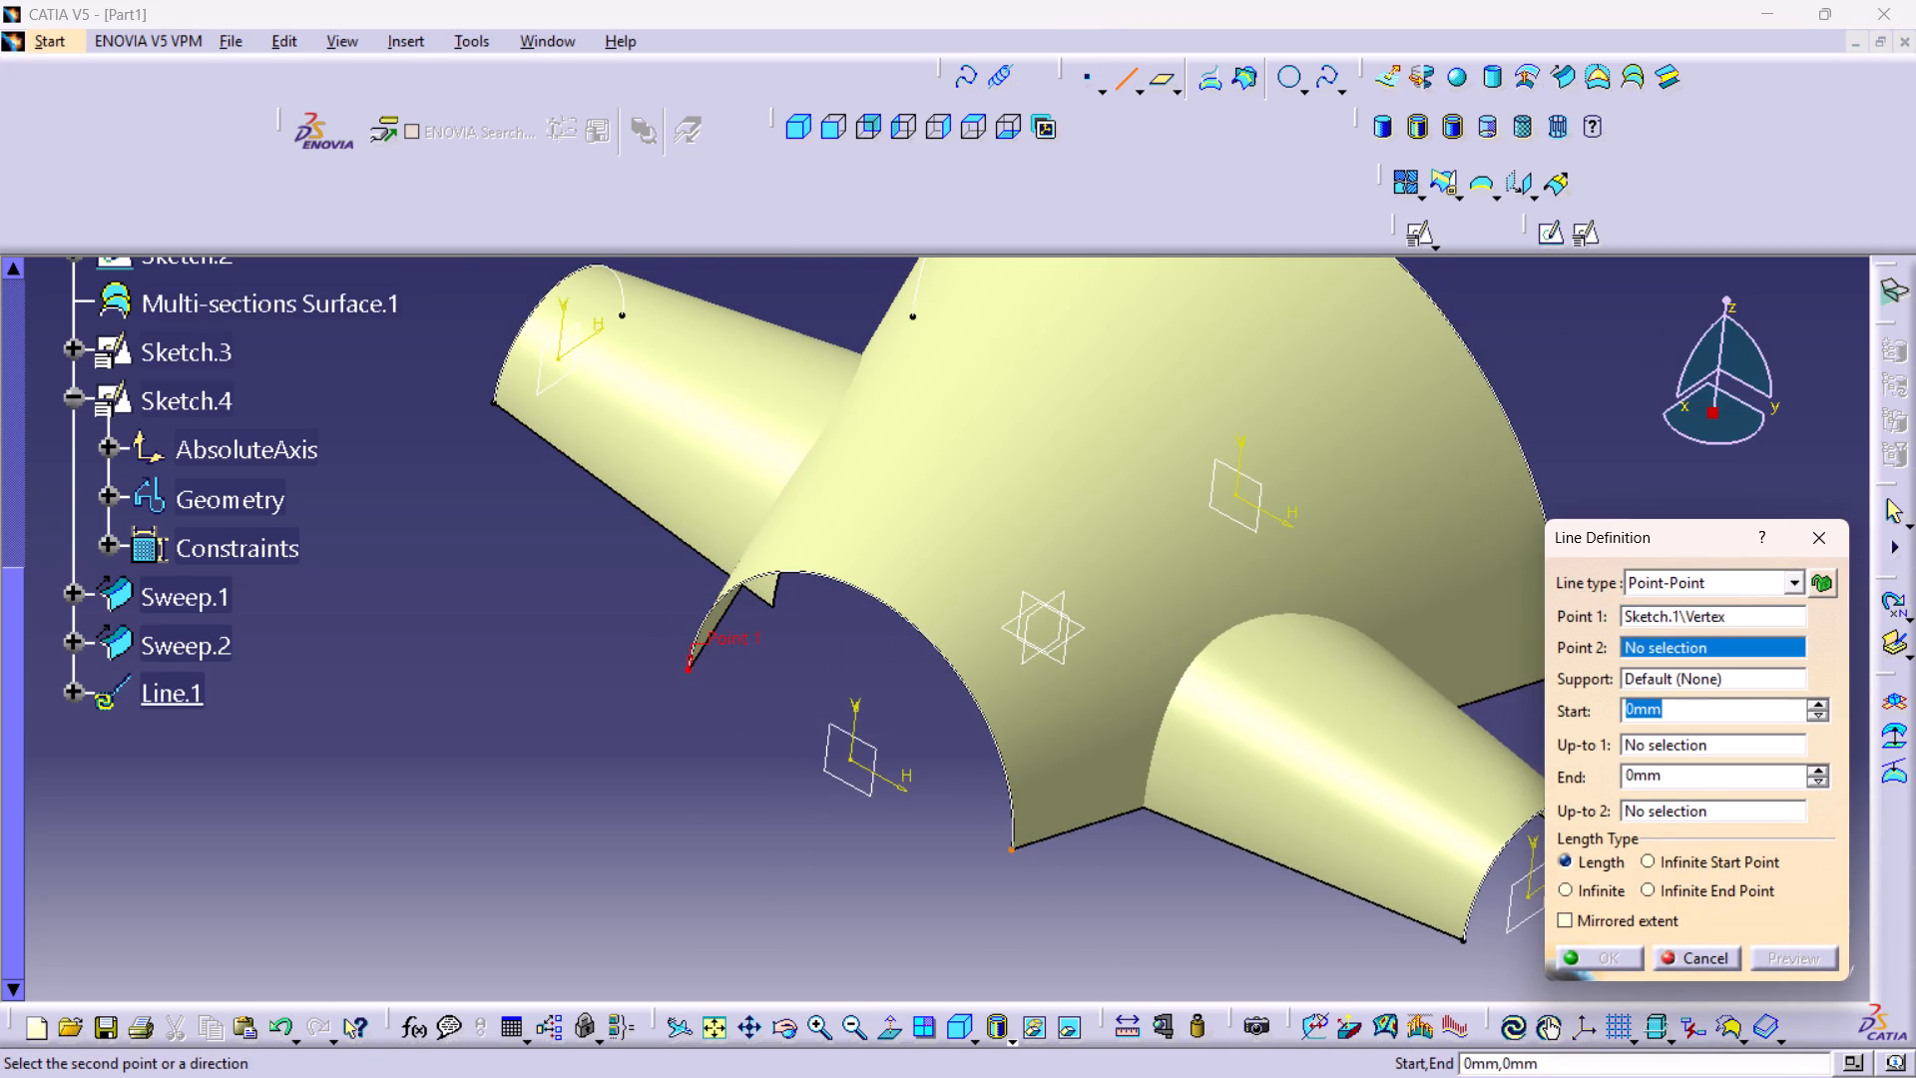
pyautogui.click(1010, 848)
pyautogui.click(1587, 961)
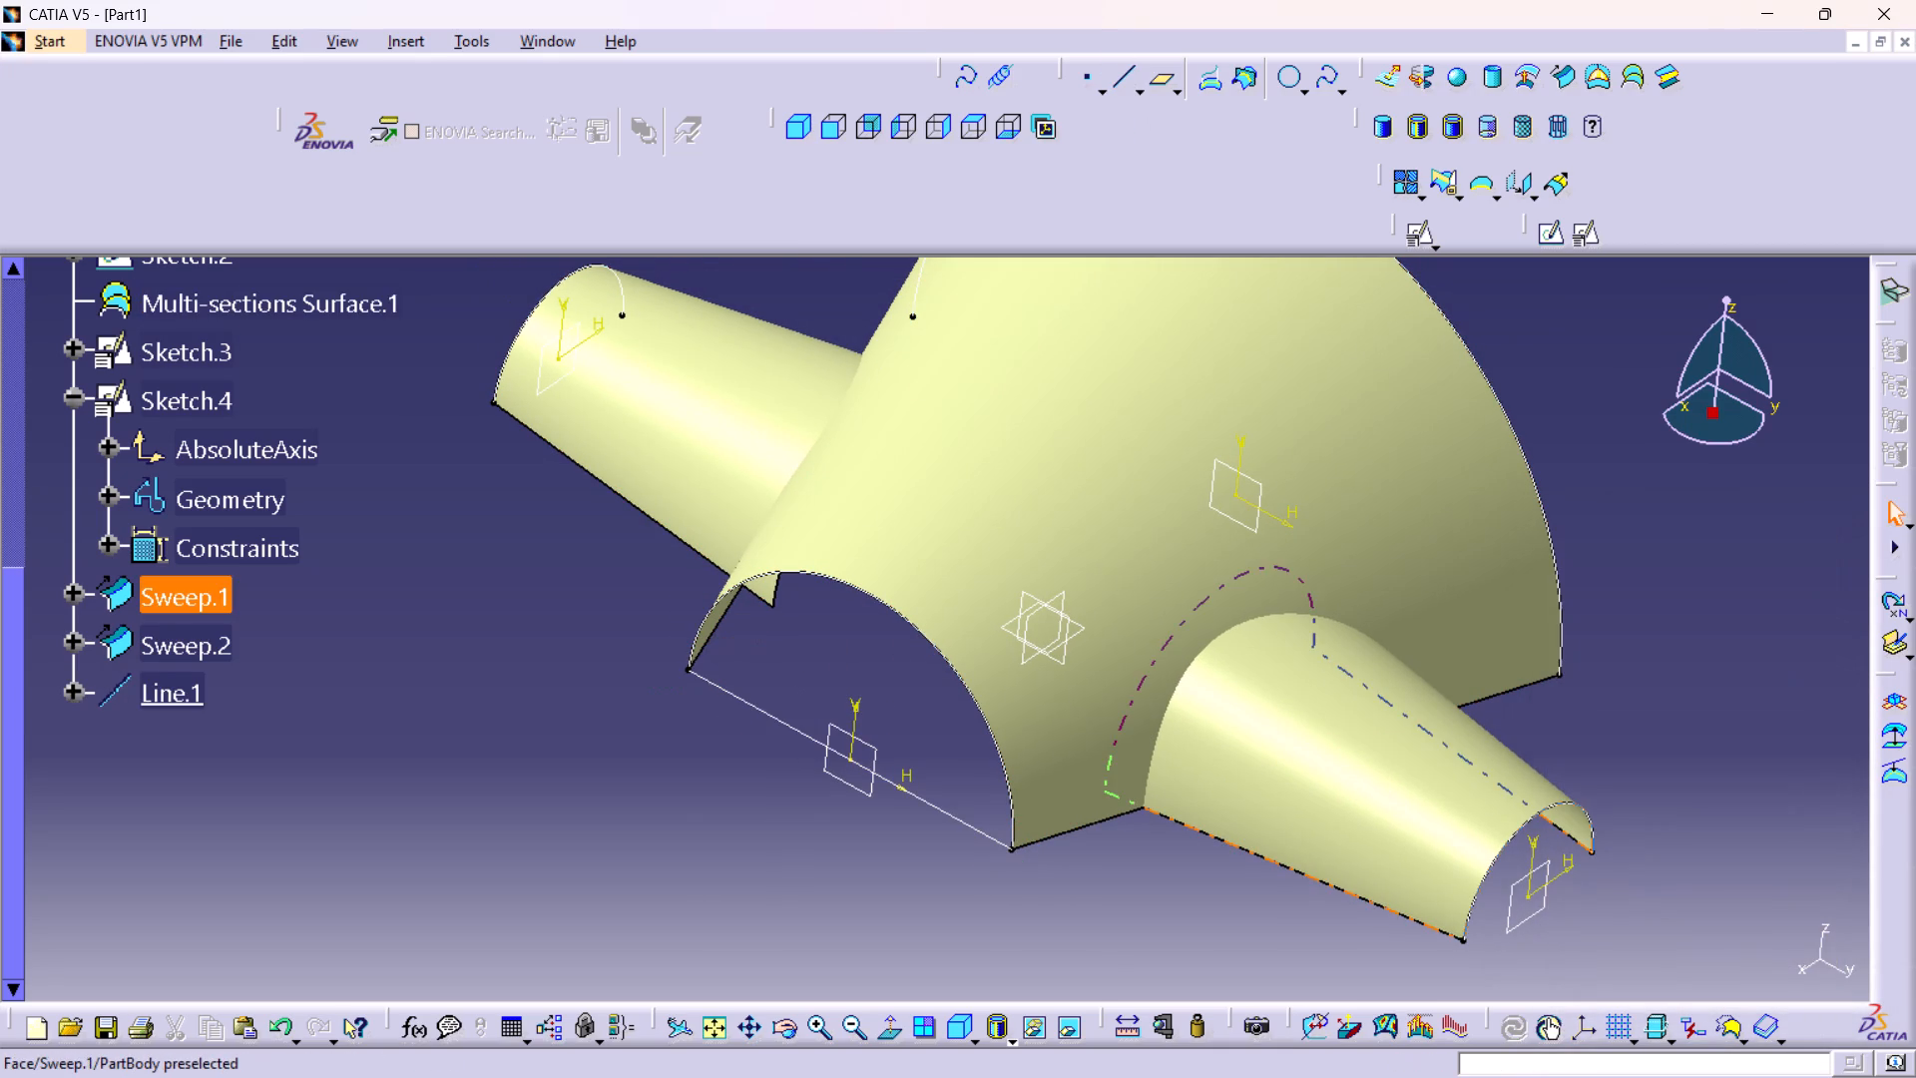
# Close the main surface's small end with a Fill surface bounded by Line.1 and the Sketch.1 arc.
pyautogui.click(1592, 84)
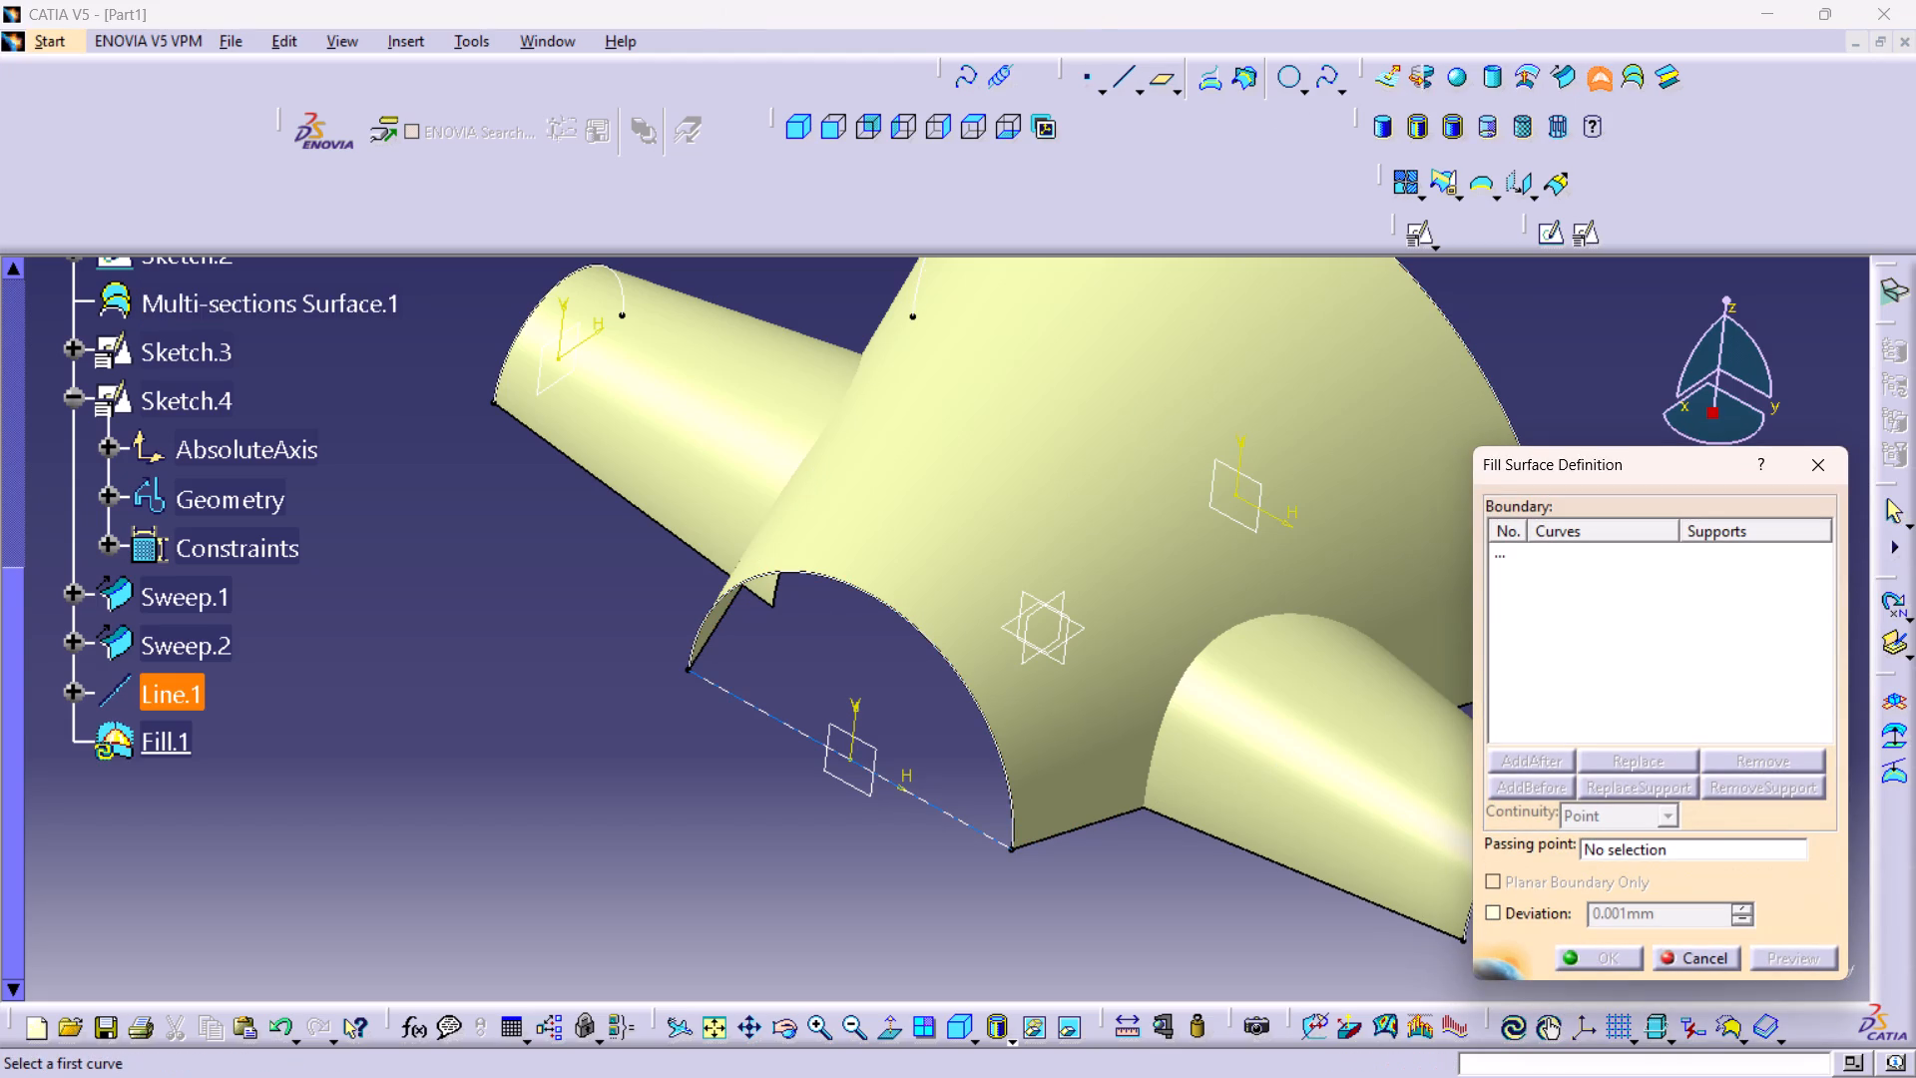
pyautogui.click(914, 795)
pyautogui.click(988, 725)
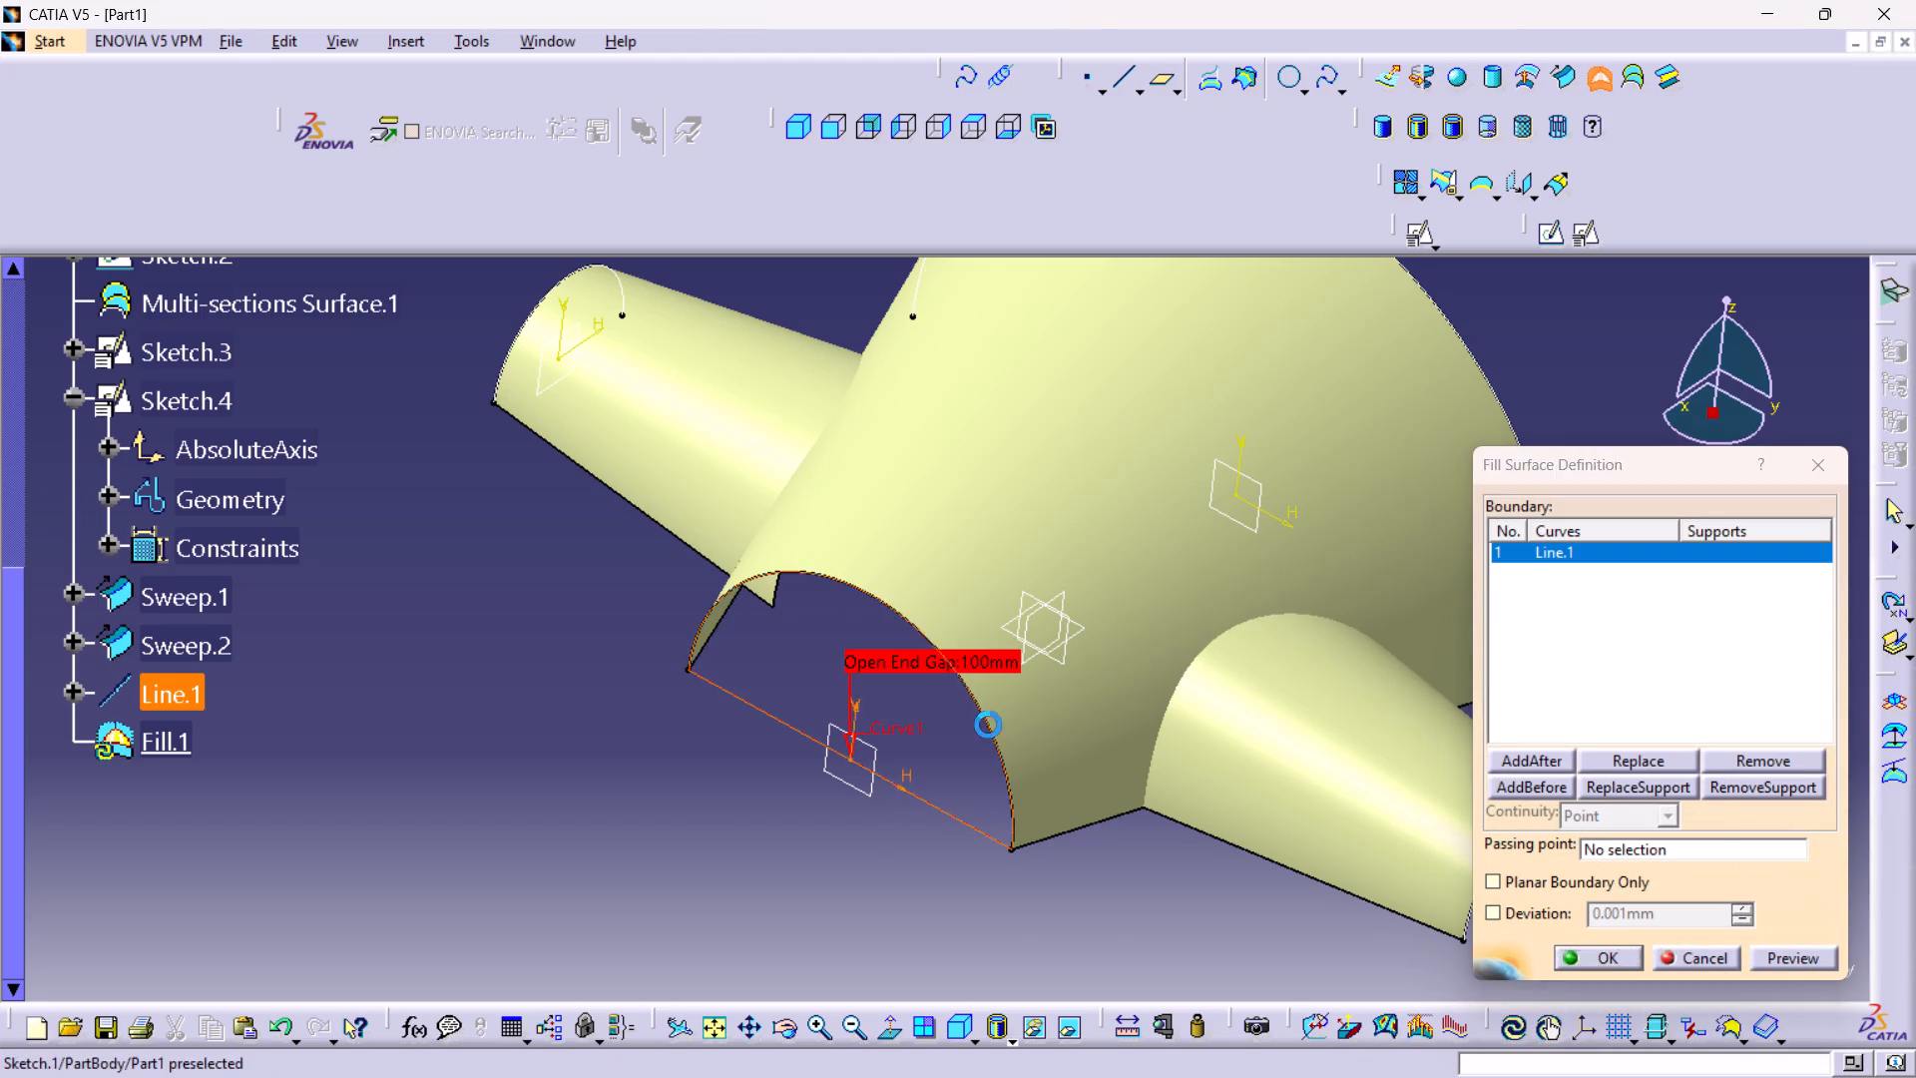
pyautogui.click(1611, 950)
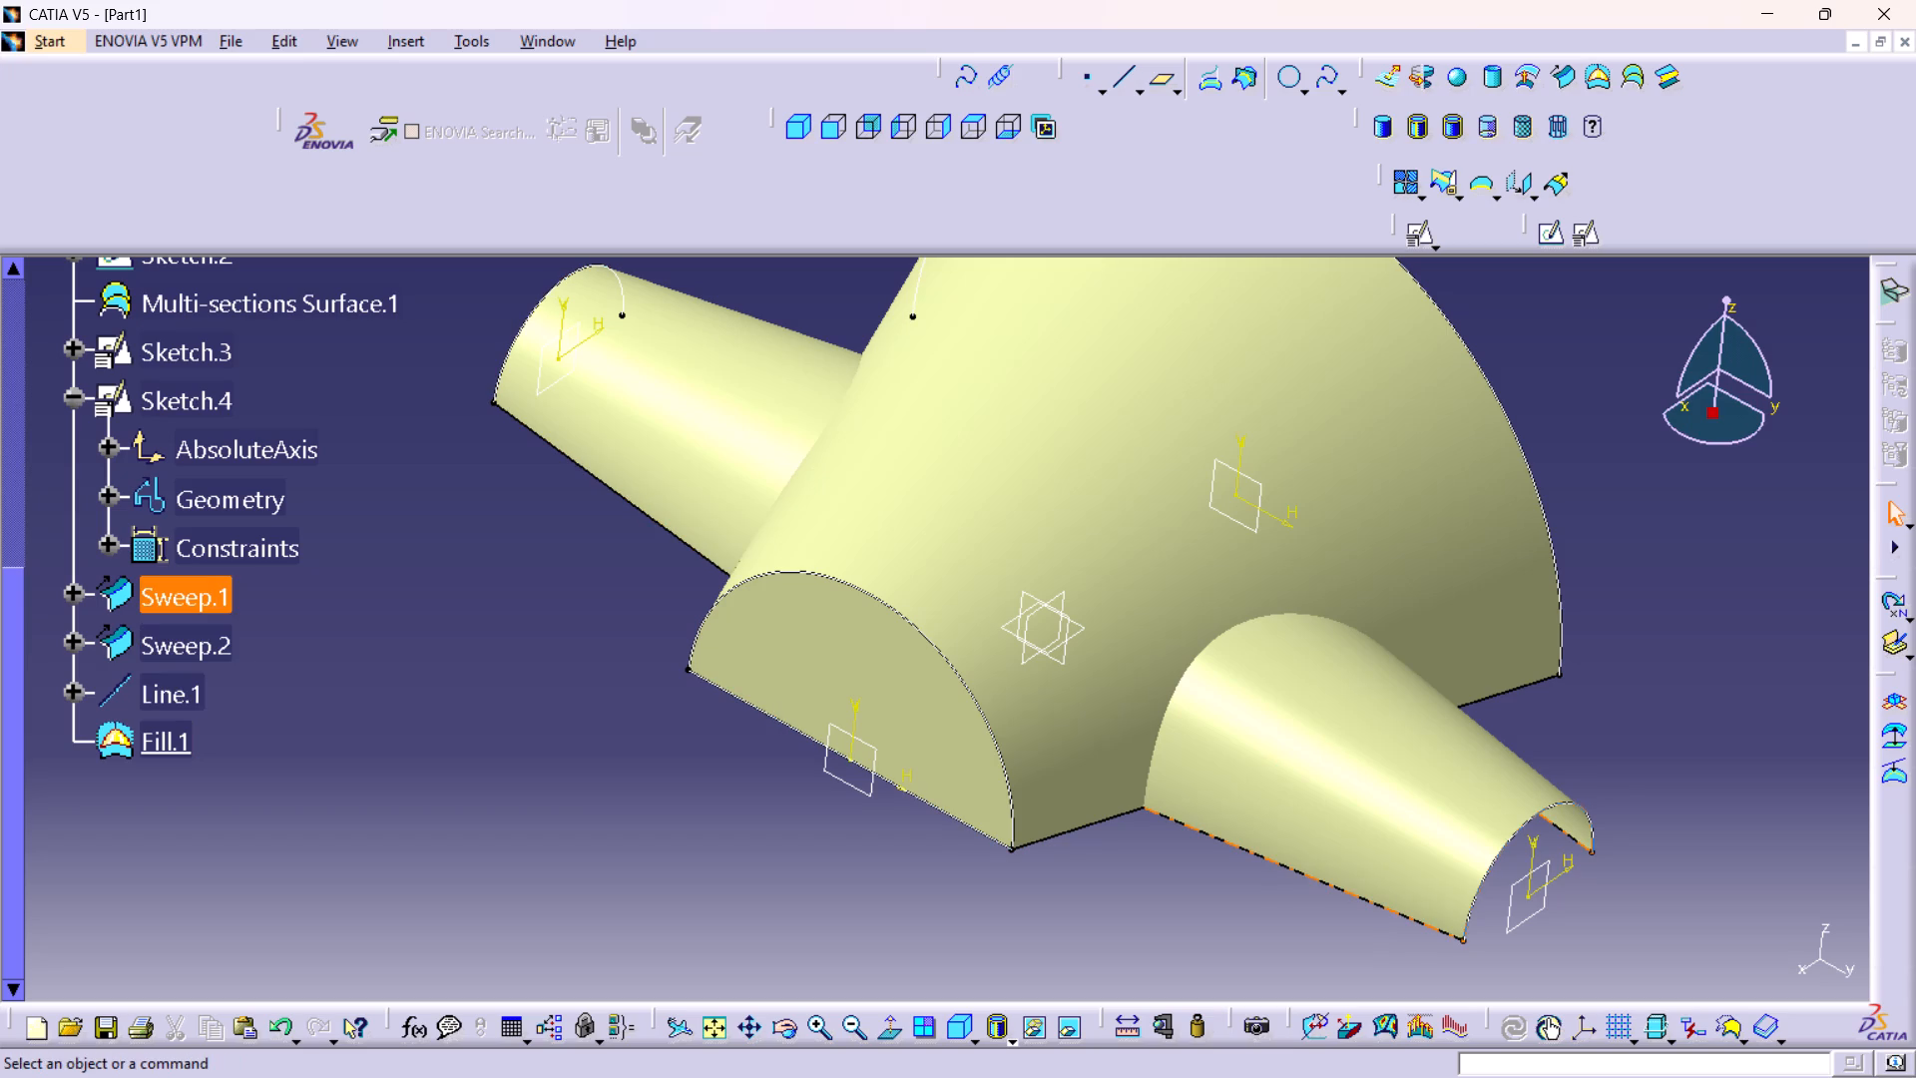
pyautogui.click(159, 740)
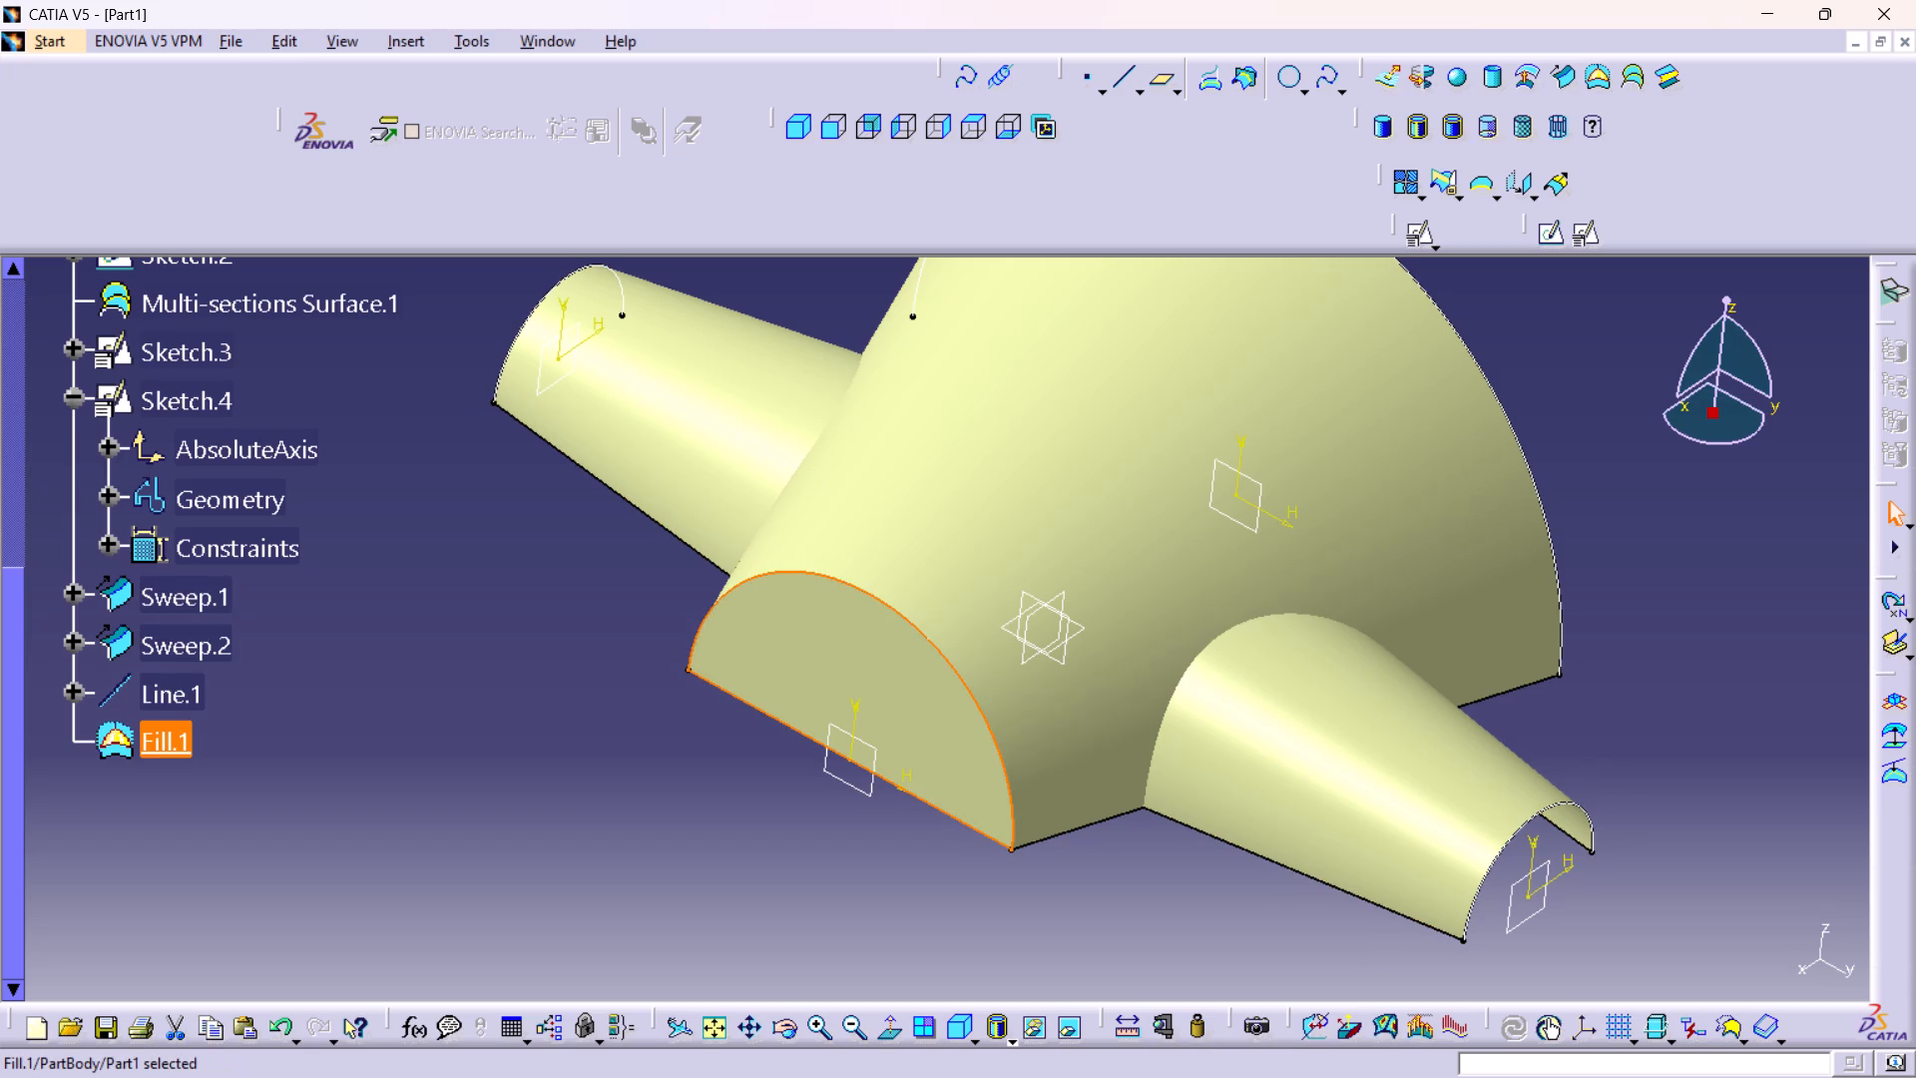
pyautogui.moveTo(535, 747); pyautogui.dragTo(534, 799, button='middle')
pyautogui.rightClick(535, 747)
pyautogui.moveTo(683, 629); pyautogui.dragTo(619, 720, button='middle')
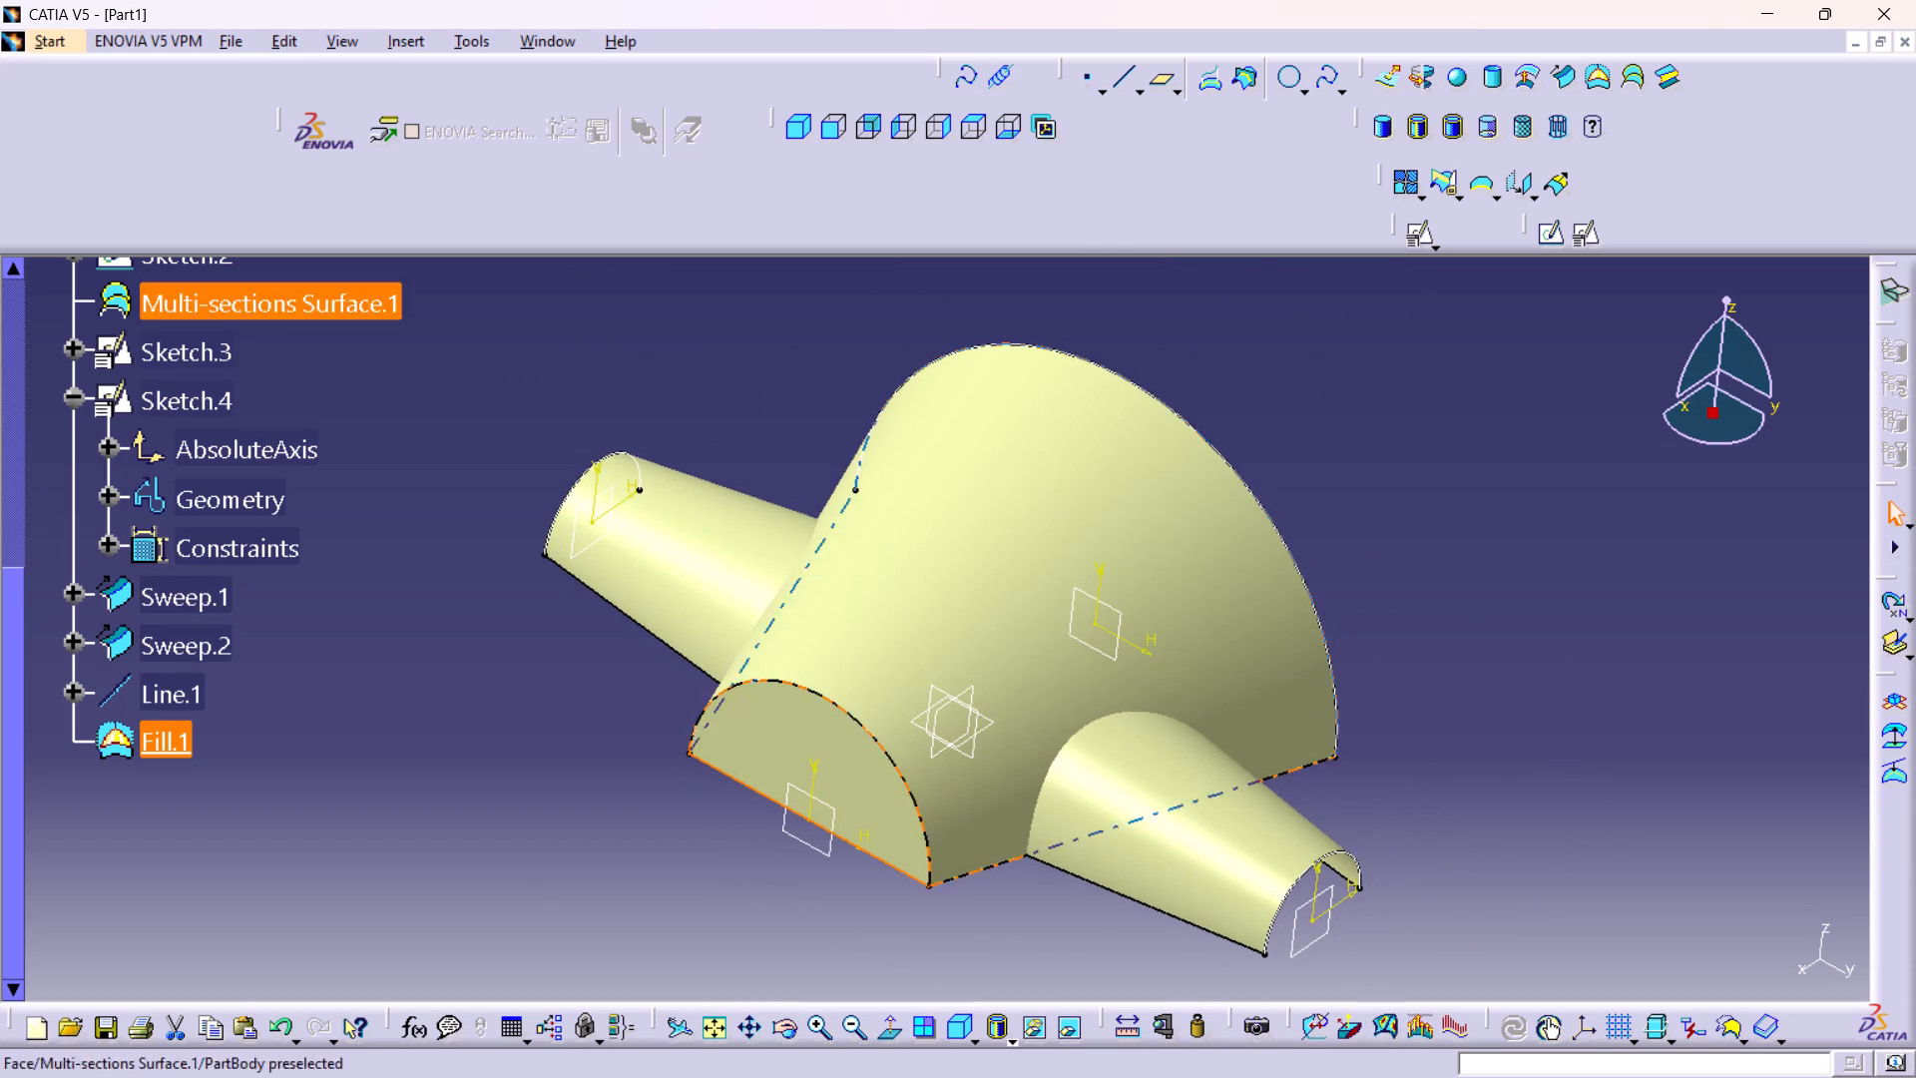
pyautogui.click(1632, 517)
# Create a Point-Point line joining the two end vertices of the Sketch.2 arc at the main surface's large open end.
pyautogui.moveTo(1609, 537); pyautogui.dragTo(1606, 538, button='middle')
pyautogui.moveTo(1606, 538); pyautogui.dragTo(1170, 628, button='right')
pyautogui.moveTo(1606, 538); pyautogui.dragTo(1170, 628, button='middle')
pyautogui.moveTo(1320, 581); pyautogui.dragTo(1069, 635, button='middle')
pyautogui.moveTo(1320, 581); pyautogui.dragTo(1069, 635, button='right')
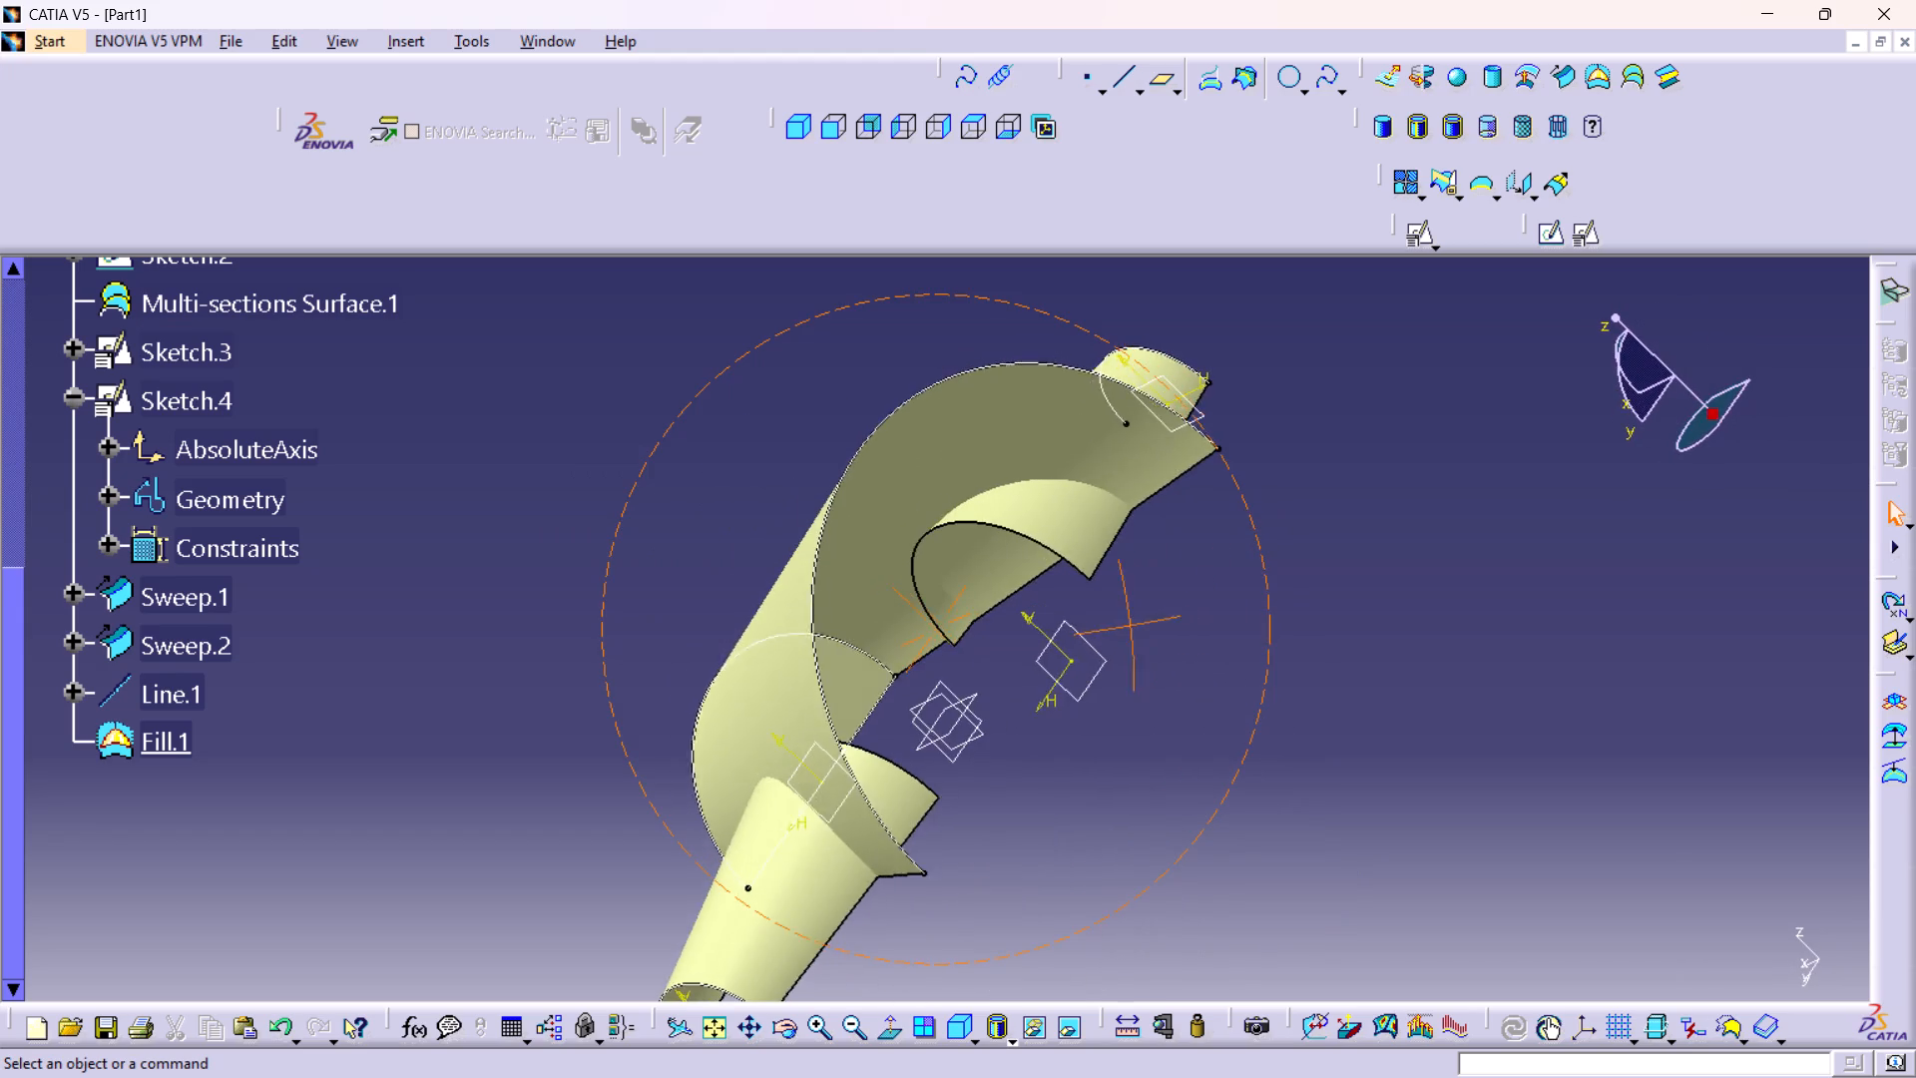
pyautogui.moveTo(1069, 635); pyautogui.dragTo(1083, 647, button='right')
pyautogui.moveTo(1069, 635); pyautogui.dragTo(1083, 647, button='middle')
pyautogui.moveTo(1098, 610); pyautogui.dragTo(1211, 682, button='middle')
pyautogui.moveTo(1098, 608); pyautogui.dragTo(1211, 682, button='right')
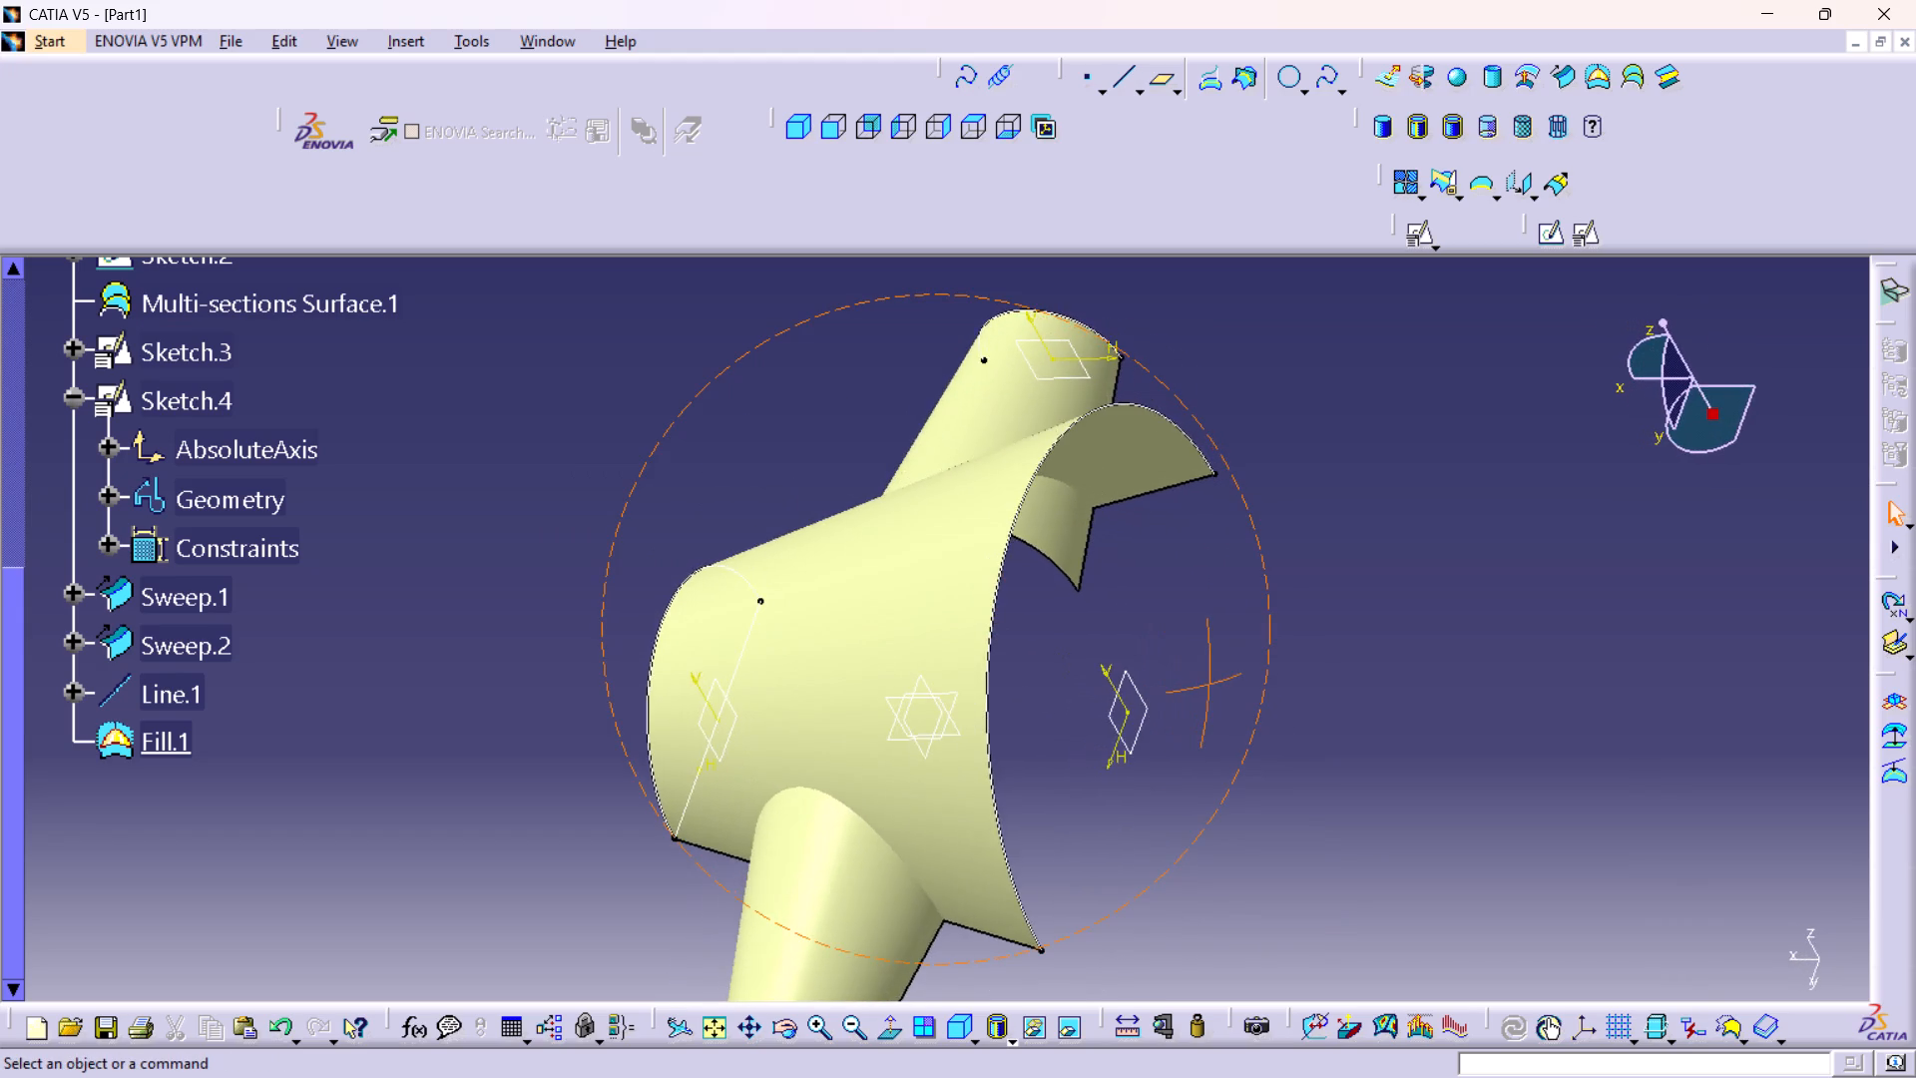
pyautogui.moveTo(1211, 682); pyautogui.dragTo(1246, 658, button='right')
pyautogui.moveTo(1211, 682); pyautogui.dragTo(1246, 658, button='middle')
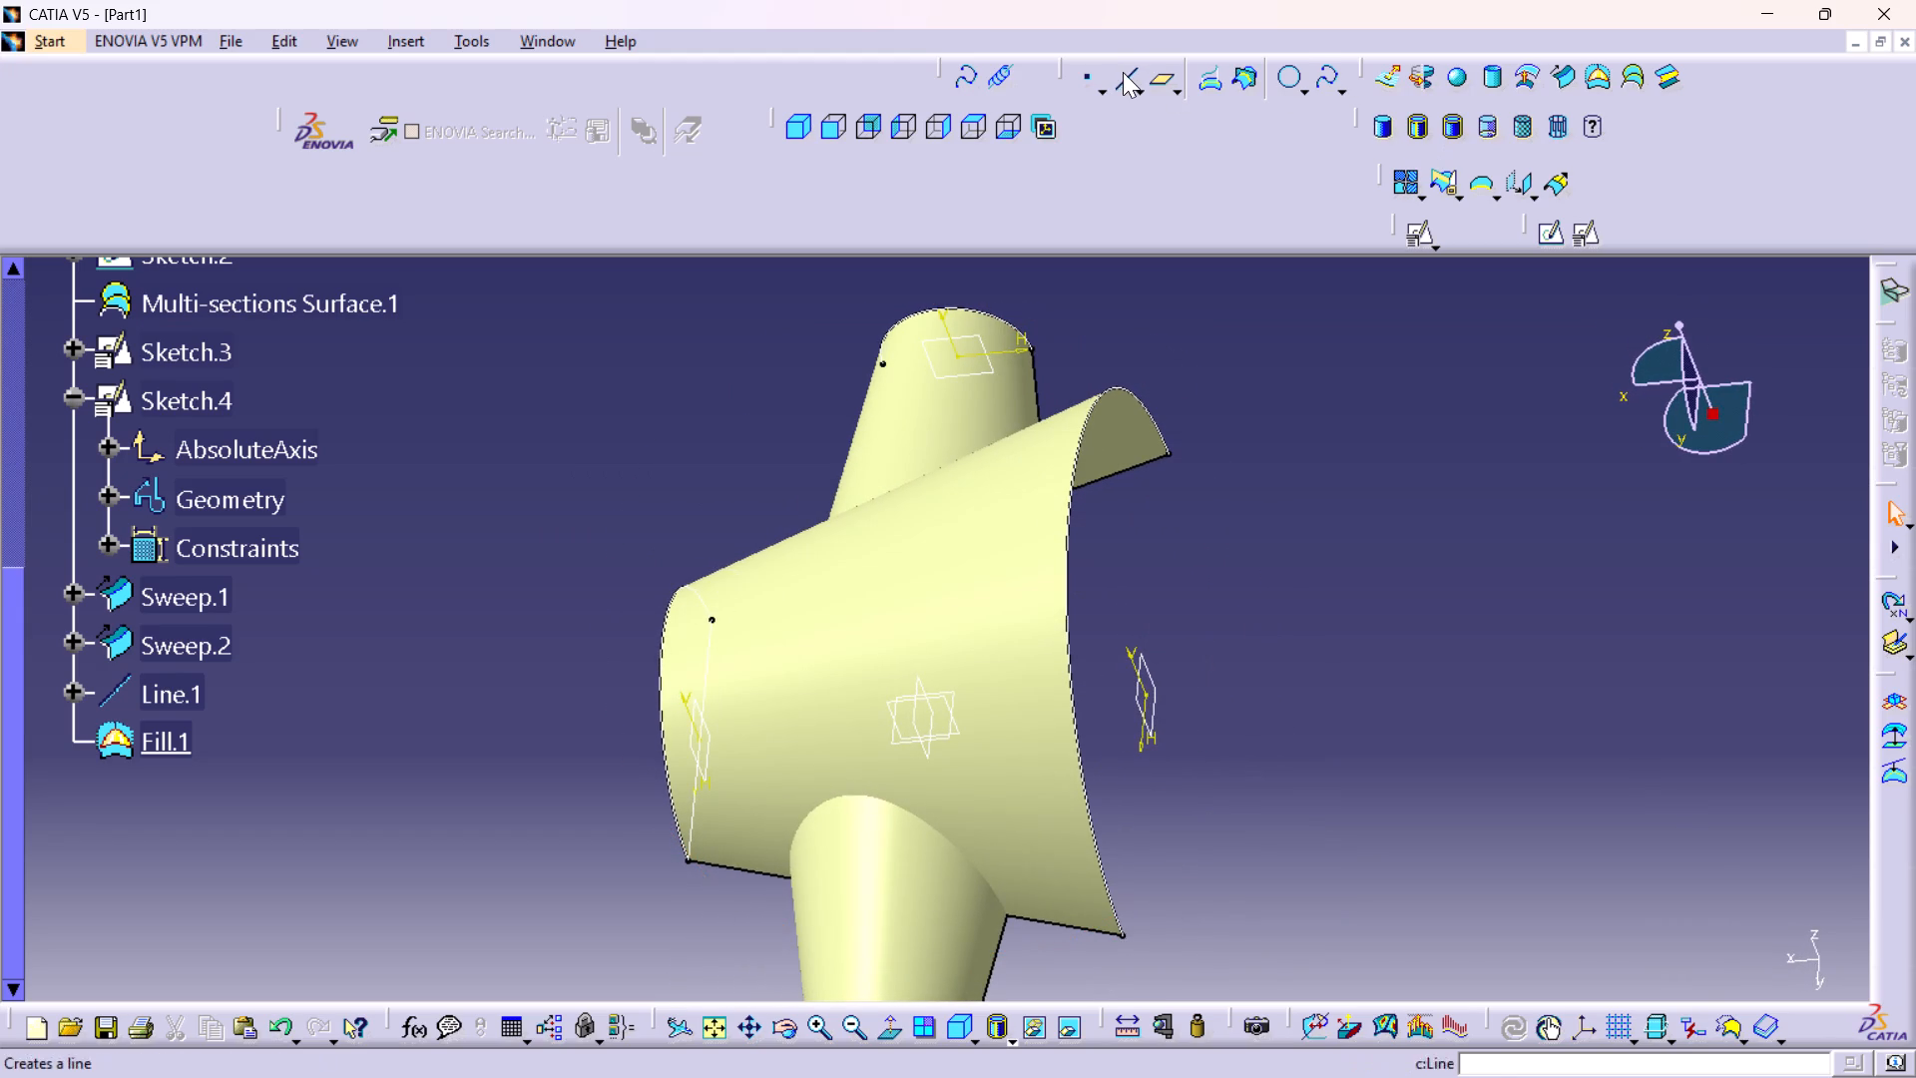
pyautogui.click(1123, 71)
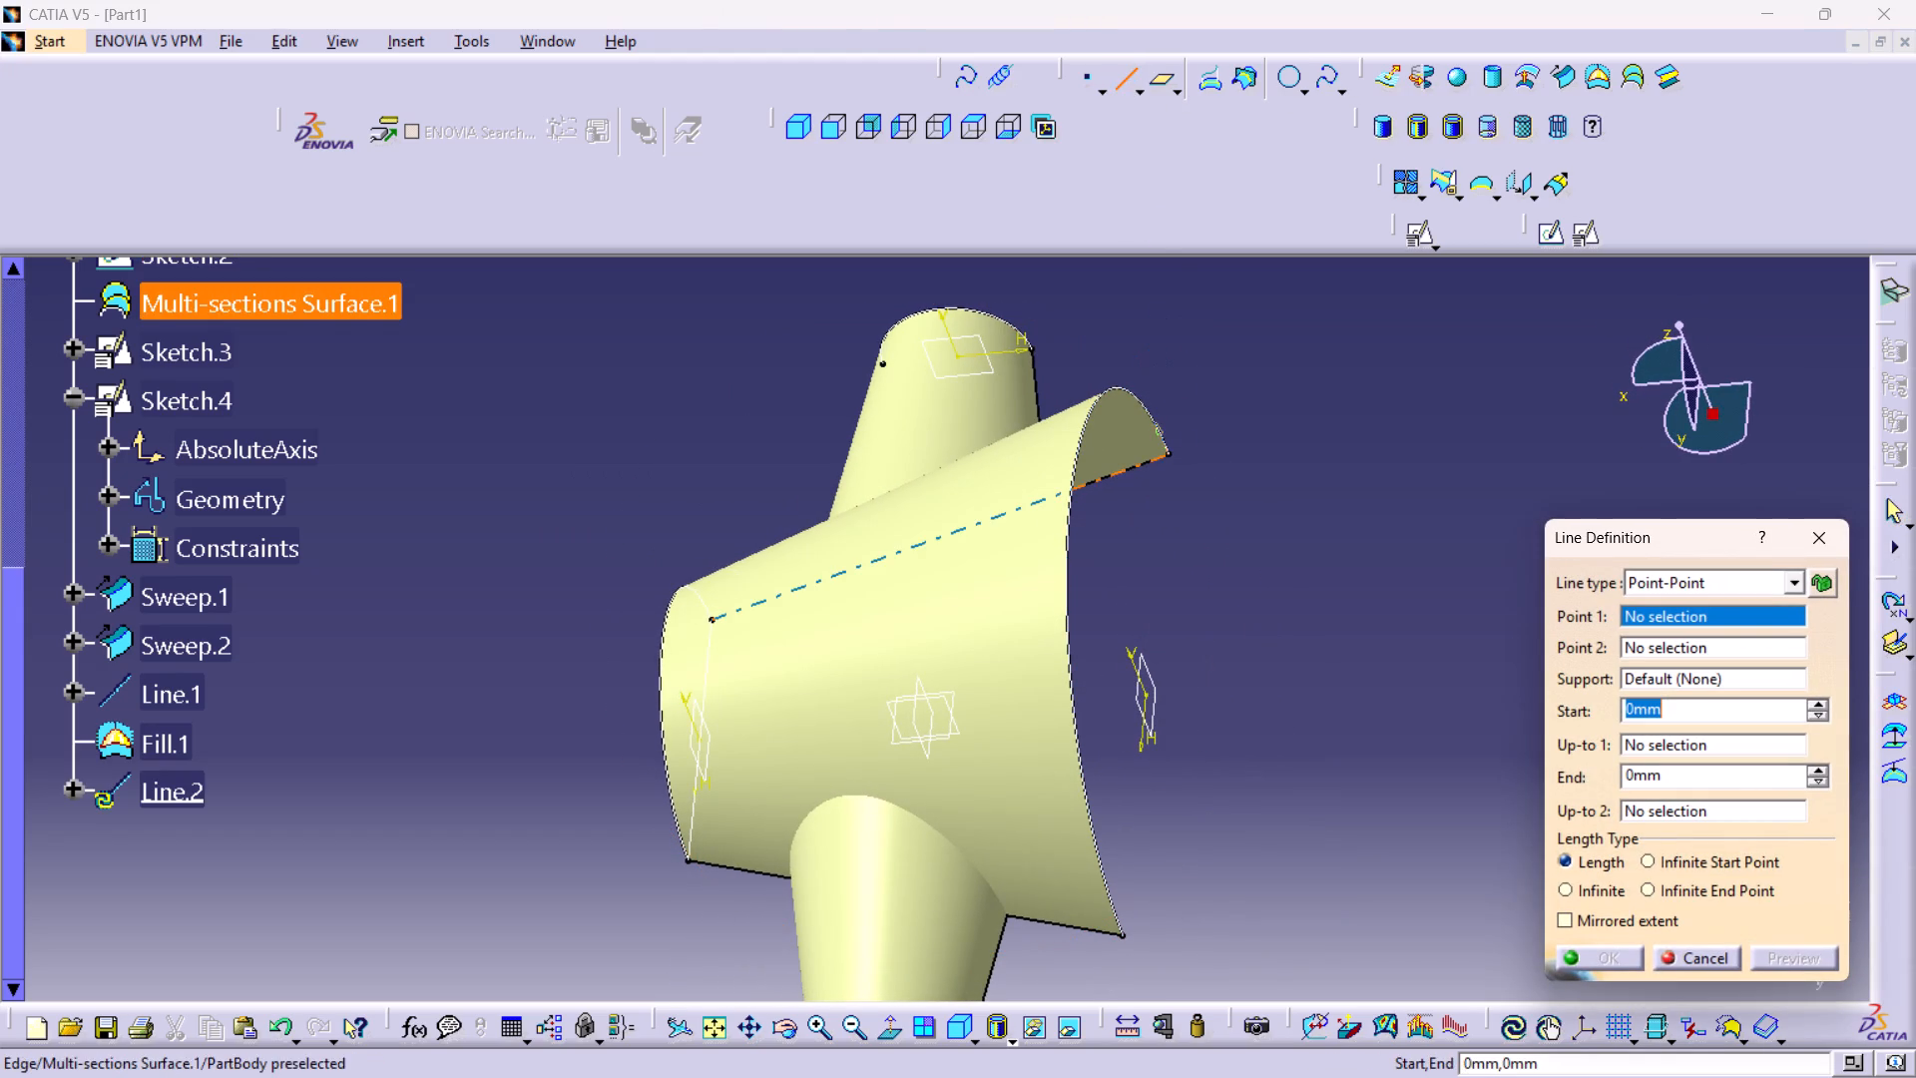
pyautogui.click(1167, 454)
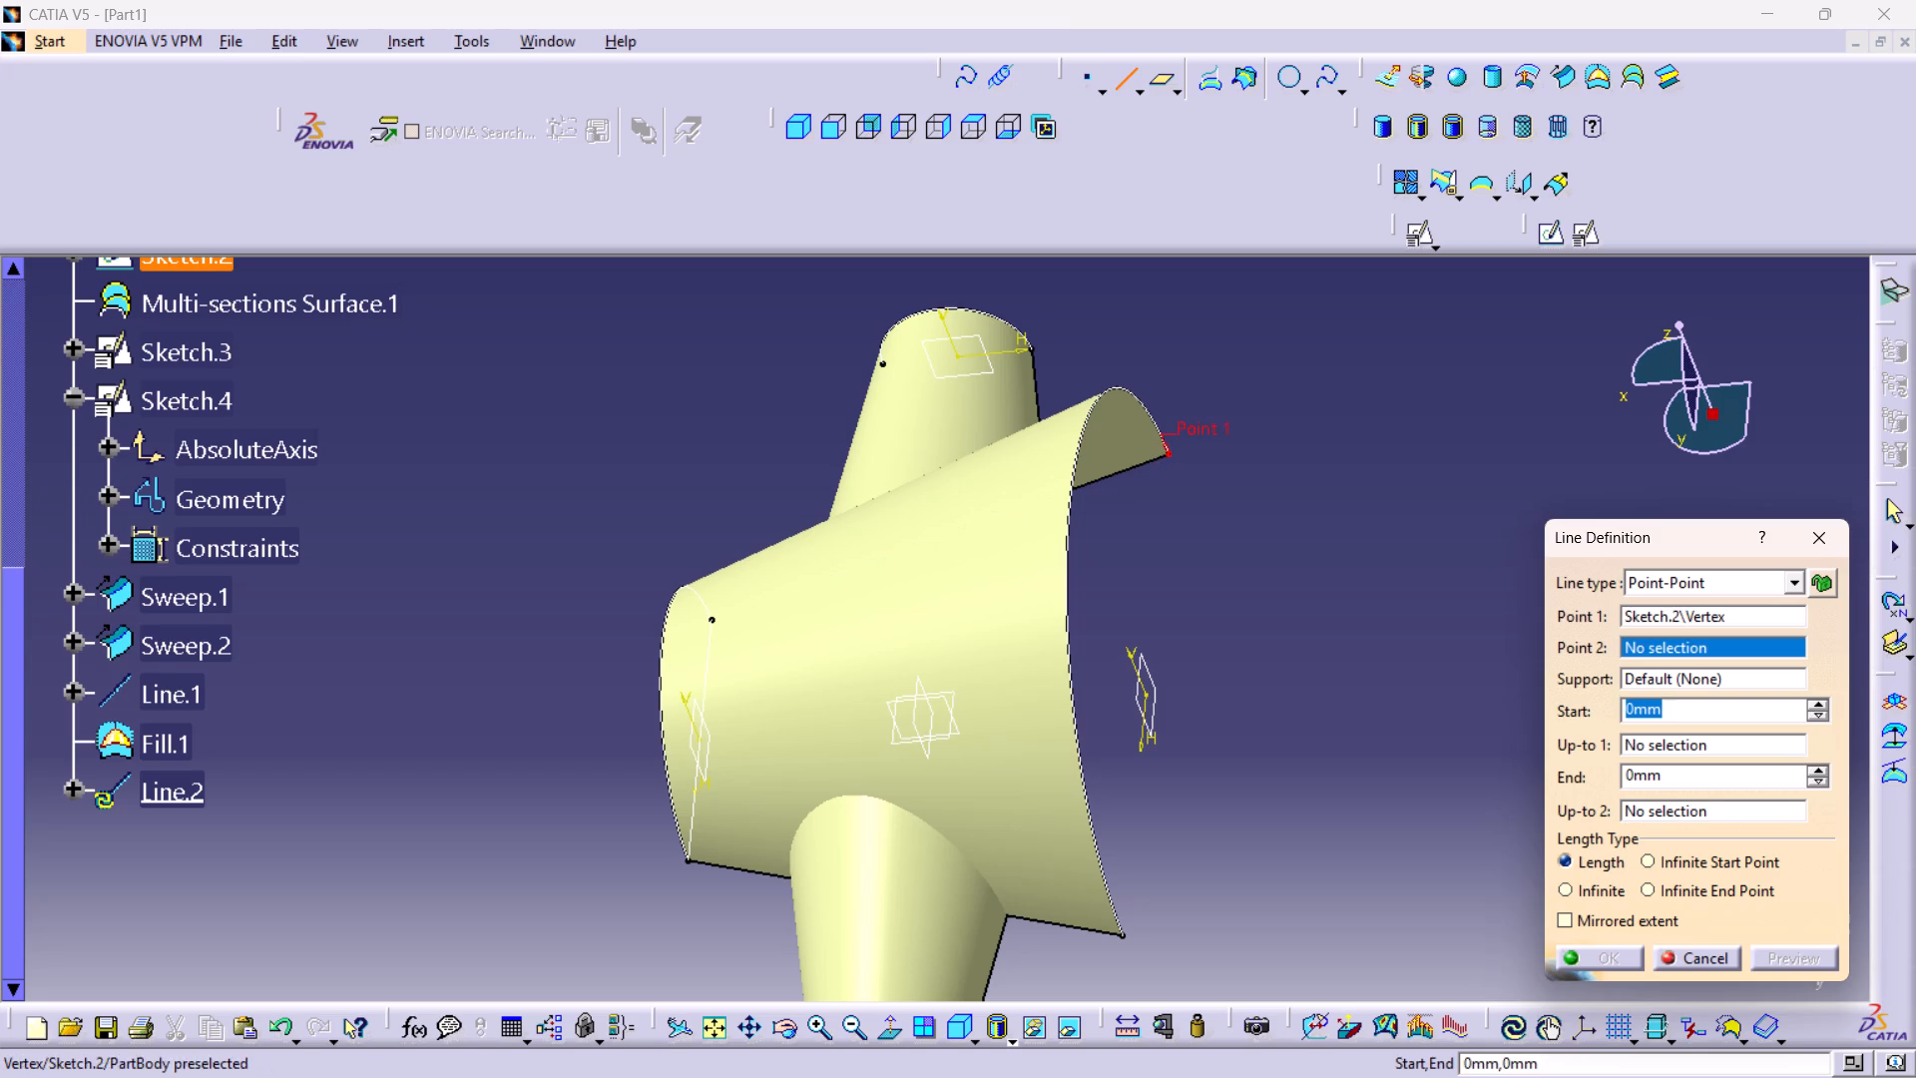
pyautogui.click(1121, 933)
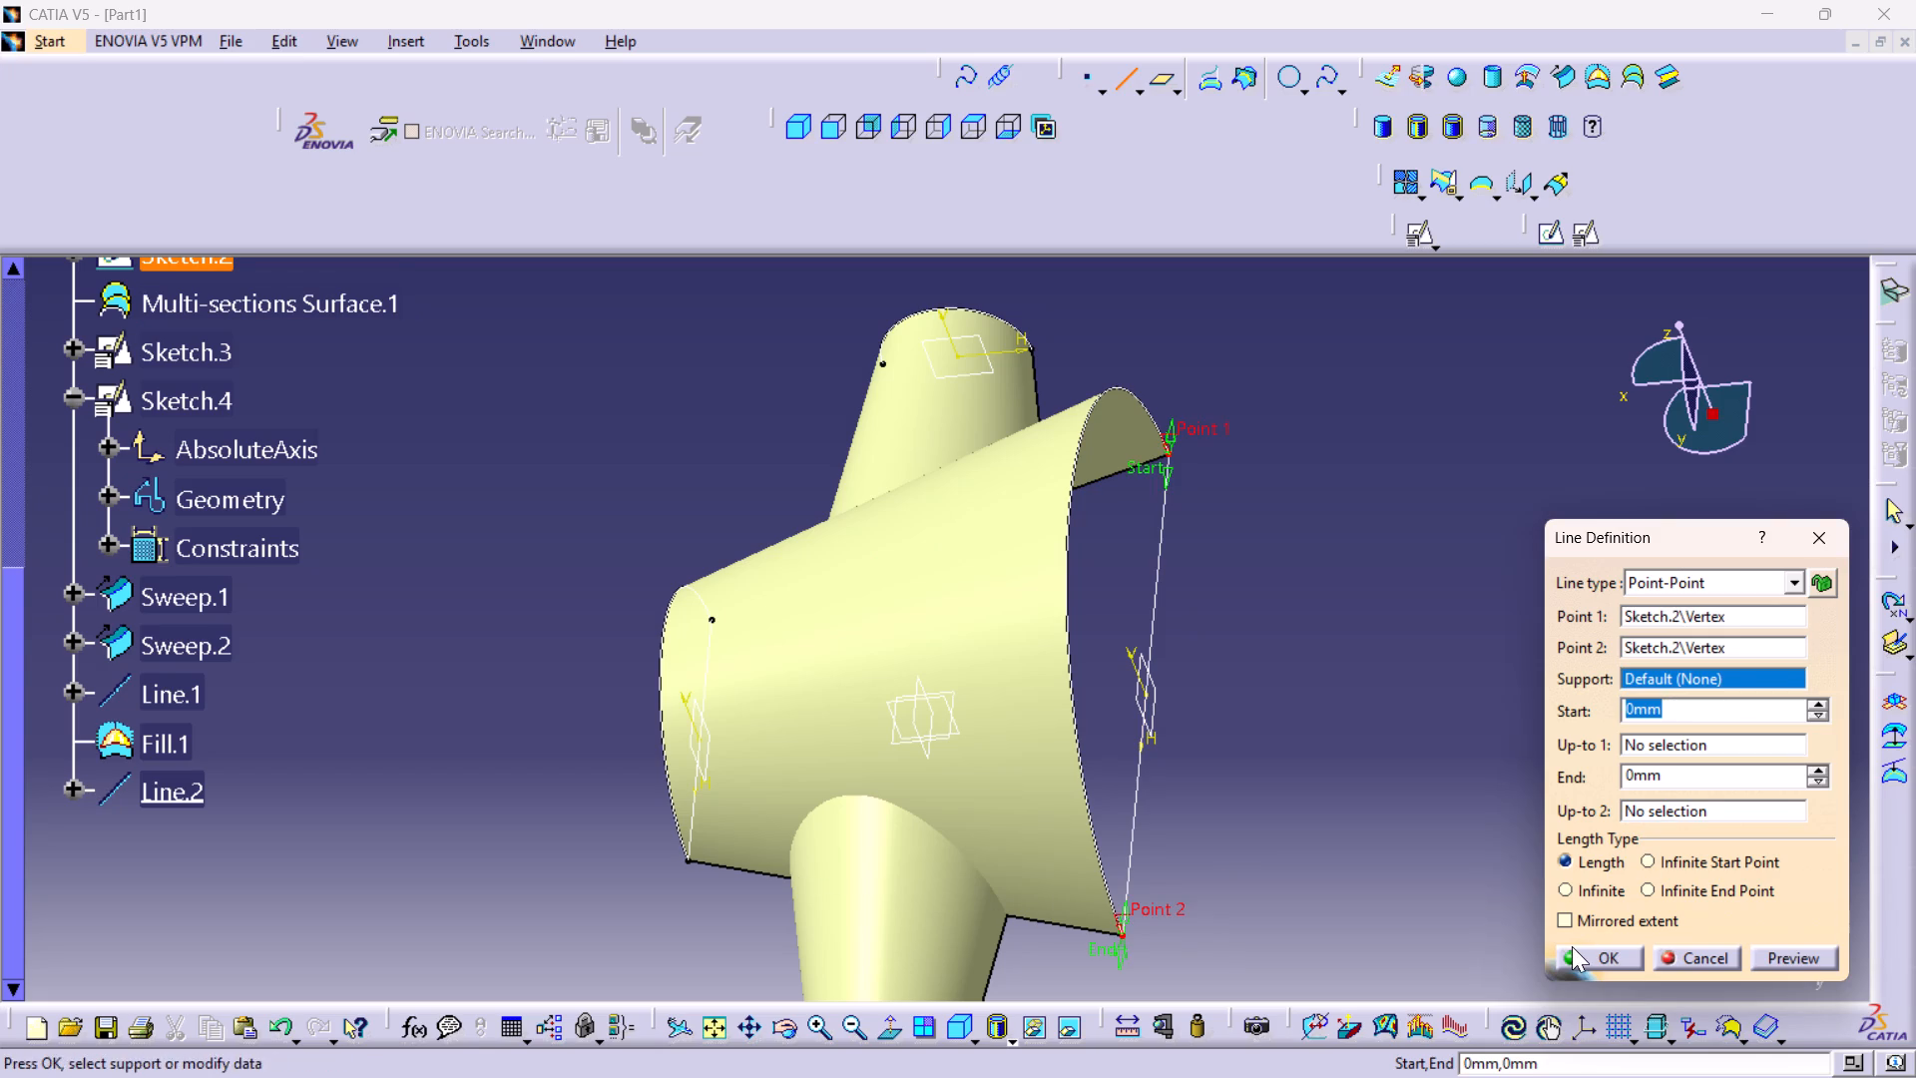
pyautogui.click(1572, 946)
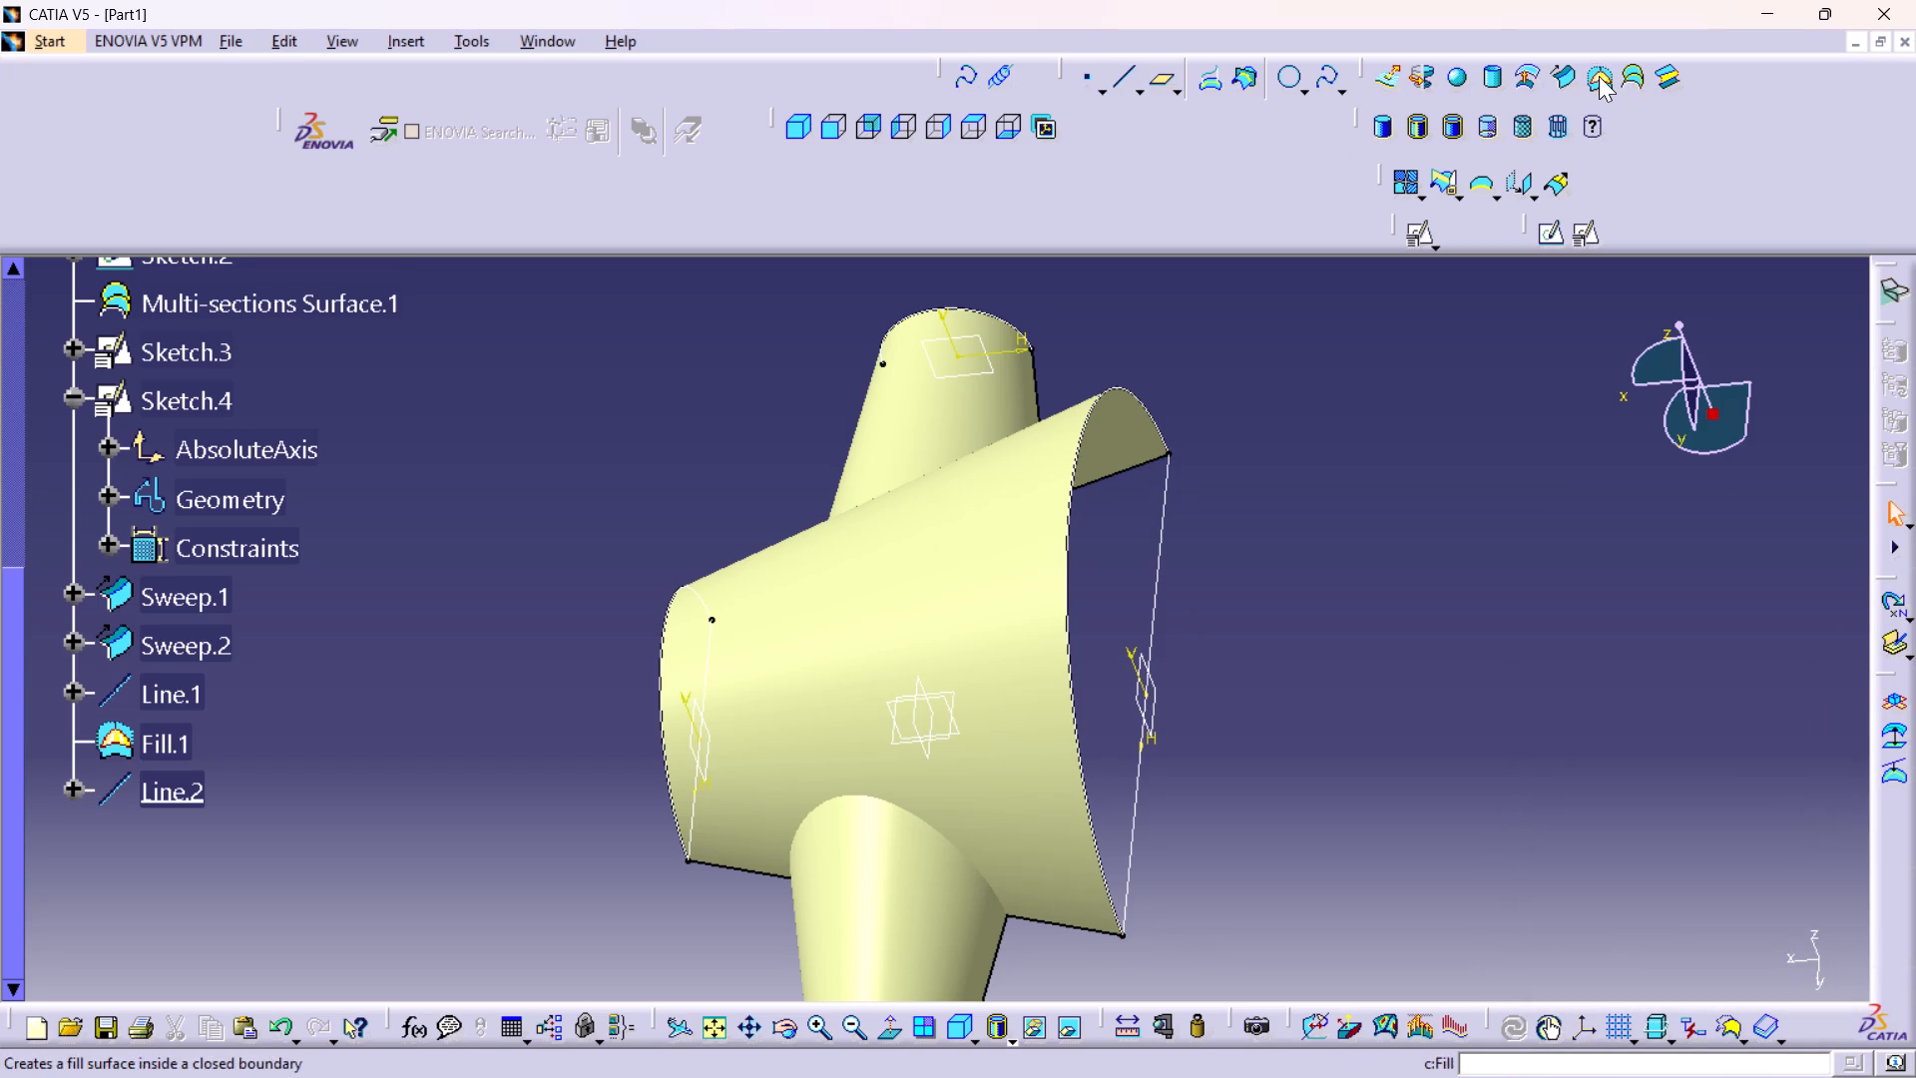
# Create a Point-Point line joining the two end vertices of the Sketch.3 arc at the Sweep.1 branch's open end.
pyautogui.moveTo(1055, 859); pyautogui.dragTo(1307, 559, button='middle')
pyautogui.moveTo(1055, 860); pyautogui.dragTo(1307, 559, button='right')
pyautogui.moveTo(1367, 707); pyautogui.dragTo(1191, 604, button='middle')
pyautogui.moveTo(1360, 694); pyautogui.dragTo(1191, 604, button='right')
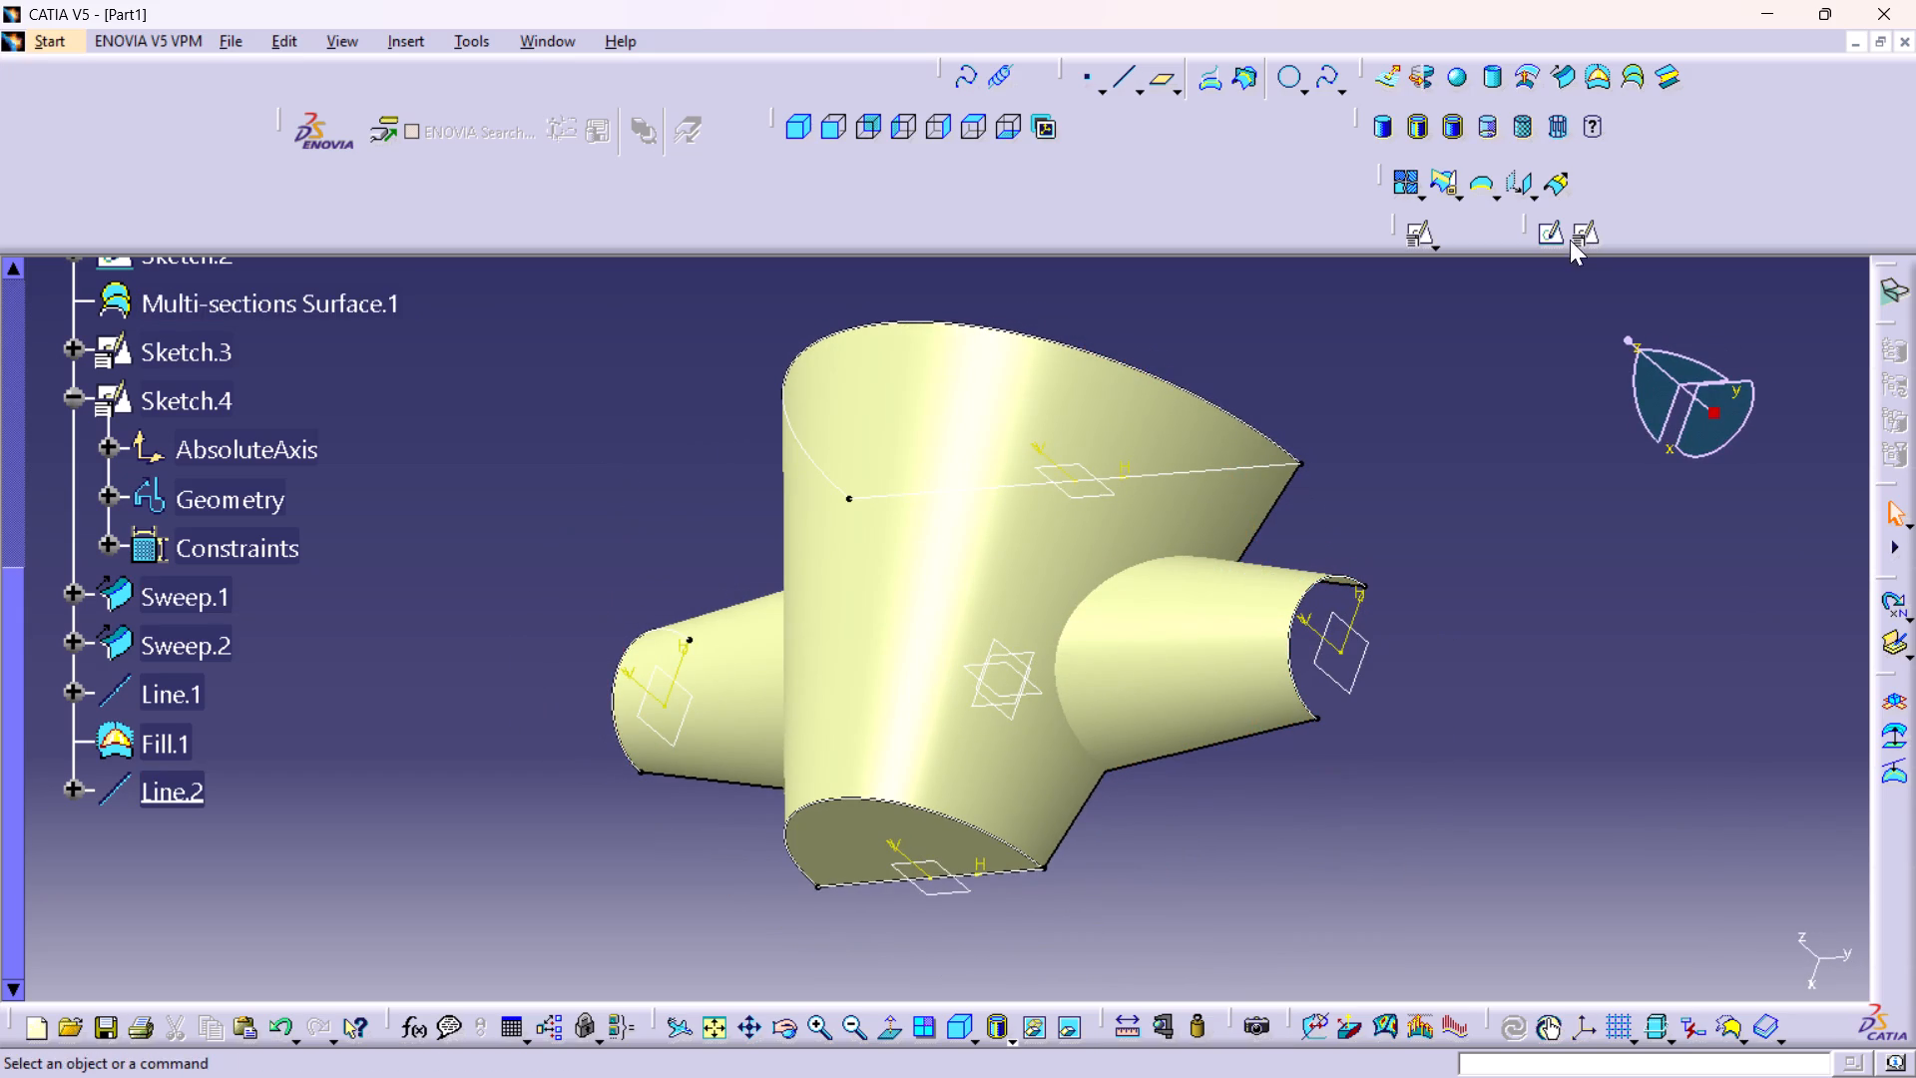
pyautogui.click(1129, 72)
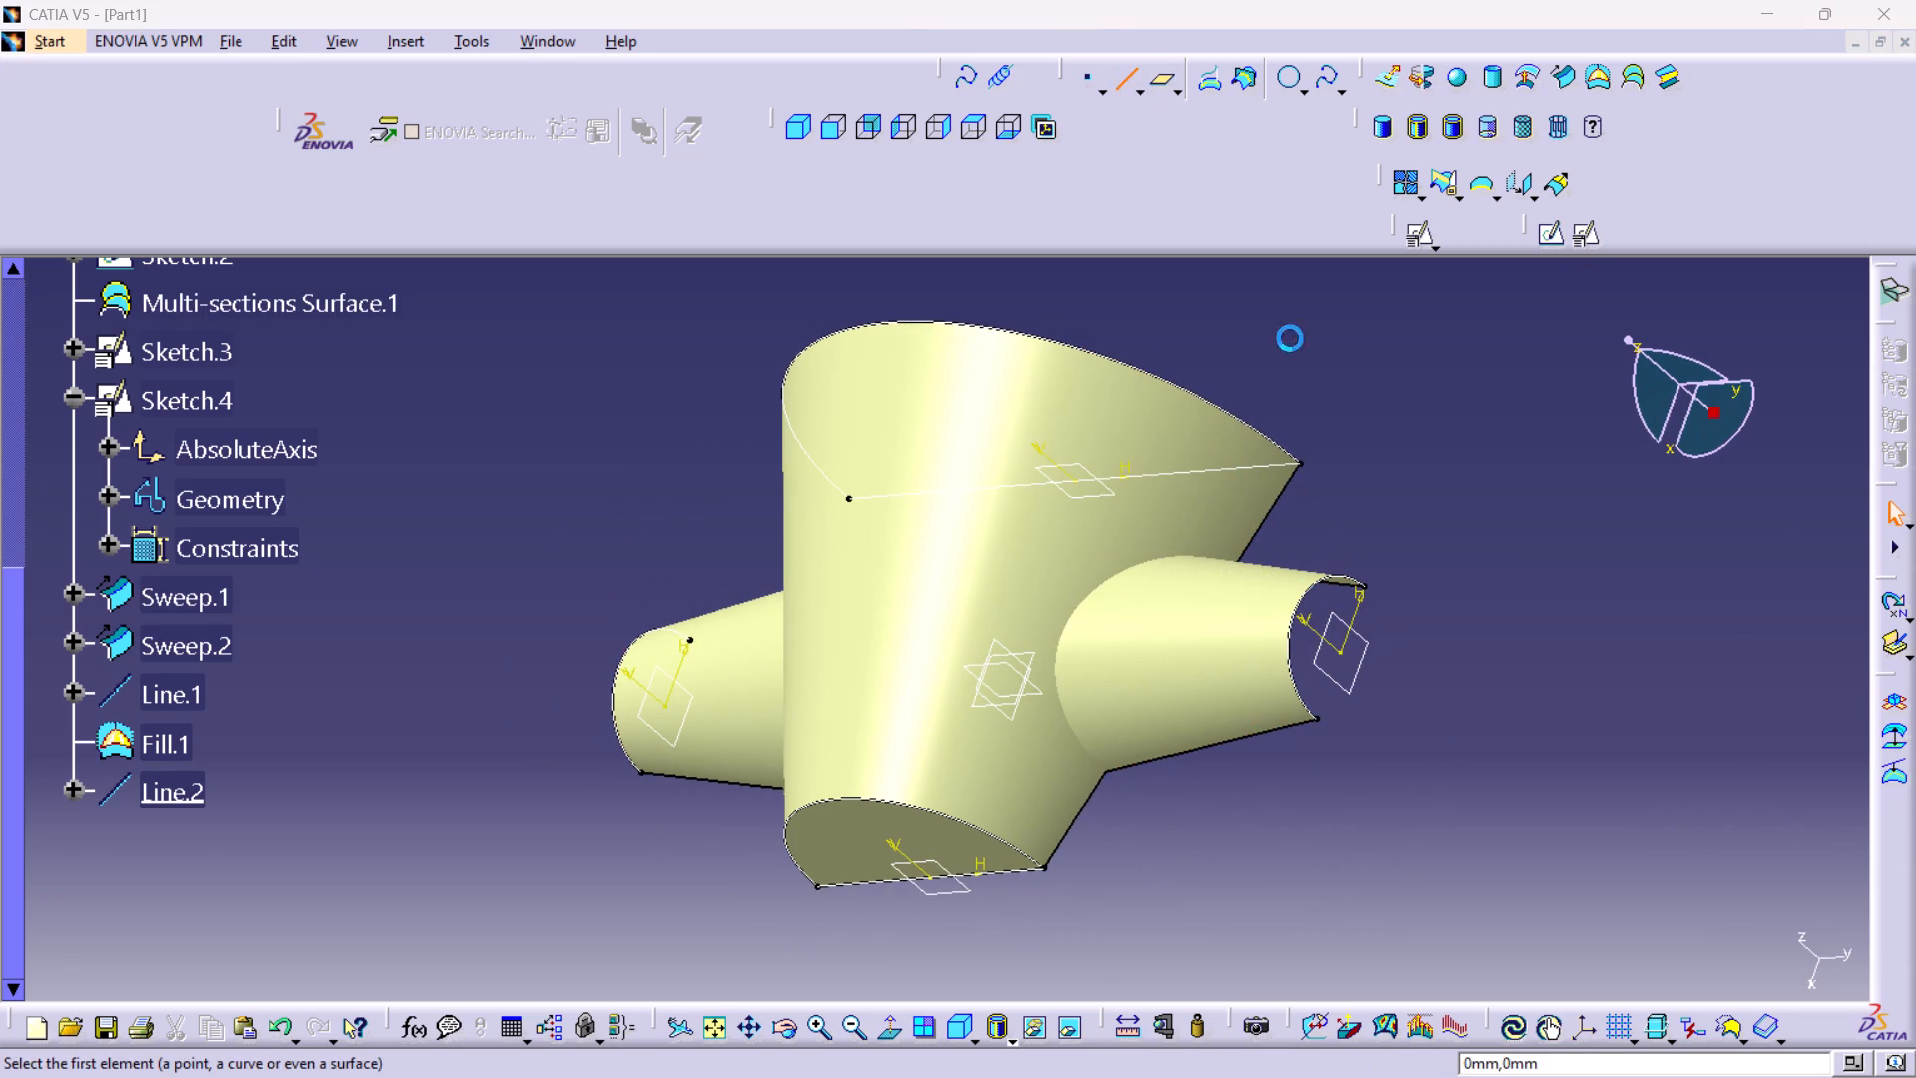
pyautogui.click(1312, 714)
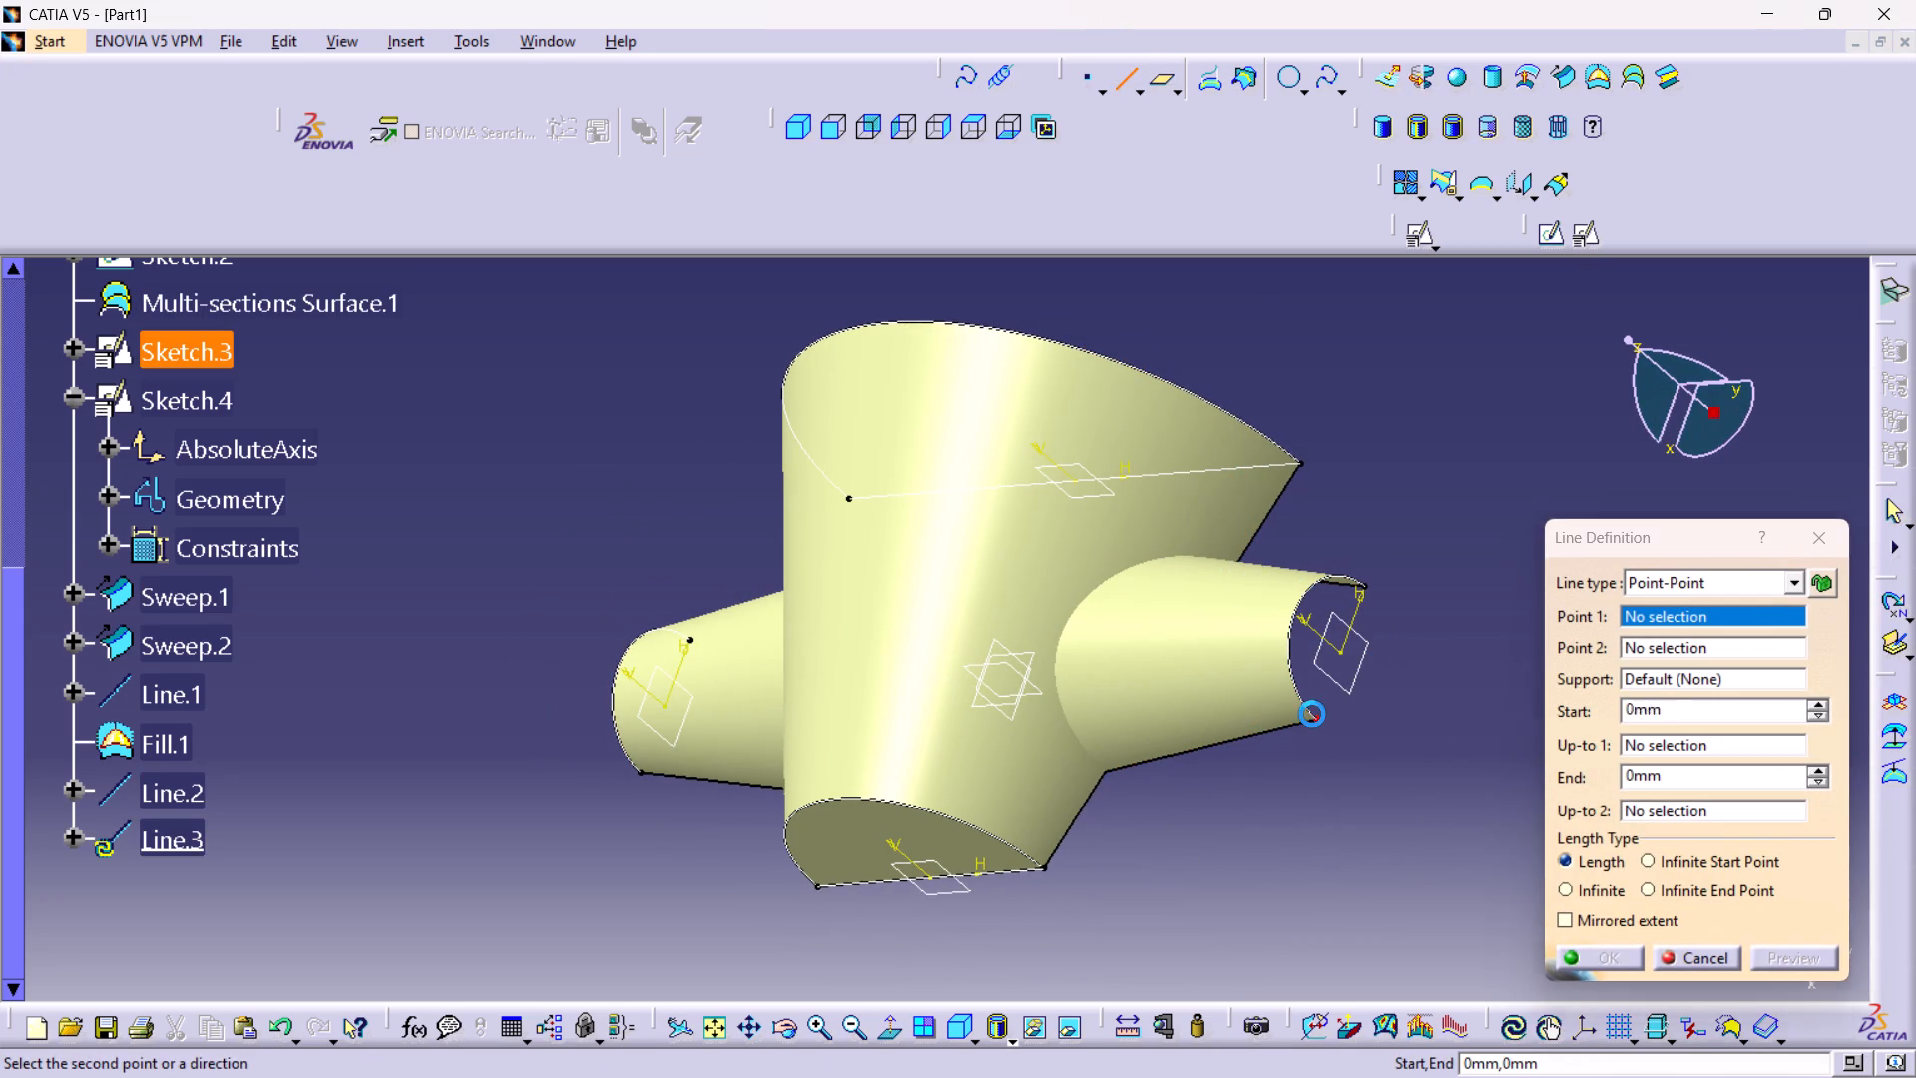
pyautogui.click(1360, 589)
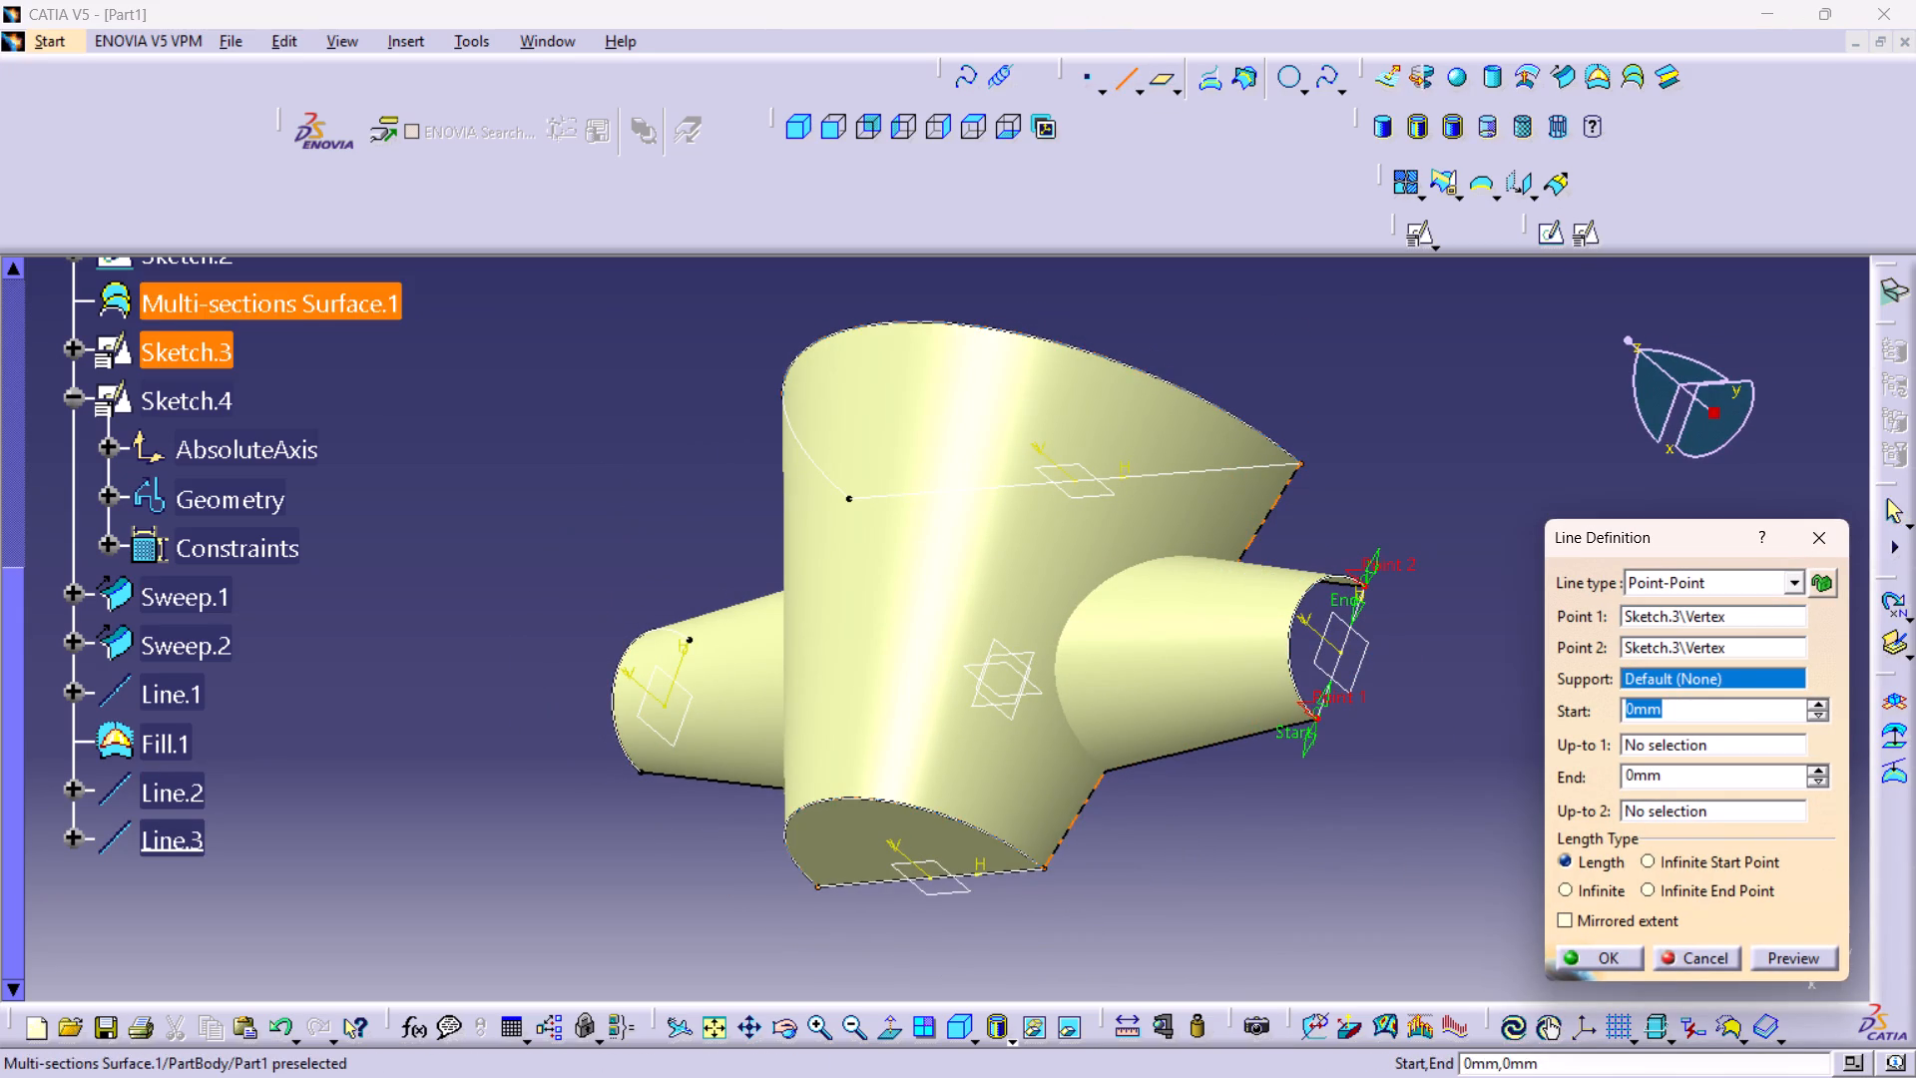
pyautogui.click(1576, 961)
# Create a Point-Point line joining the two end vertices of the Sketch.4 arc at the Sweep.2 branch's open end.
pyautogui.moveTo(970, 922); pyautogui.dragTo(970, 921, button='middle')
pyautogui.moveTo(970, 922); pyautogui.dragTo(970, 921, button='right')
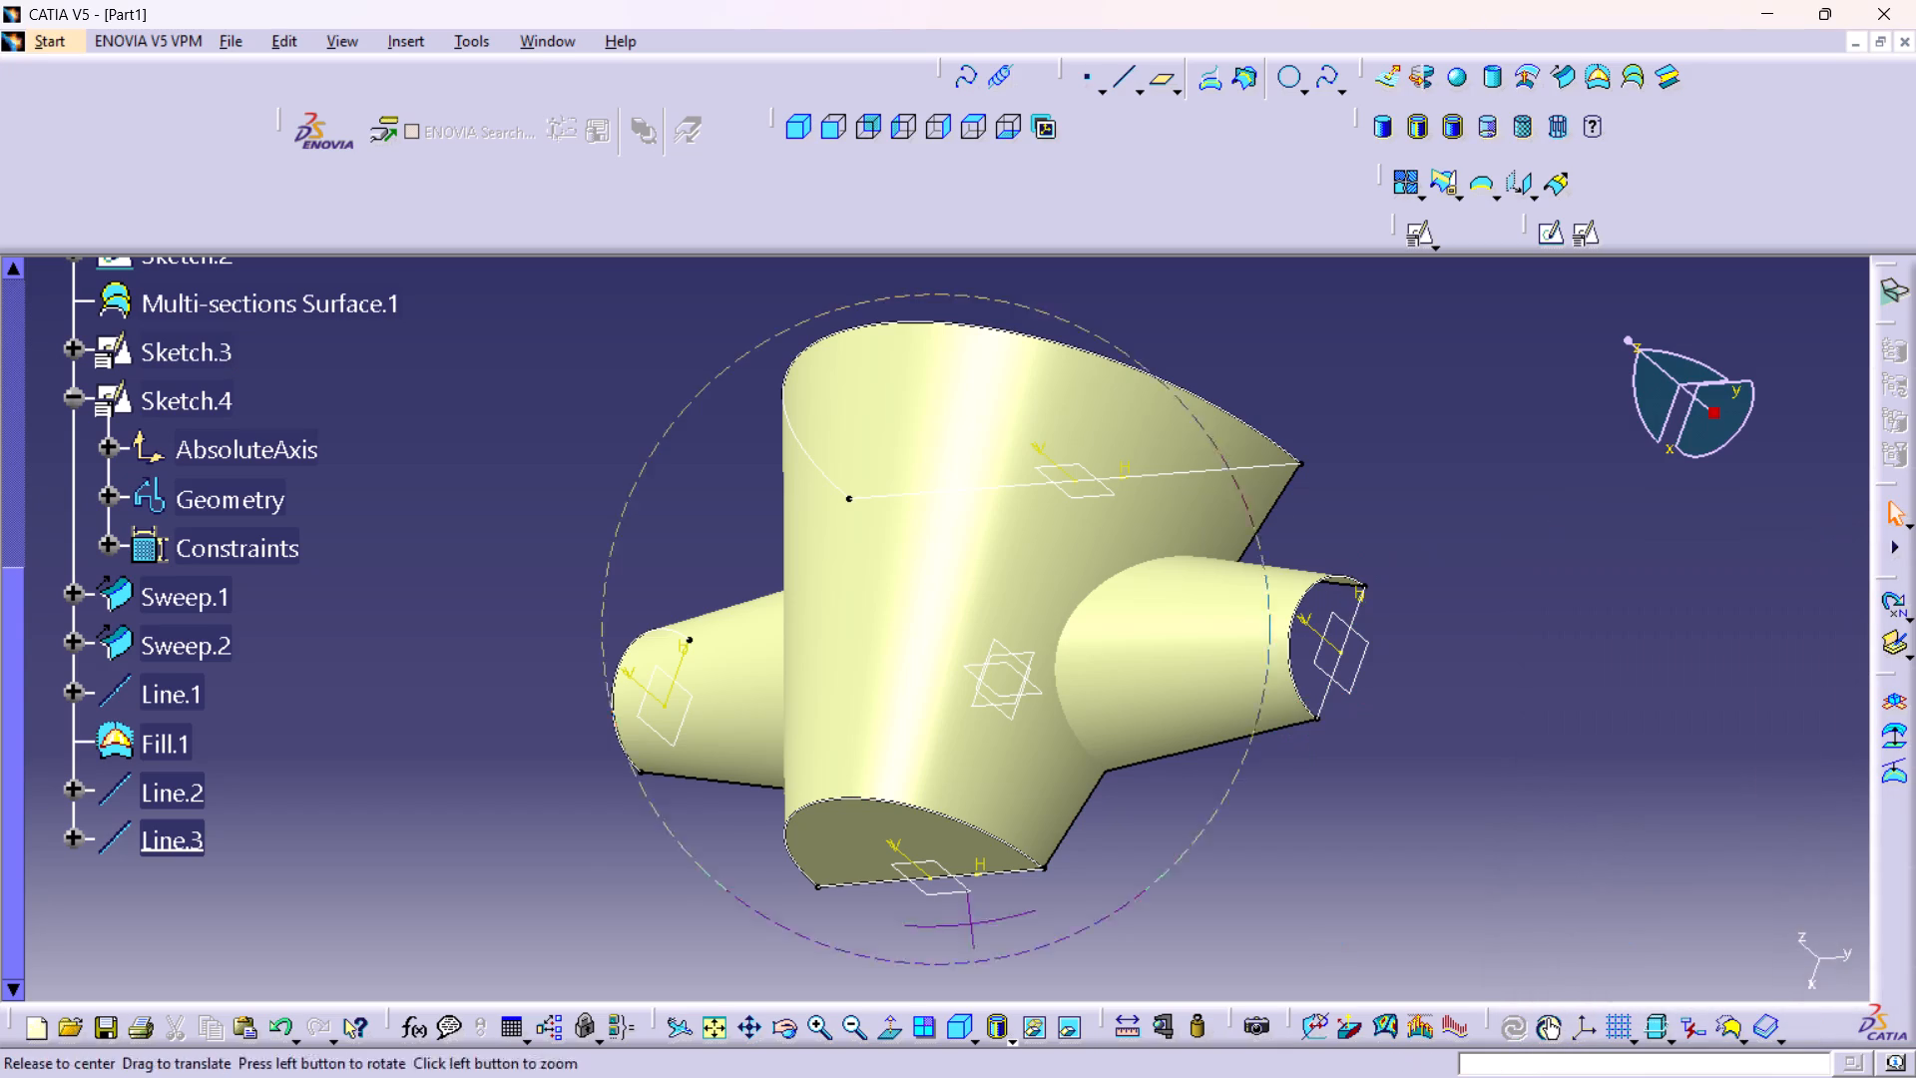
pyautogui.moveTo(970, 921); pyautogui.dragTo(1232, 846, button='middle')
pyautogui.moveTo(970, 921); pyautogui.dragTo(1232, 846, button='right')
pyautogui.moveTo(990, 775); pyautogui.dragTo(981, 292, button='middle')
pyautogui.scroll(1, 990, 775)
pyautogui.moveTo(997, 710); pyautogui.dragTo(981, 292, button='right')
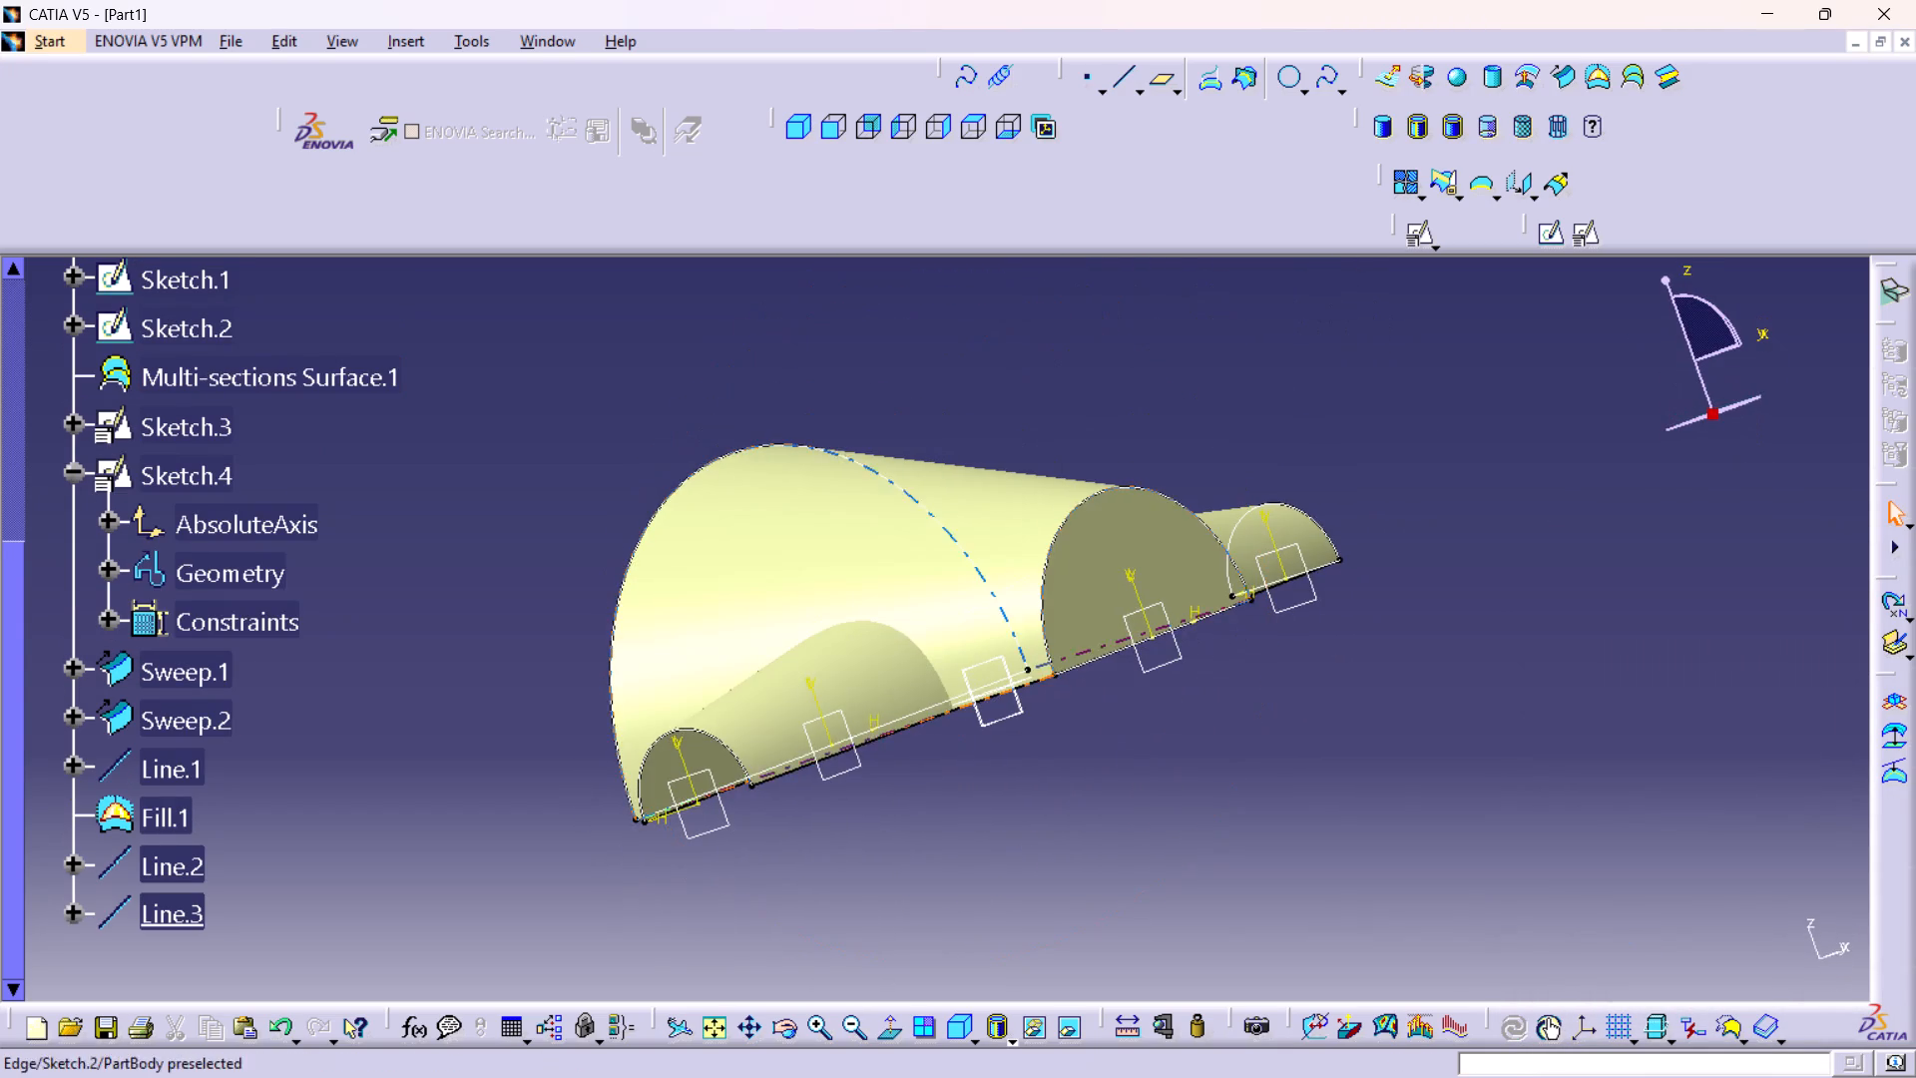
pyautogui.moveTo(875, 697); pyautogui.dragTo(874, 828, button='middle')
pyautogui.moveTo(875, 697); pyautogui.dragTo(874, 828, button='right')
pyautogui.moveTo(802, 765); pyautogui.dragTo(1126, 551, button='middle')
pyautogui.moveTo(1126, 551); pyautogui.dragTo(1126, 579, button='middle')
pyautogui.moveTo(1126, 551); pyautogui.dragTo(1126, 579, button='right')
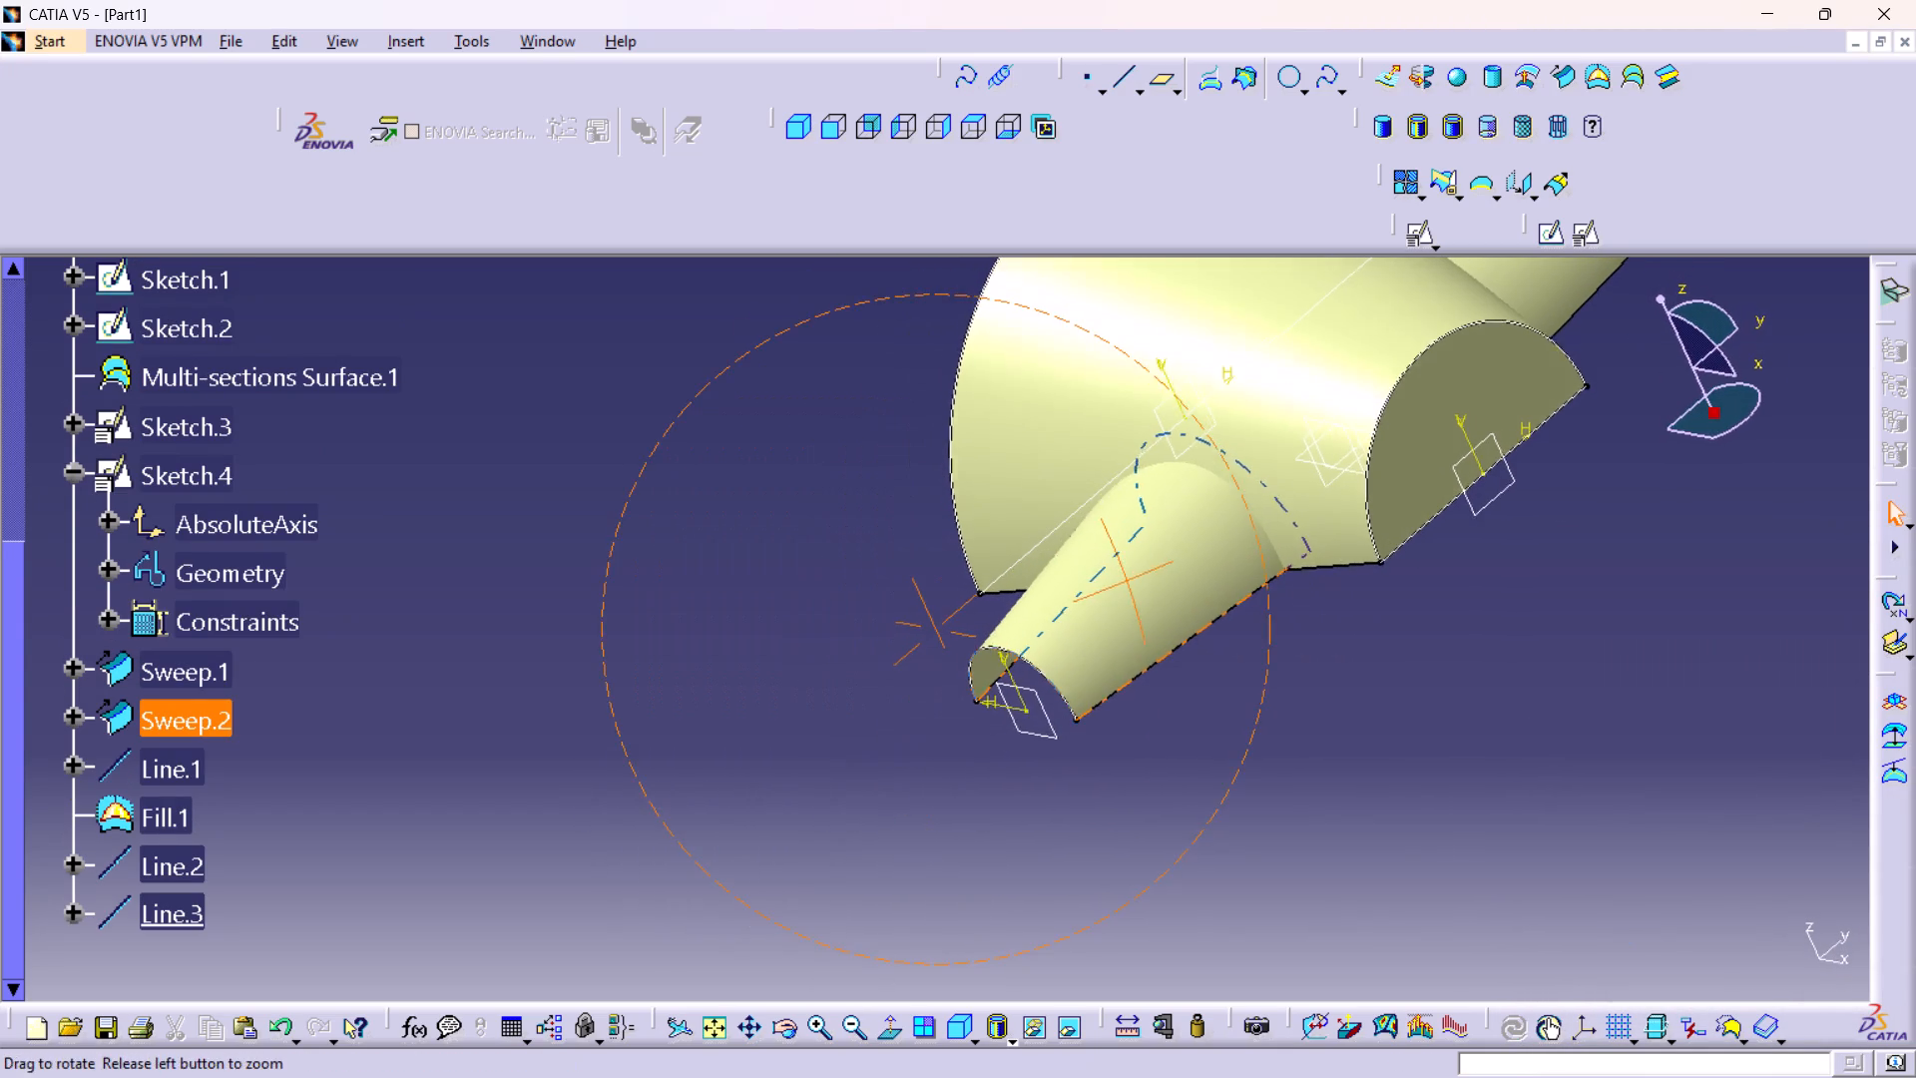
pyautogui.moveTo(1126, 579); pyautogui.dragTo(1126, 582, button='right')
pyautogui.moveTo(1126, 579); pyautogui.dragTo(1126, 582, button='middle')
pyautogui.scroll(1, 1114, 531)
pyautogui.moveTo(1114, 531); pyautogui.dragTo(1101, 359, button='middle')
pyautogui.rightClick(1116, 530)
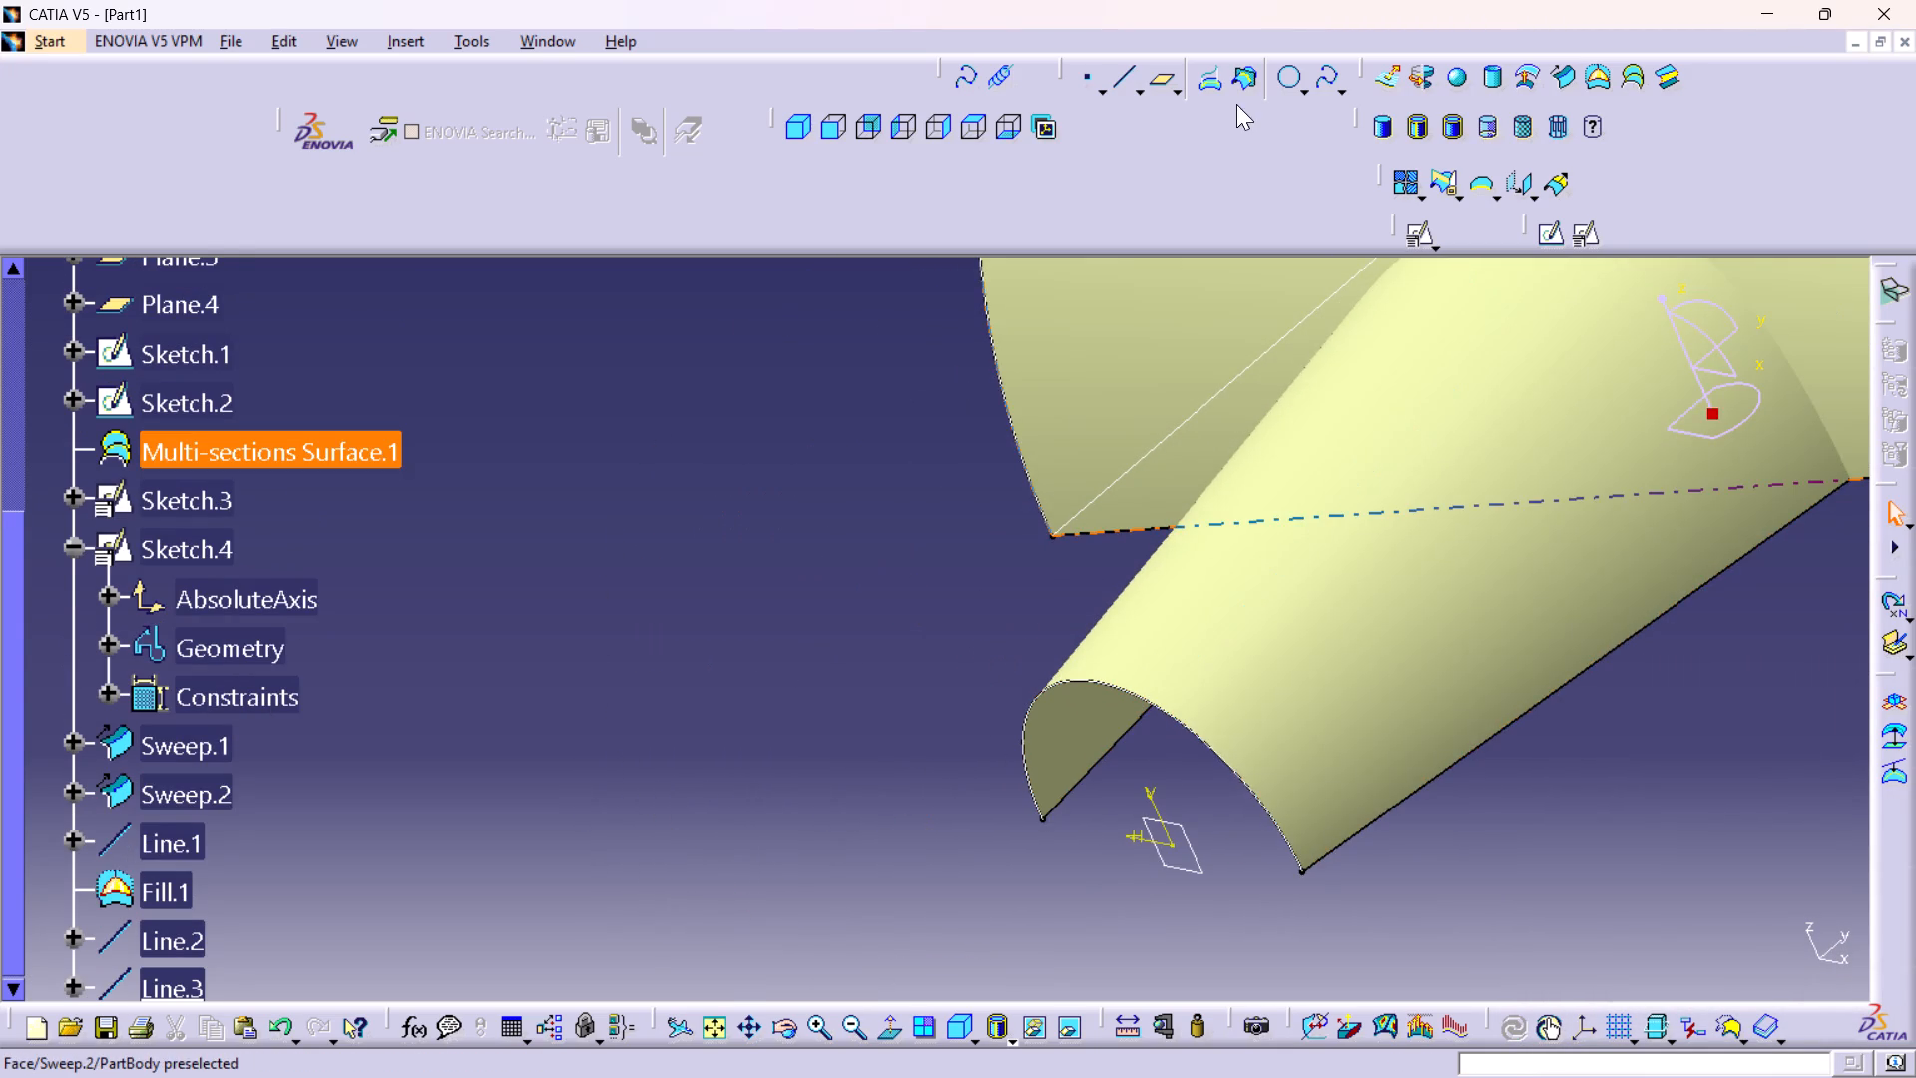
pyautogui.doubleClick(1120, 84)
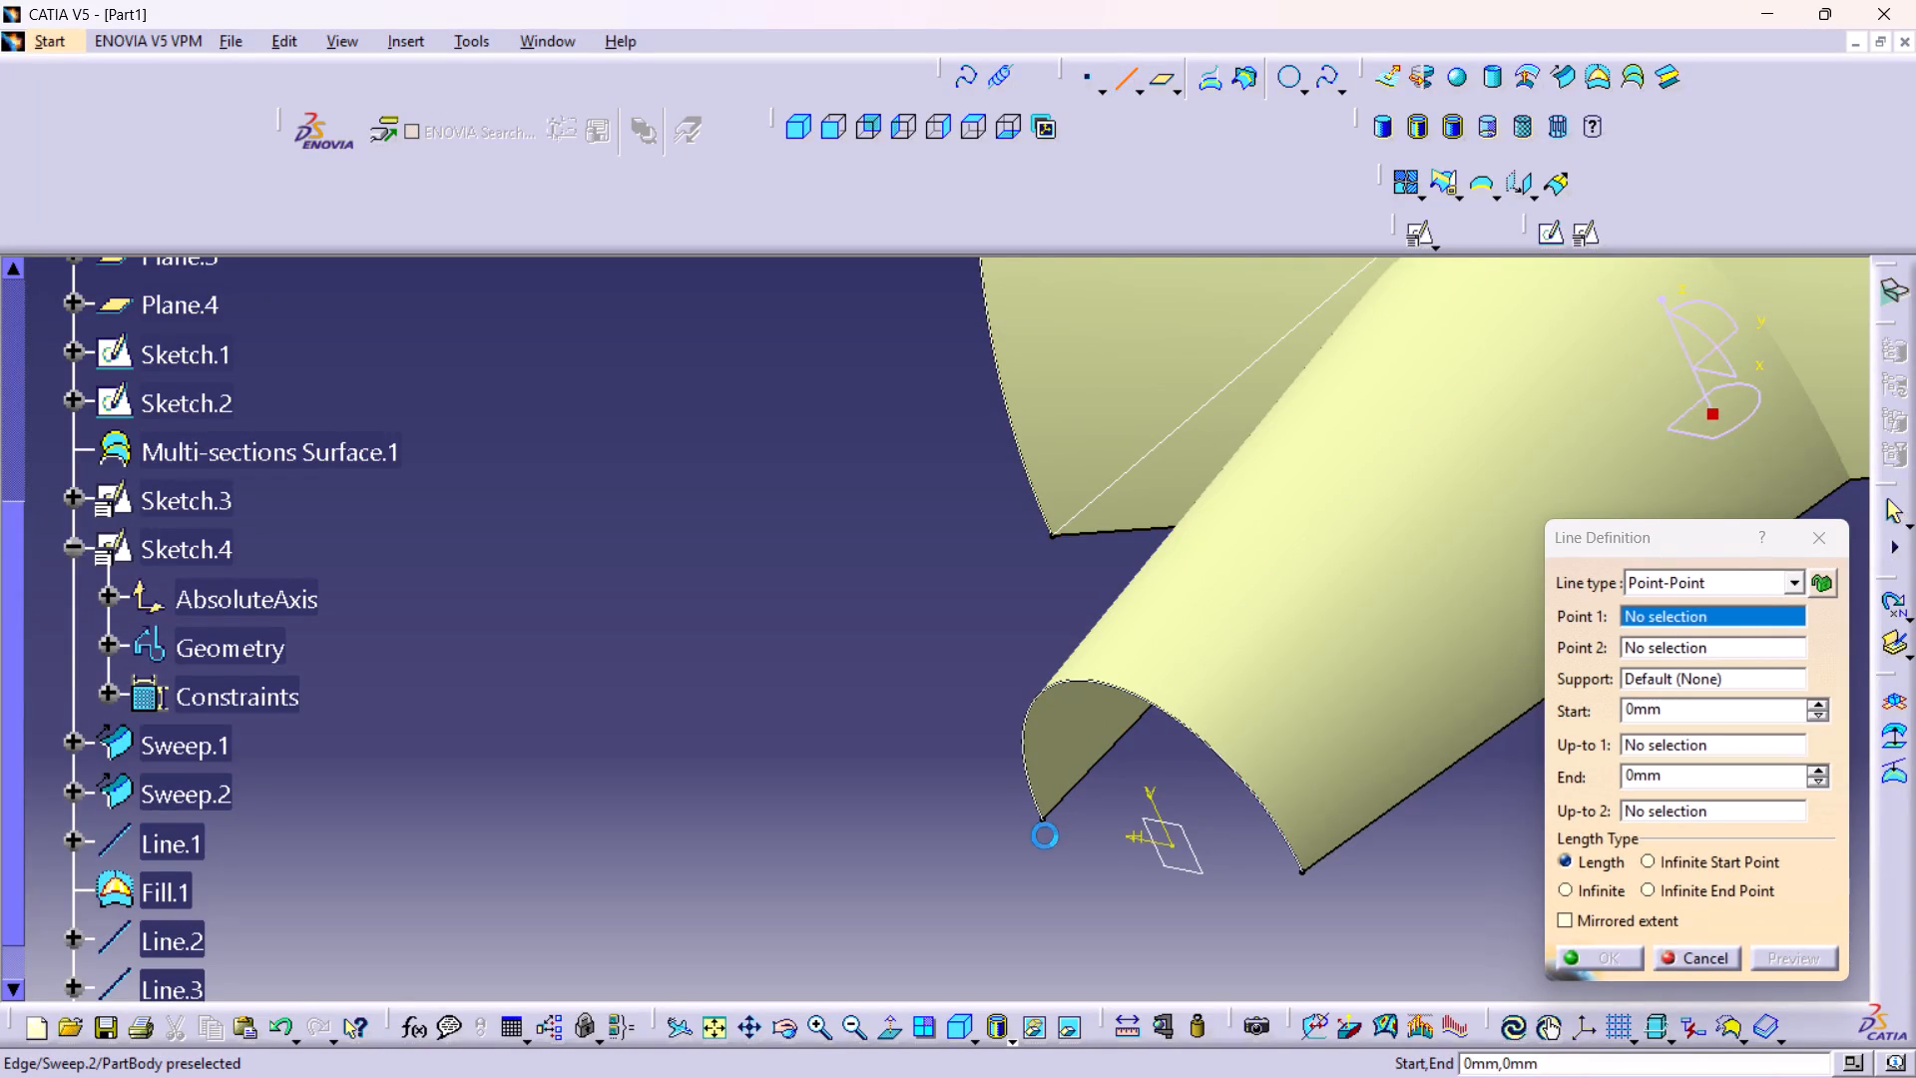
pyautogui.click(1044, 816)
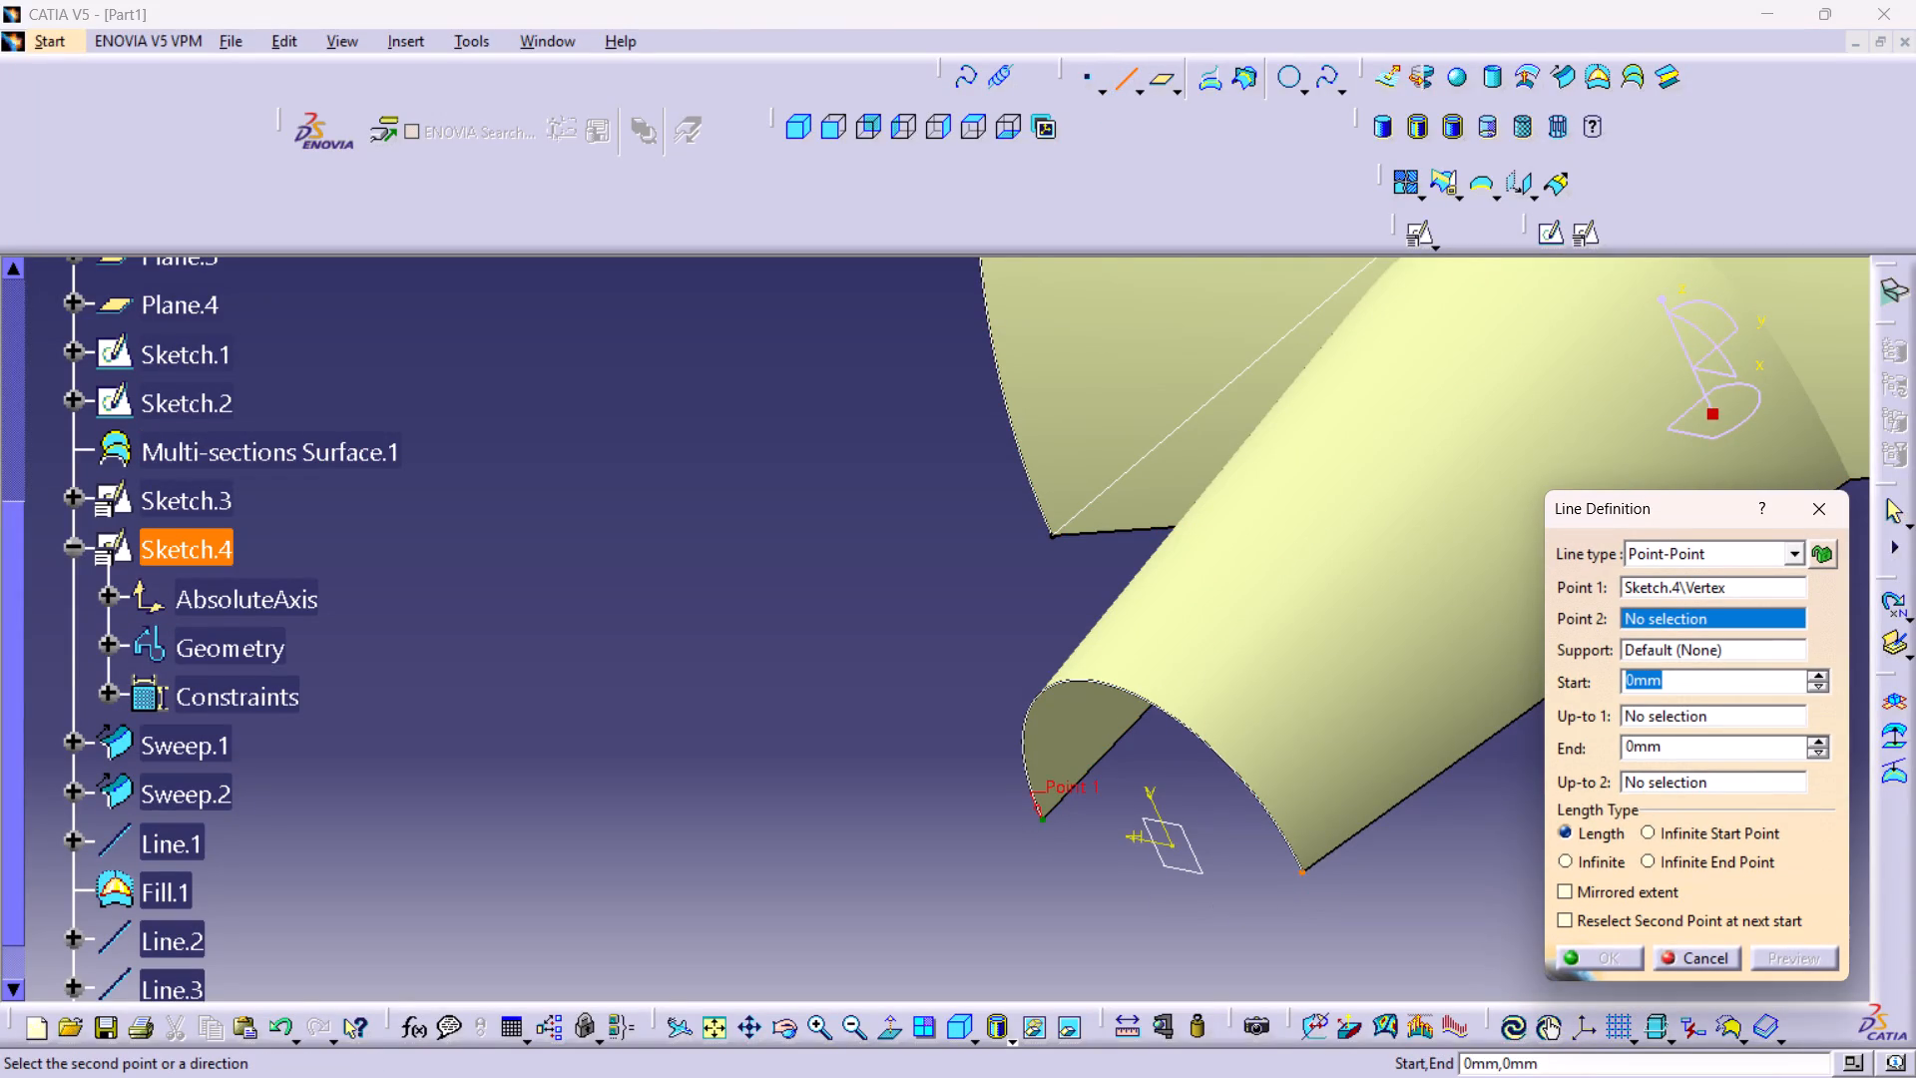
pyautogui.click(1299, 872)
pyautogui.click(1610, 956)
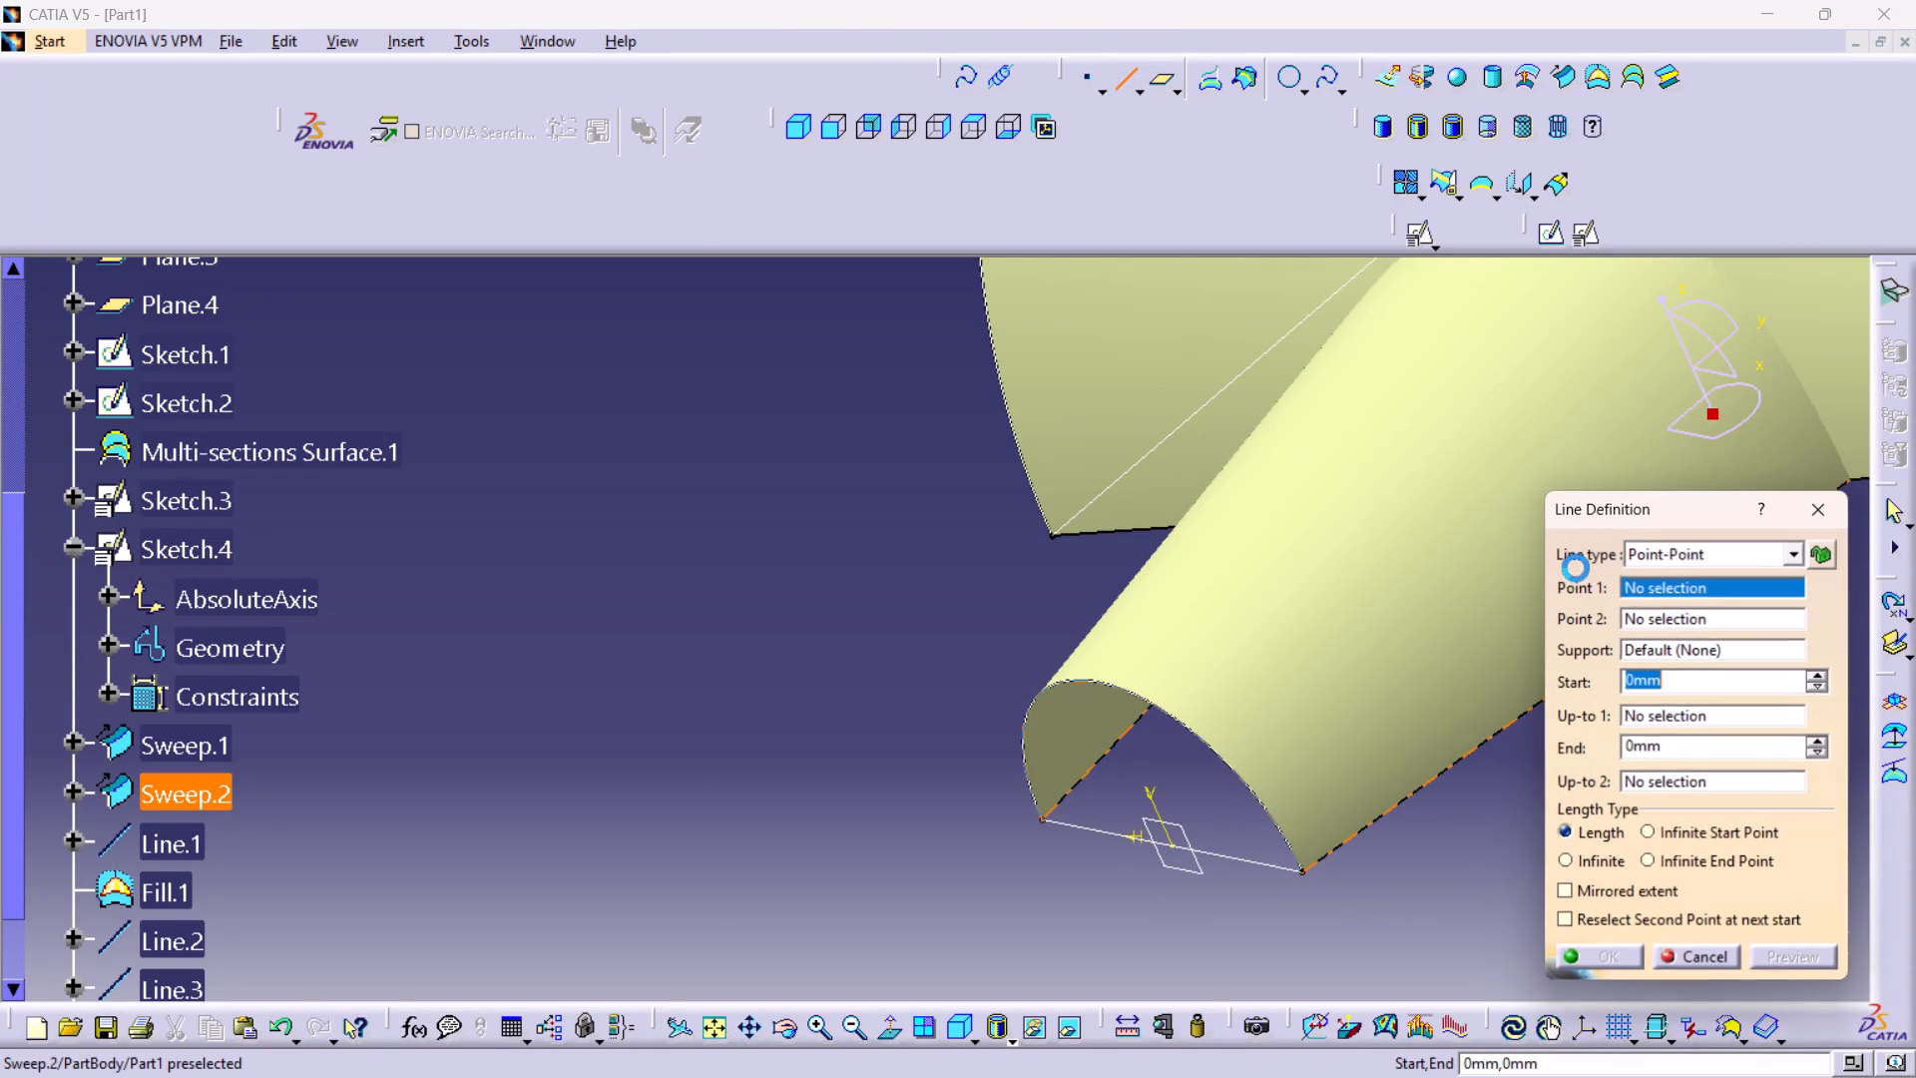
pyautogui.moveTo(1576, 562); pyautogui.dragTo(1374, 634, button='middle')
pyautogui.moveTo(1385, 611); pyautogui.dragTo(691, 768, button='middle')
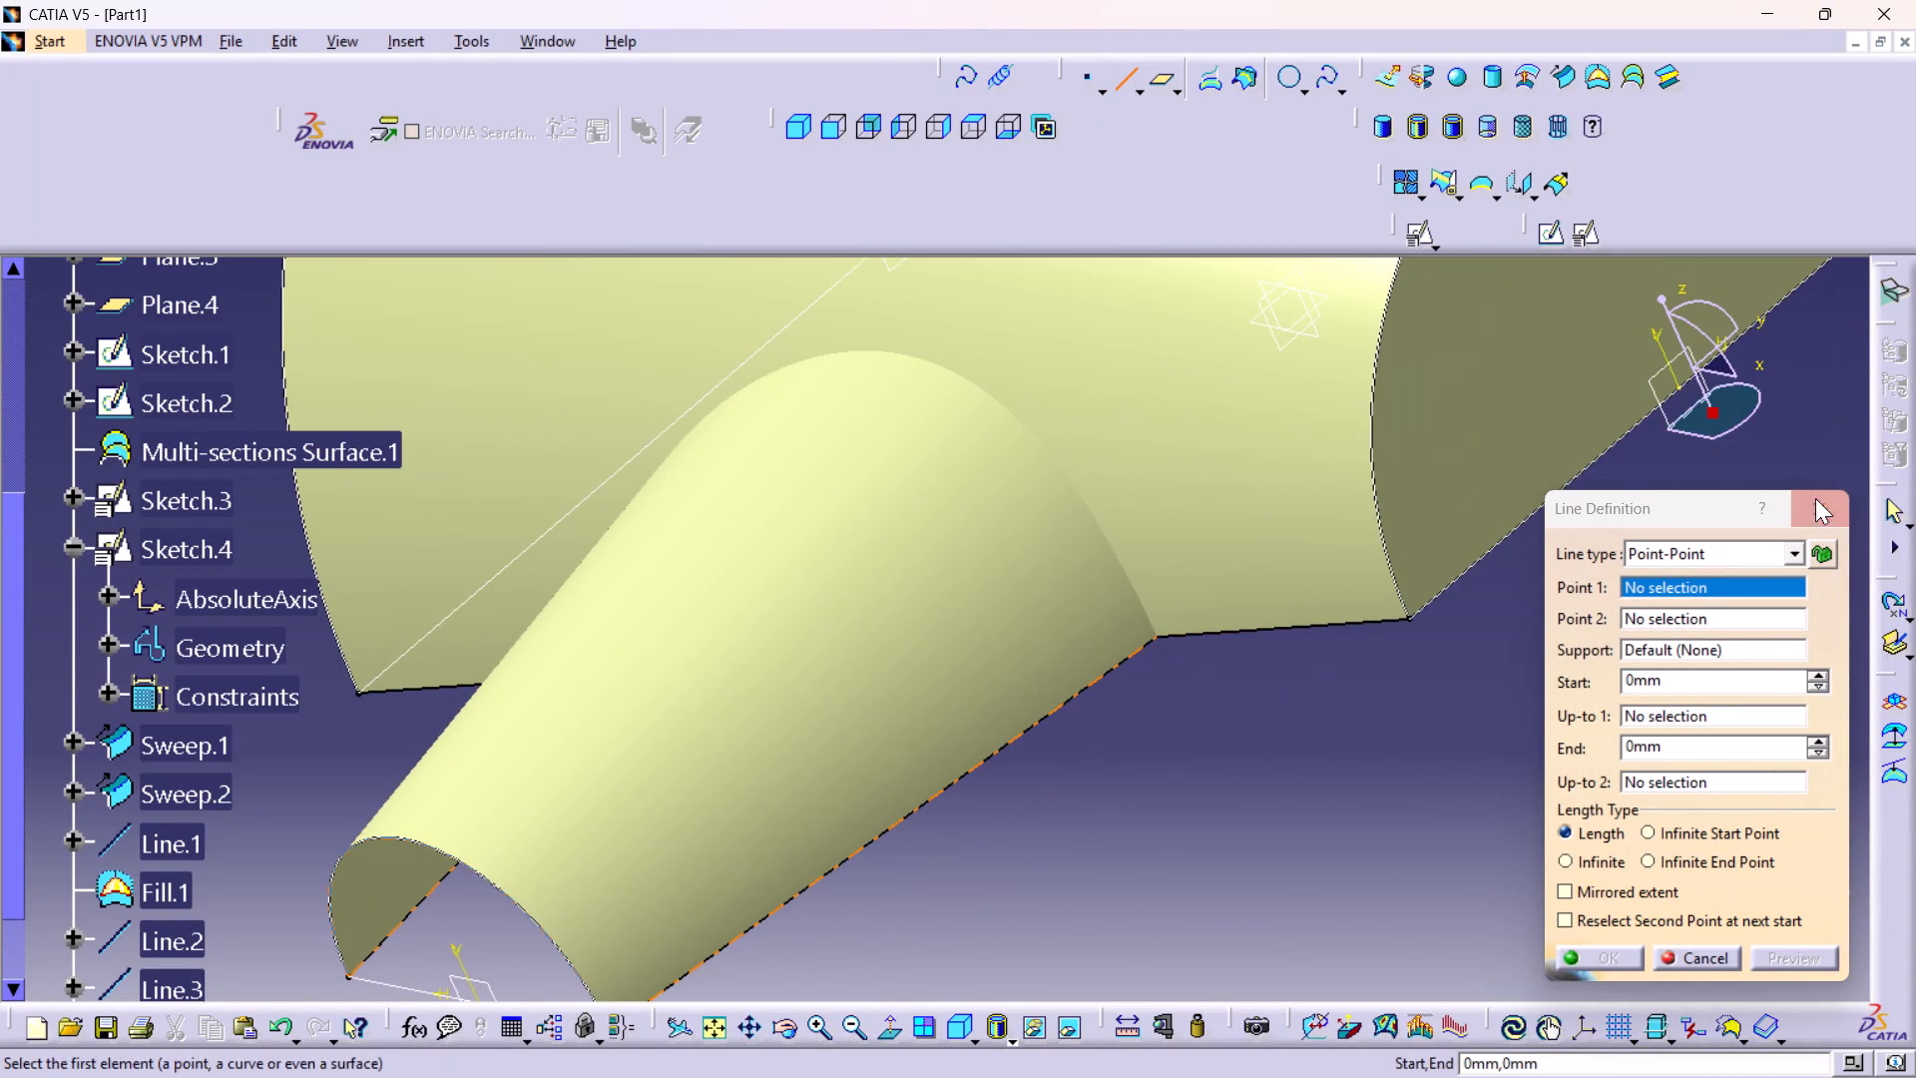
pyautogui.click(1804, 509)
# Close the Sweep.2 branch's end with a Fill surface bounded by Line.4 and the Sketch.4 arc.
pyautogui.moveTo(1145, 668); pyautogui.dragTo(1177, 723, button='middle')
pyautogui.rightClick(1145, 668)
pyautogui.moveTo(1121, 661); pyautogui.dragTo(1301, 633, button='middle')
pyautogui.click(1592, 72)
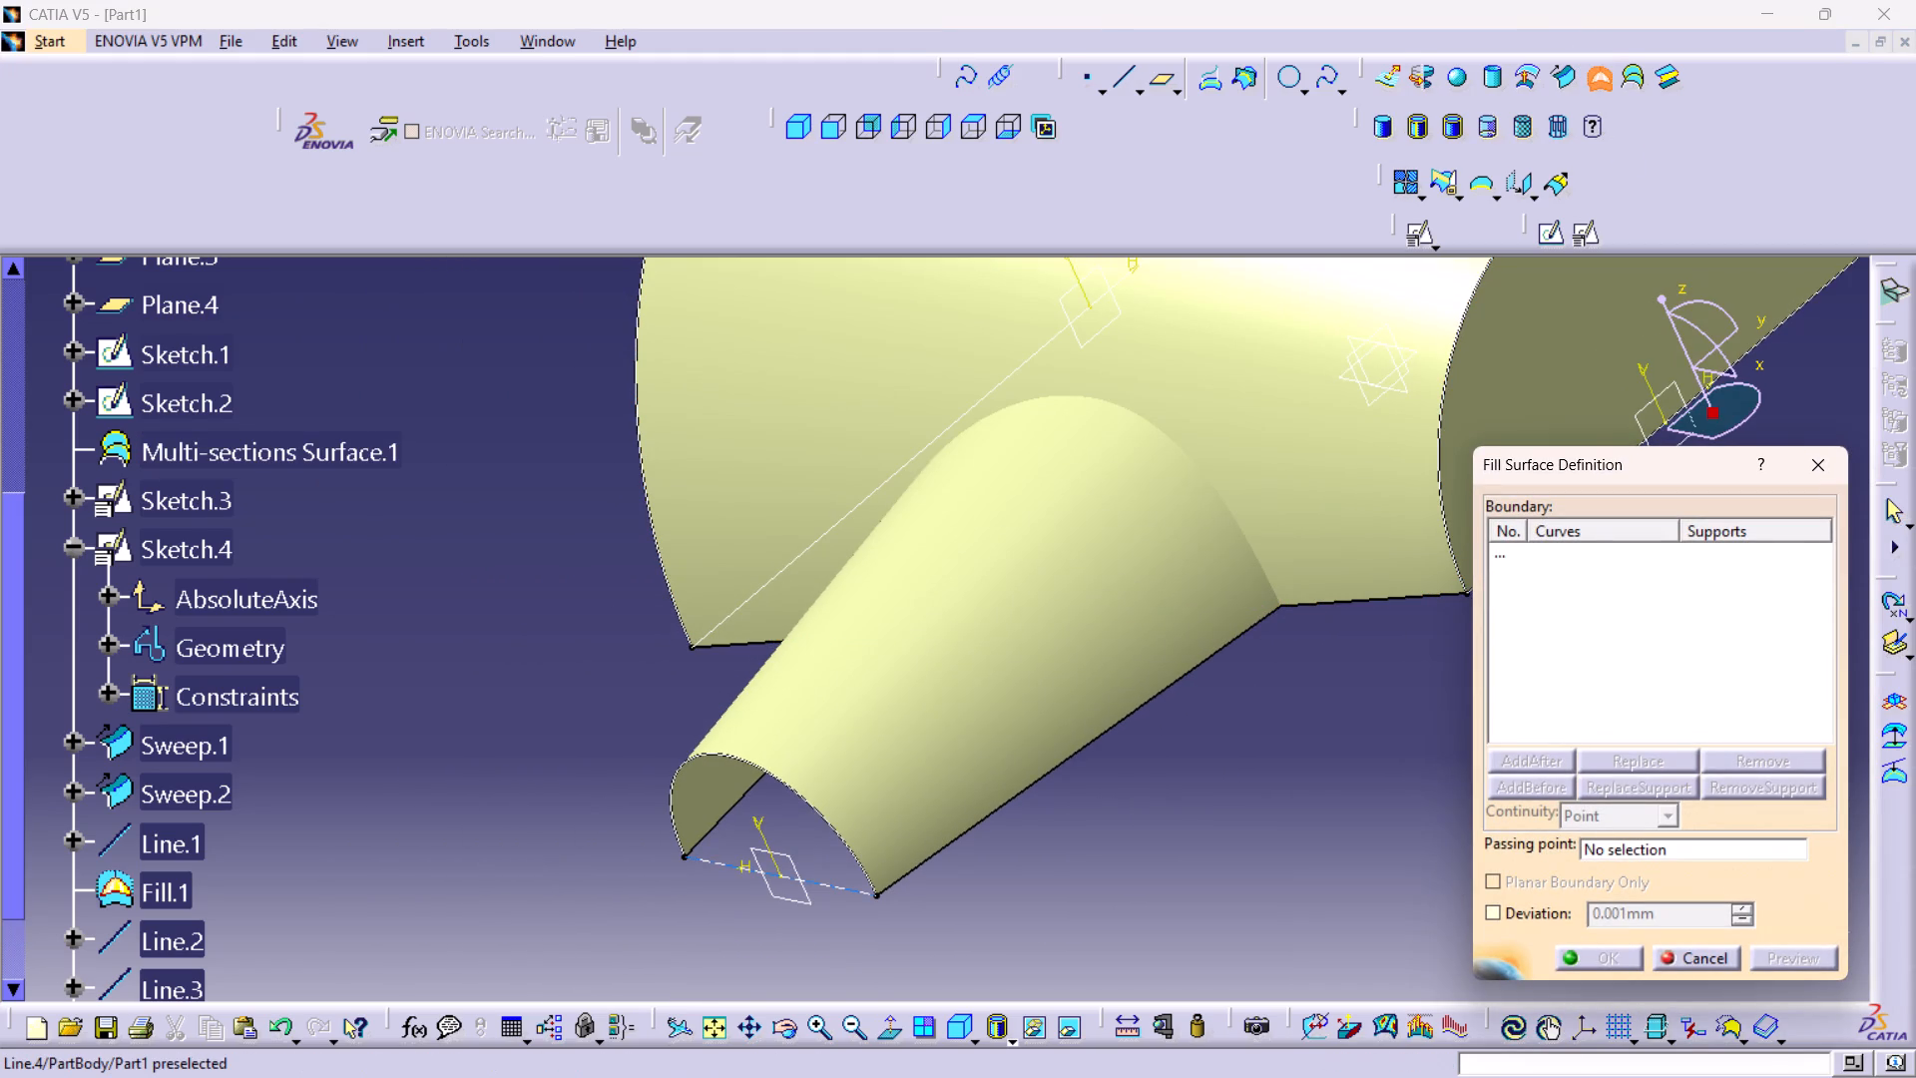
pyautogui.click(835, 888)
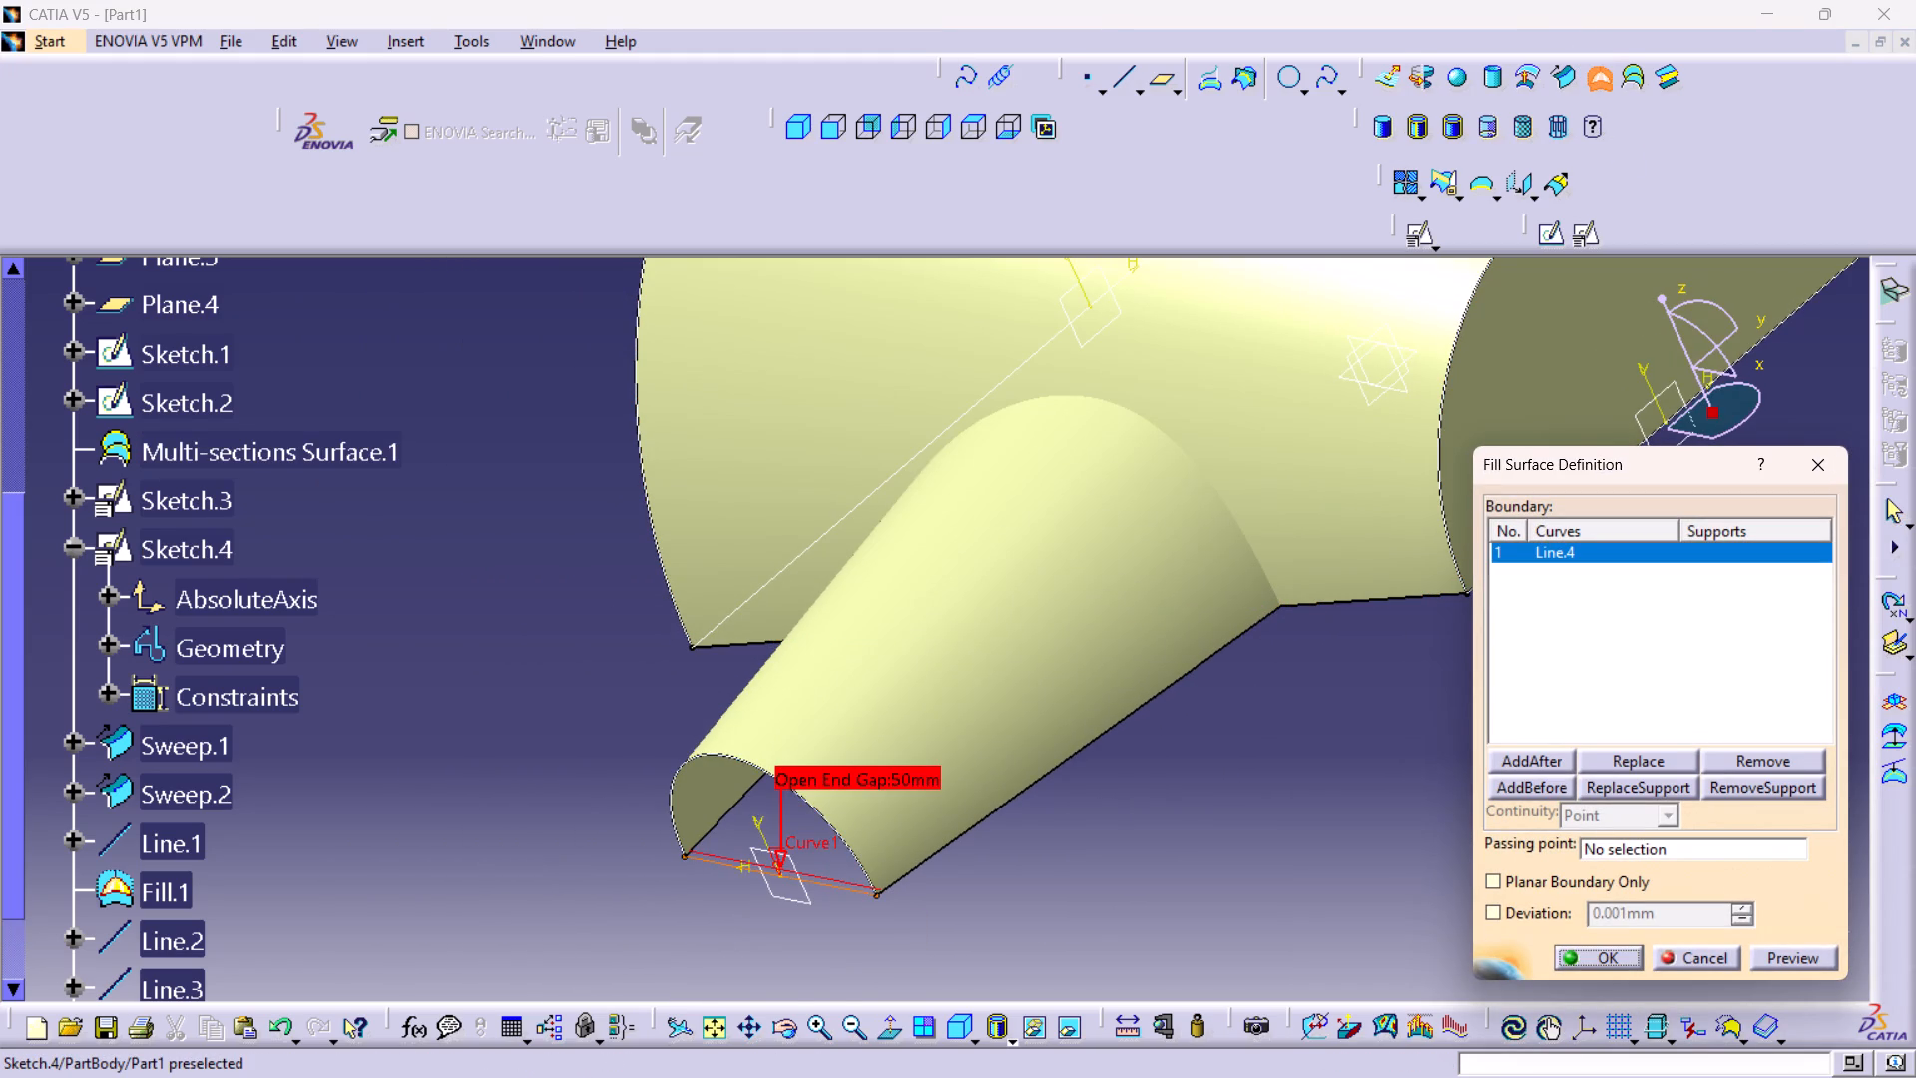
pyautogui.moveTo(892, 805); pyautogui.dragTo(896, 725, button='middle')
pyautogui.rightClick(895, 805)
pyautogui.moveTo(898, 718); pyautogui.dragTo(1146, 458, button='middle')
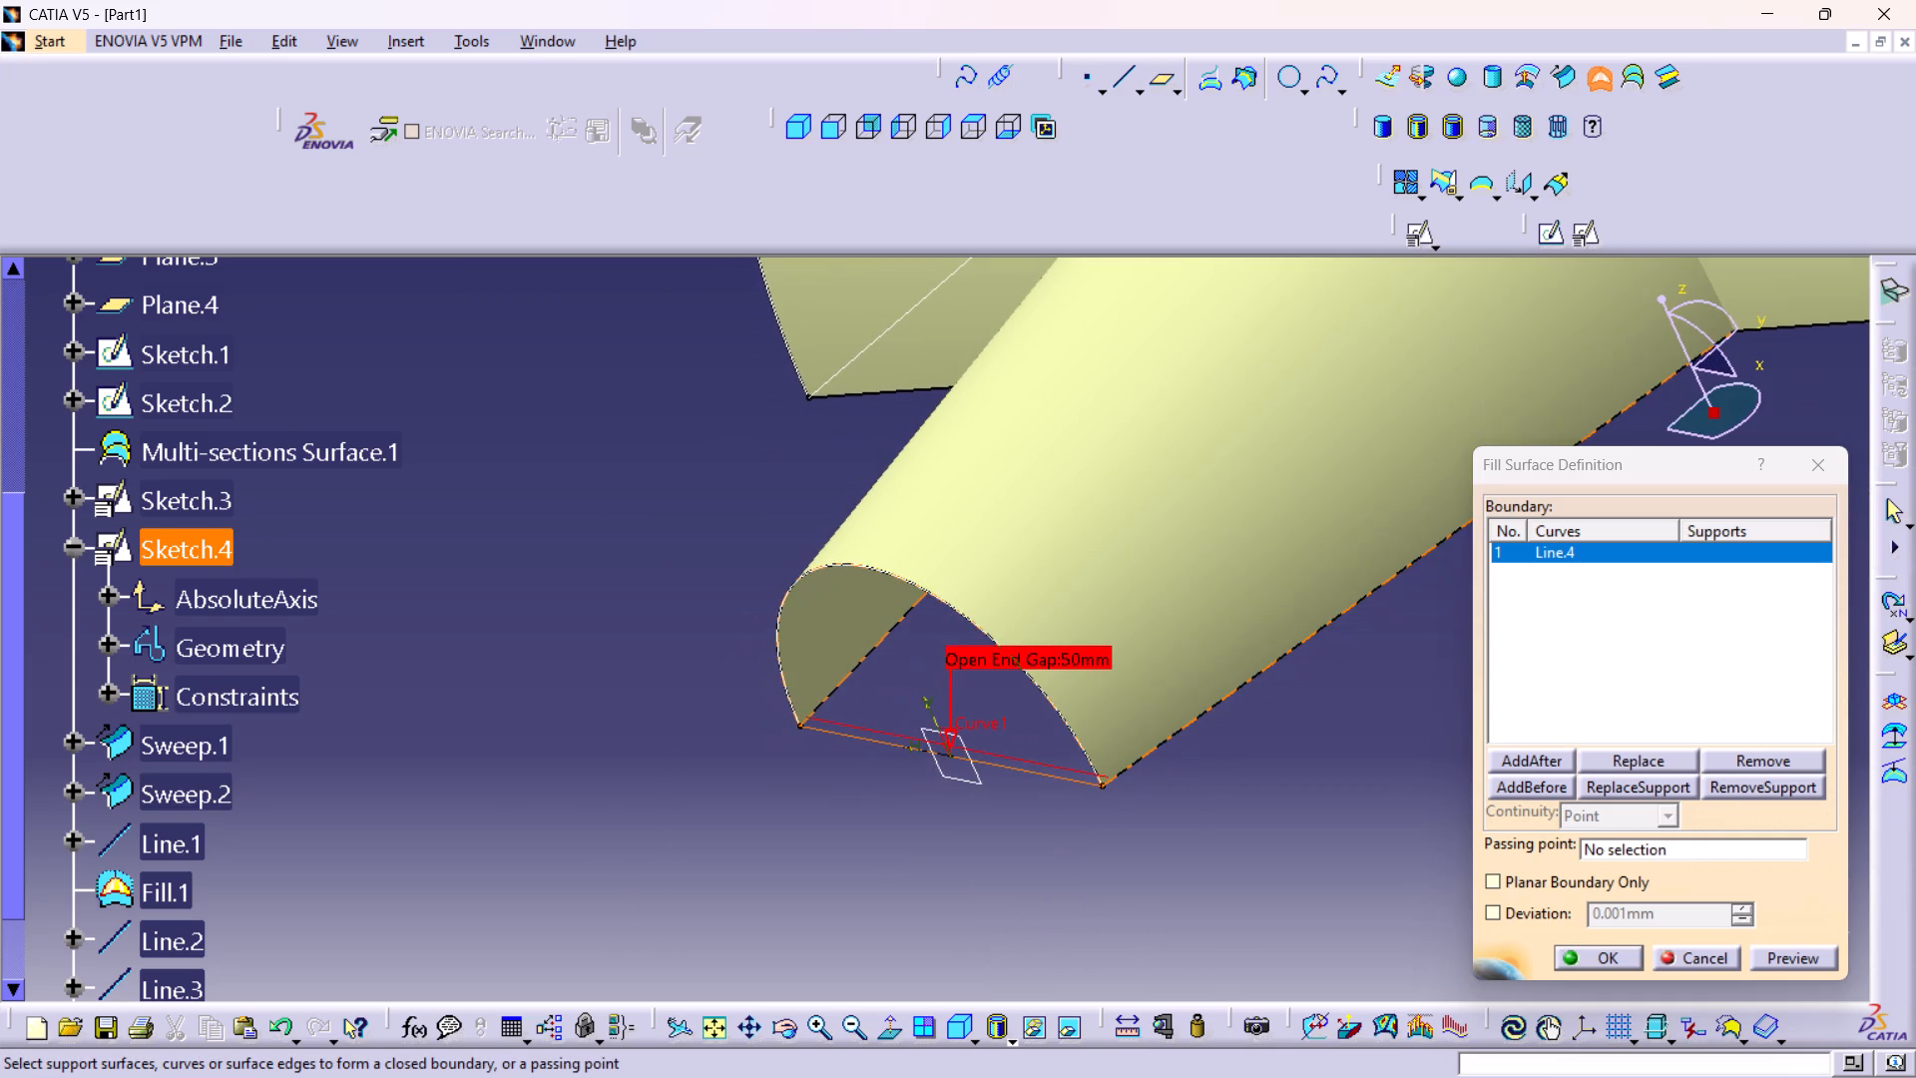
pyautogui.click(1055, 700)
pyautogui.click(1587, 965)
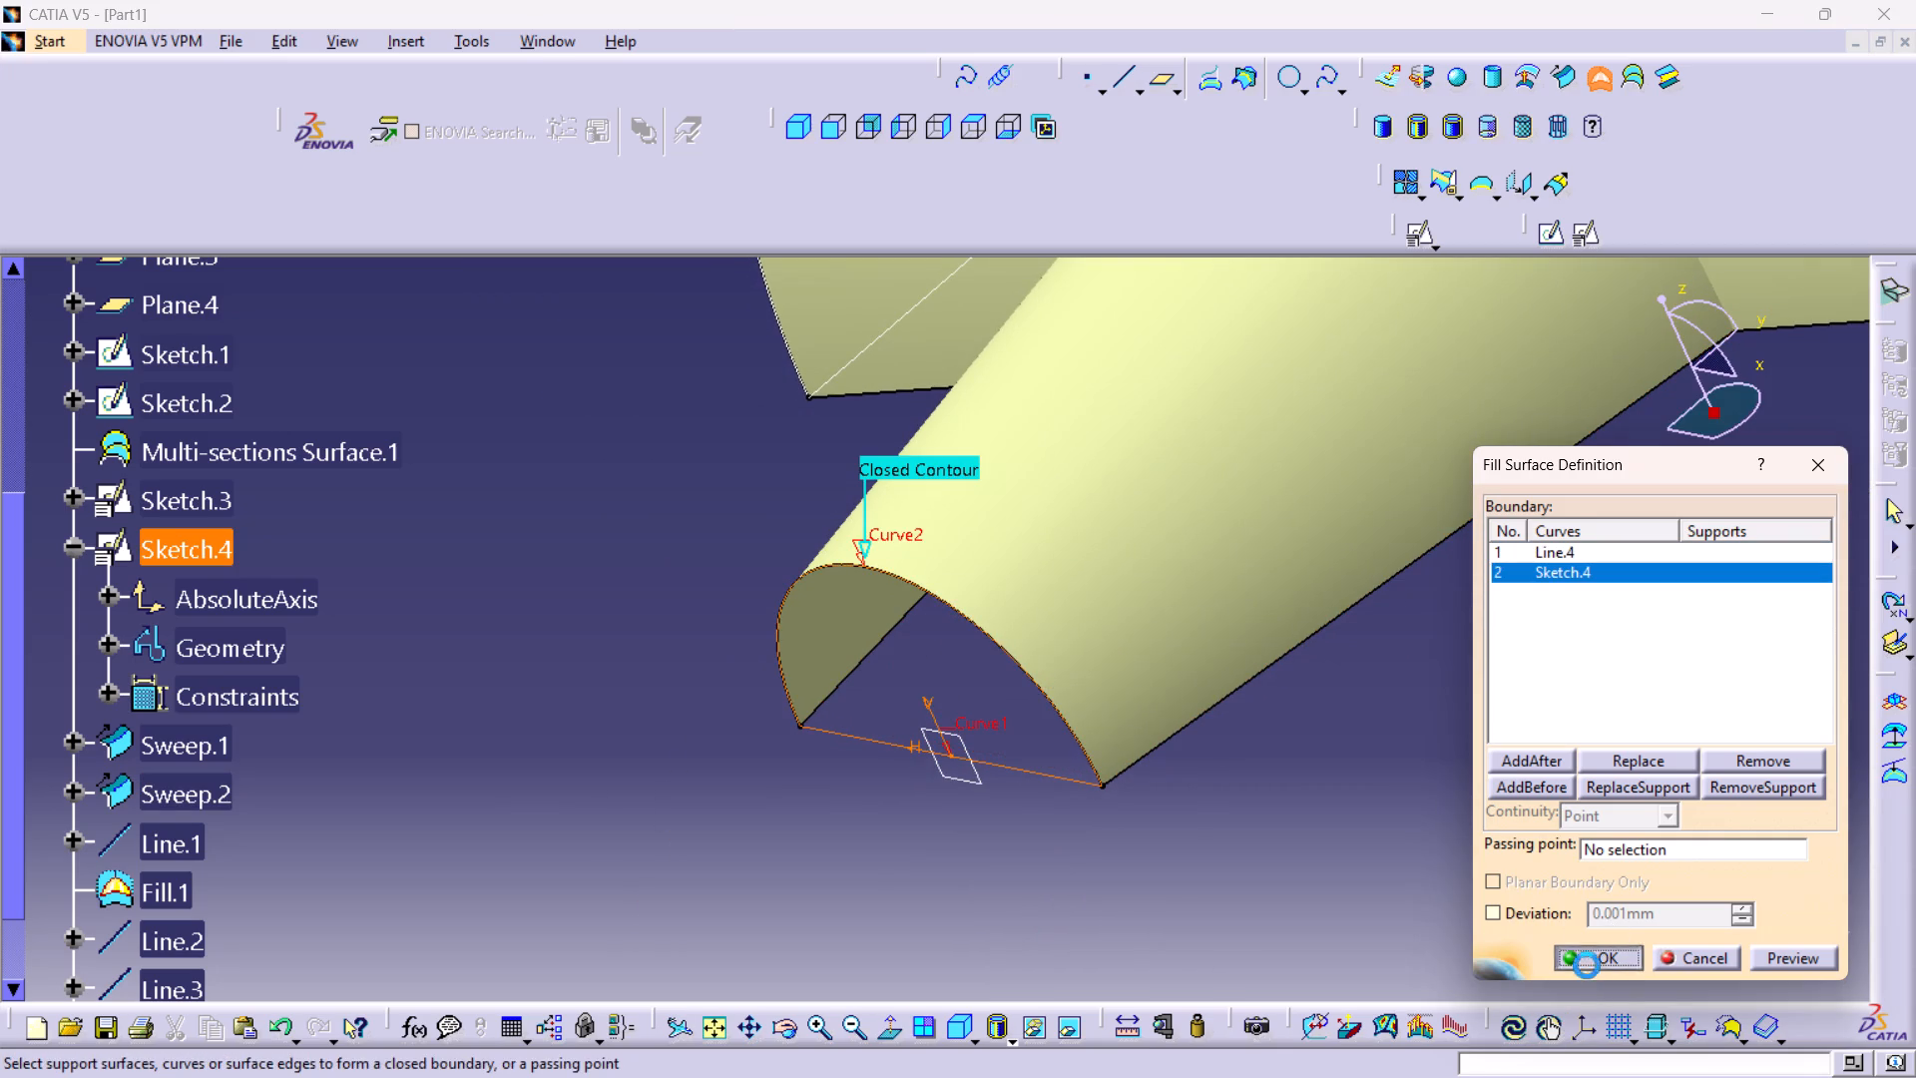
# Close the main surface's large end with a Fill surface bounded by the Sketch.2 arc and Line.2.
pyautogui.moveTo(1562, 746); pyautogui.dragTo(796, 955, button='middle')
pyautogui.moveTo(1416, 622); pyautogui.dragTo(1315, 774, button='middle')
pyautogui.moveTo(826, 623); pyautogui.dragTo(1248, 568, button='middle')
pyautogui.moveTo(851, 629); pyautogui.dragTo(1248, 568, button='right')
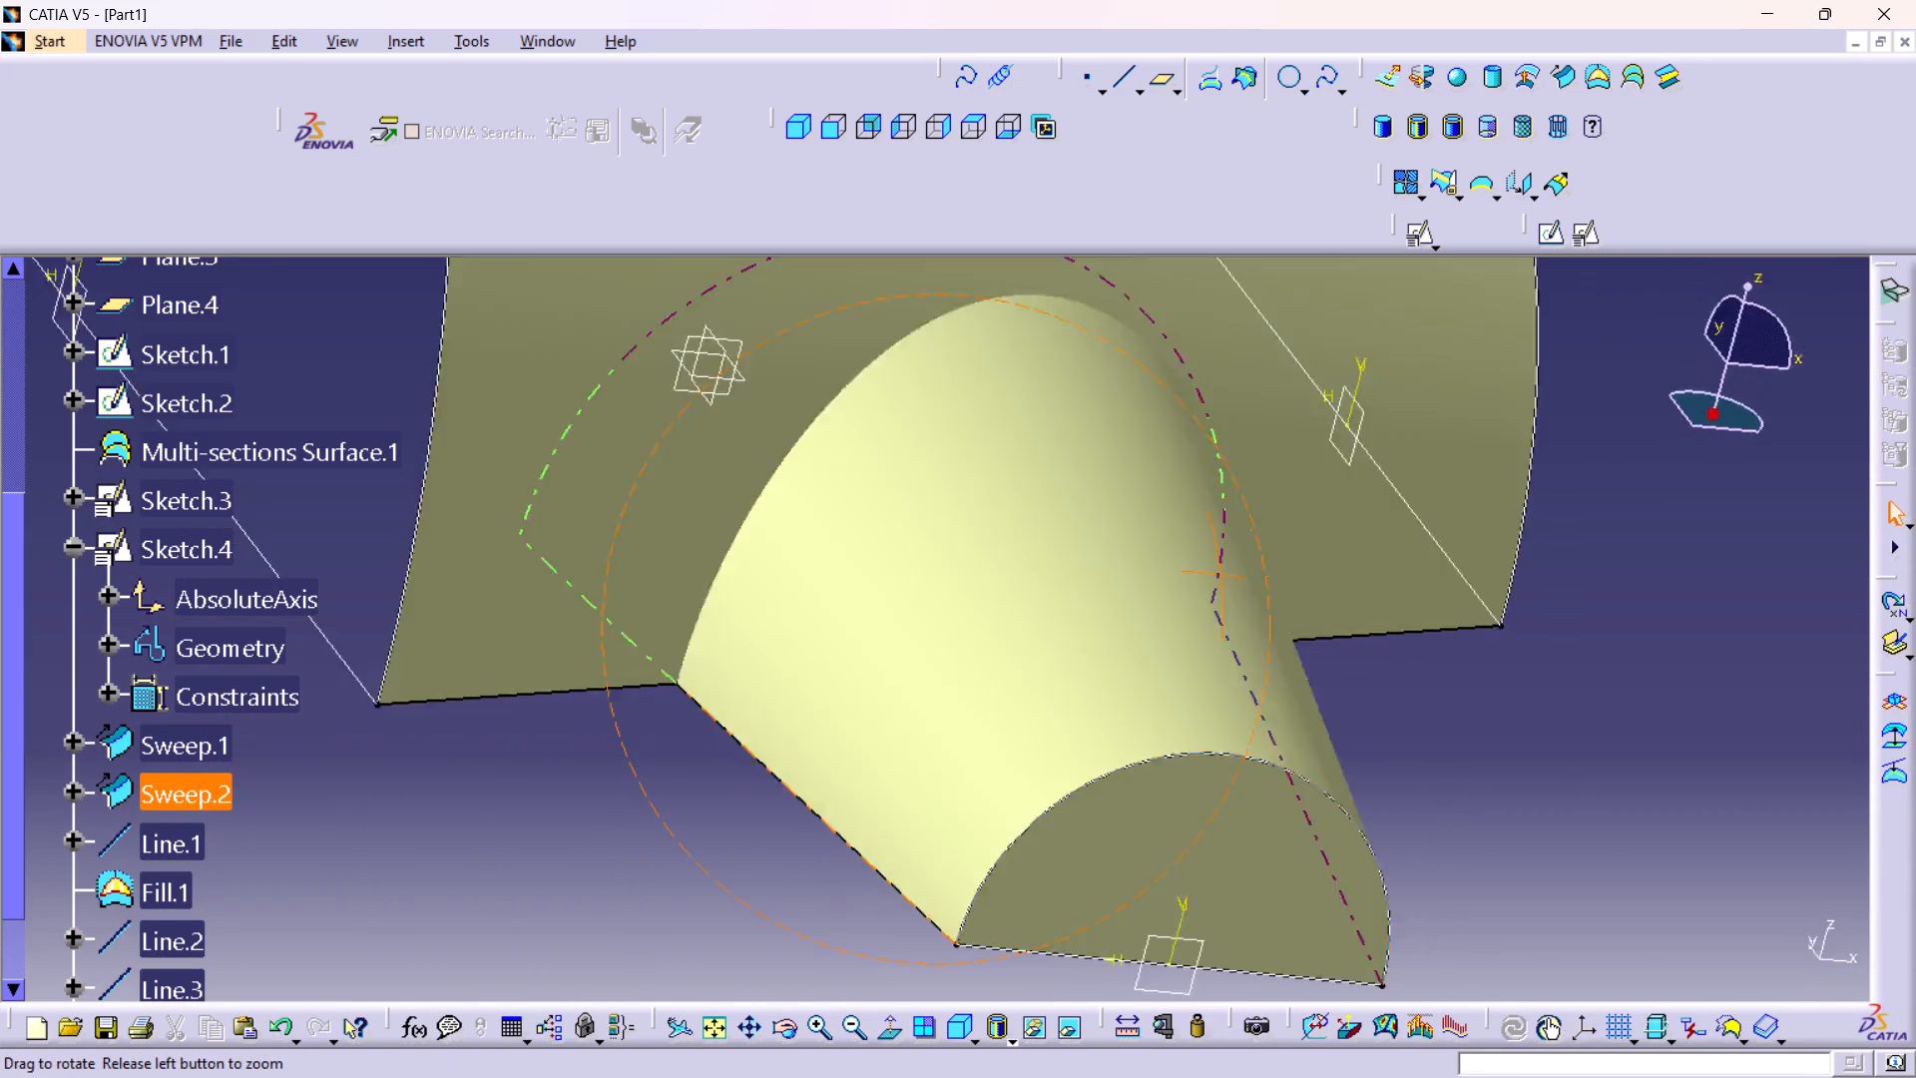
pyautogui.moveTo(1248, 568); pyautogui.dragTo(1421, 526, button='right')
pyautogui.moveTo(1248, 568); pyautogui.dragTo(1421, 526, button='middle')
pyautogui.moveTo(967, 481); pyautogui.dragTo(989, 711, button='middle')
pyautogui.moveTo(967, 481); pyautogui.dragTo(989, 711, button='right')
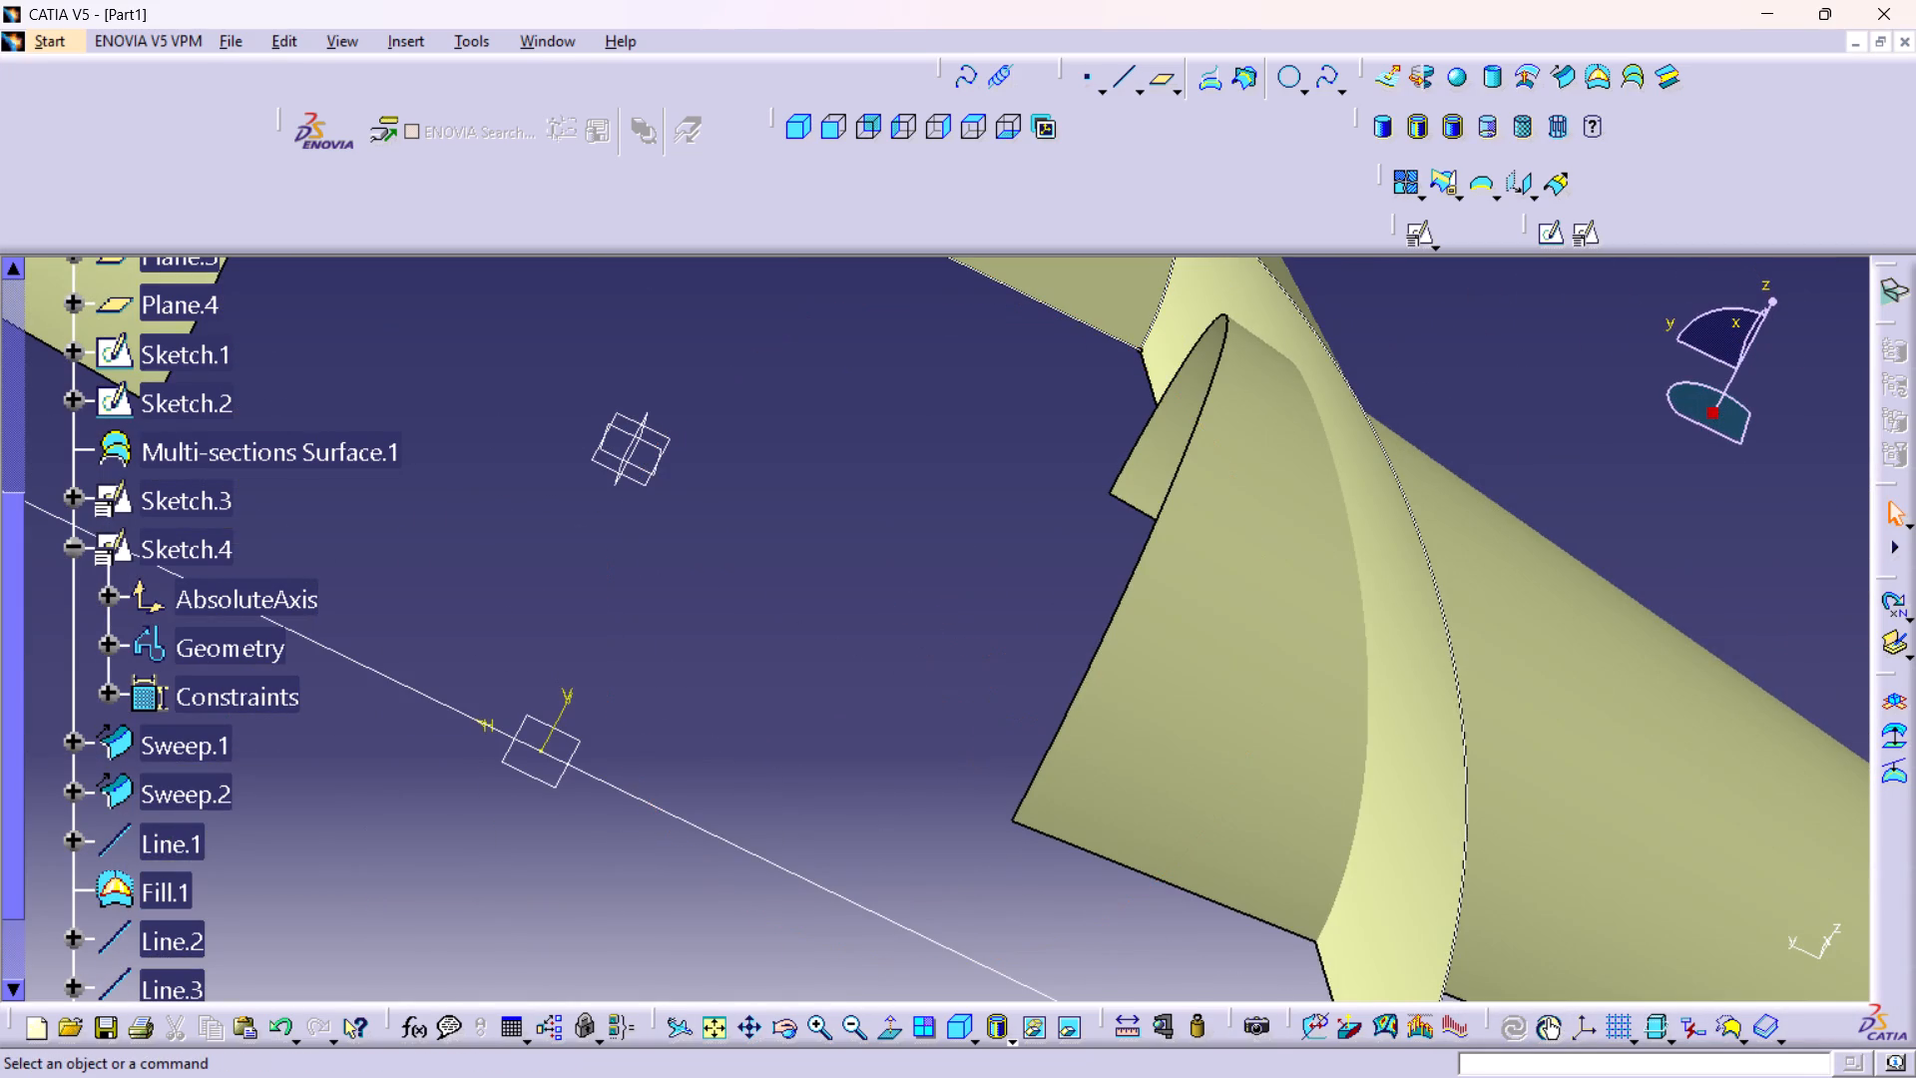
pyautogui.click(806, 888)
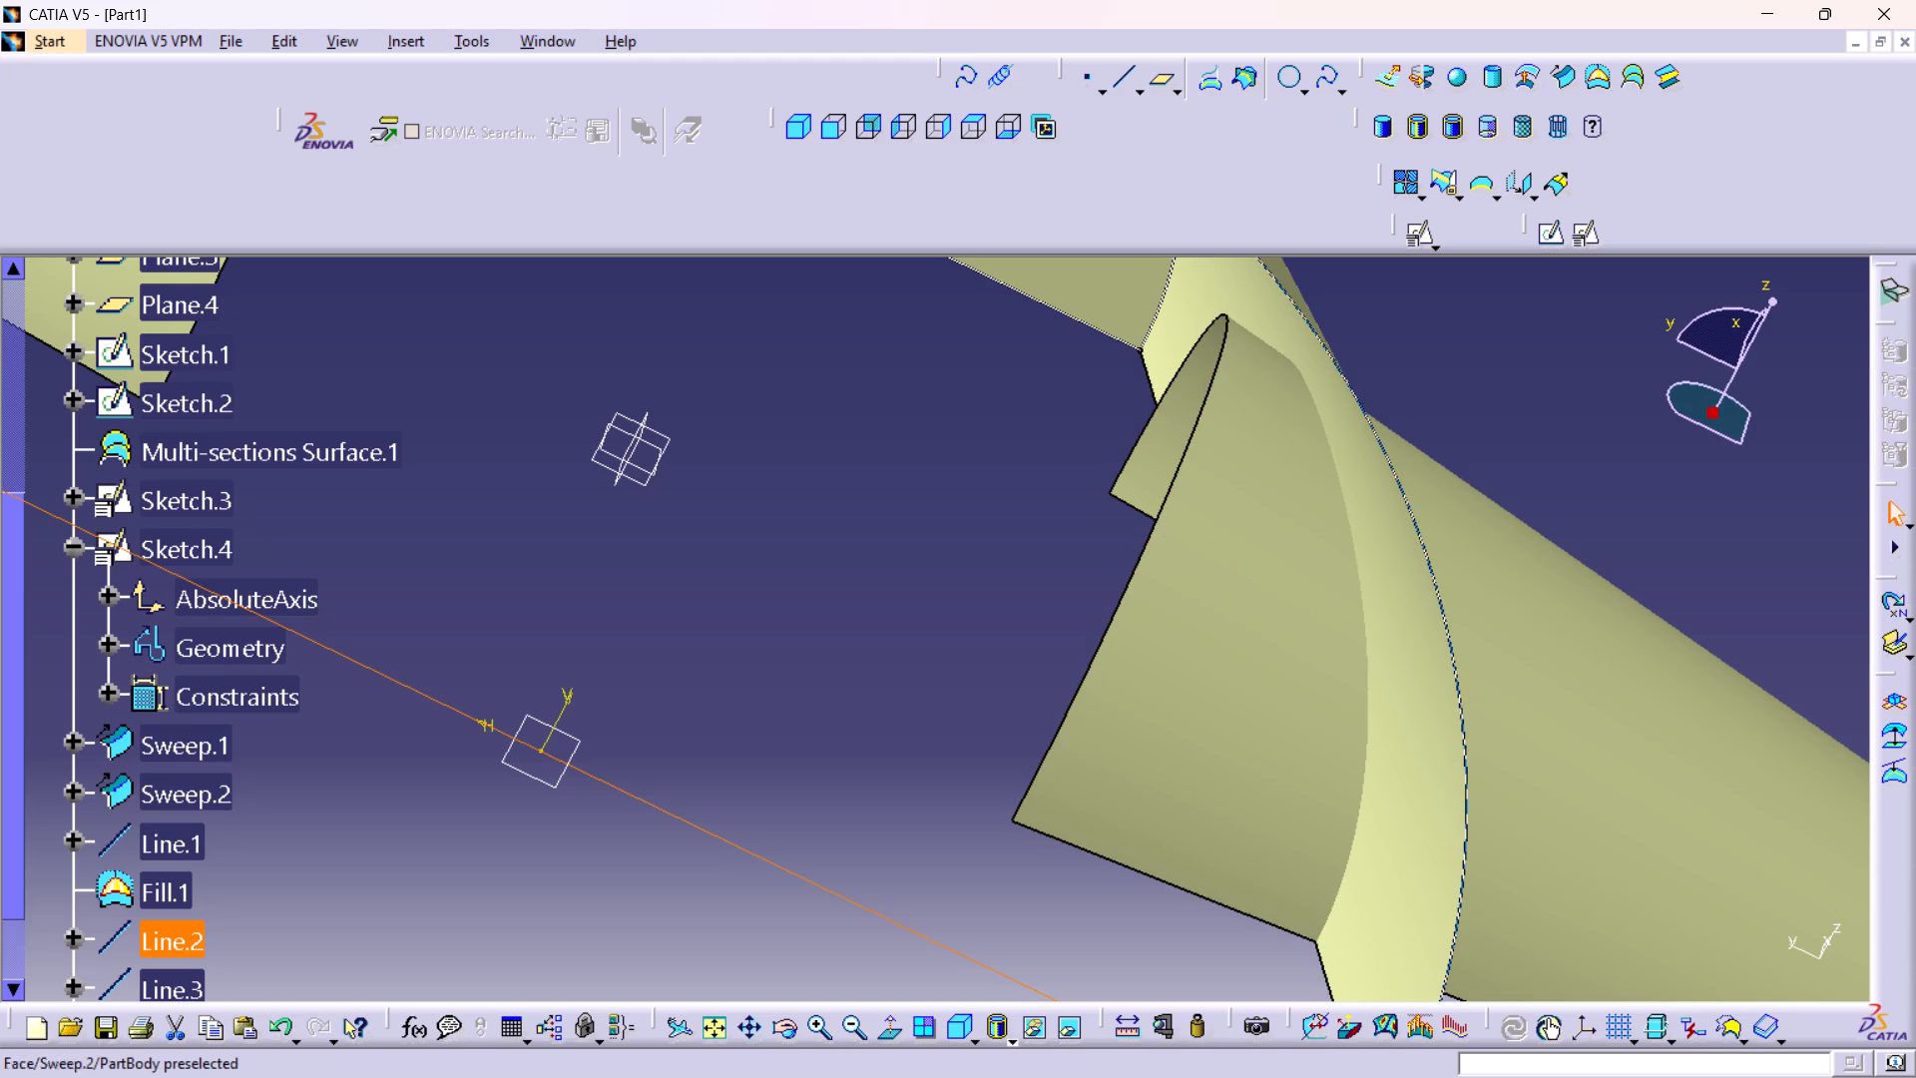
pyautogui.click(1374, 431)
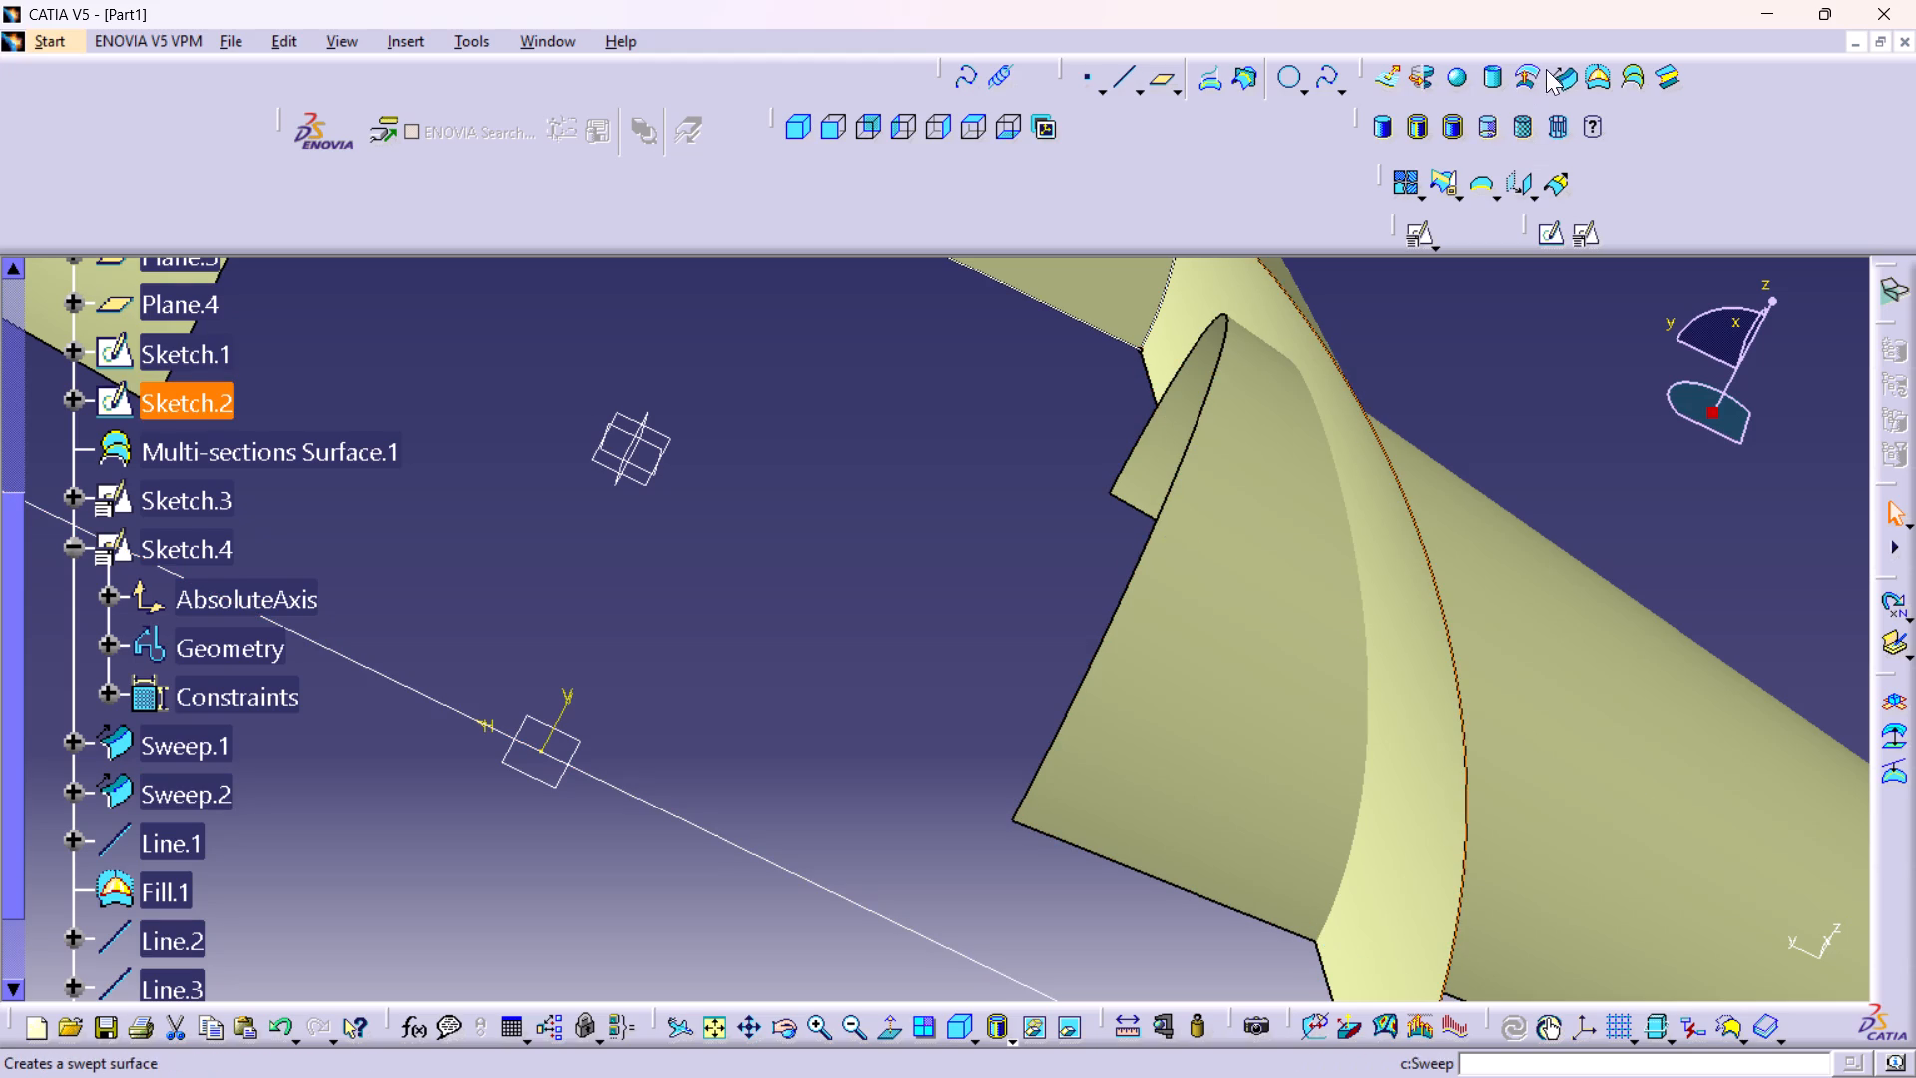
pyautogui.click(1594, 84)
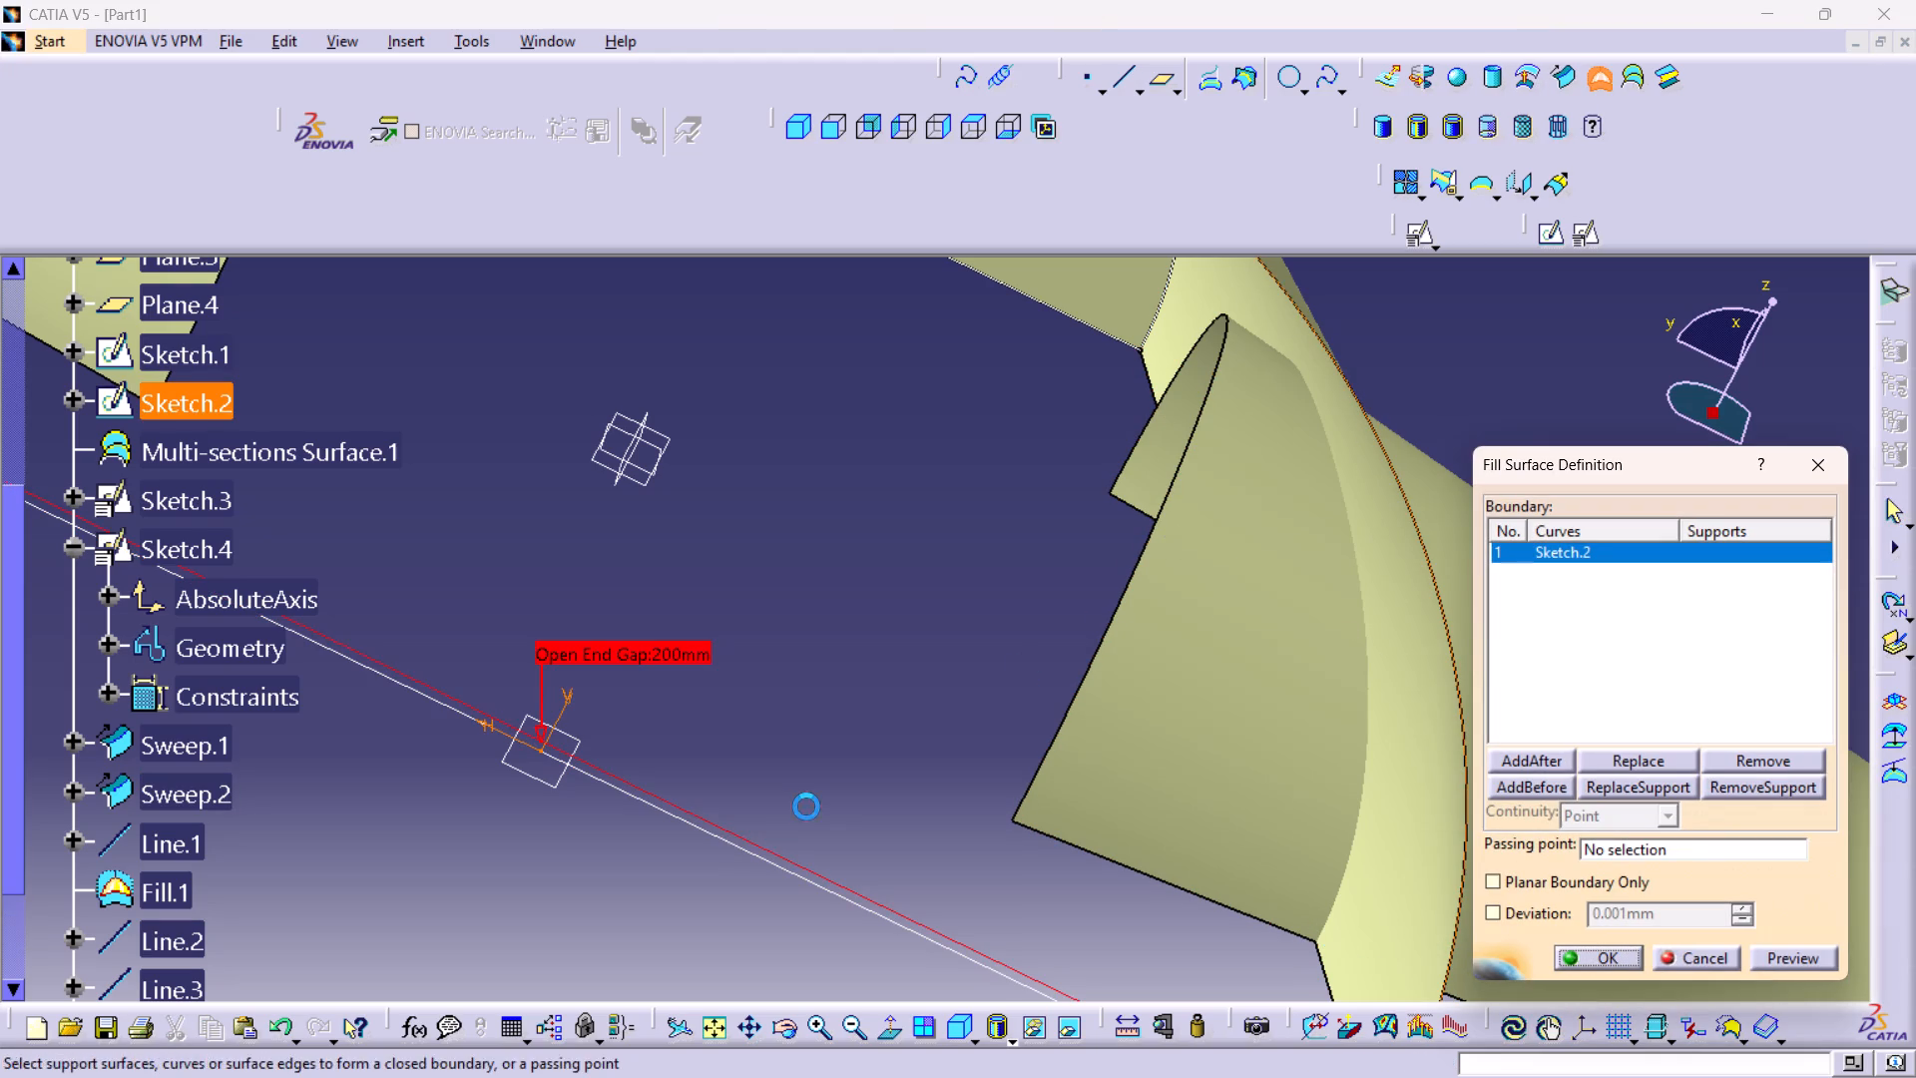
pyautogui.click(757, 855)
pyautogui.moveTo(886, 785); pyautogui.dragTo(914, 909, button='middle')
pyautogui.rightClick(886, 785)
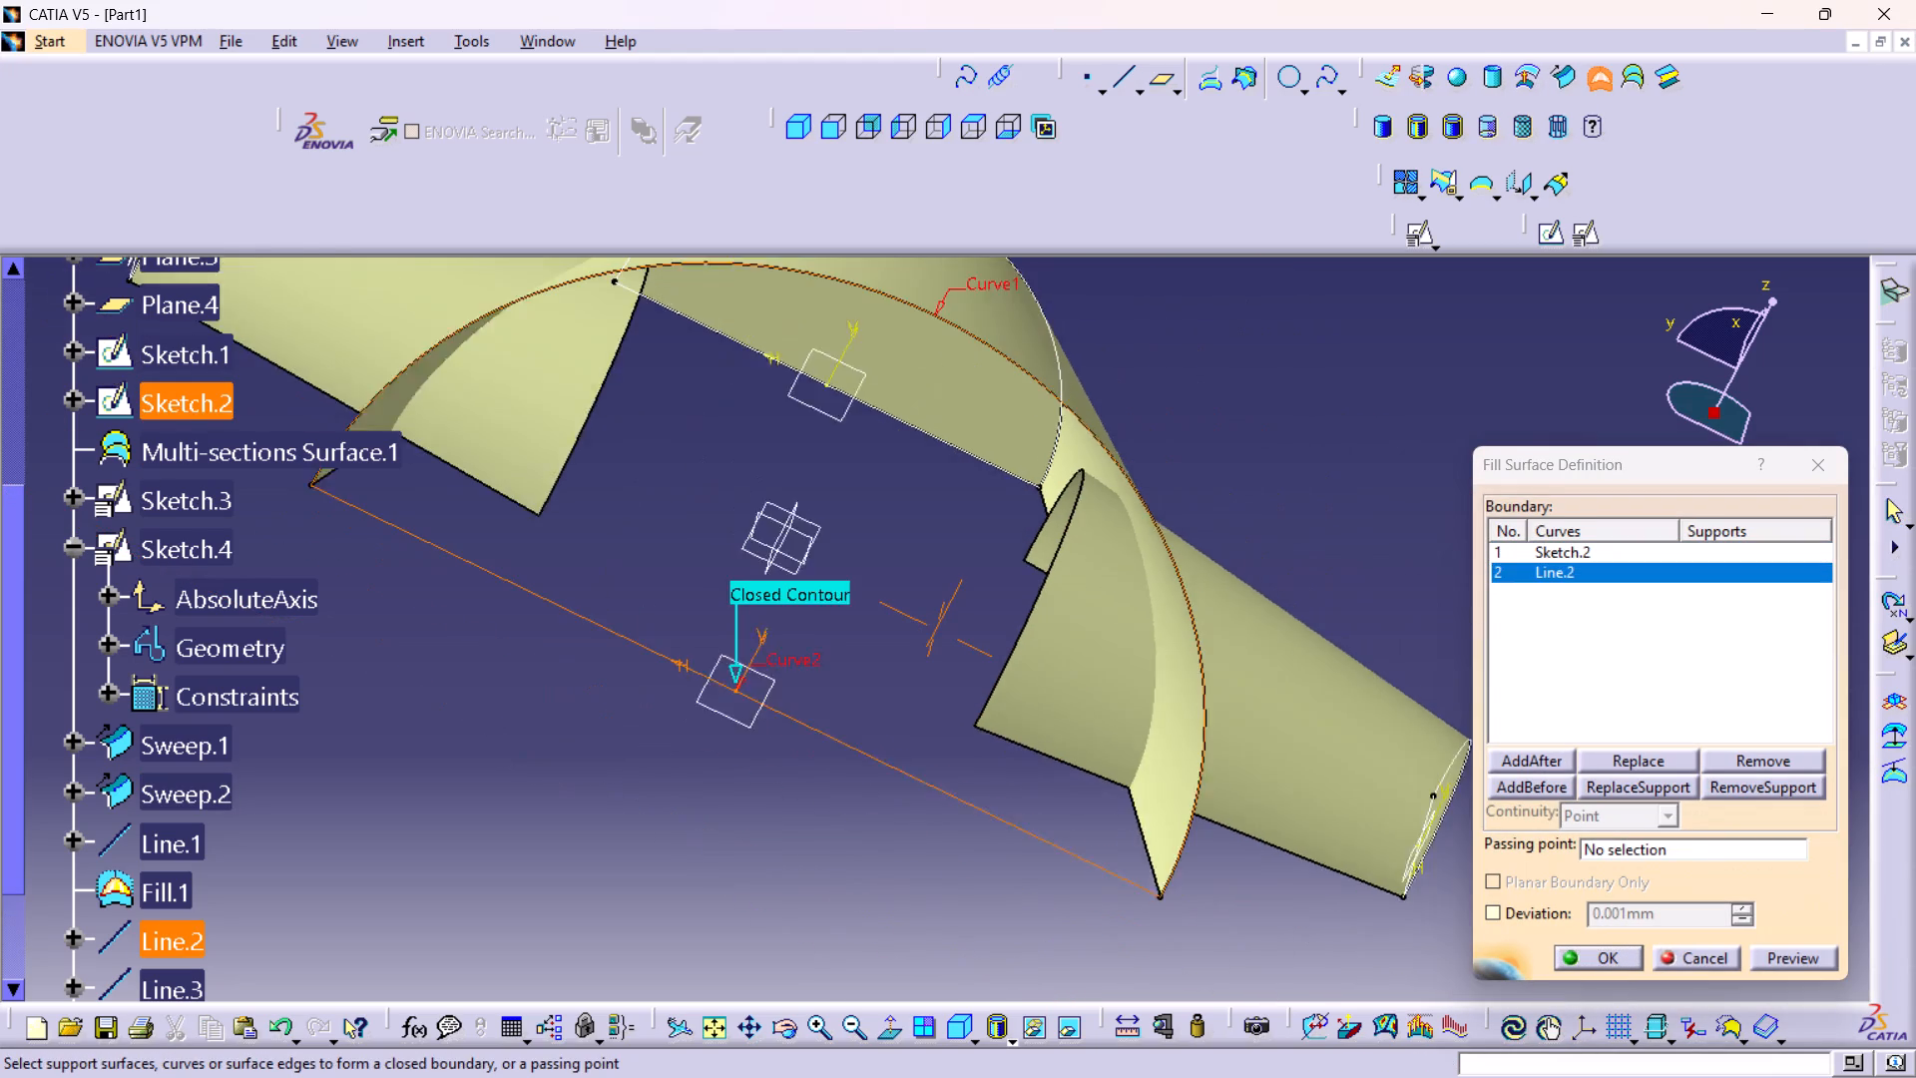
pyautogui.moveTo(914, 909); pyautogui.dragTo(920, 930, button='middle')
pyautogui.click(1574, 953)
# Close the Sweep.1 branch's end with a Fill surface bounded by Line.3 and the Sketch.3 arc.
pyautogui.moveTo(769, 688); pyautogui.dragTo(774, 702, button='middle')
pyautogui.moveTo(768, 694); pyautogui.dragTo(774, 702, button='right')
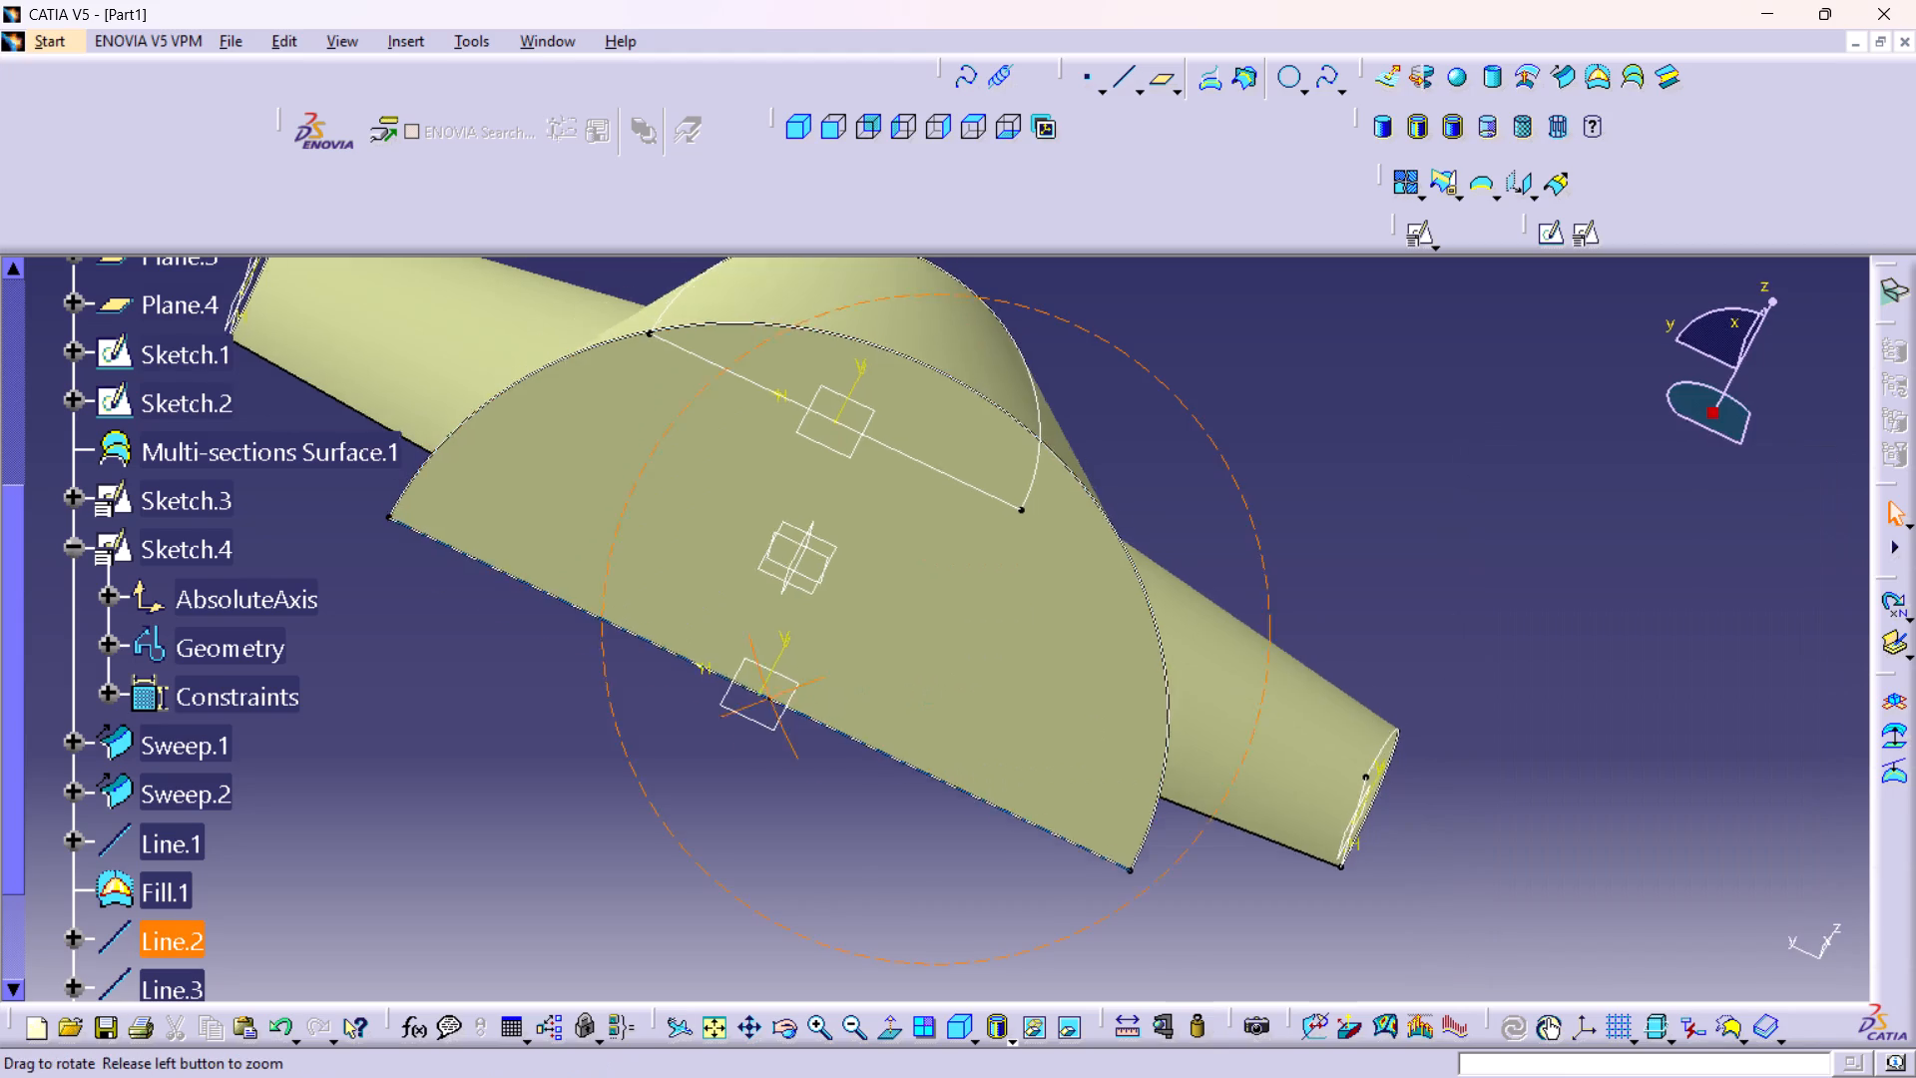
pyautogui.moveTo(774, 702); pyautogui.dragTo(1111, 832, button='middle')
pyautogui.moveTo(774, 702); pyautogui.dragTo(1111, 832, button='right')
pyautogui.click(1601, 77)
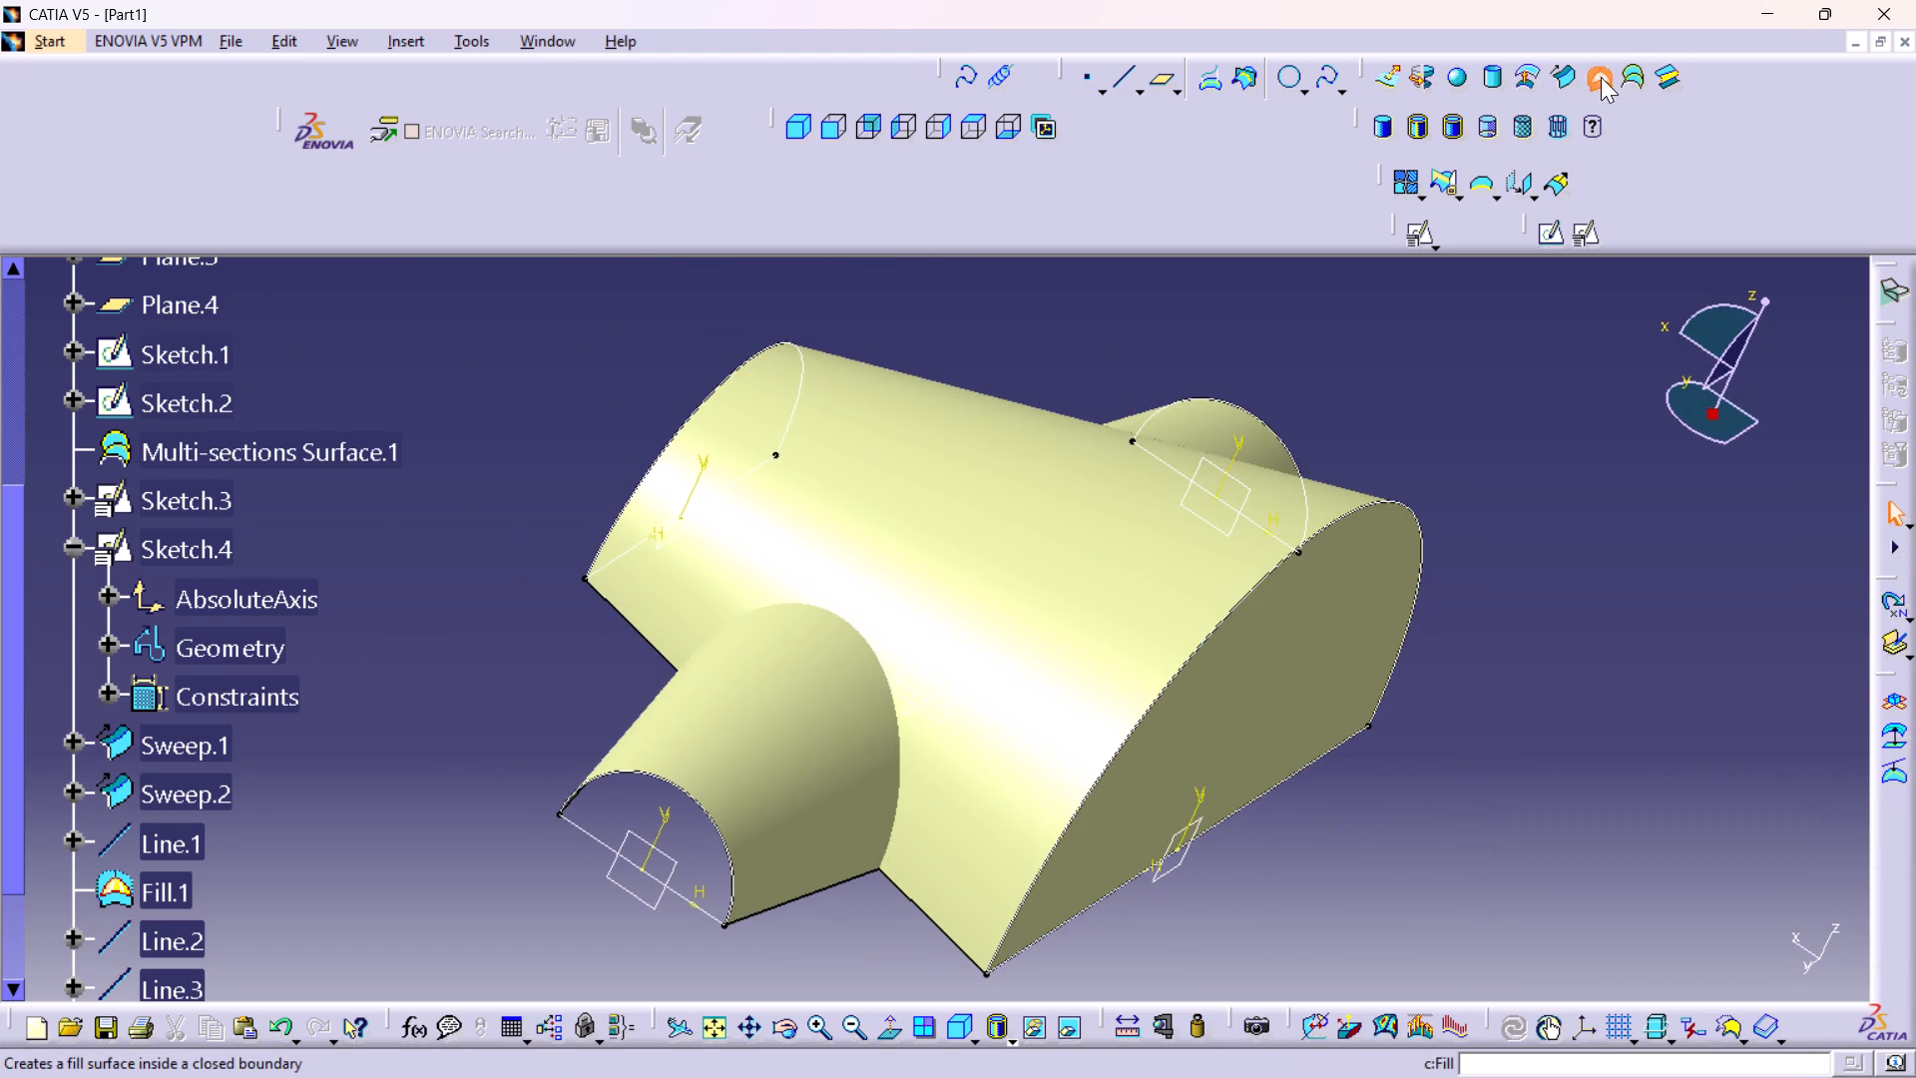
pyautogui.click(579, 831)
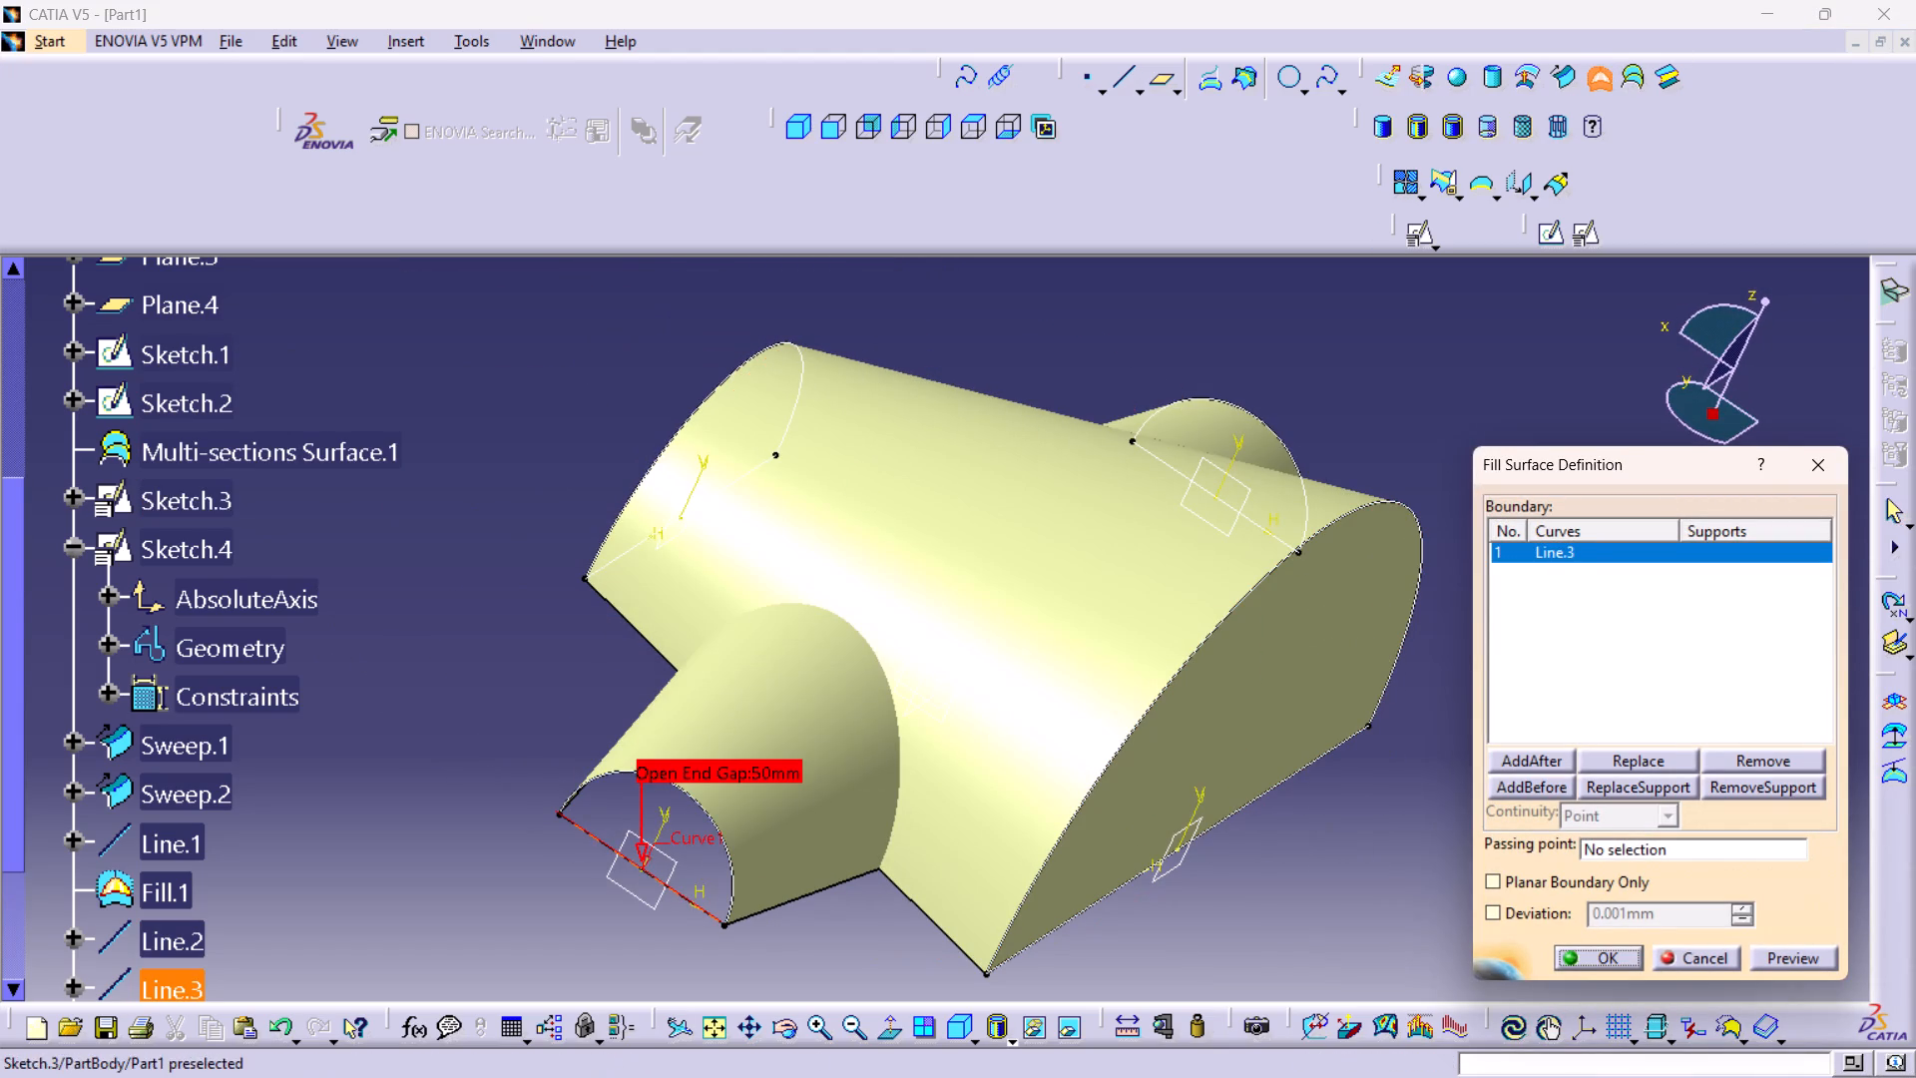
pyautogui.click(620, 774)
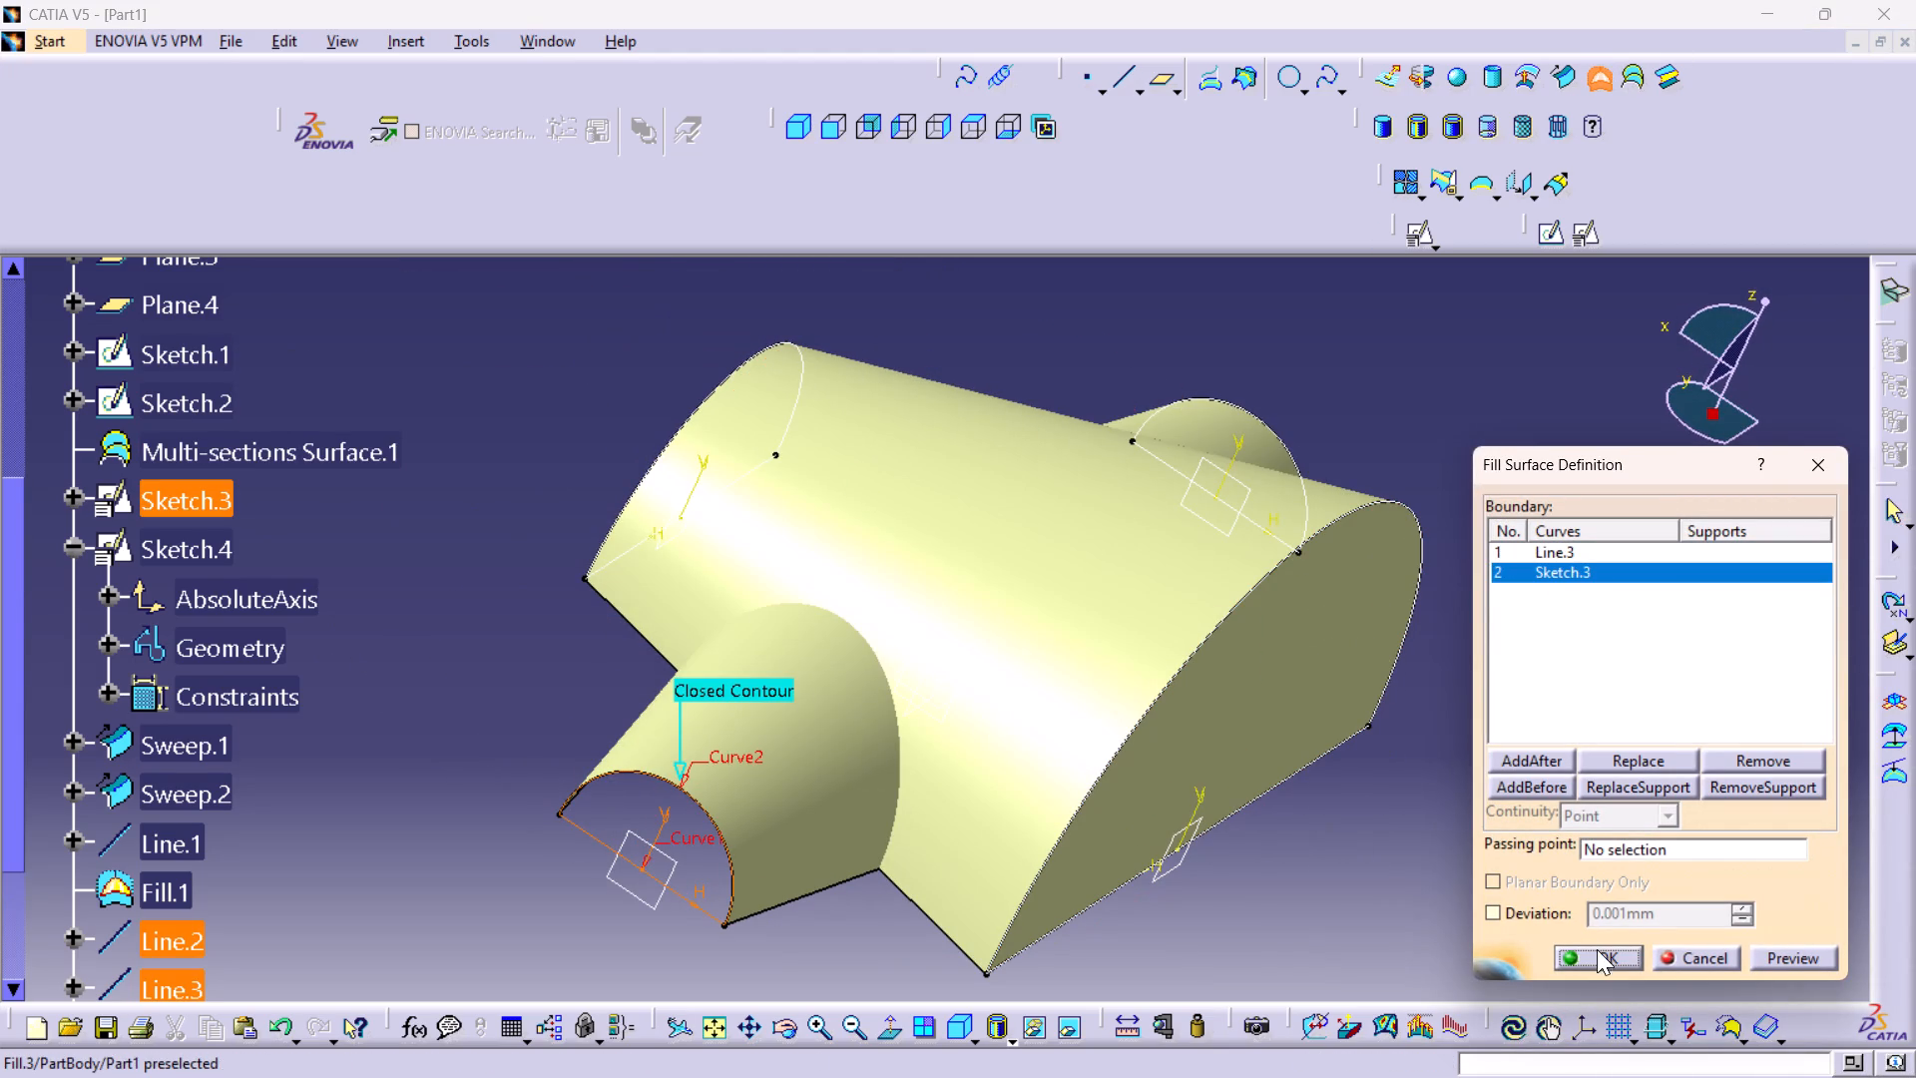
pyautogui.click(1579, 962)
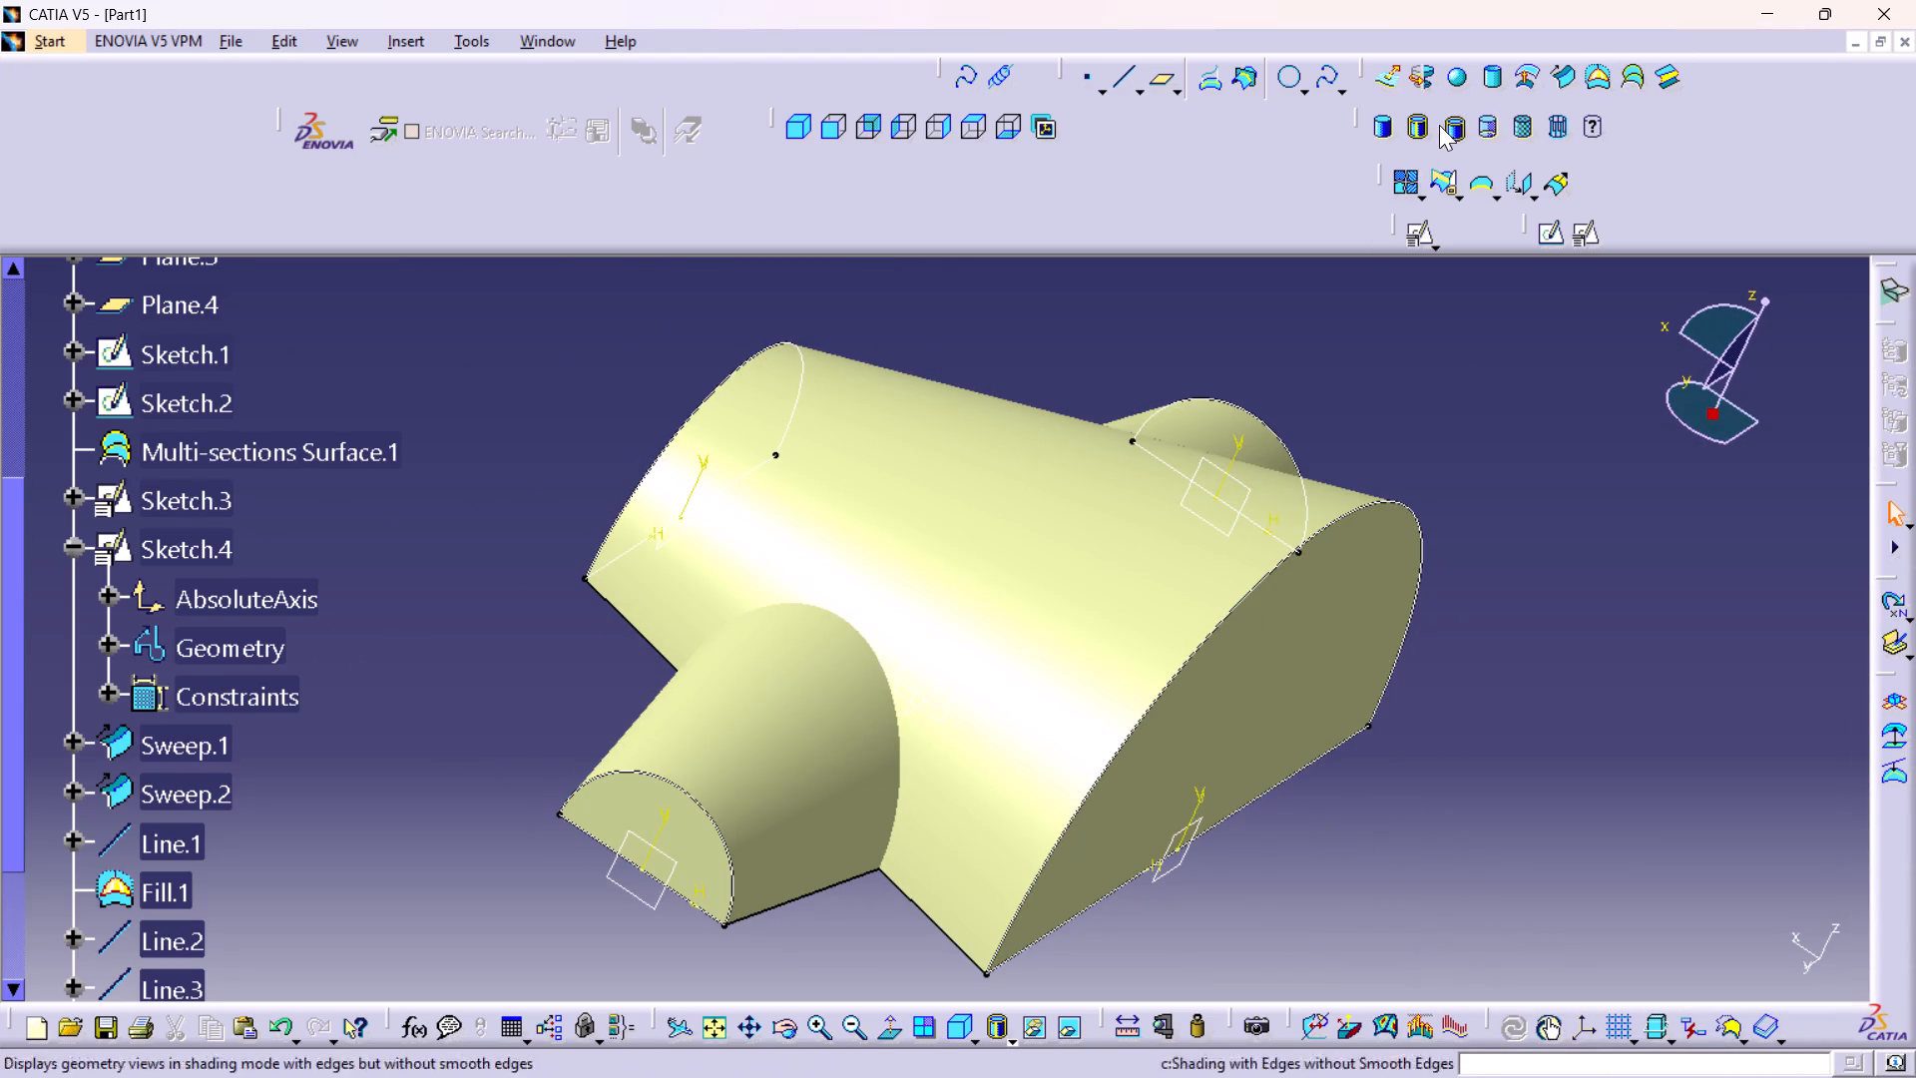
# Create a plane offset 150 mm from the xy plane.
pyautogui.click(785, 117)
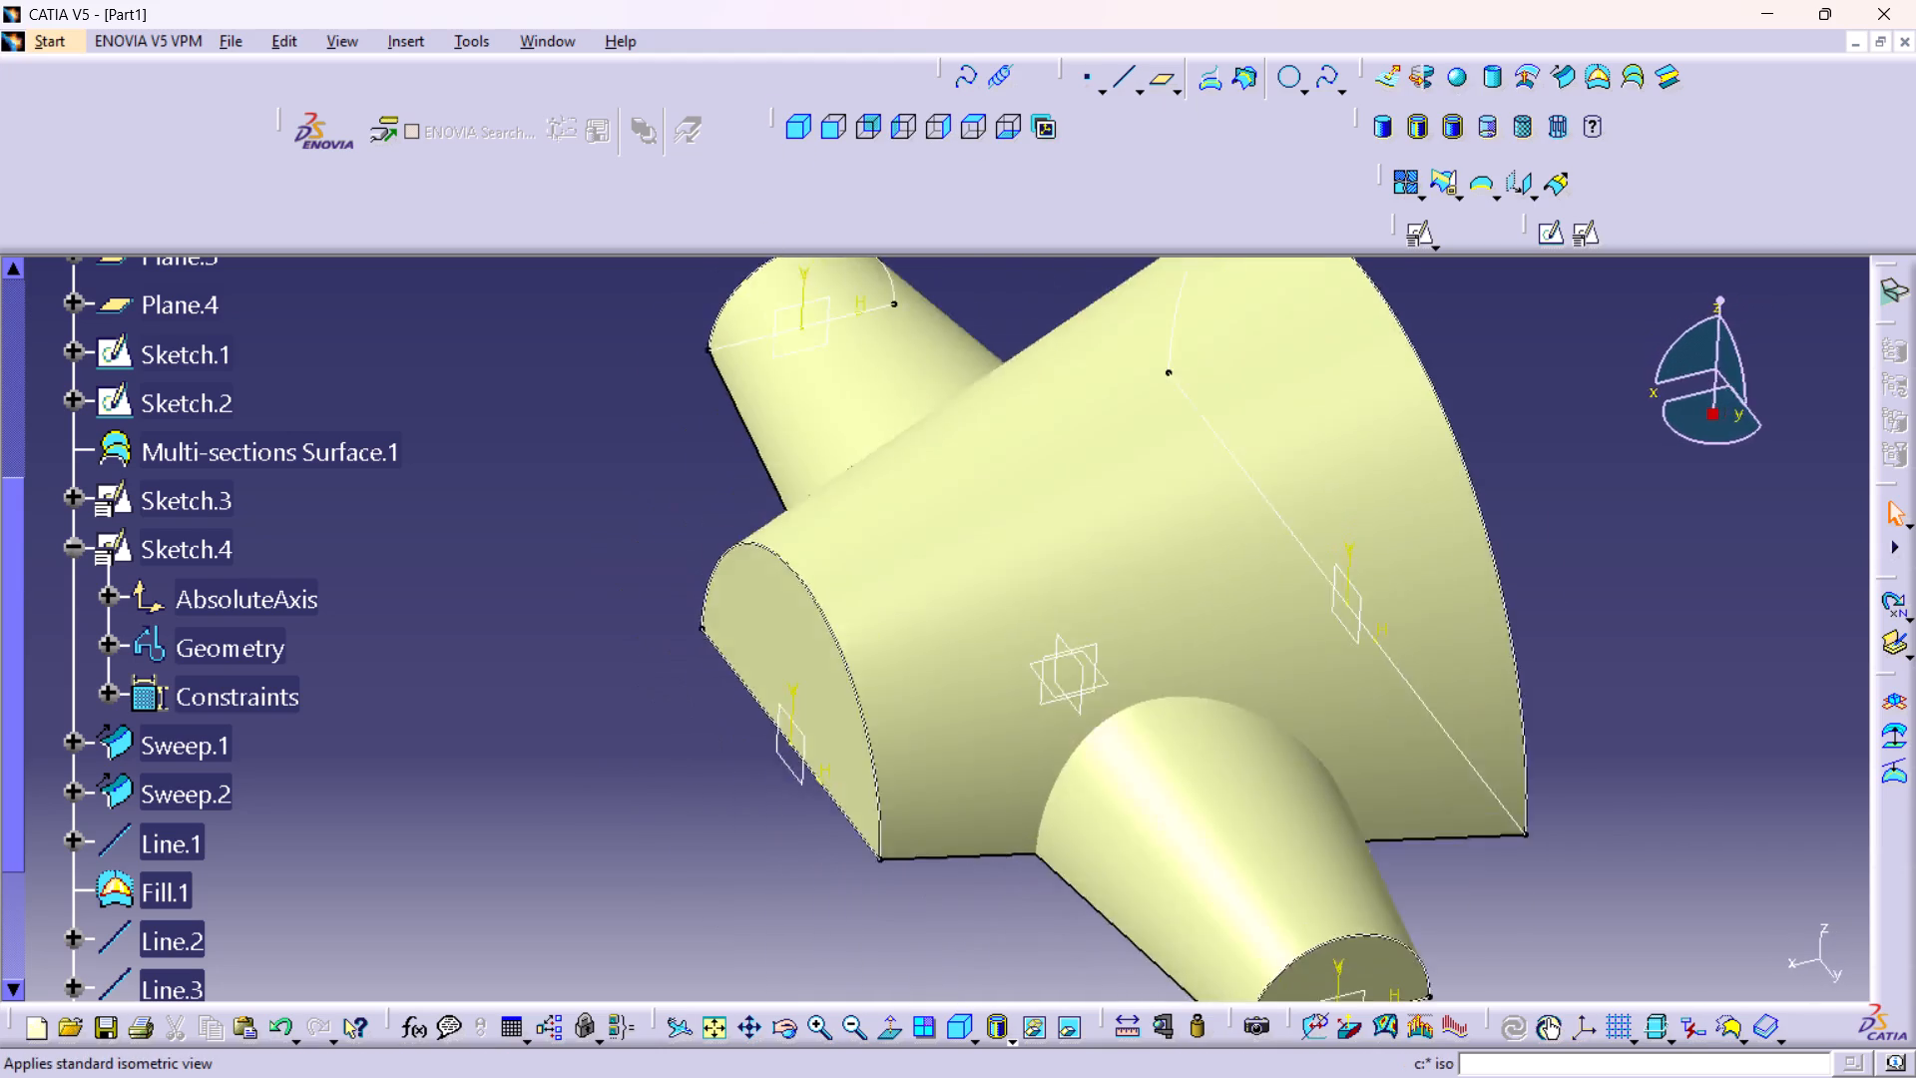
pyautogui.moveTo(1058, 563); pyautogui.dragTo(1056, 657, button='middle')
pyautogui.rightClick(1058, 563)
pyautogui.moveTo(1058, 563); pyautogui.dragTo(1051, 497, button='middle')
pyautogui.rightClick(1057, 562)
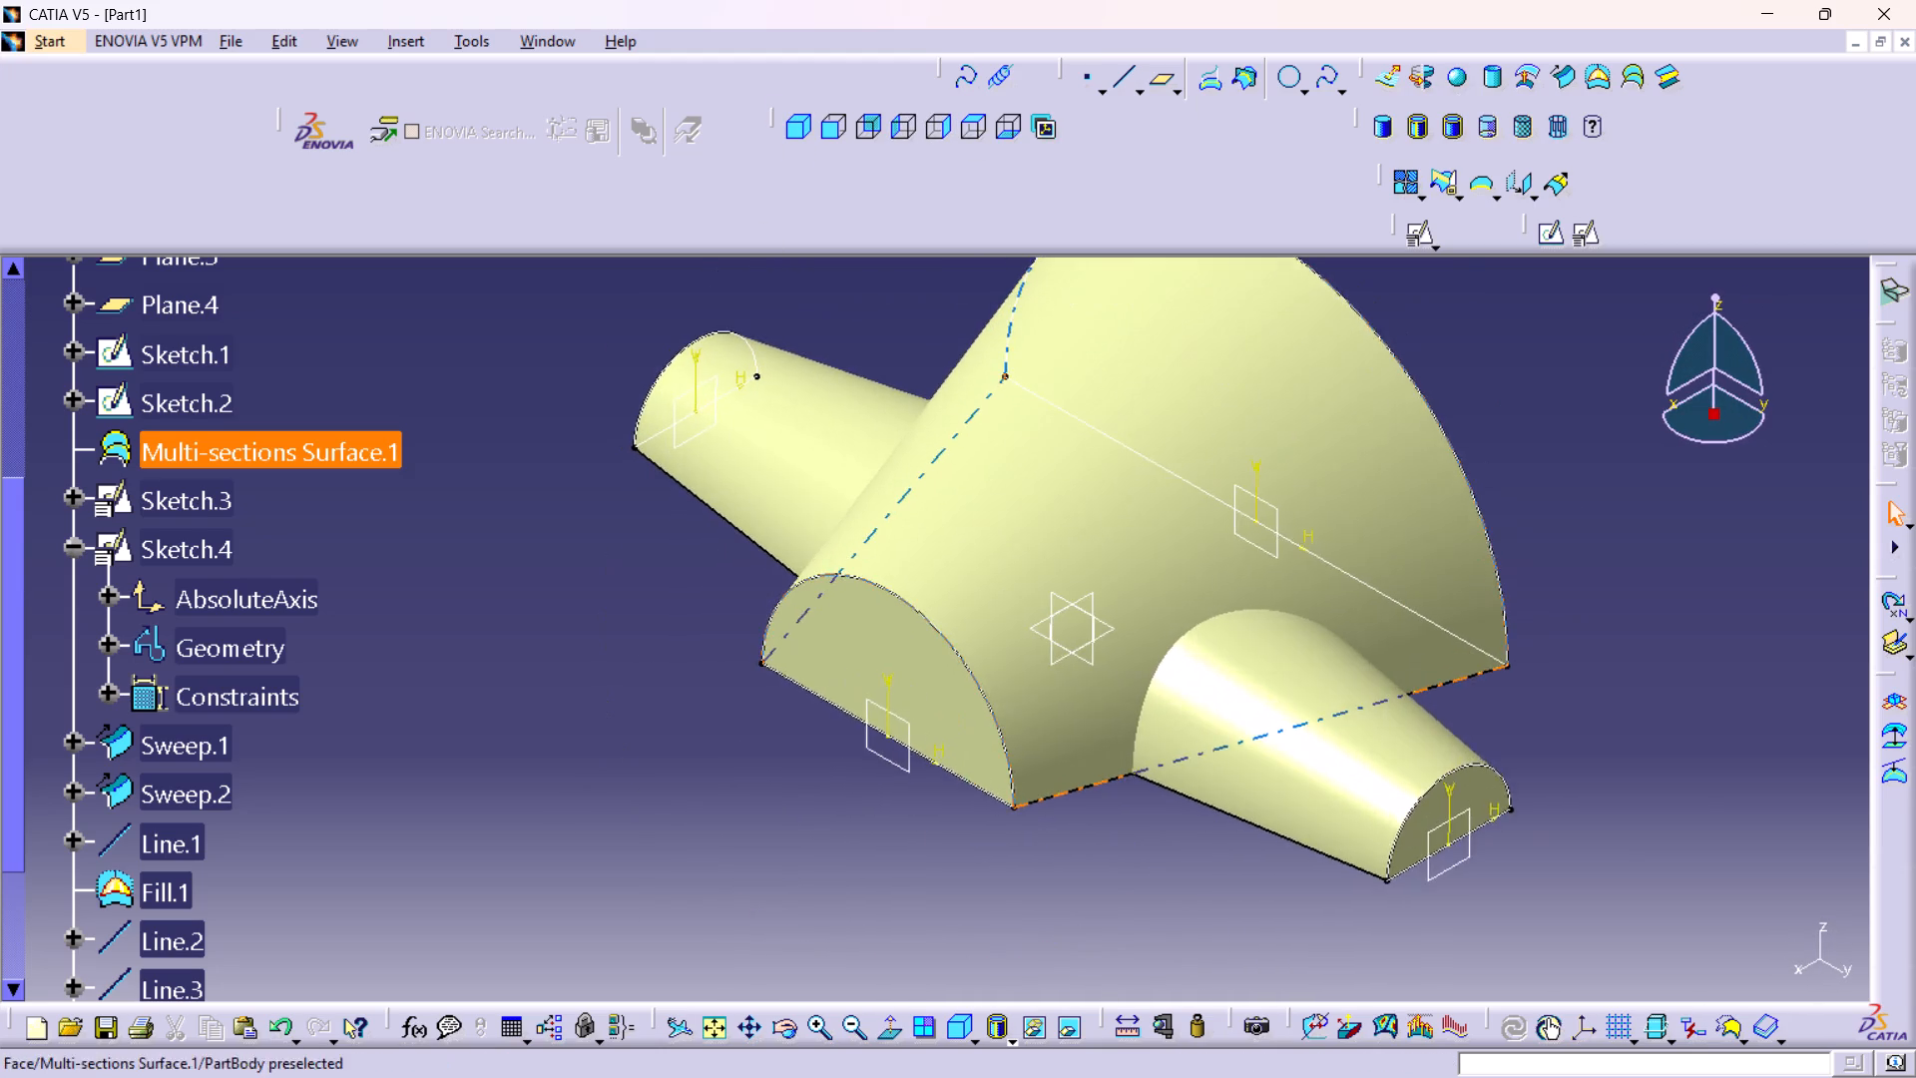
pyautogui.moveTo(1053, 496); pyautogui.dragTo(1096, 652, button='middle')
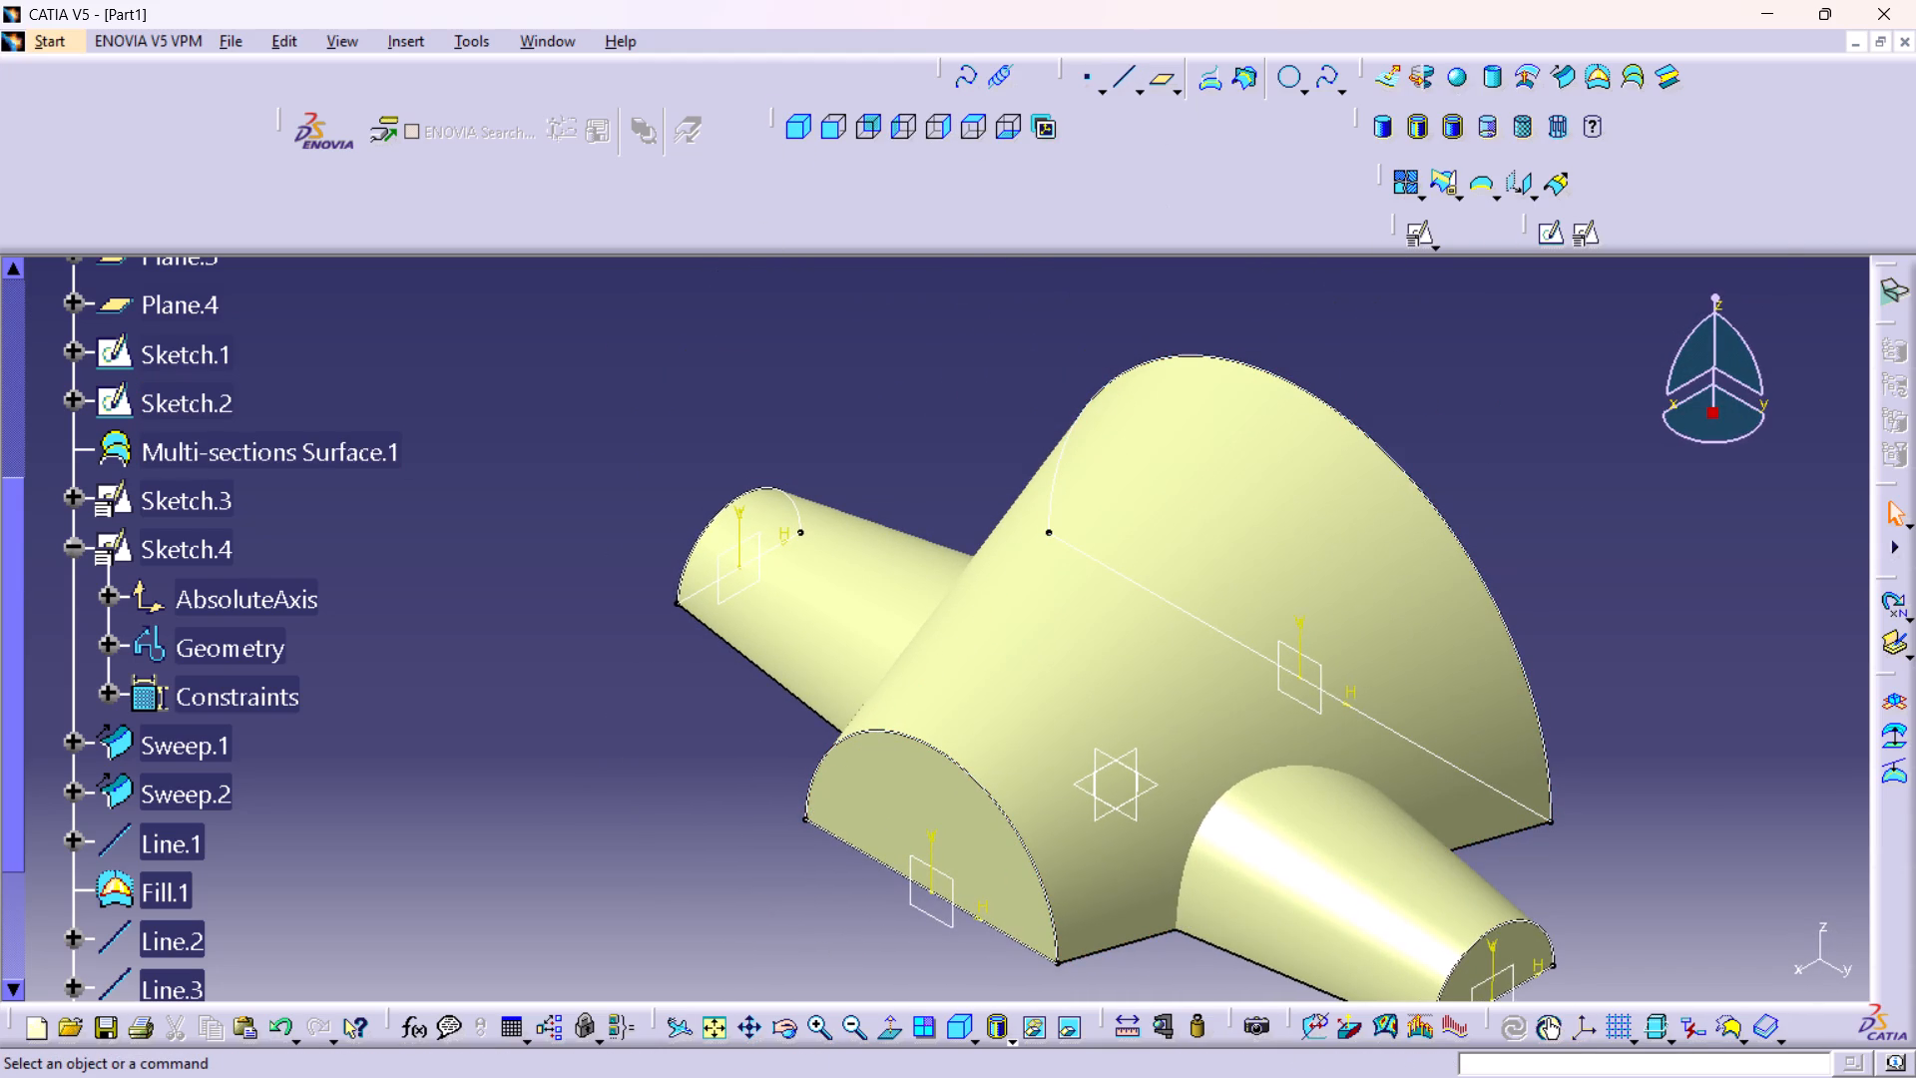
pyautogui.click(1145, 784)
pyautogui.click(1158, 77)
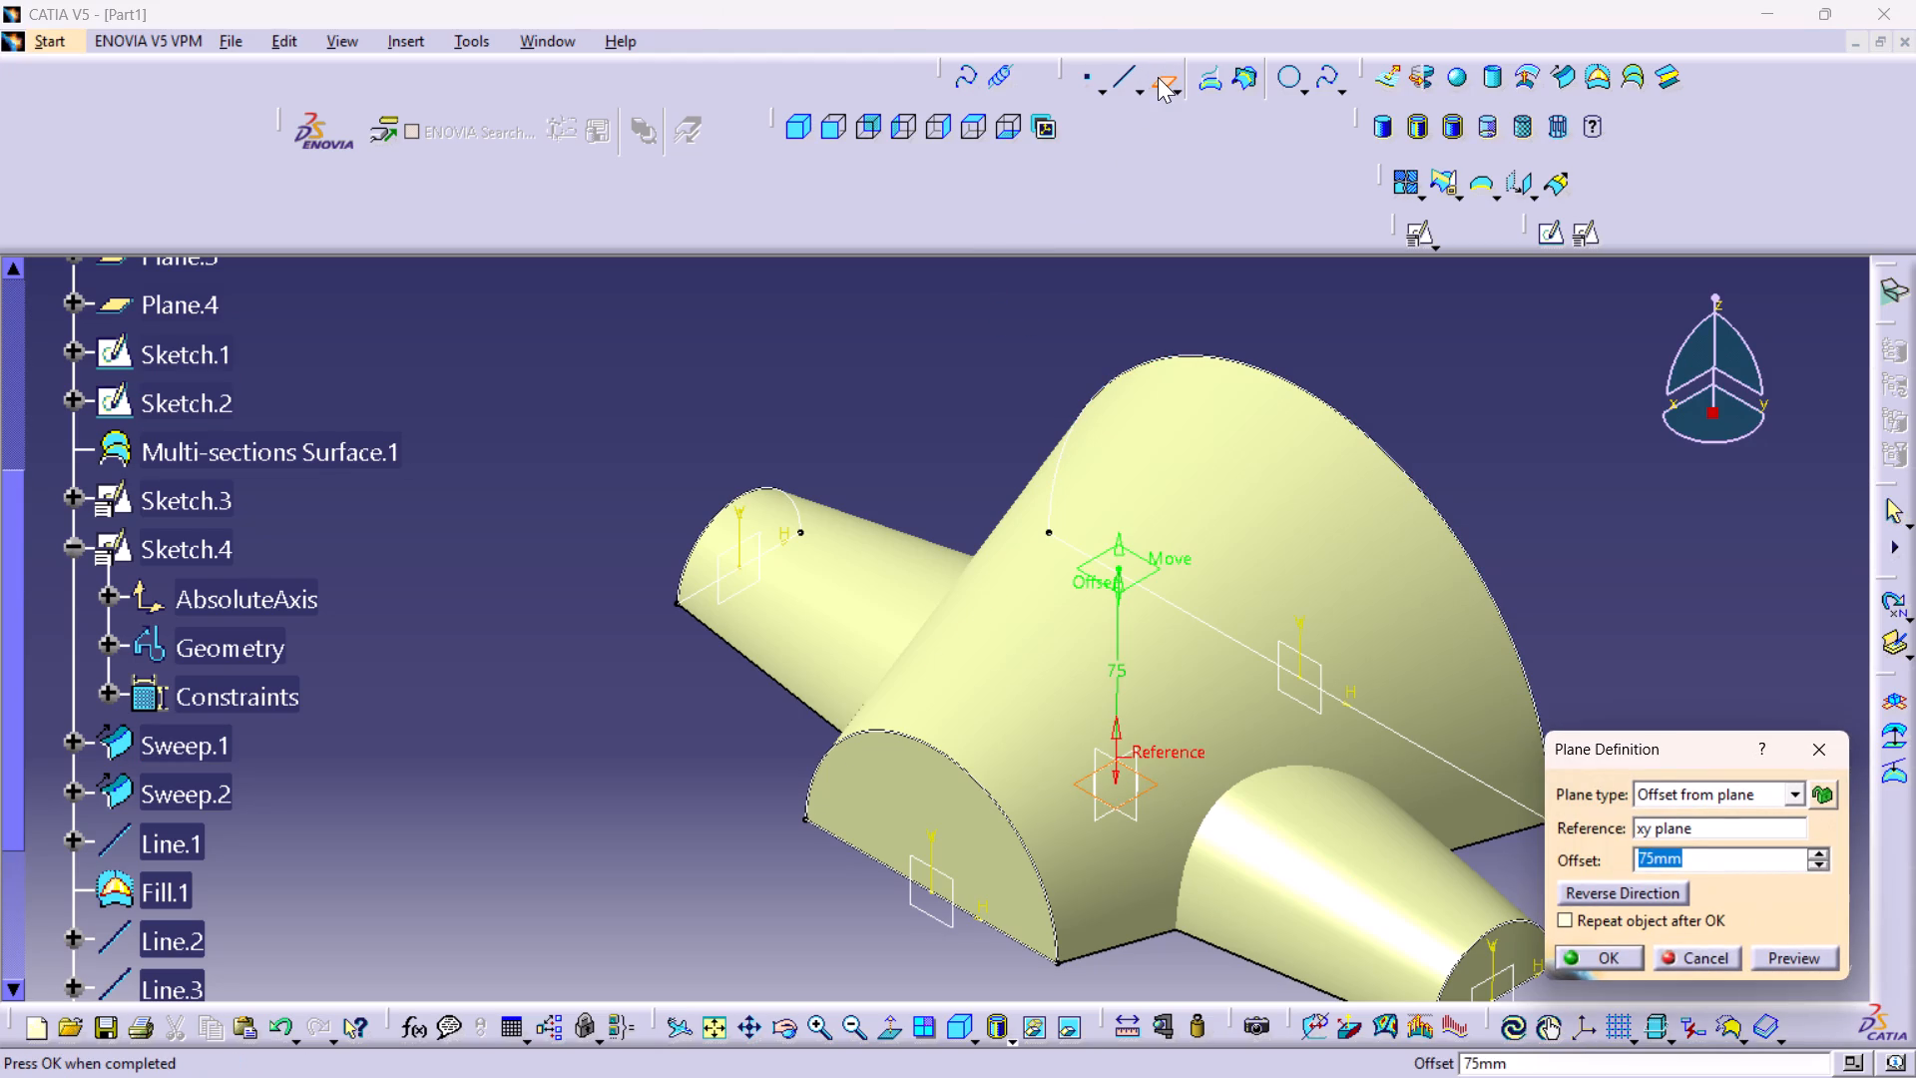
pyautogui.write('150')
pyautogui.press('Return')
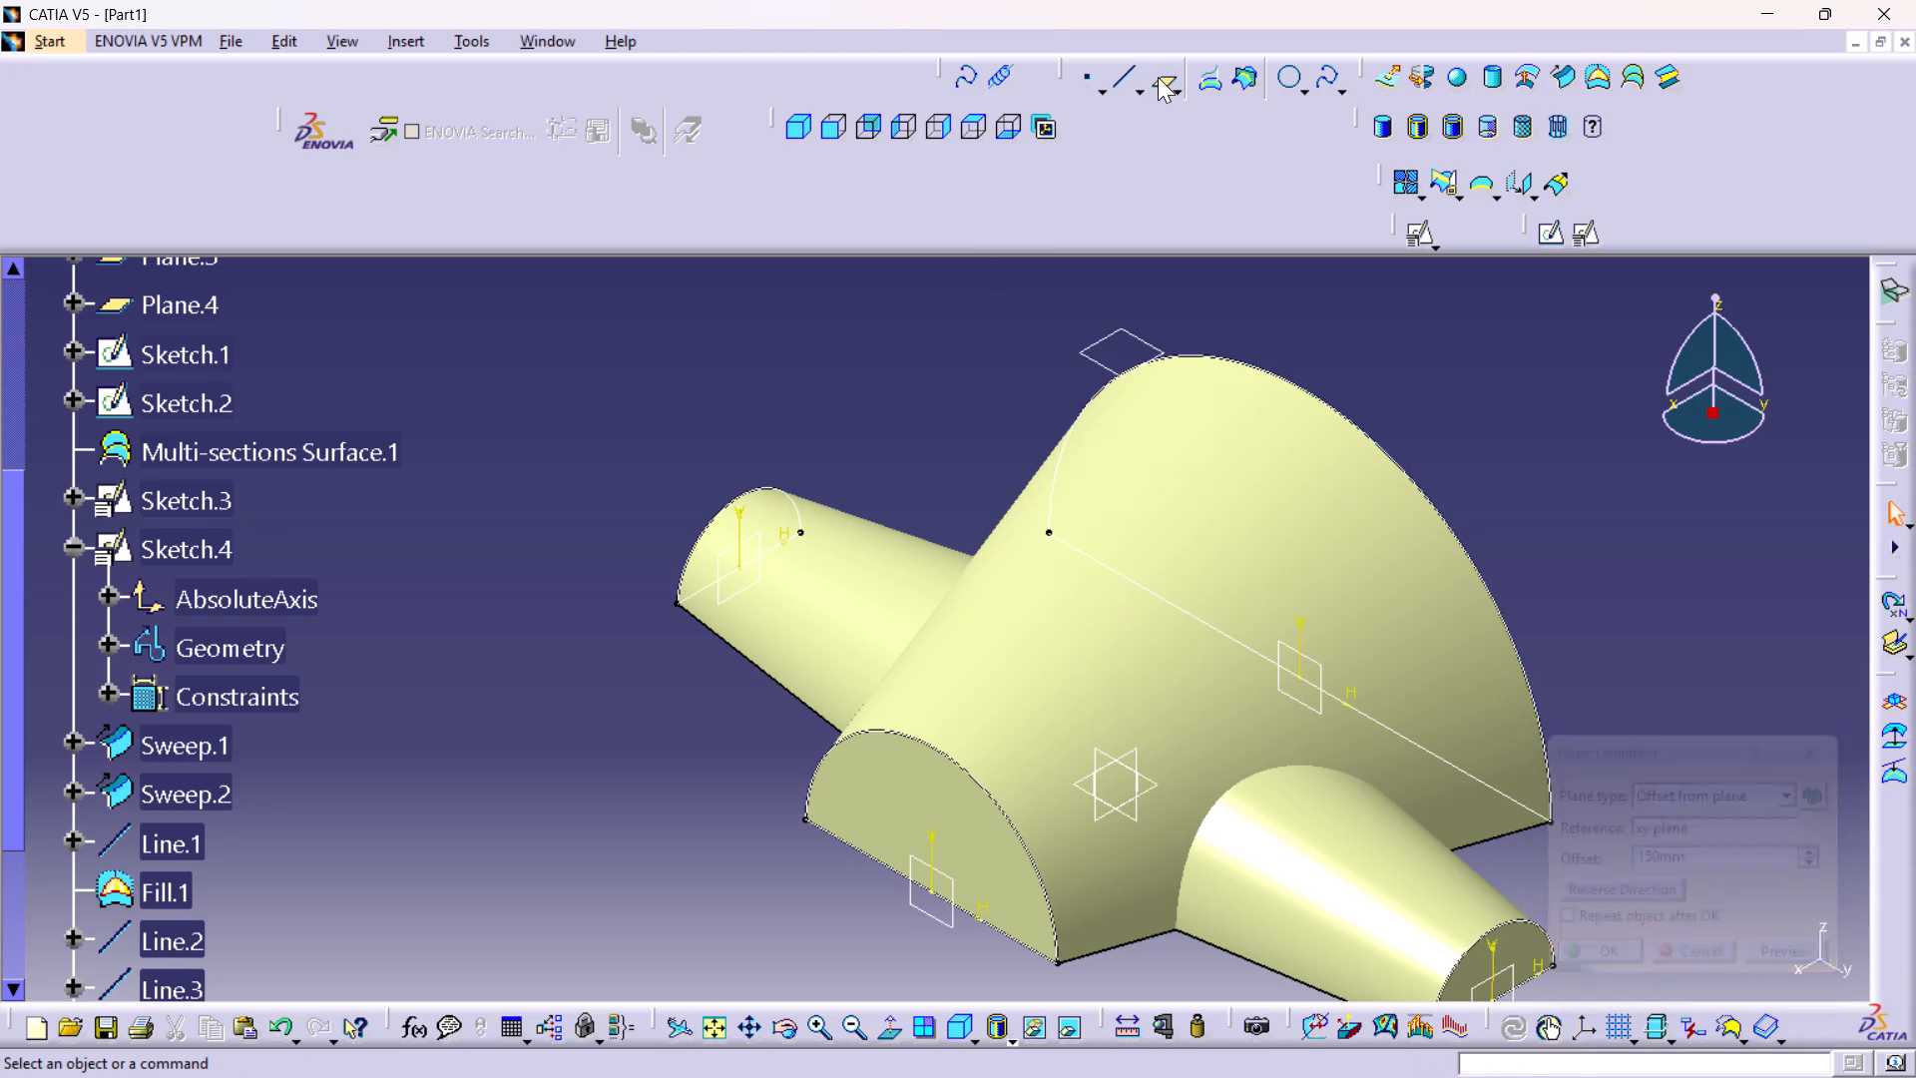
# Open a positioned sketch on the plane offset 150 mm from xy, with the axes swapped and the V direction reversed.
pyautogui.click(1146, 342)
pyautogui.click(1593, 236)
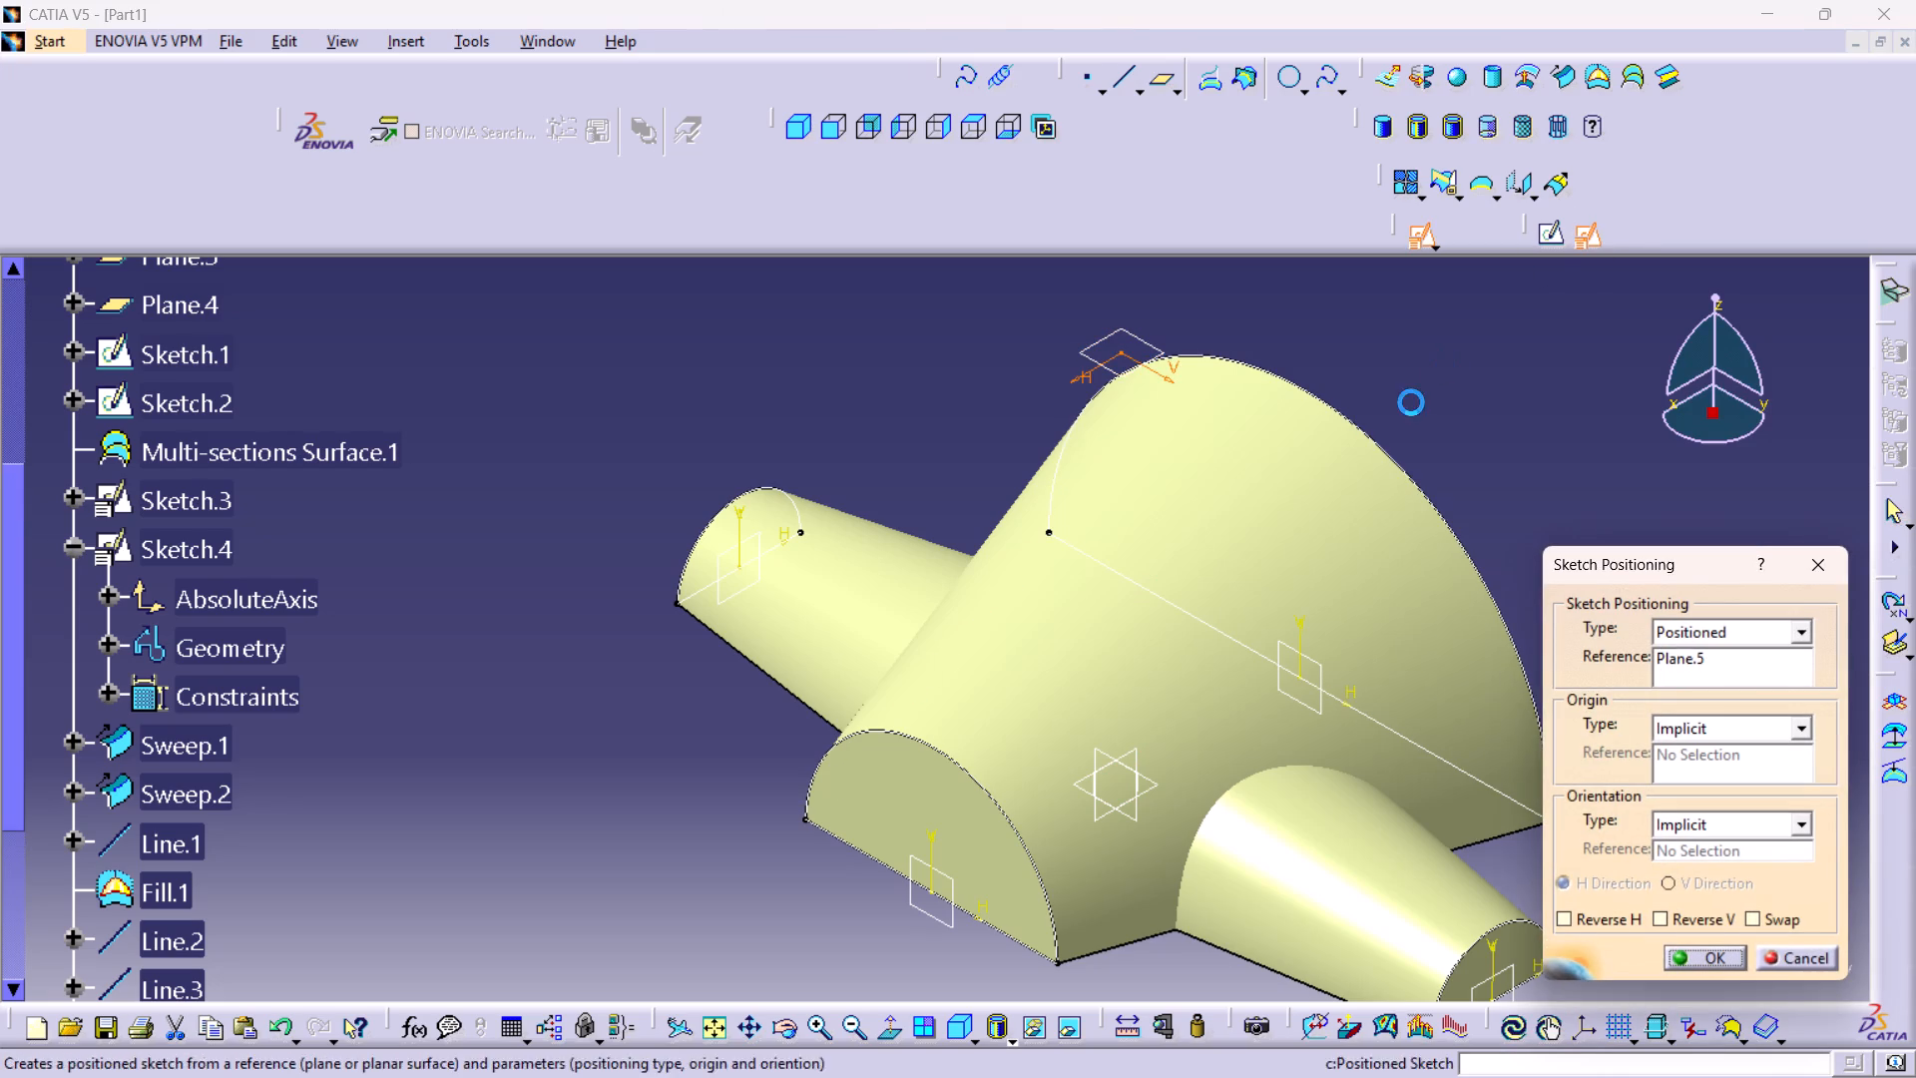
pyautogui.click(1764, 916)
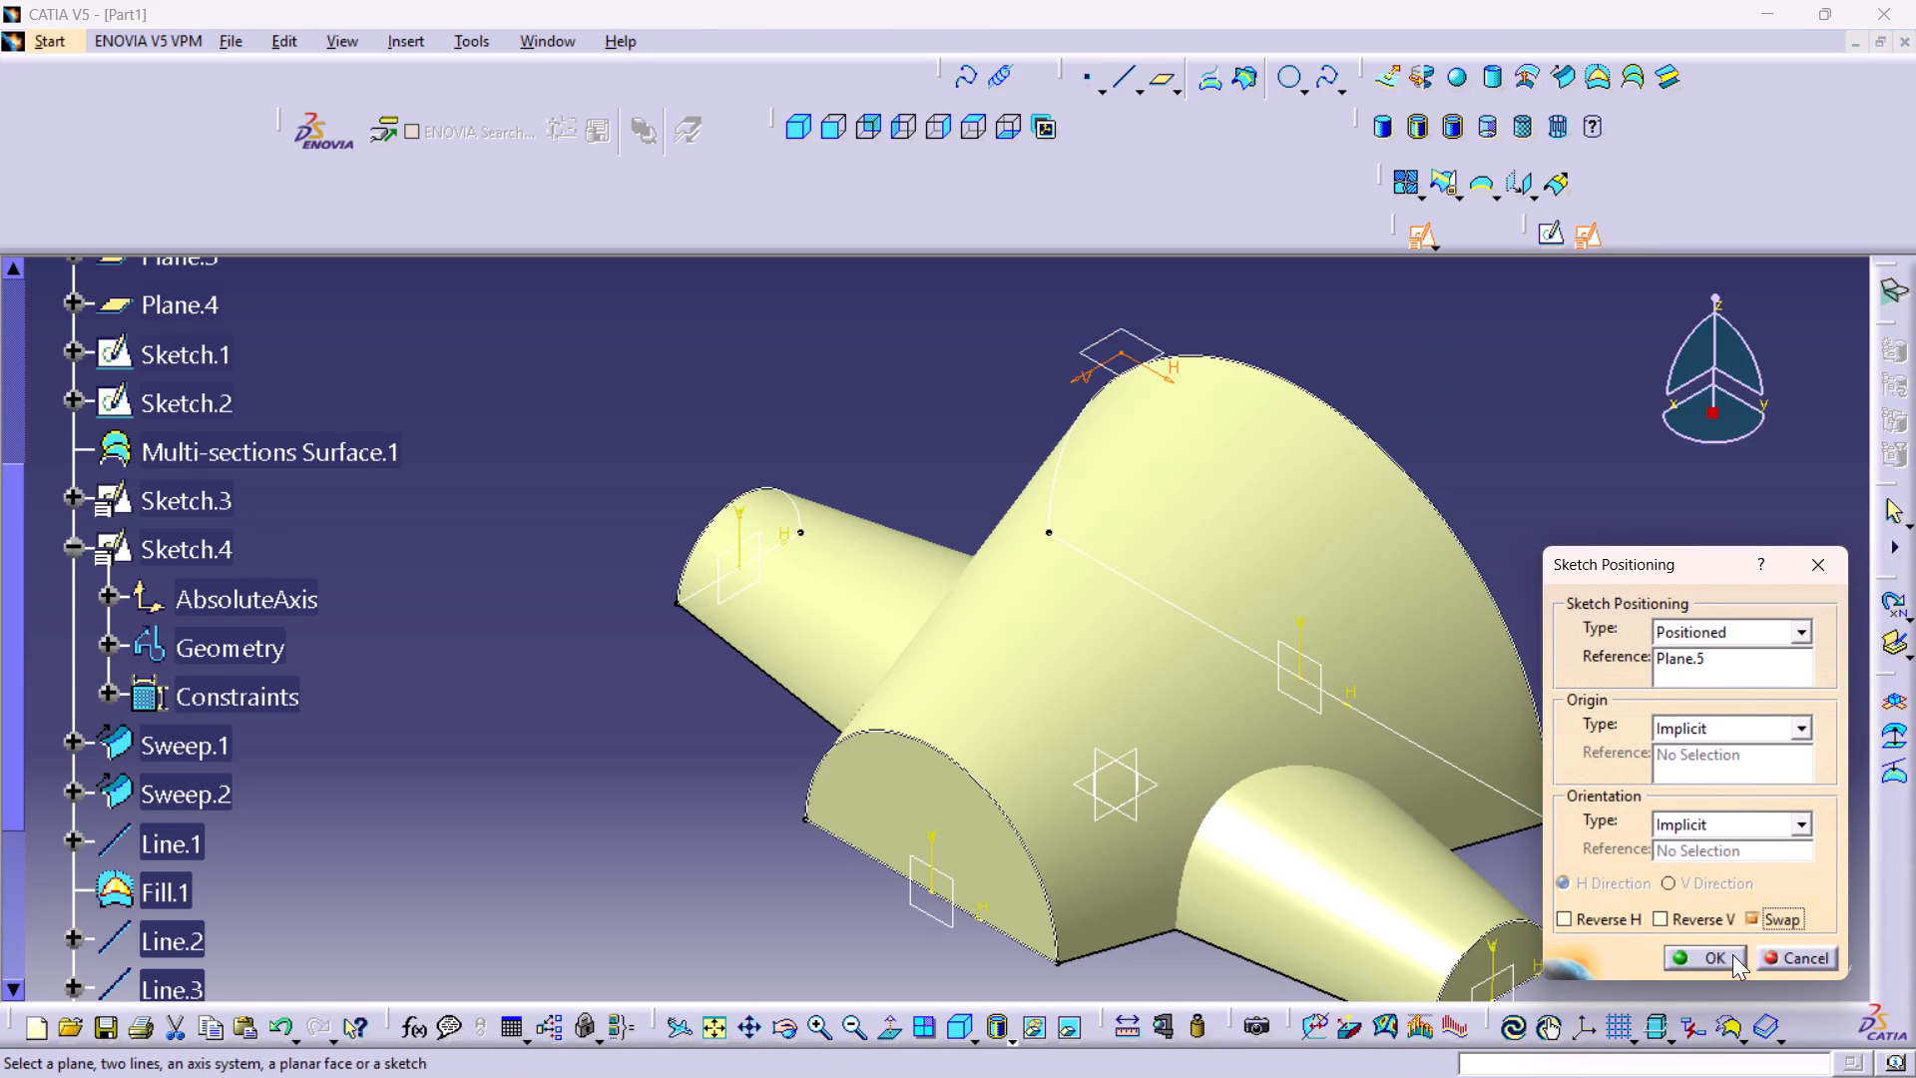
pyautogui.click(1712, 917)
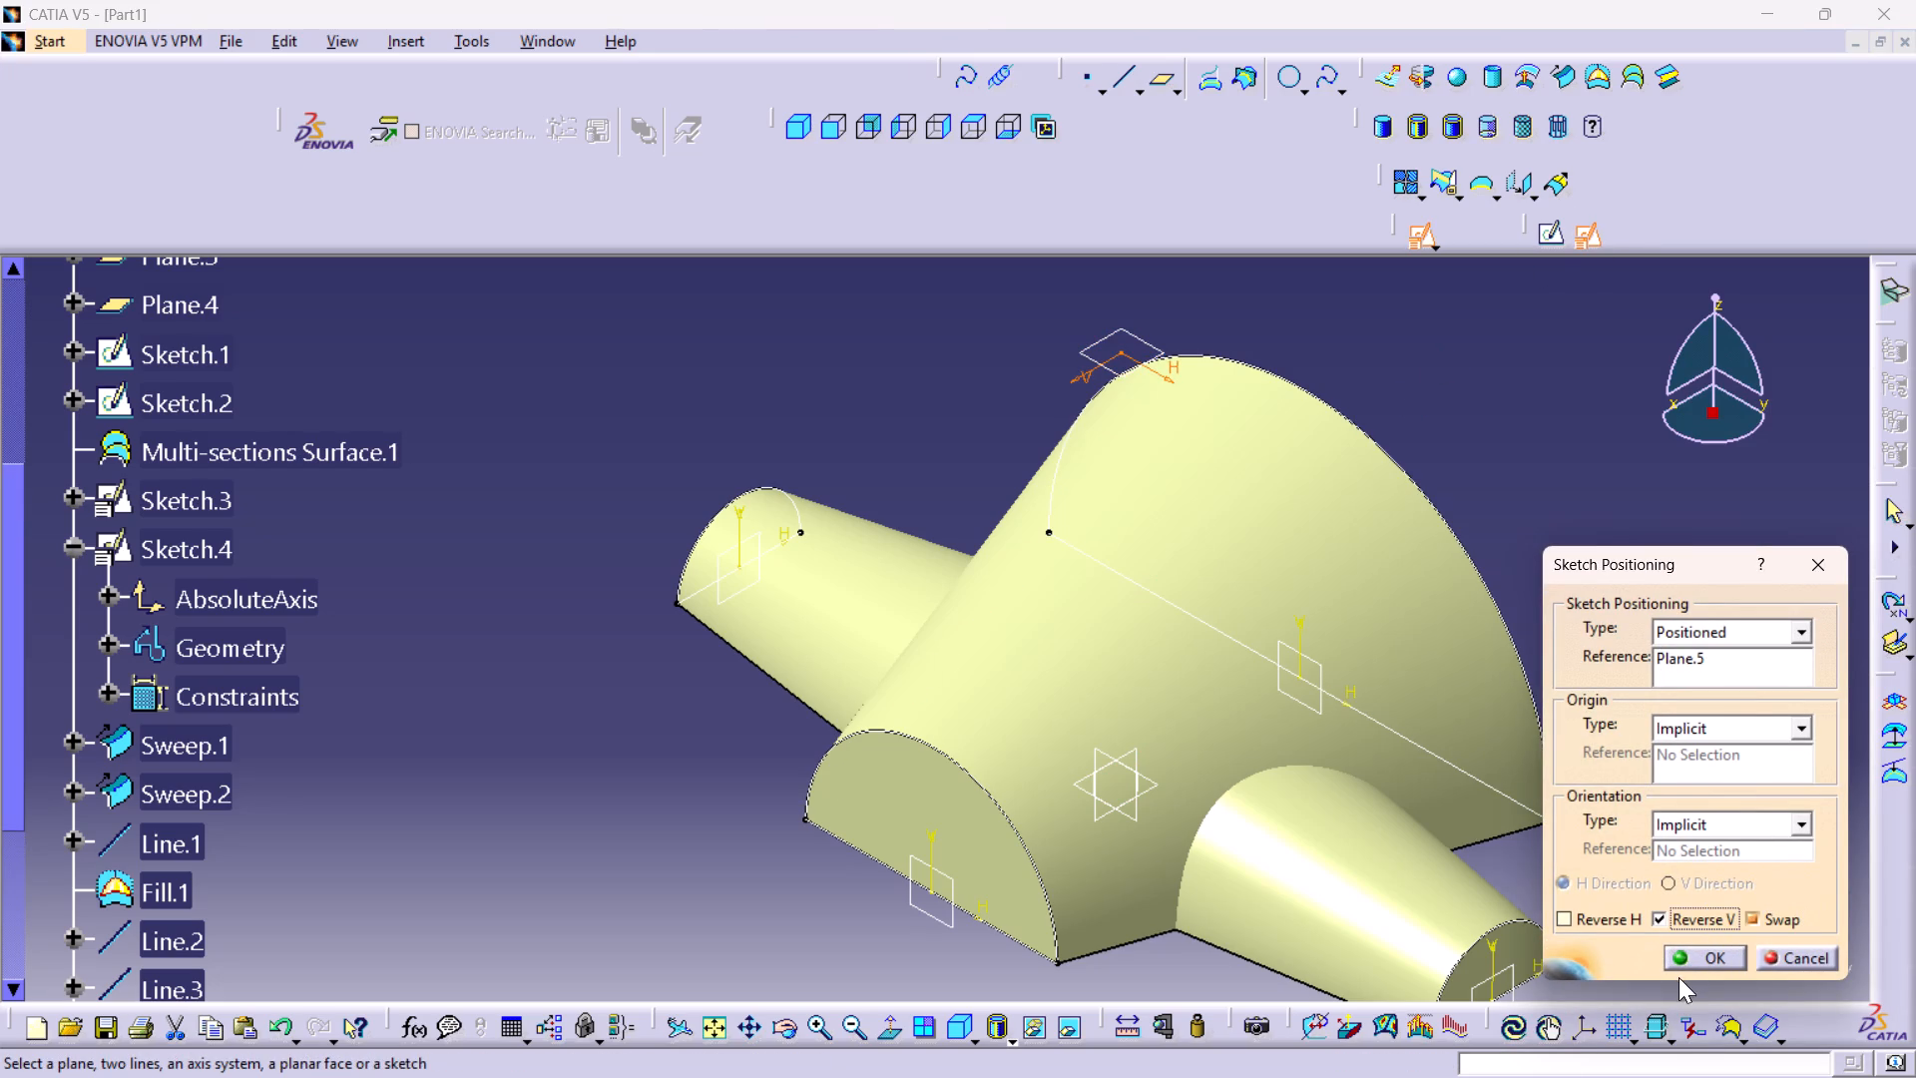
pyautogui.click(1678, 956)
# Sketch a circle centred close to the sketch origin, above the main surface.
pyautogui.moveTo(1069, 421); pyautogui.dragTo(1417, 950, button='middle')
pyautogui.scroll(1, 1187, 602)
pyautogui.moveTo(1209, 658); pyautogui.dragTo(1417, 982, button='middle')
pyautogui.moveTo(1226, 598); pyautogui.dragTo(1226, 640, button='middle')
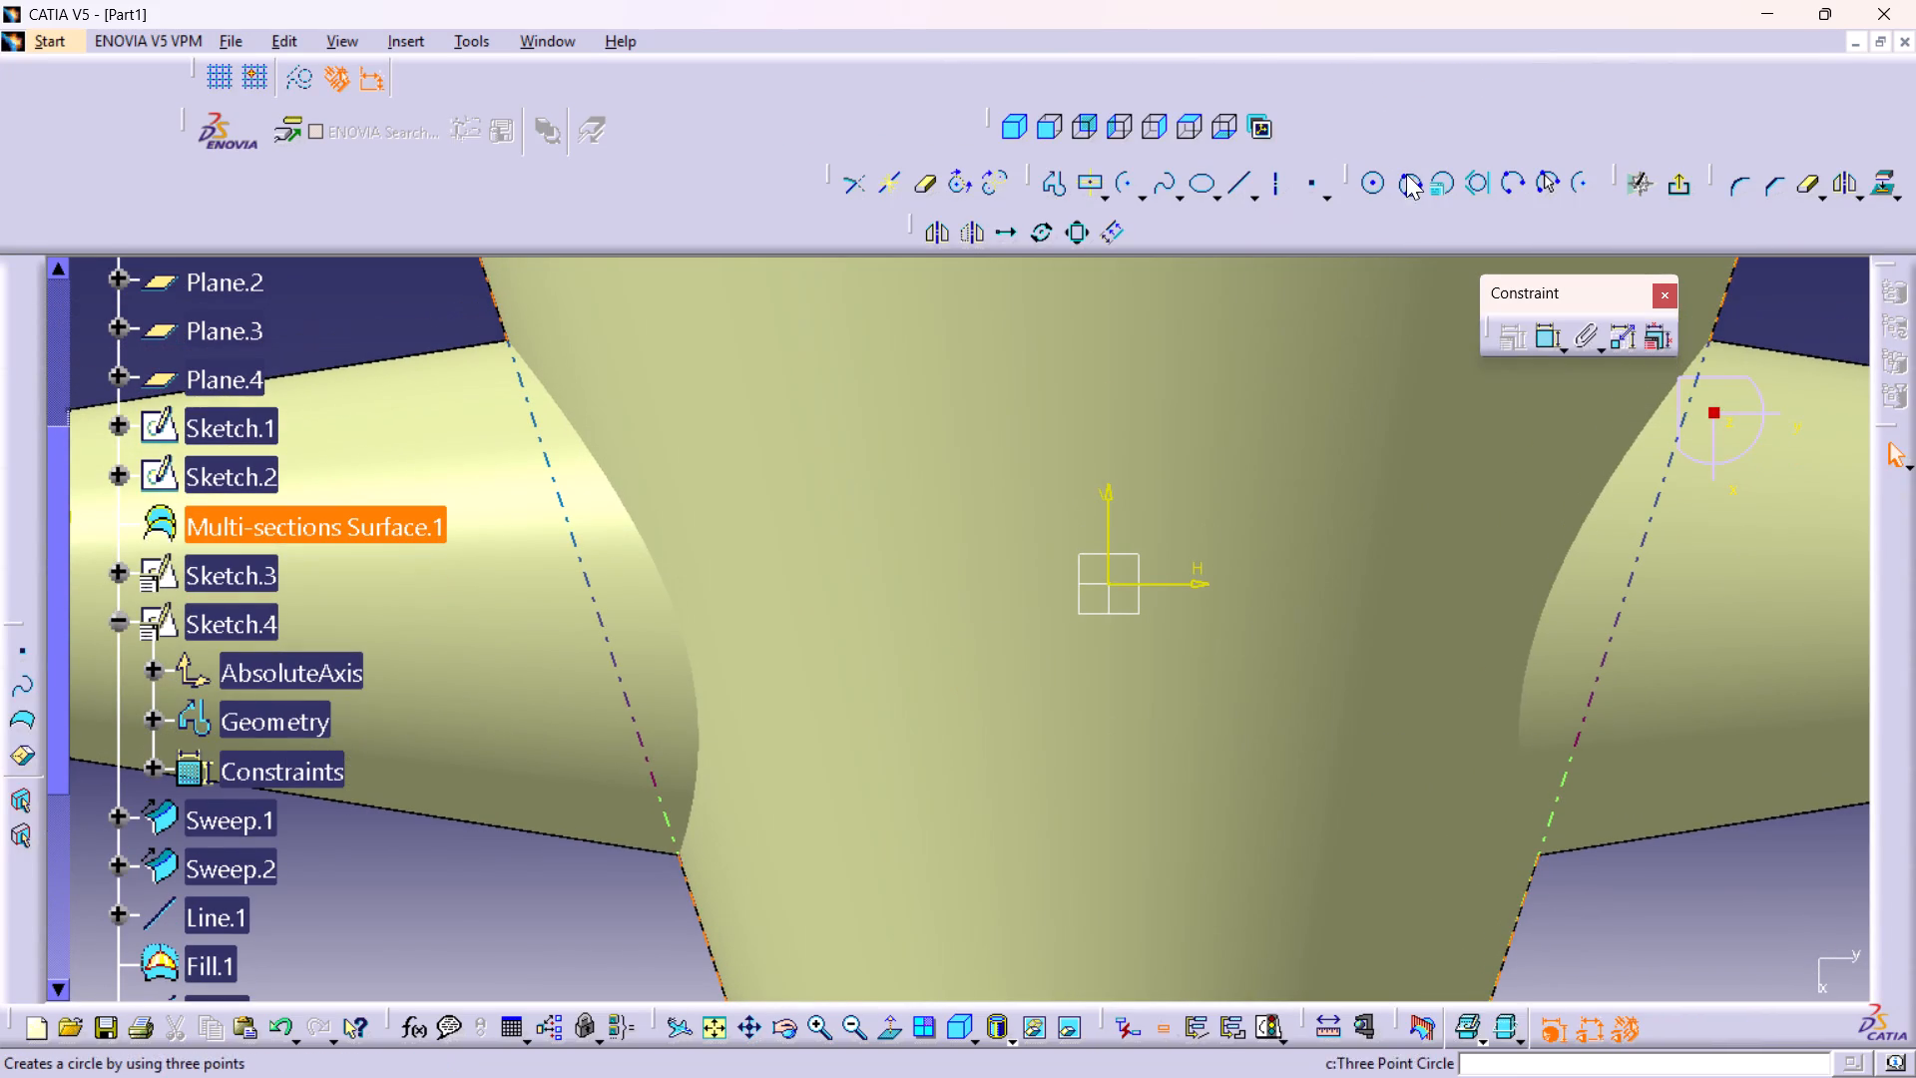
pyautogui.doubleClick(1371, 181)
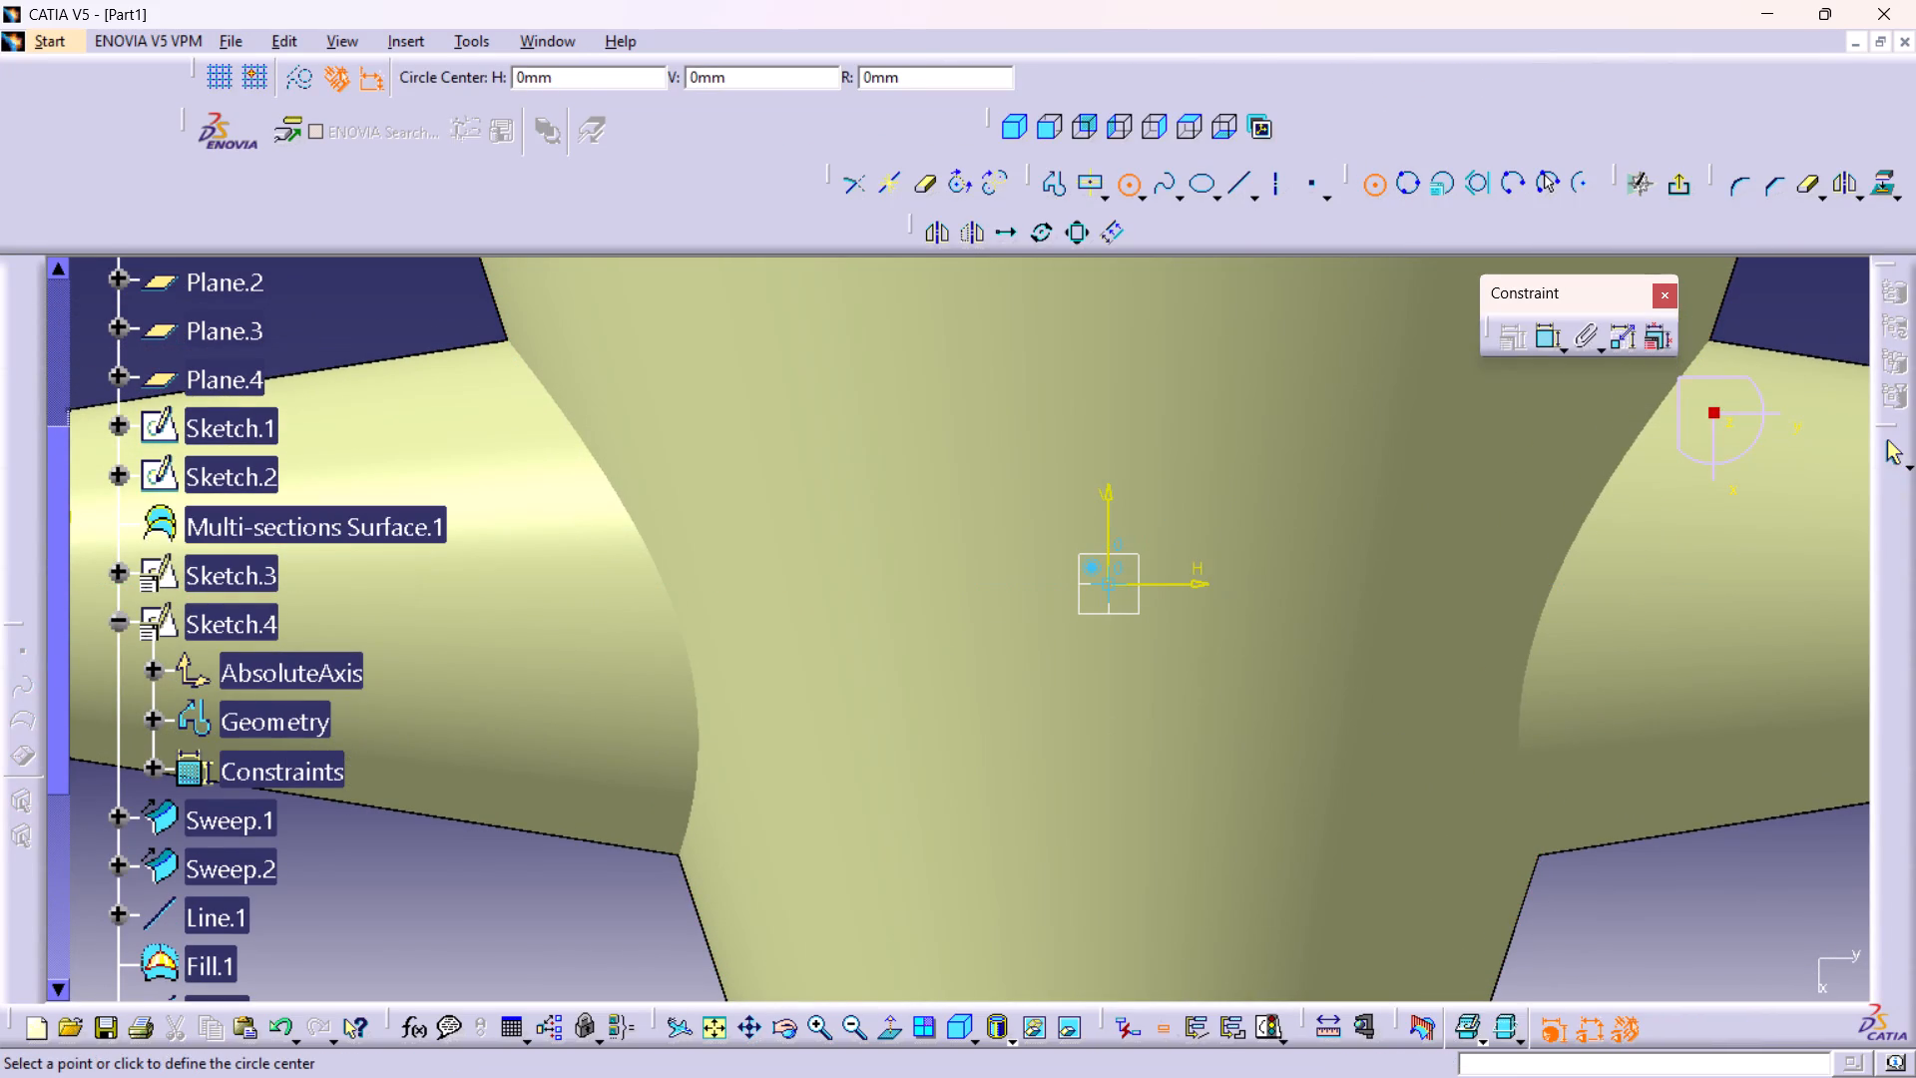
pyautogui.click(1117, 580)
pyautogui.click(1227, 703)
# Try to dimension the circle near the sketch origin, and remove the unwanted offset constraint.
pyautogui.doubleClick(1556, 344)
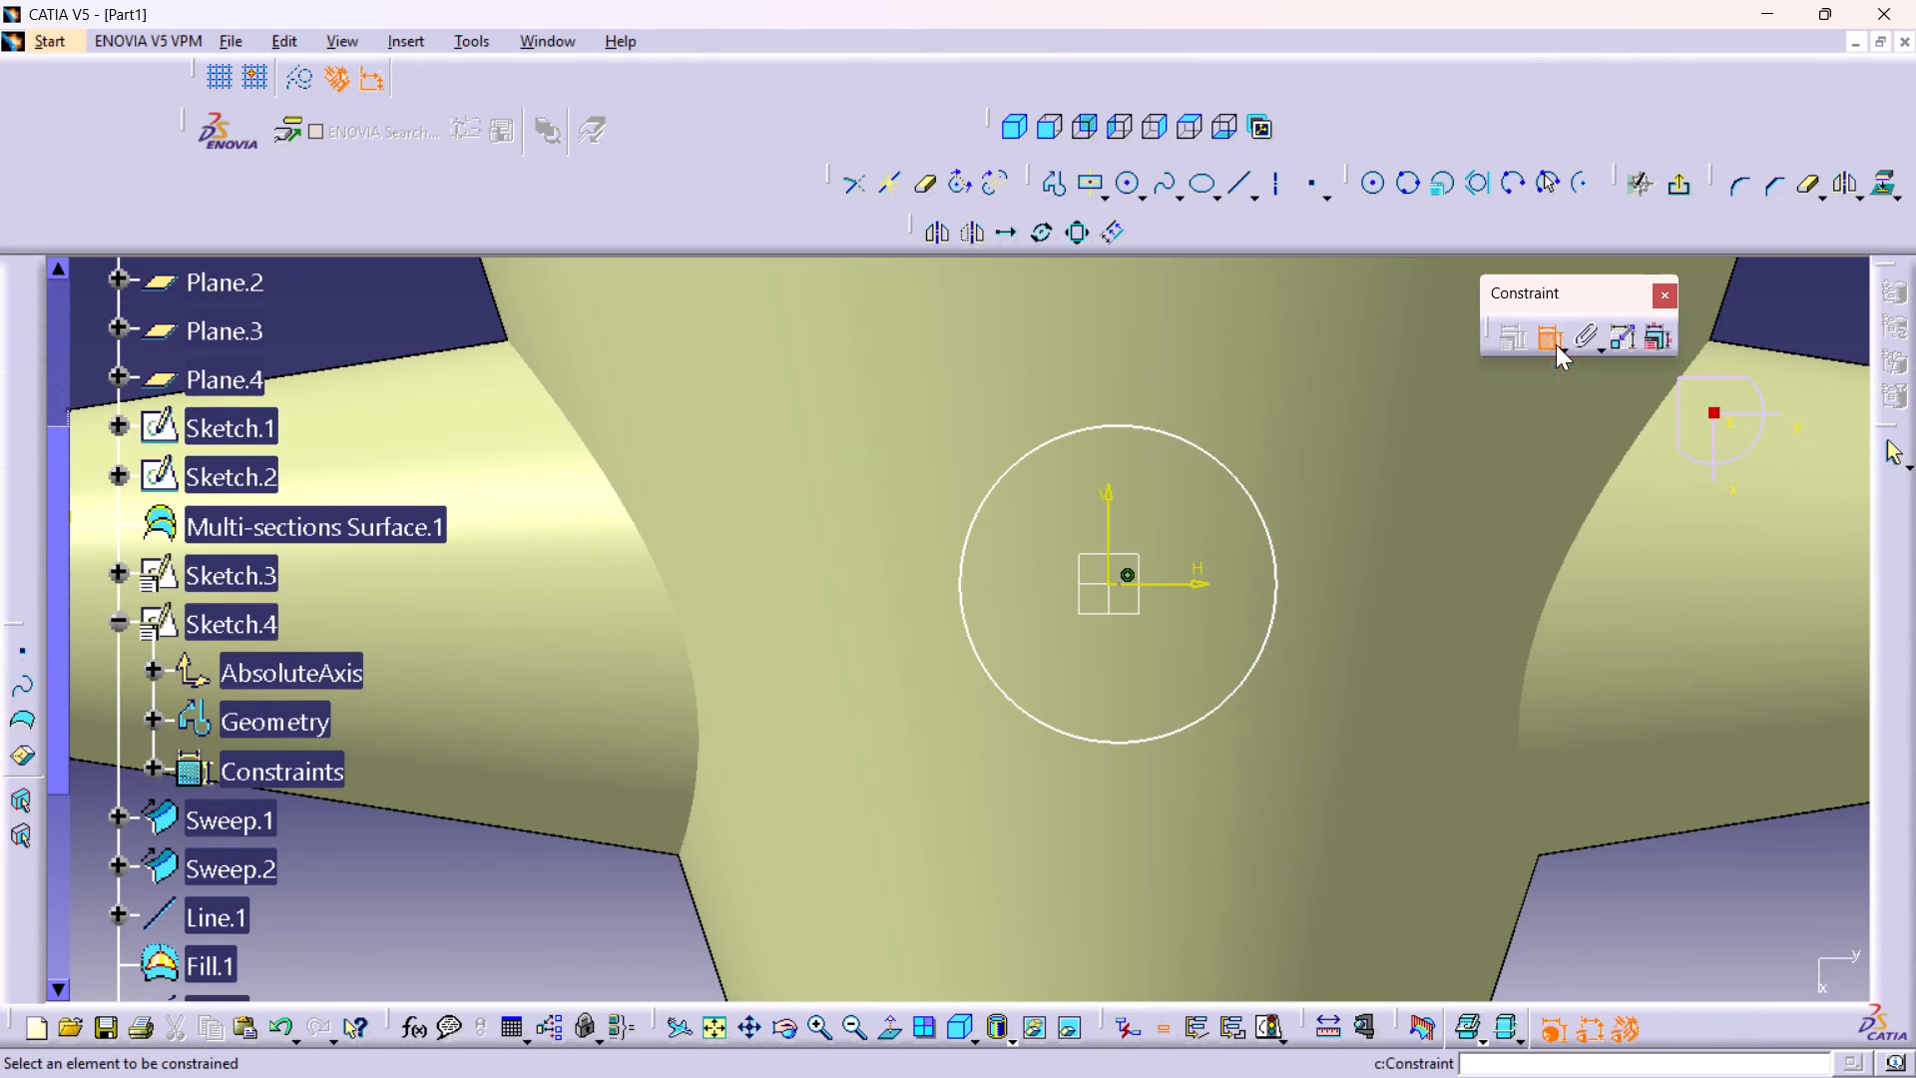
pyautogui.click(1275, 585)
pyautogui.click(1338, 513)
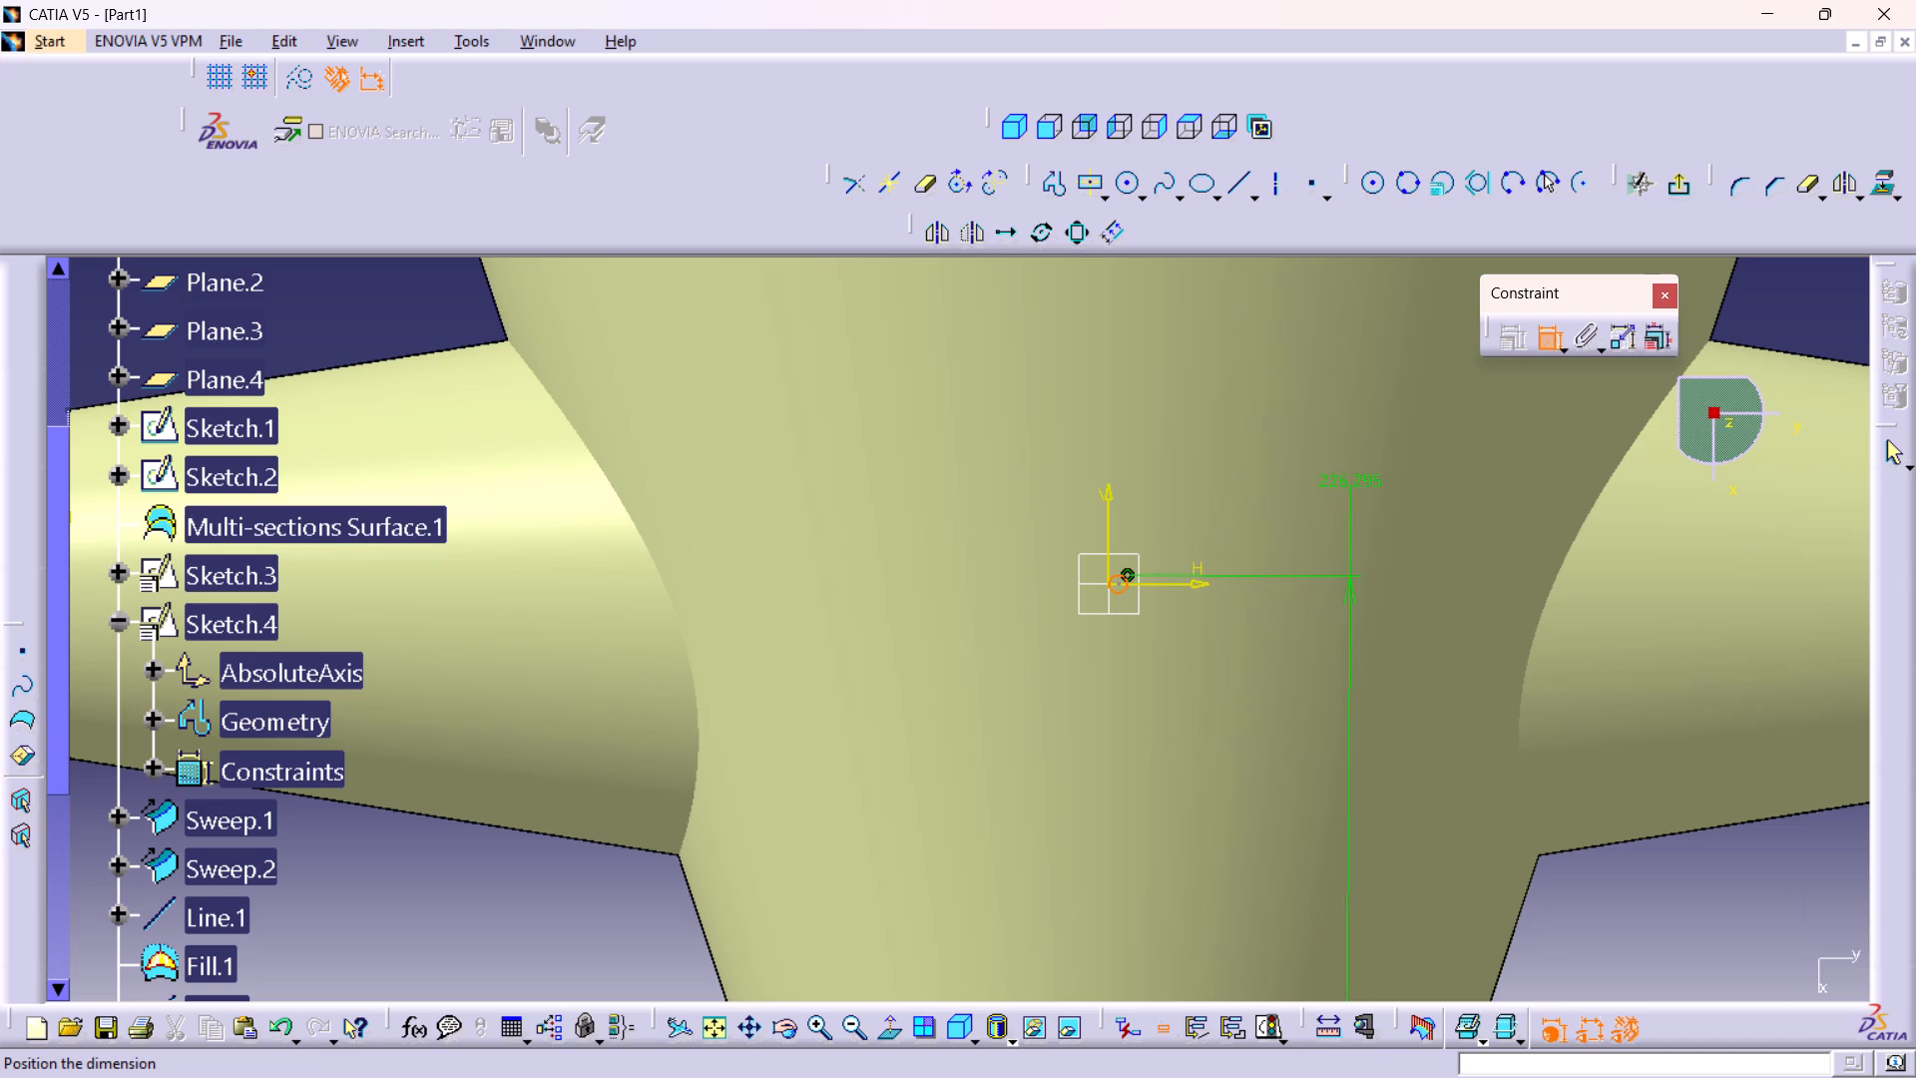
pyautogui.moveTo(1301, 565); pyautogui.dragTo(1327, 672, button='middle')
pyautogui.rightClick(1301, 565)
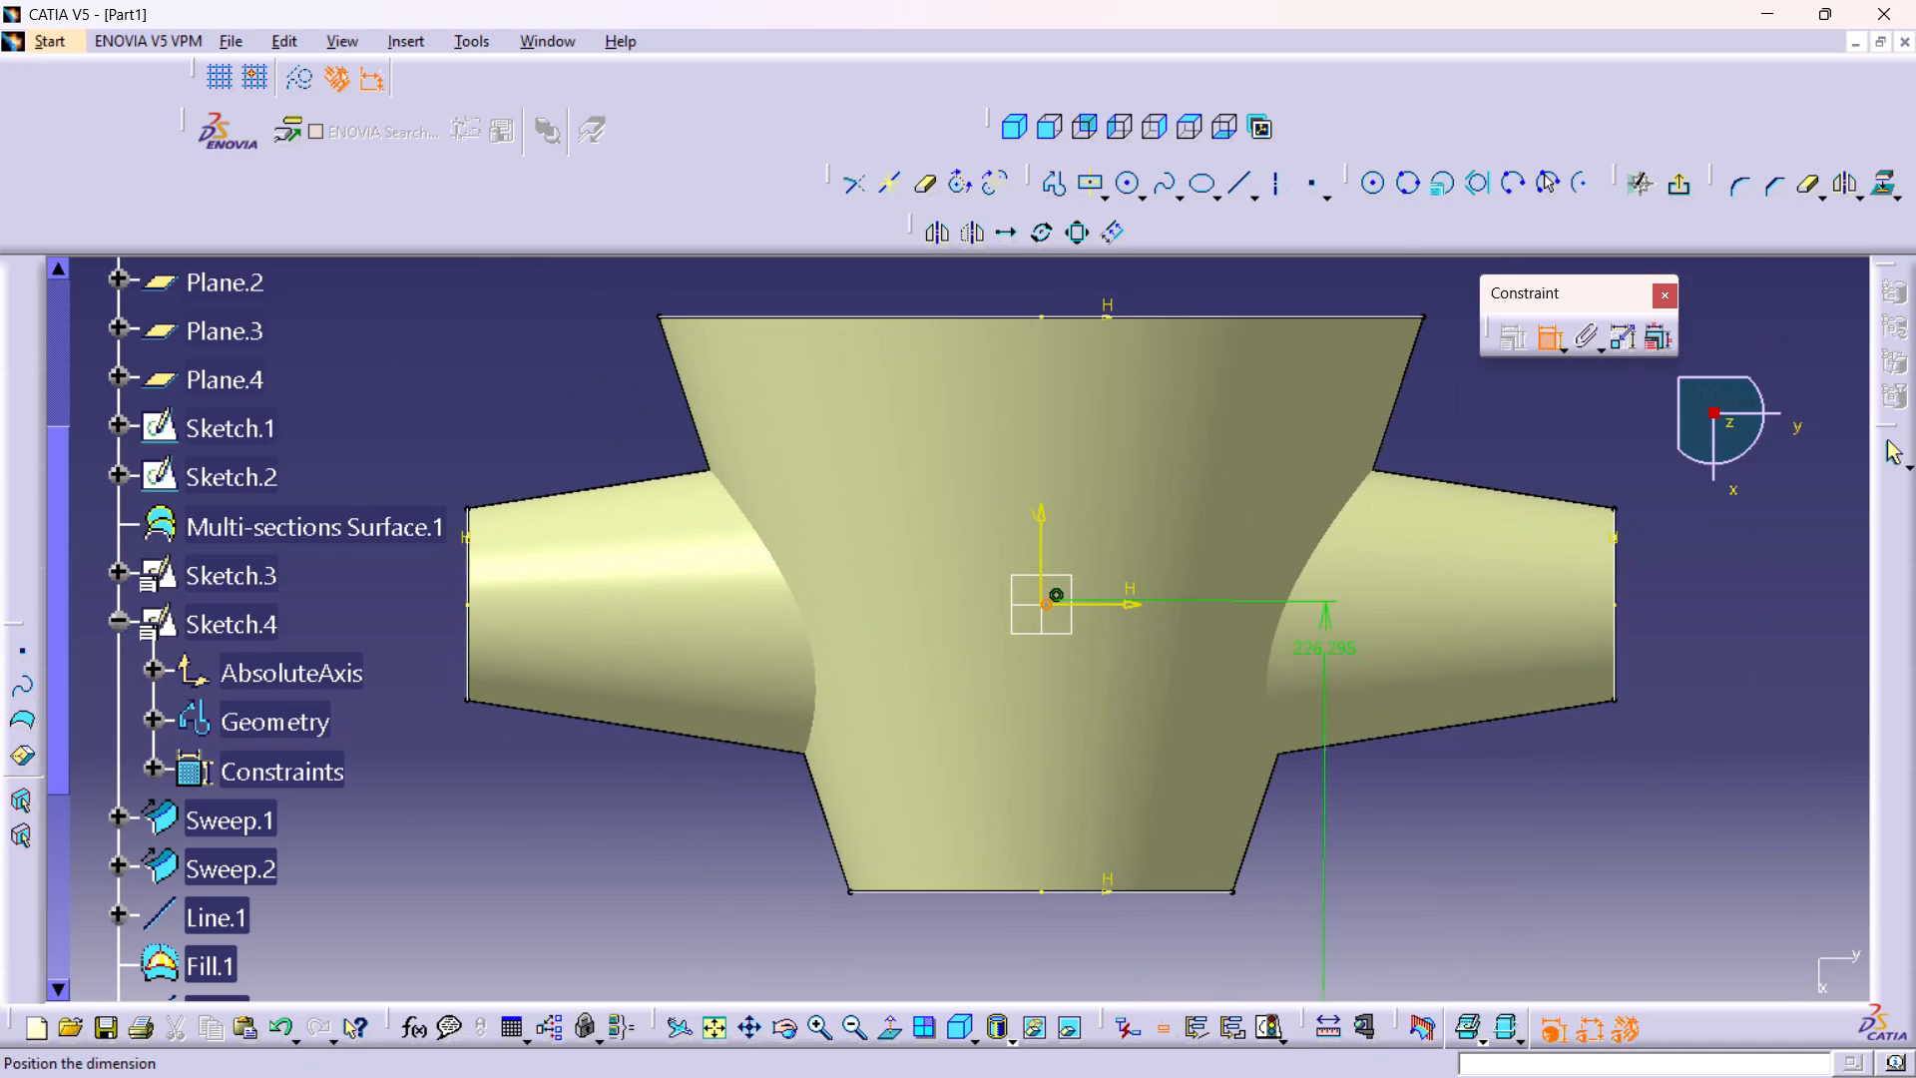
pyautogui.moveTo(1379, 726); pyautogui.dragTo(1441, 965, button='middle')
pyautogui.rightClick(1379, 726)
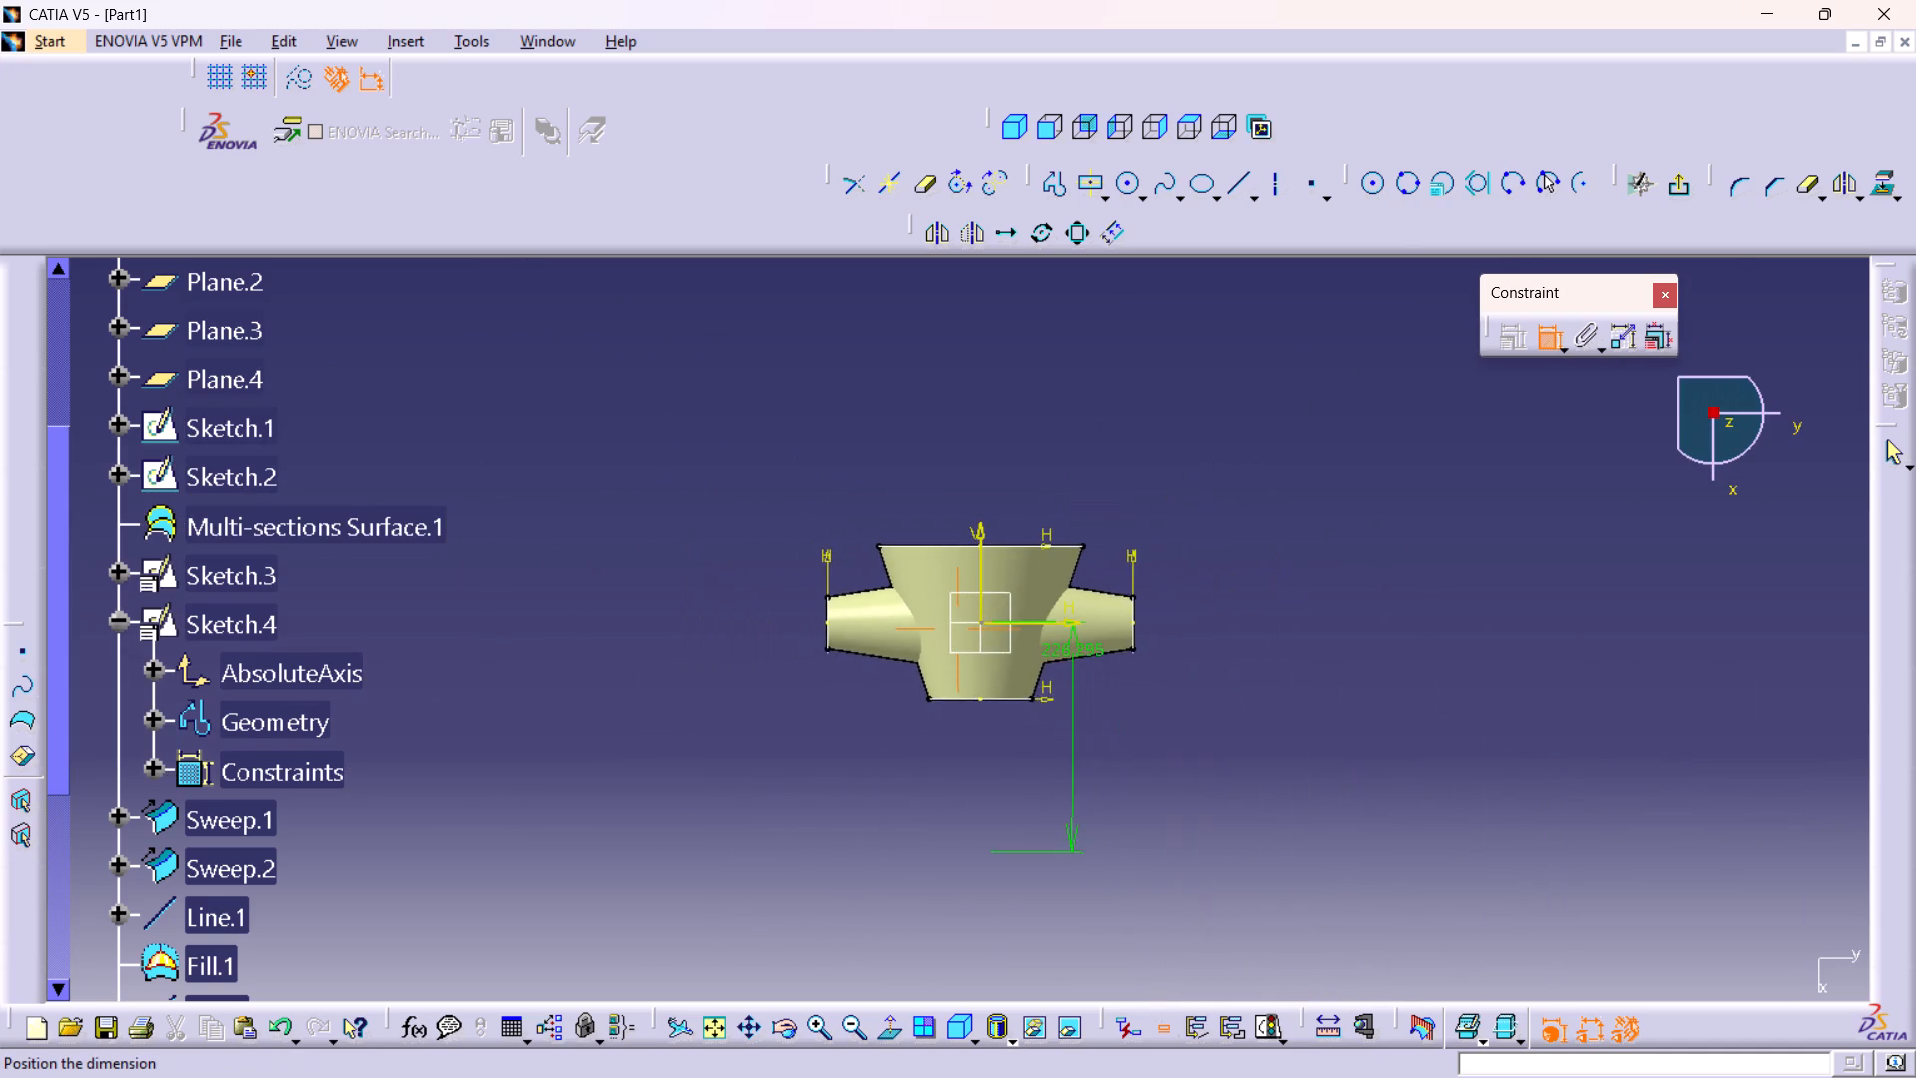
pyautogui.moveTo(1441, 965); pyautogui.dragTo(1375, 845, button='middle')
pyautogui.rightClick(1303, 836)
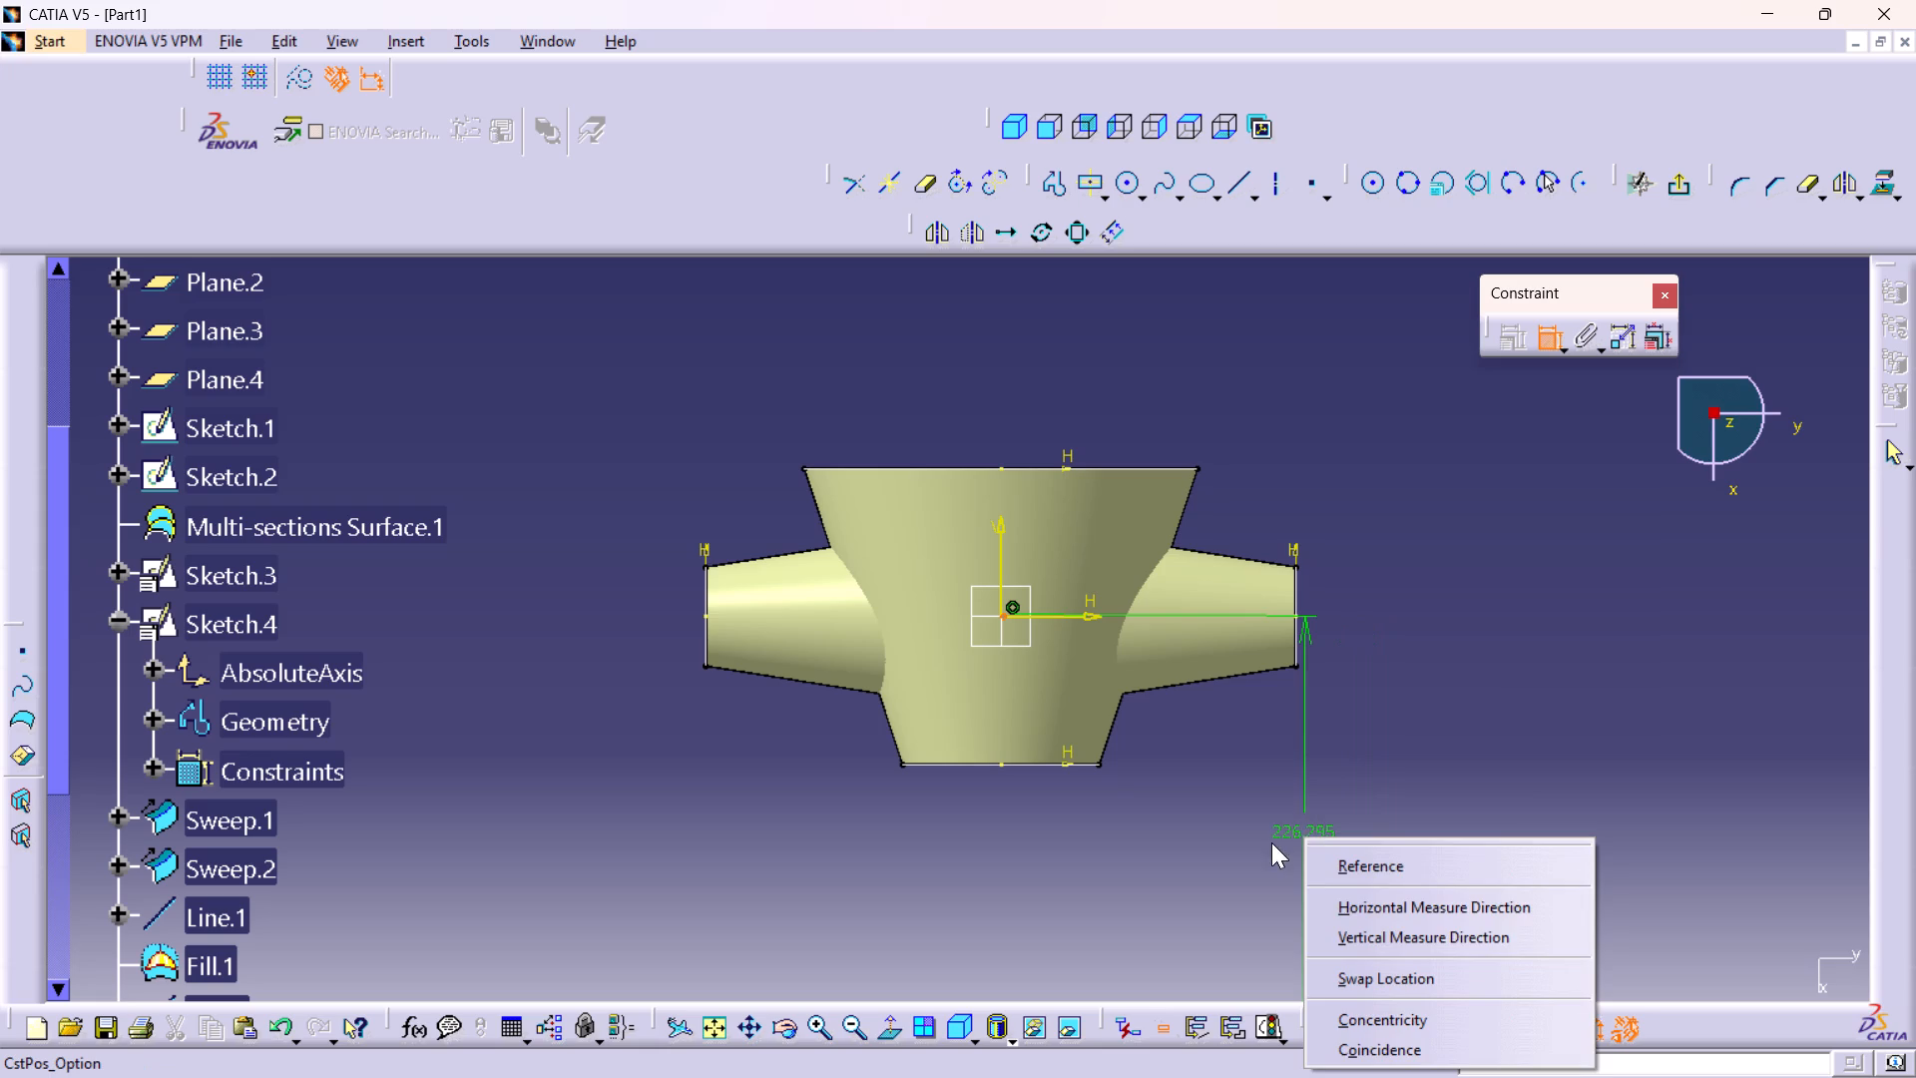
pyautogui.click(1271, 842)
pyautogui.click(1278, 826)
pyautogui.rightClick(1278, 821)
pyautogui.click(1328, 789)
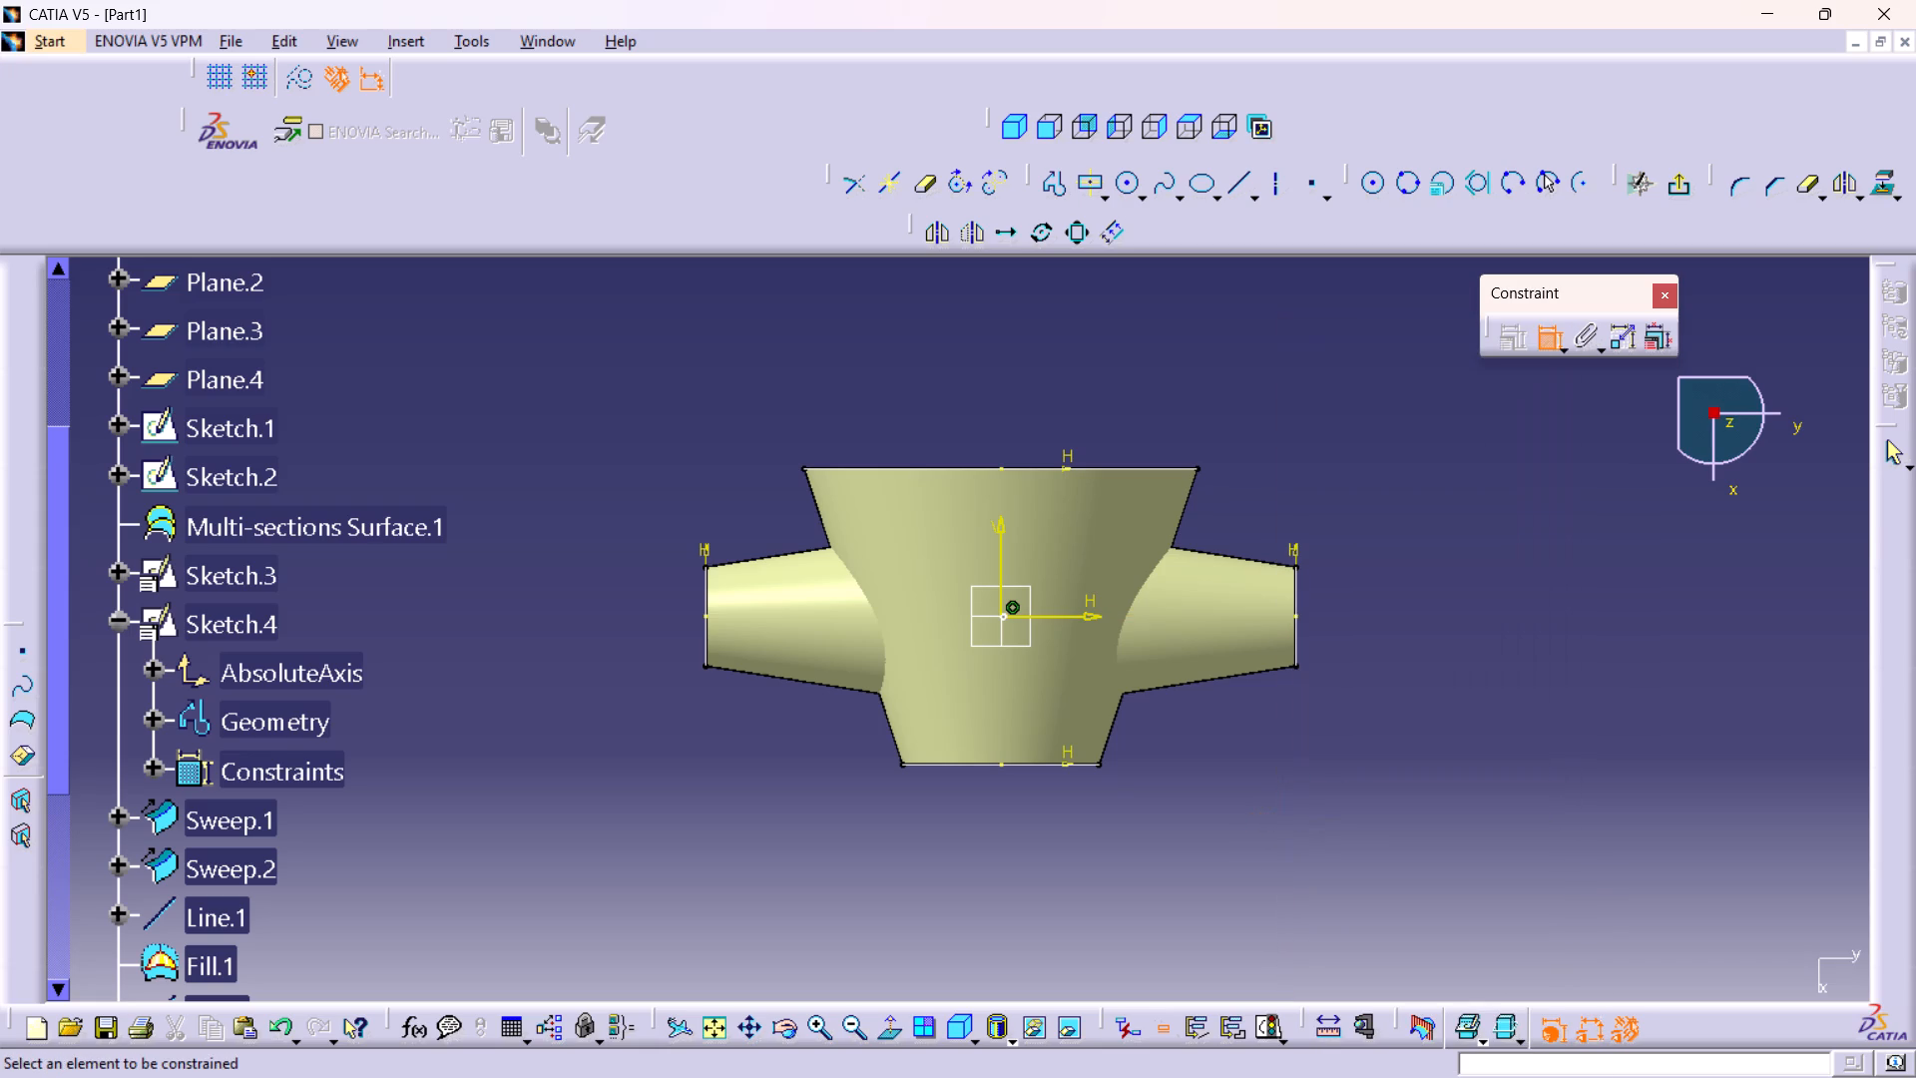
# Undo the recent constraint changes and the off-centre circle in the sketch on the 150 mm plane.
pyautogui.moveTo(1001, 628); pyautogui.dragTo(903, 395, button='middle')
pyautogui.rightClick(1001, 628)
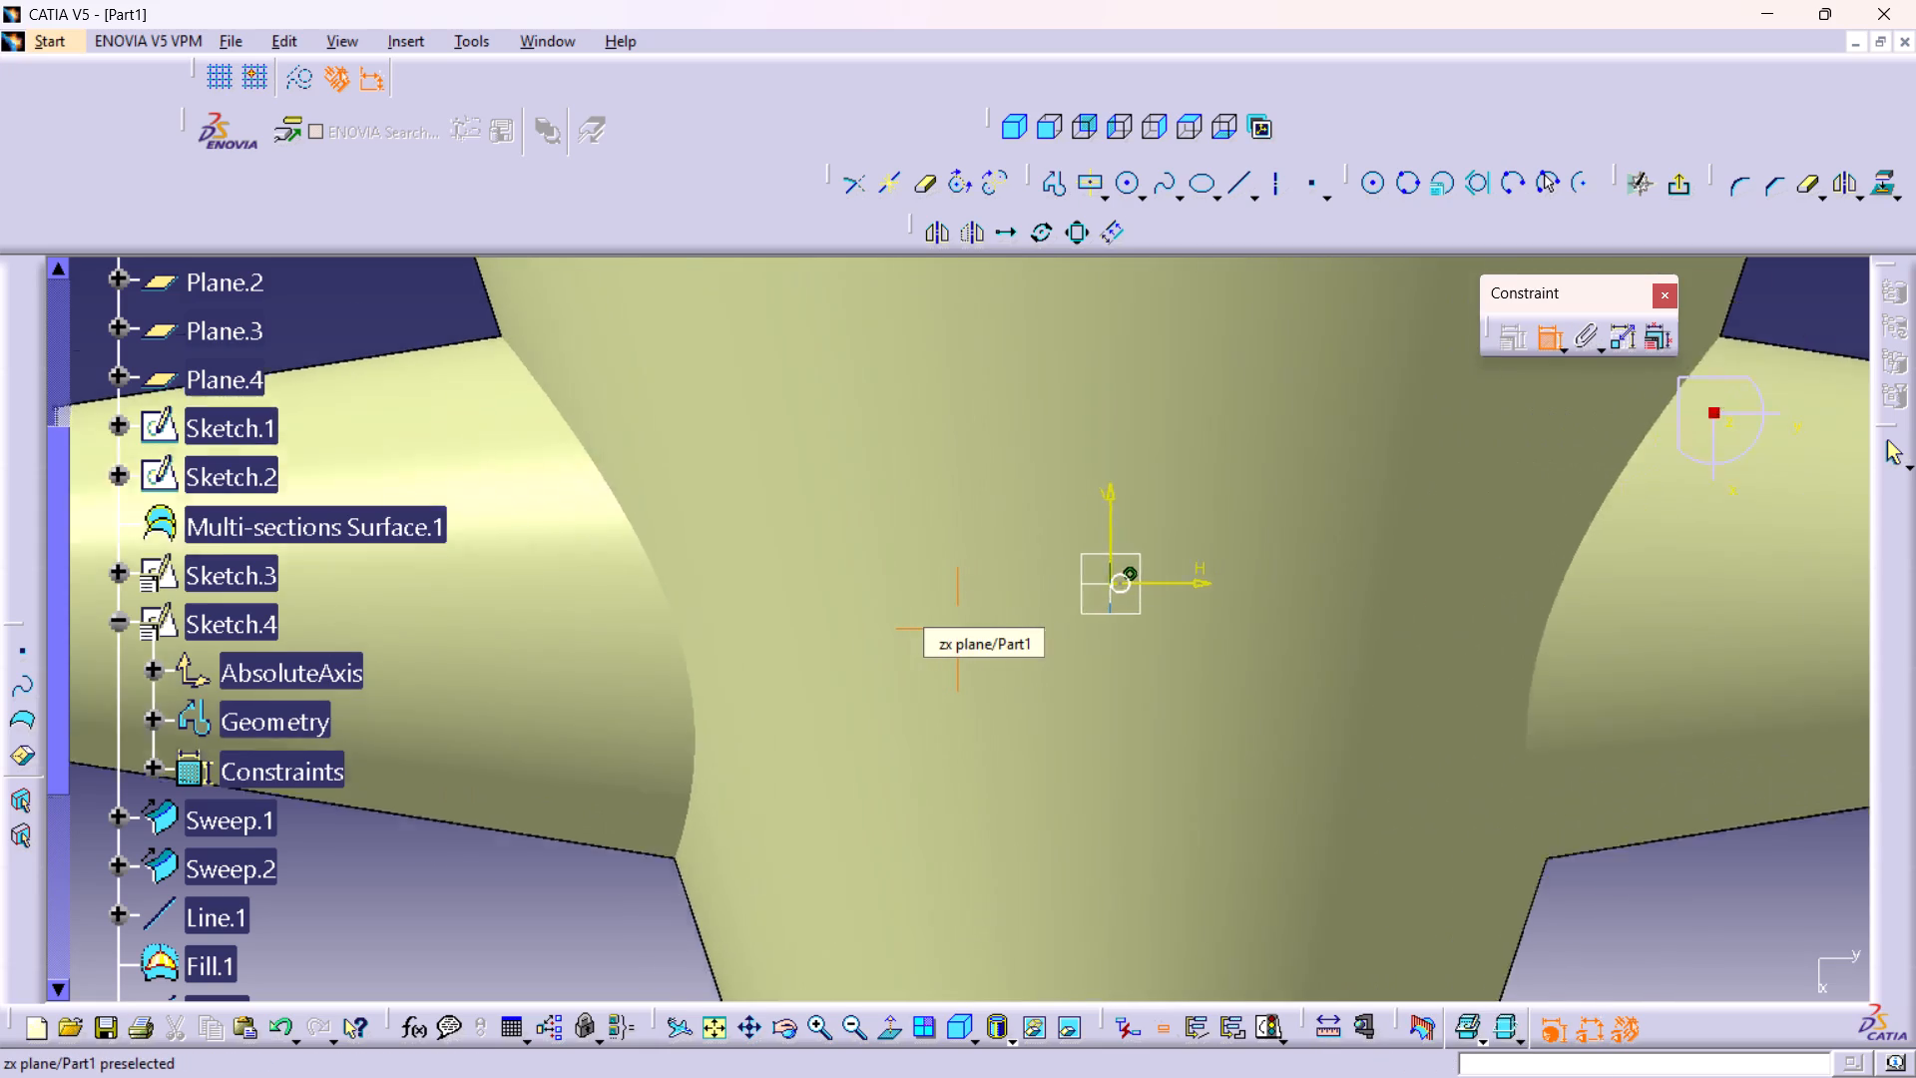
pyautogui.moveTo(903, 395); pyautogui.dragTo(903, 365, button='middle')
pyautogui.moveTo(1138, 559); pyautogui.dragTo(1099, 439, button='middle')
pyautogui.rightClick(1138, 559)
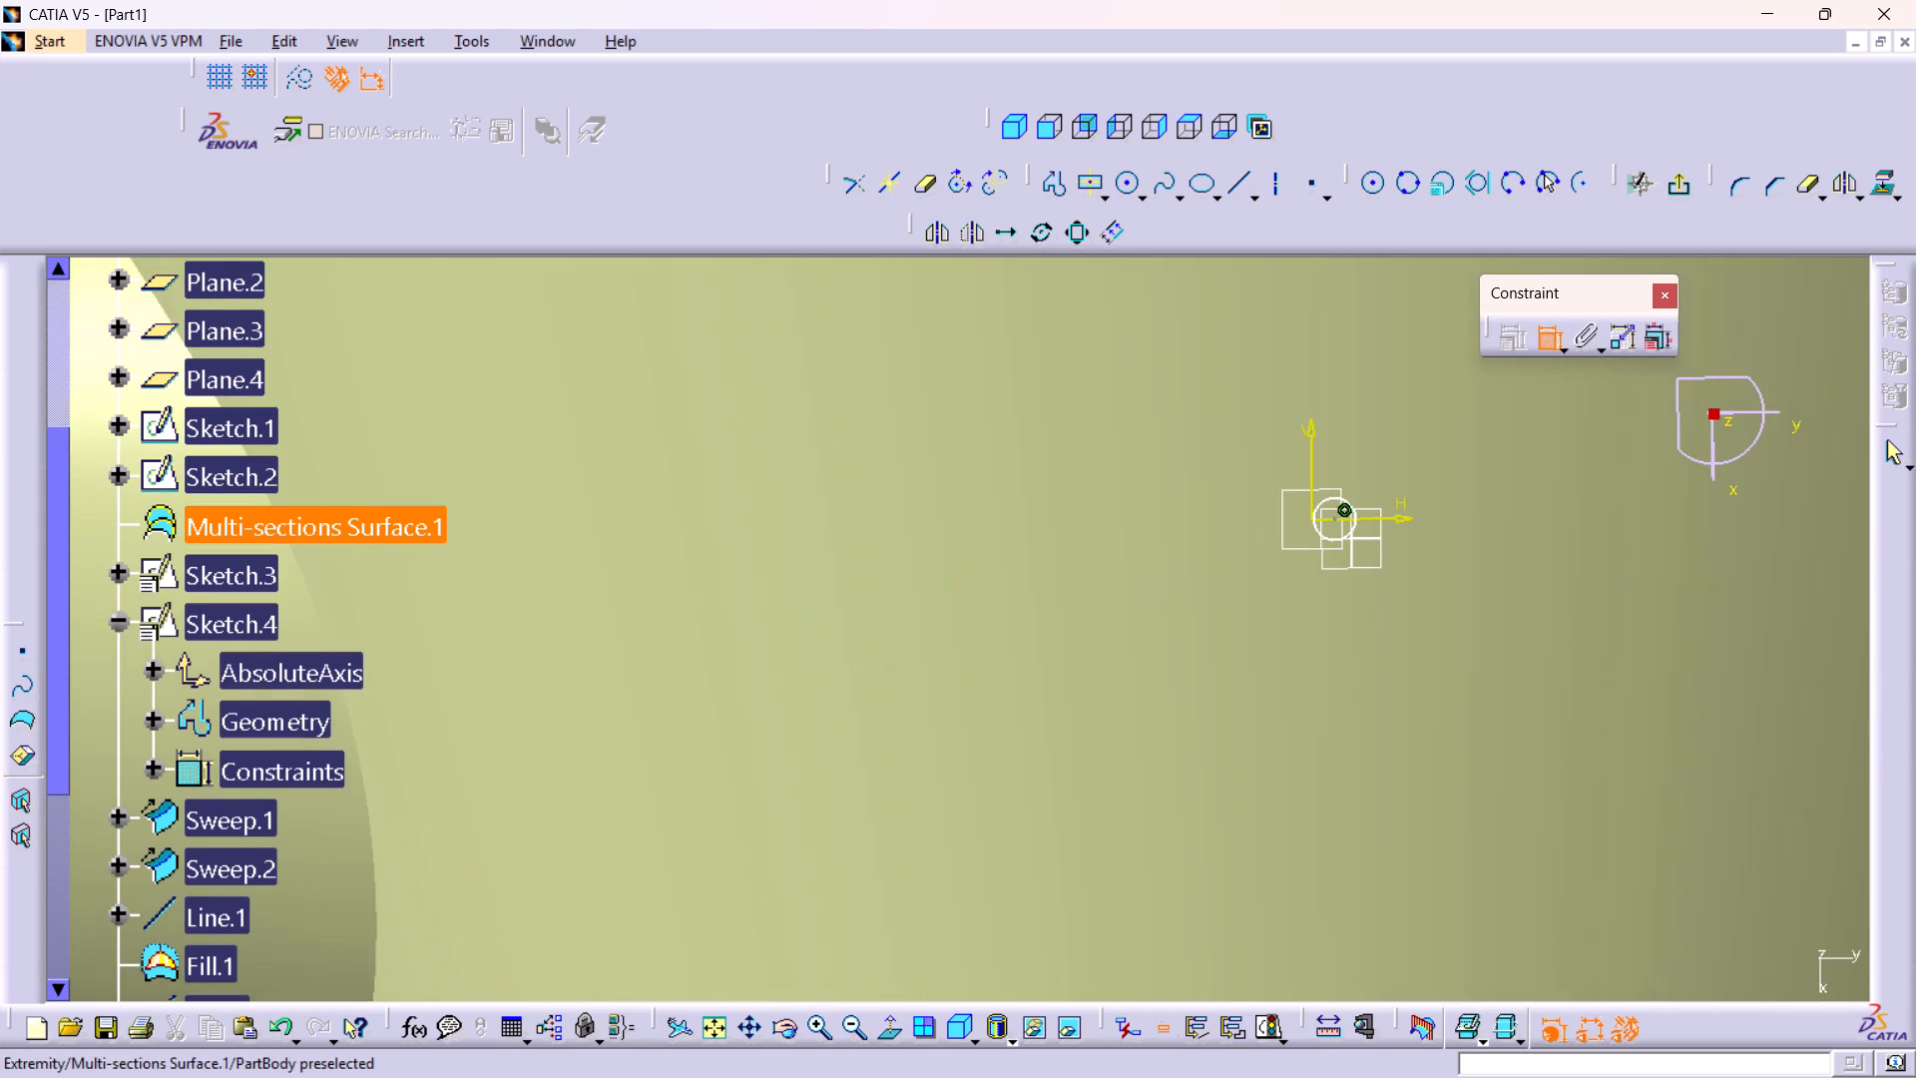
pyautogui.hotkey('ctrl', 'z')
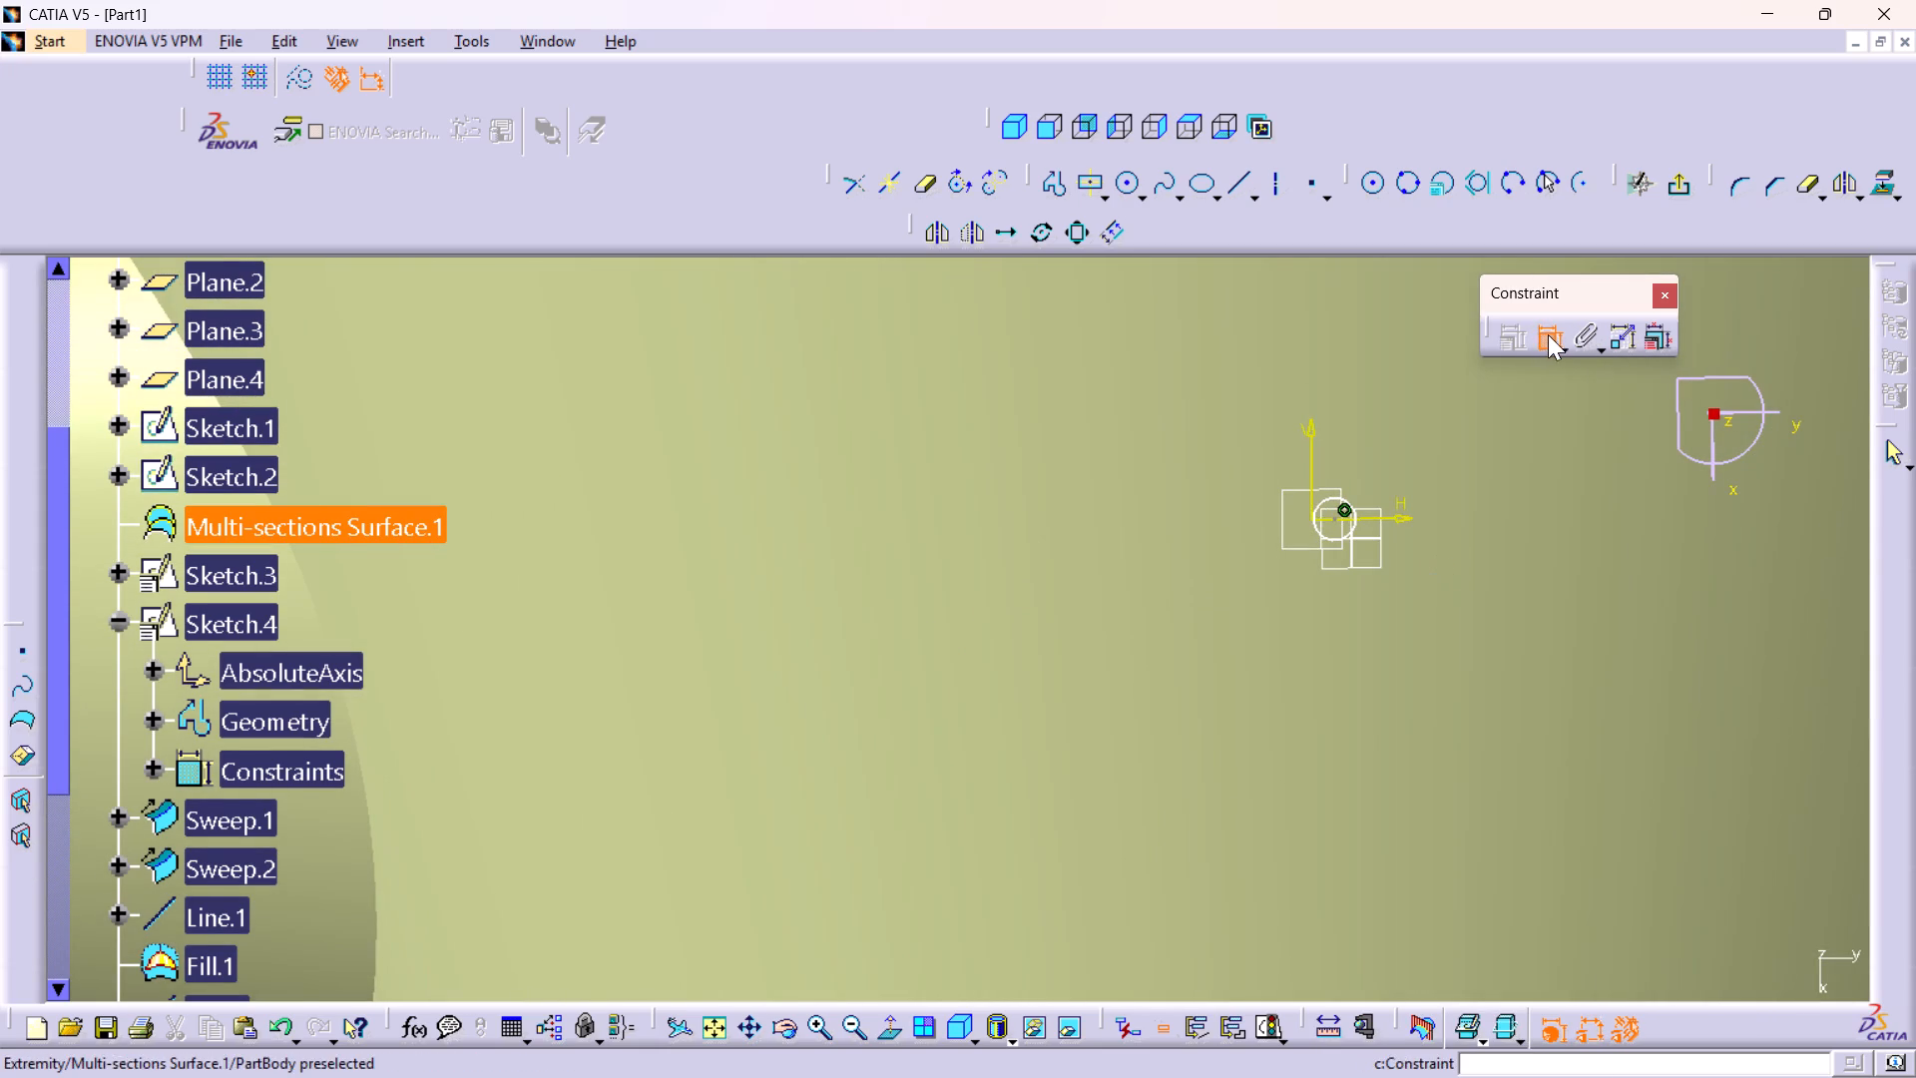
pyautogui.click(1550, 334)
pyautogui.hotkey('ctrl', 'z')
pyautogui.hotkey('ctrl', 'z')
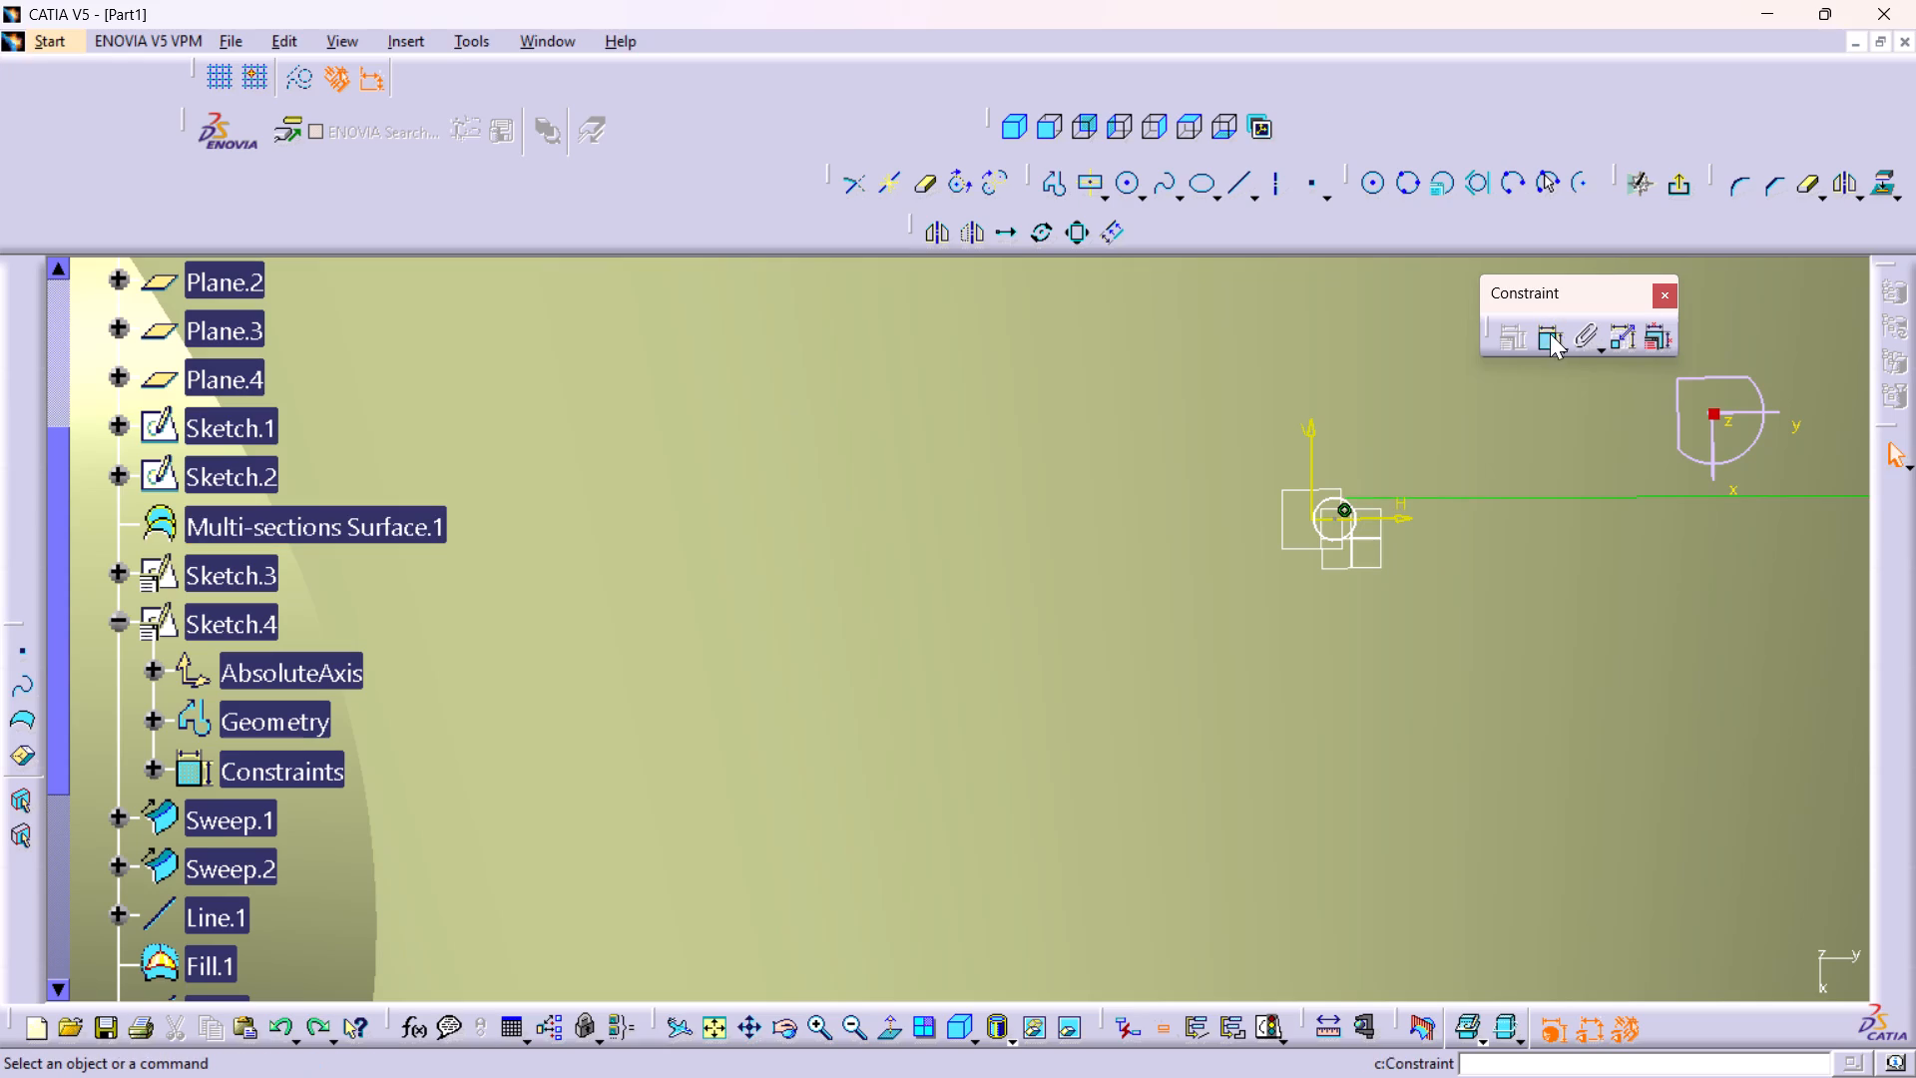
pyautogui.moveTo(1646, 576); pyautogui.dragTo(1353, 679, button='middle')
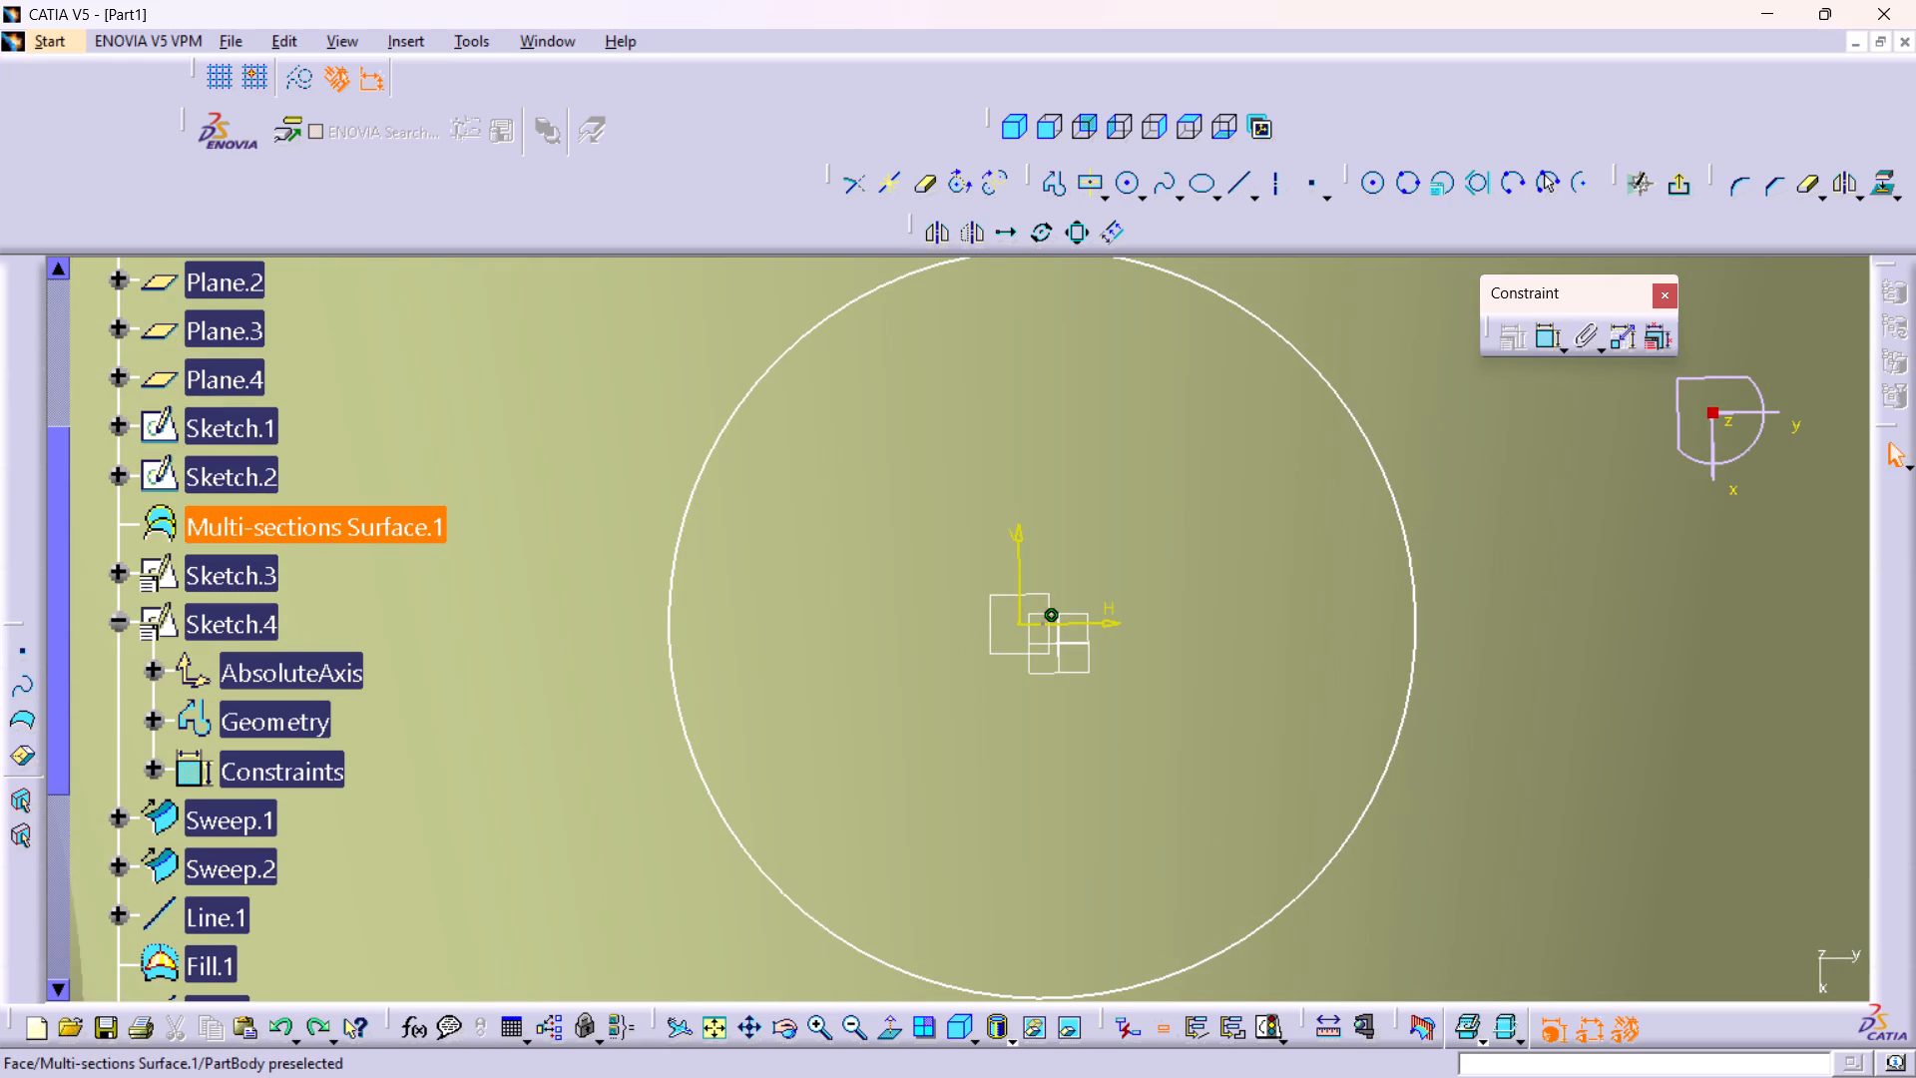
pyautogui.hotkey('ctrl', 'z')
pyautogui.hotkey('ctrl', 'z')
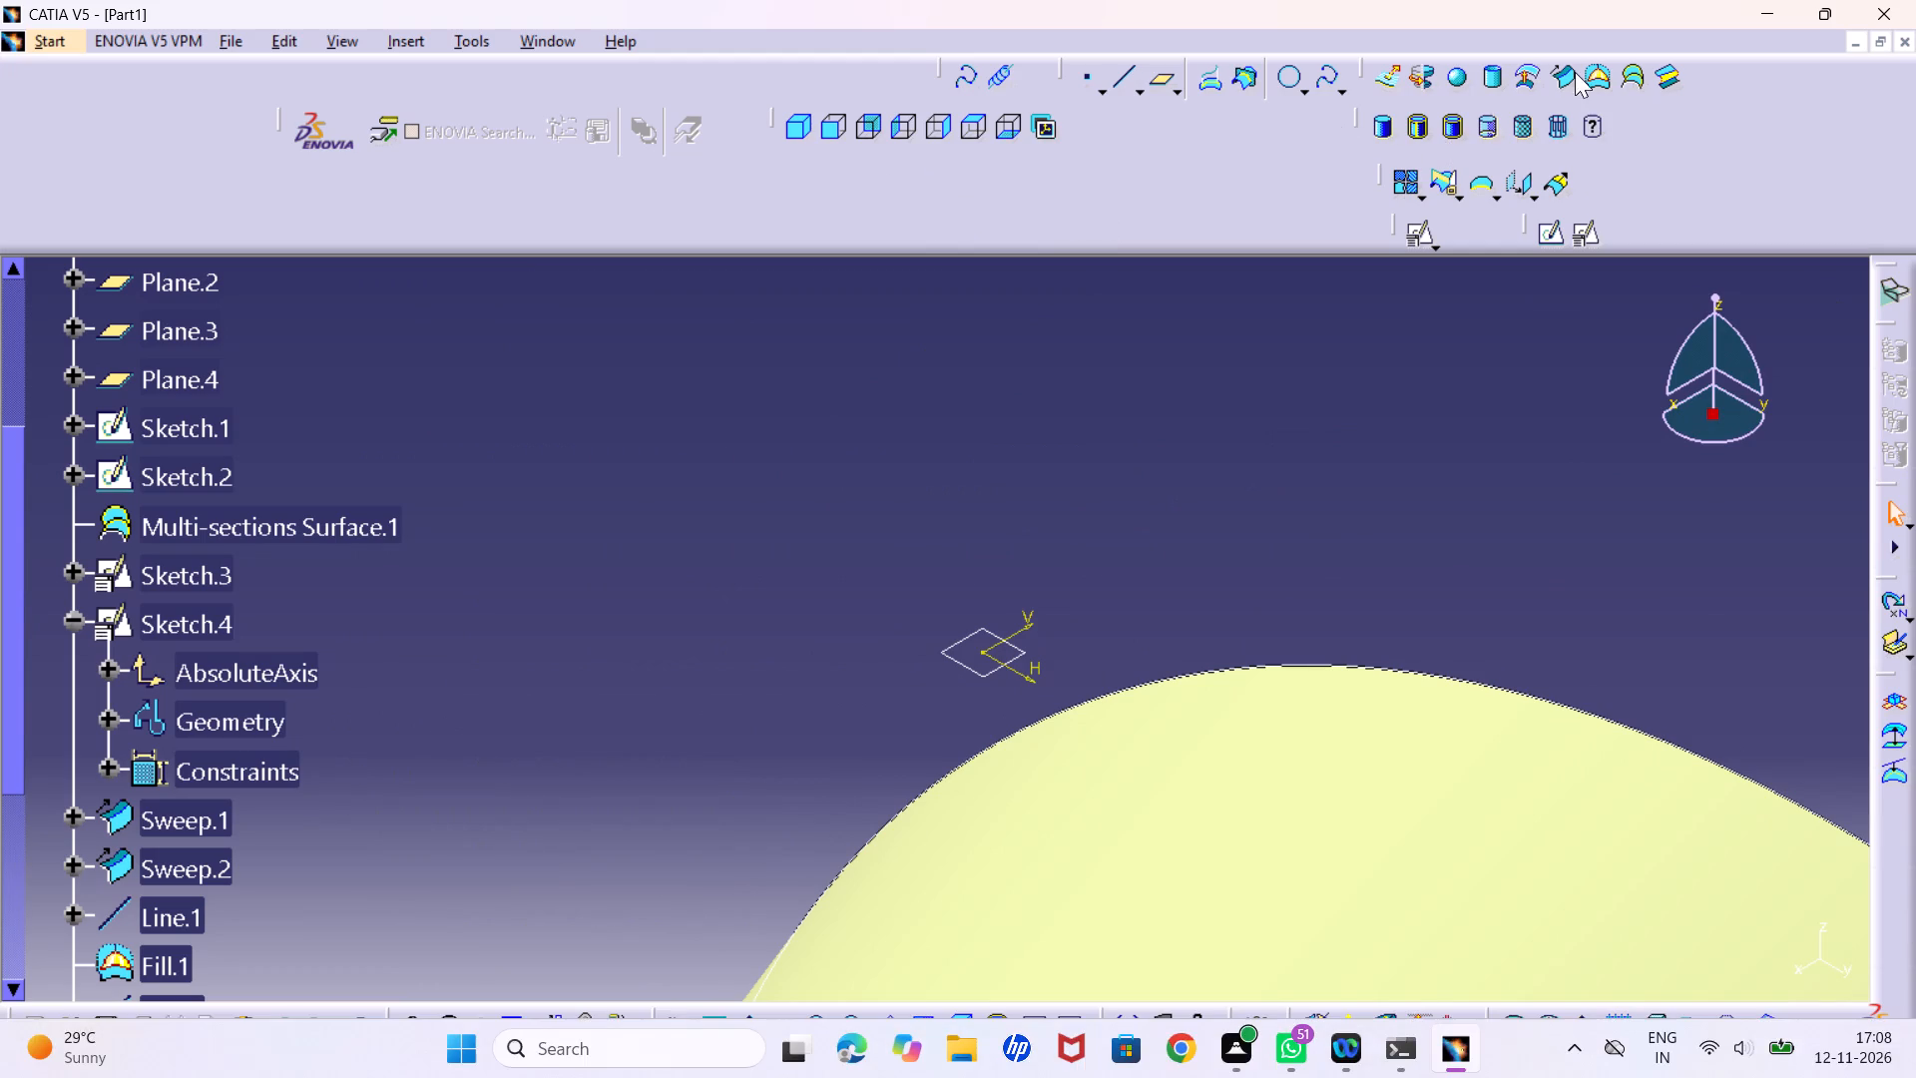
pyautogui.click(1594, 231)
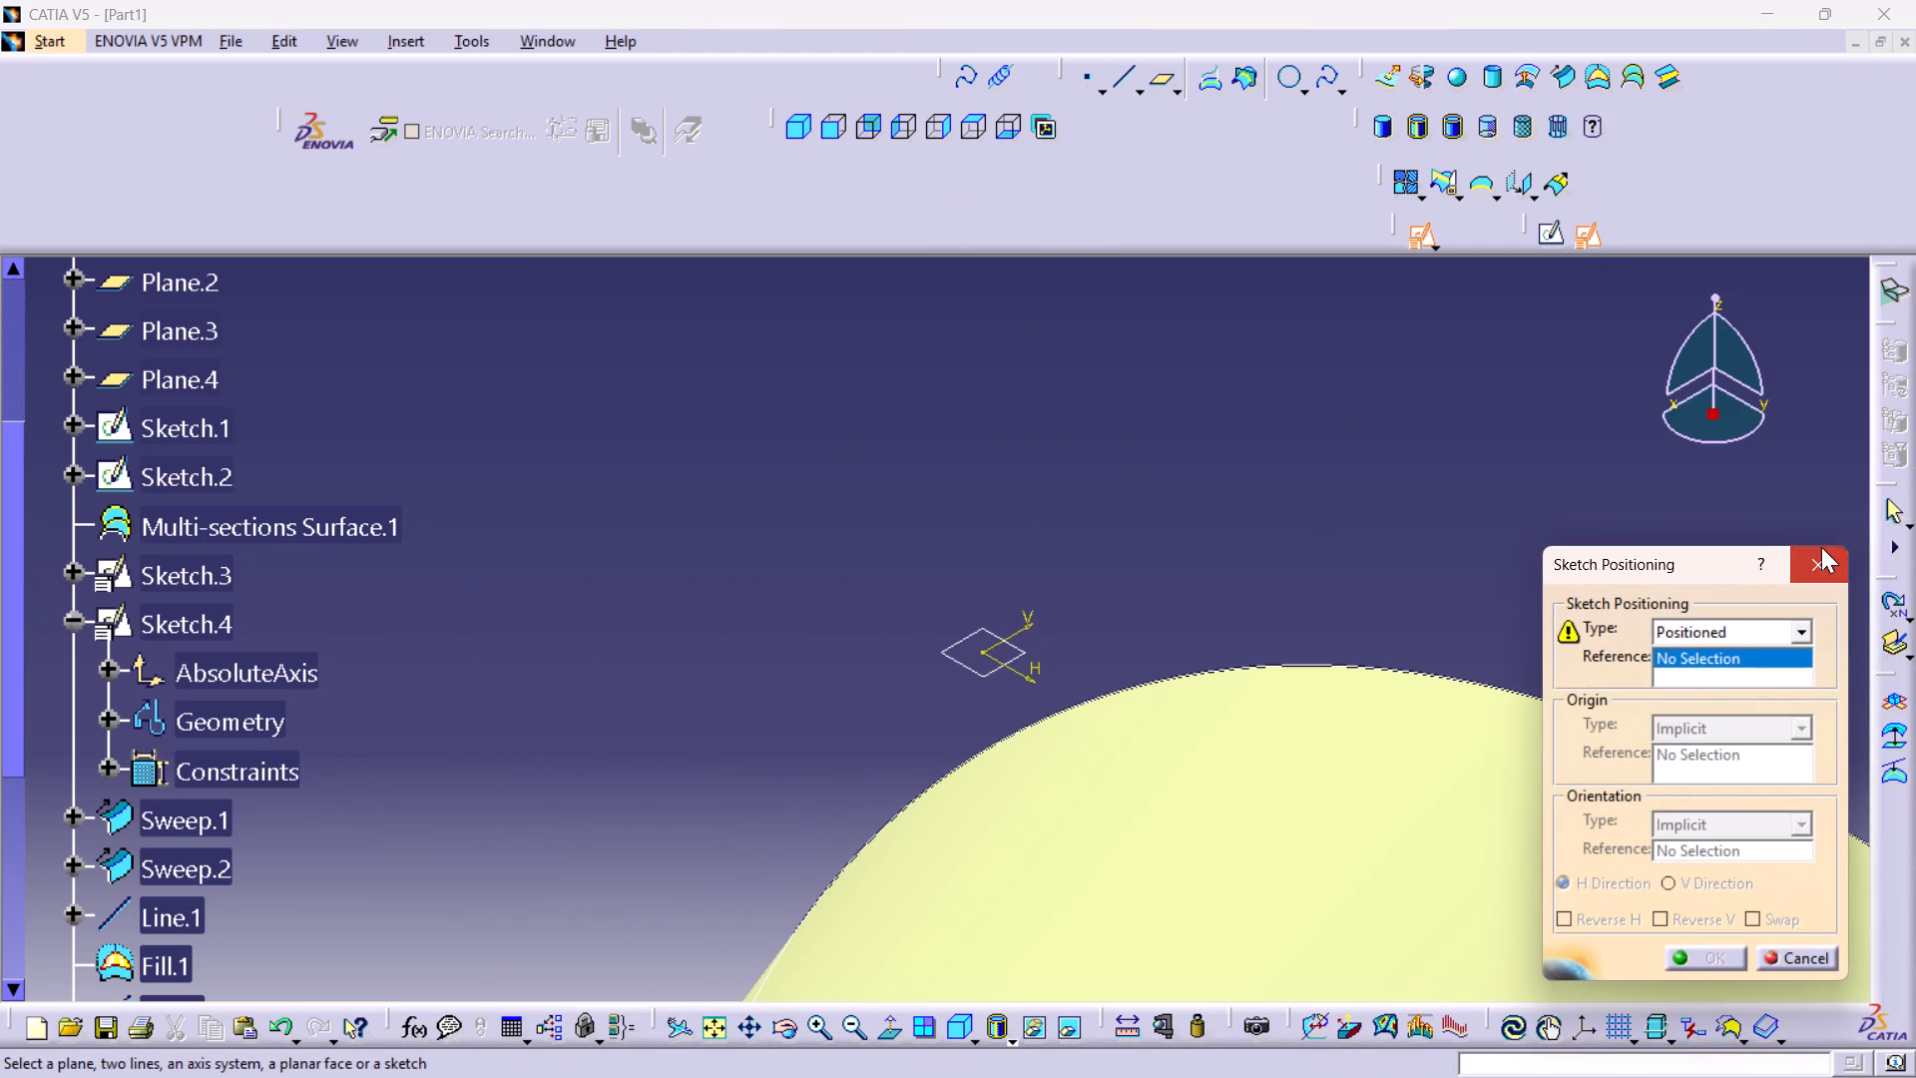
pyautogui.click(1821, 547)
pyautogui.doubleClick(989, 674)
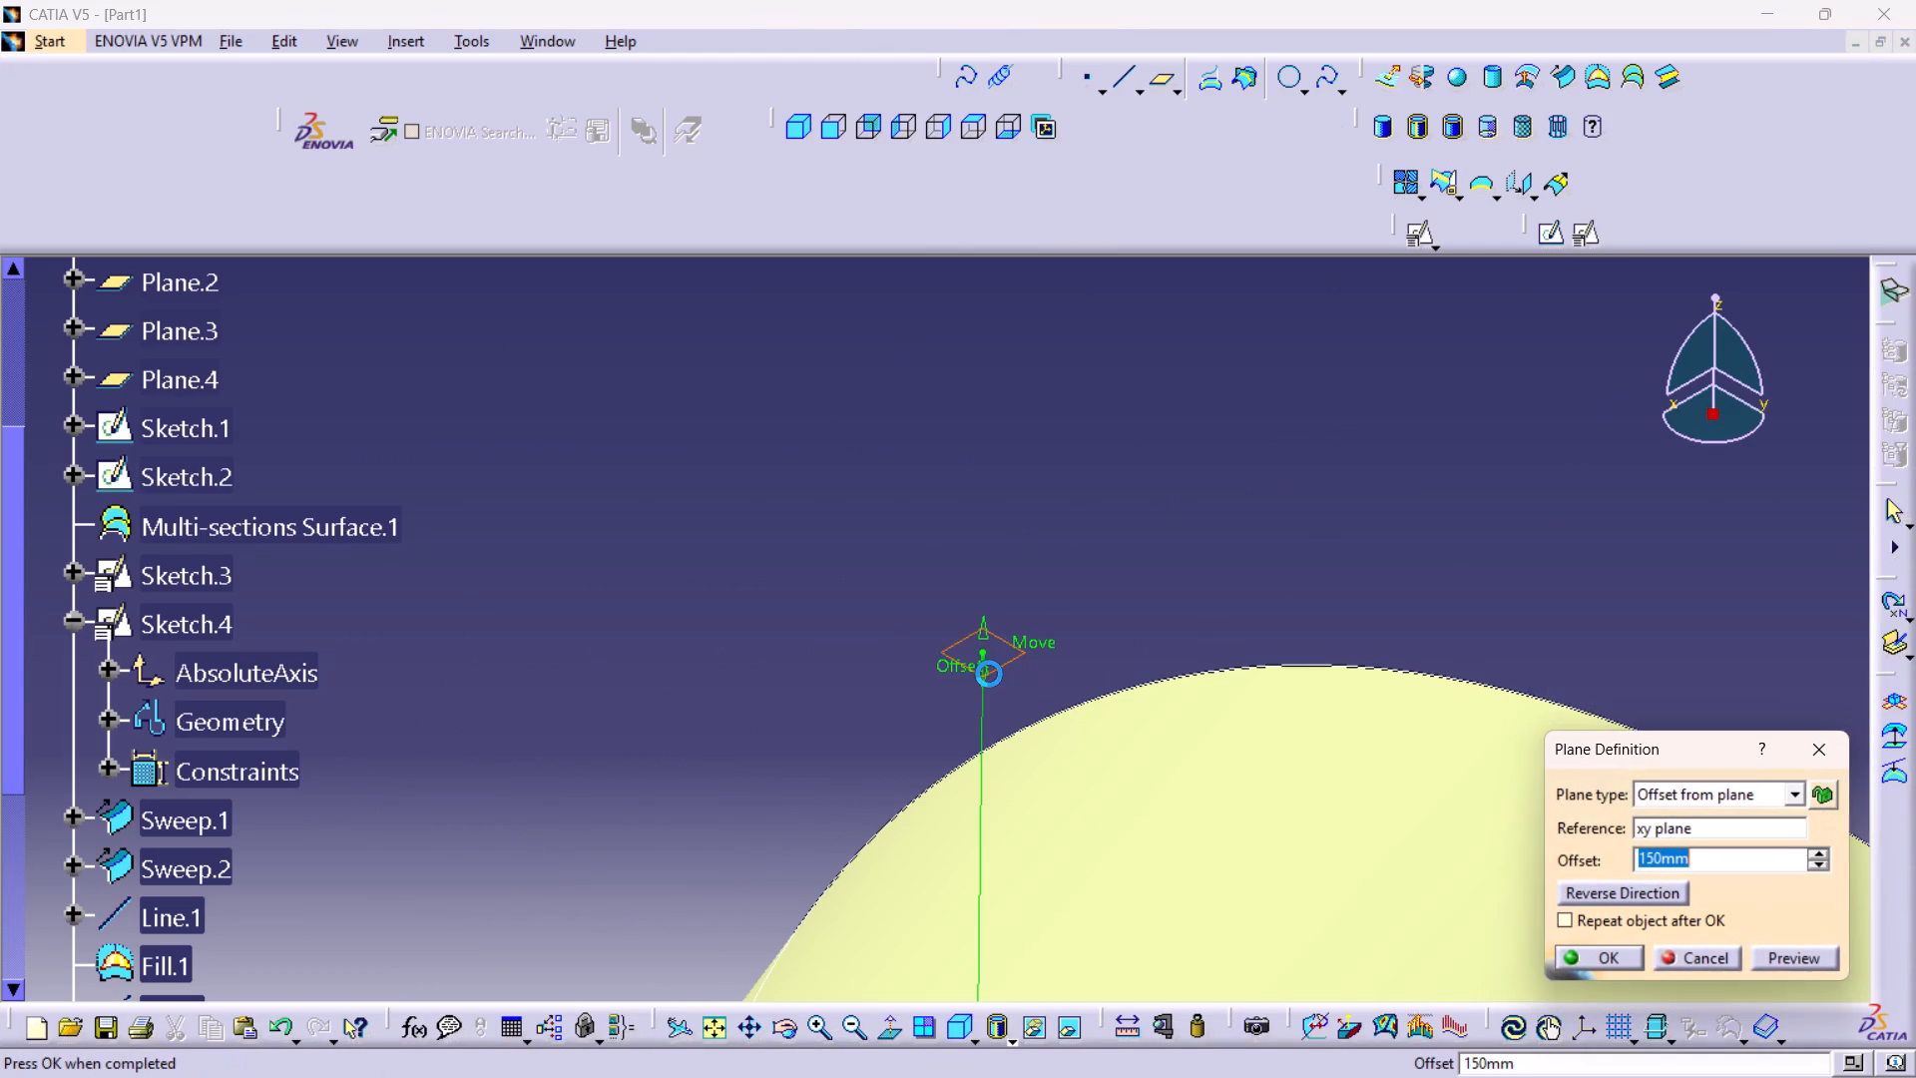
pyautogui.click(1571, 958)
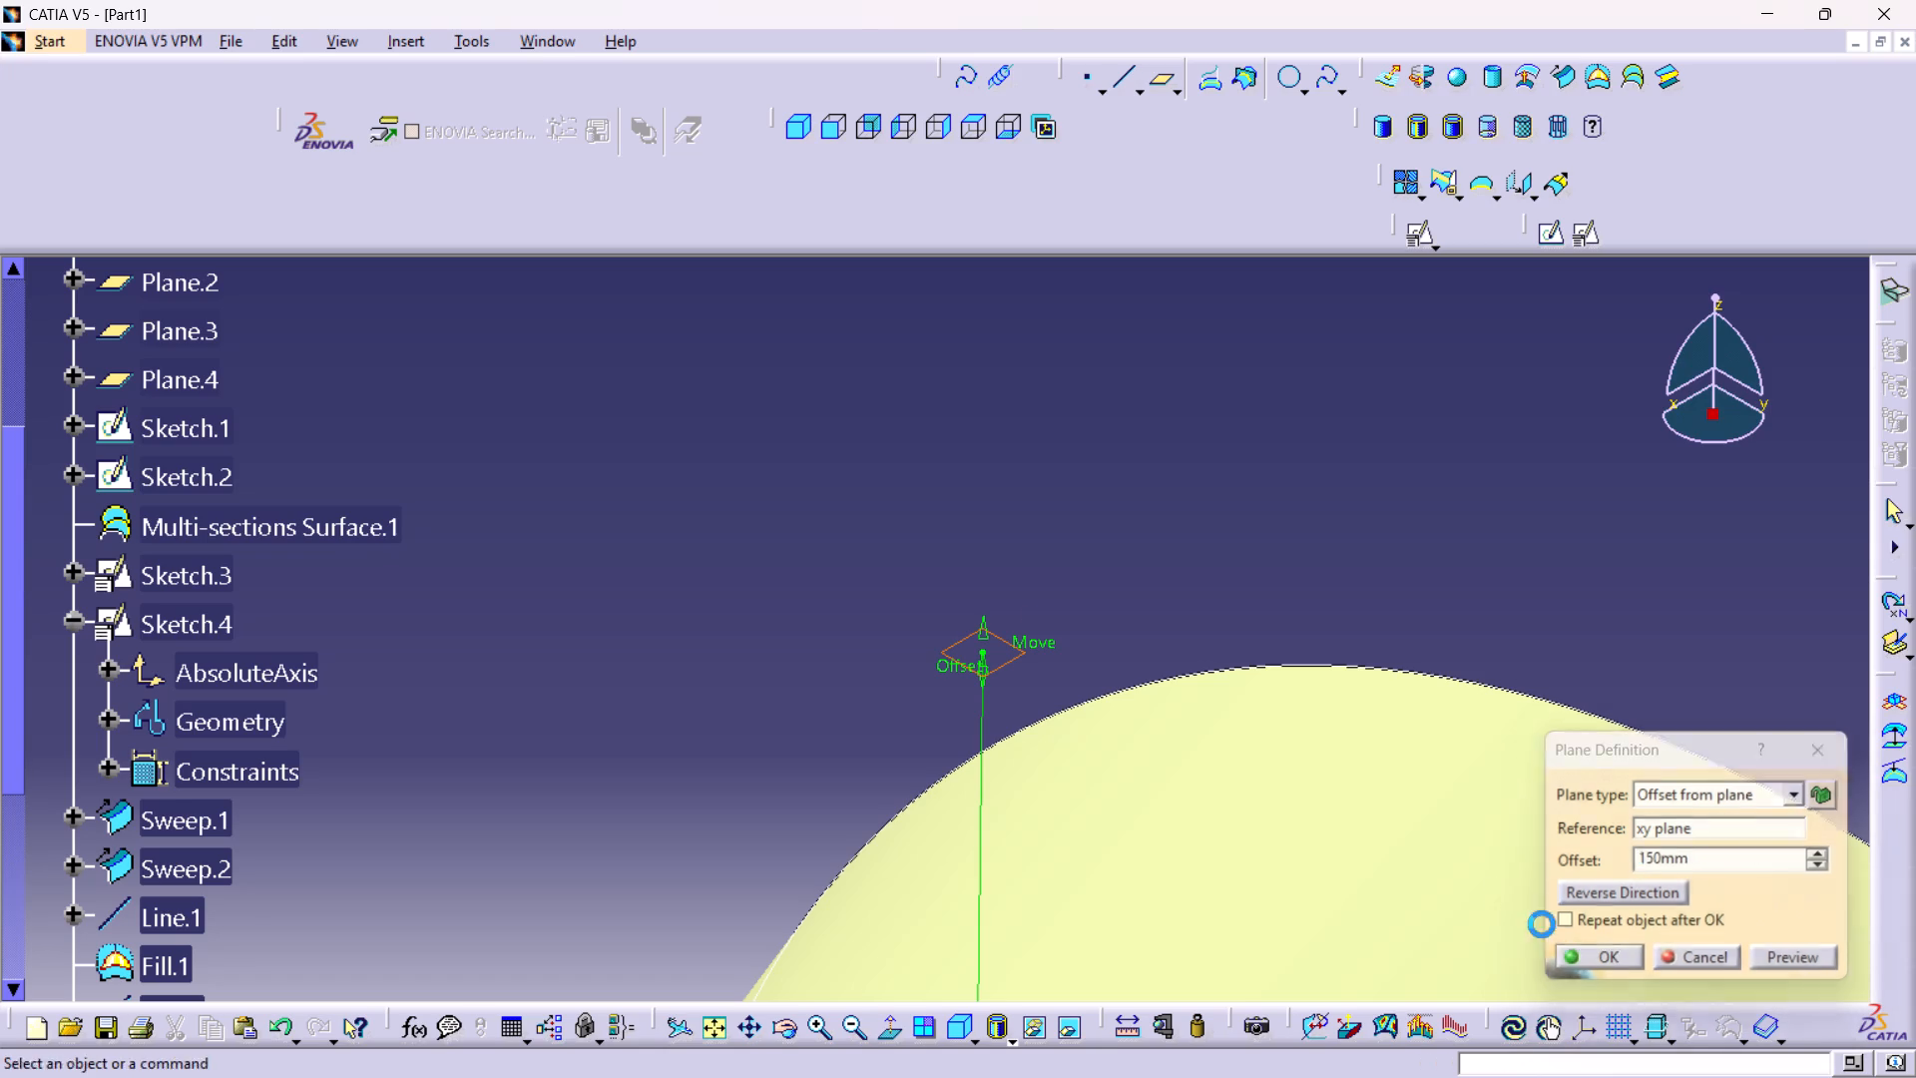
# Reopen Sketch.6 and draw a circle about 17 mm in diameter centred exactly on the sketch origin.
pyautogui.scroll(-3, 248, 712)
pyautogui.scroll(-5, 226, 841)
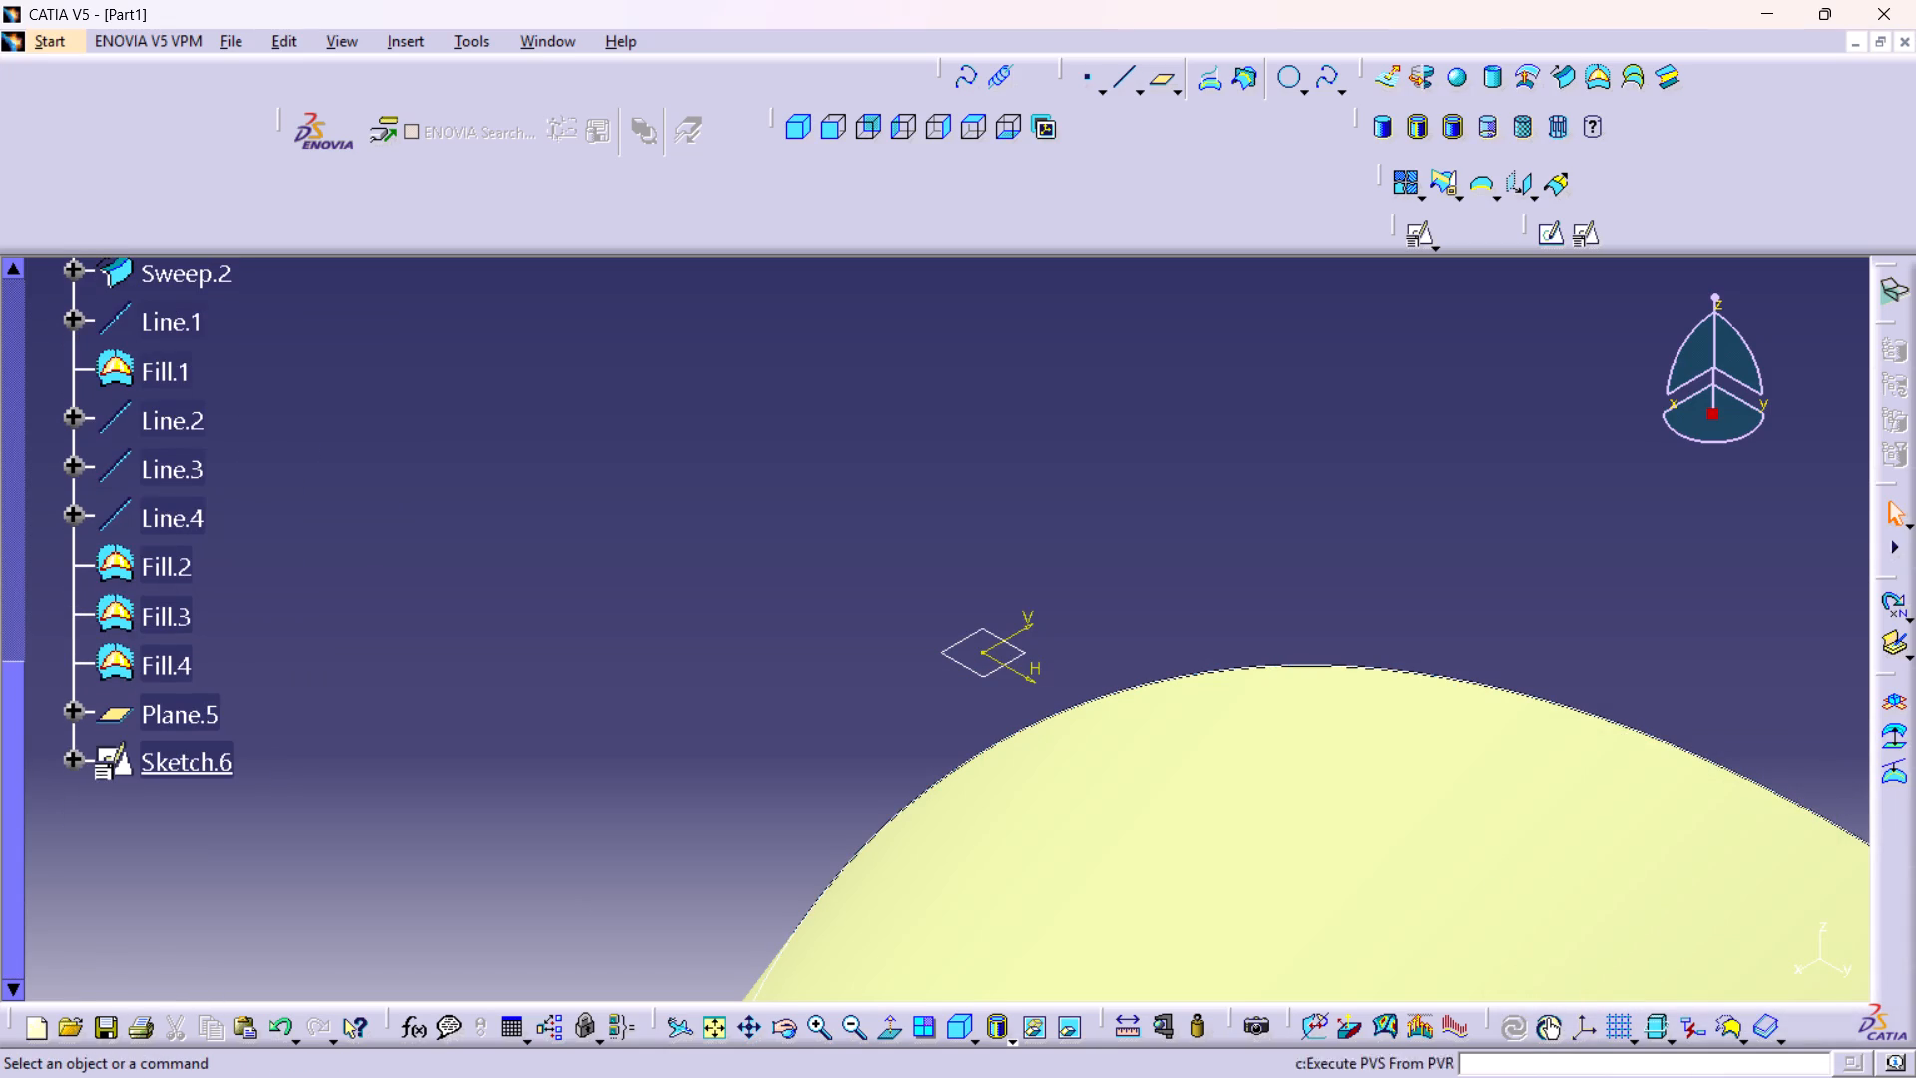
pyautogui.doubleClick(190, 774)
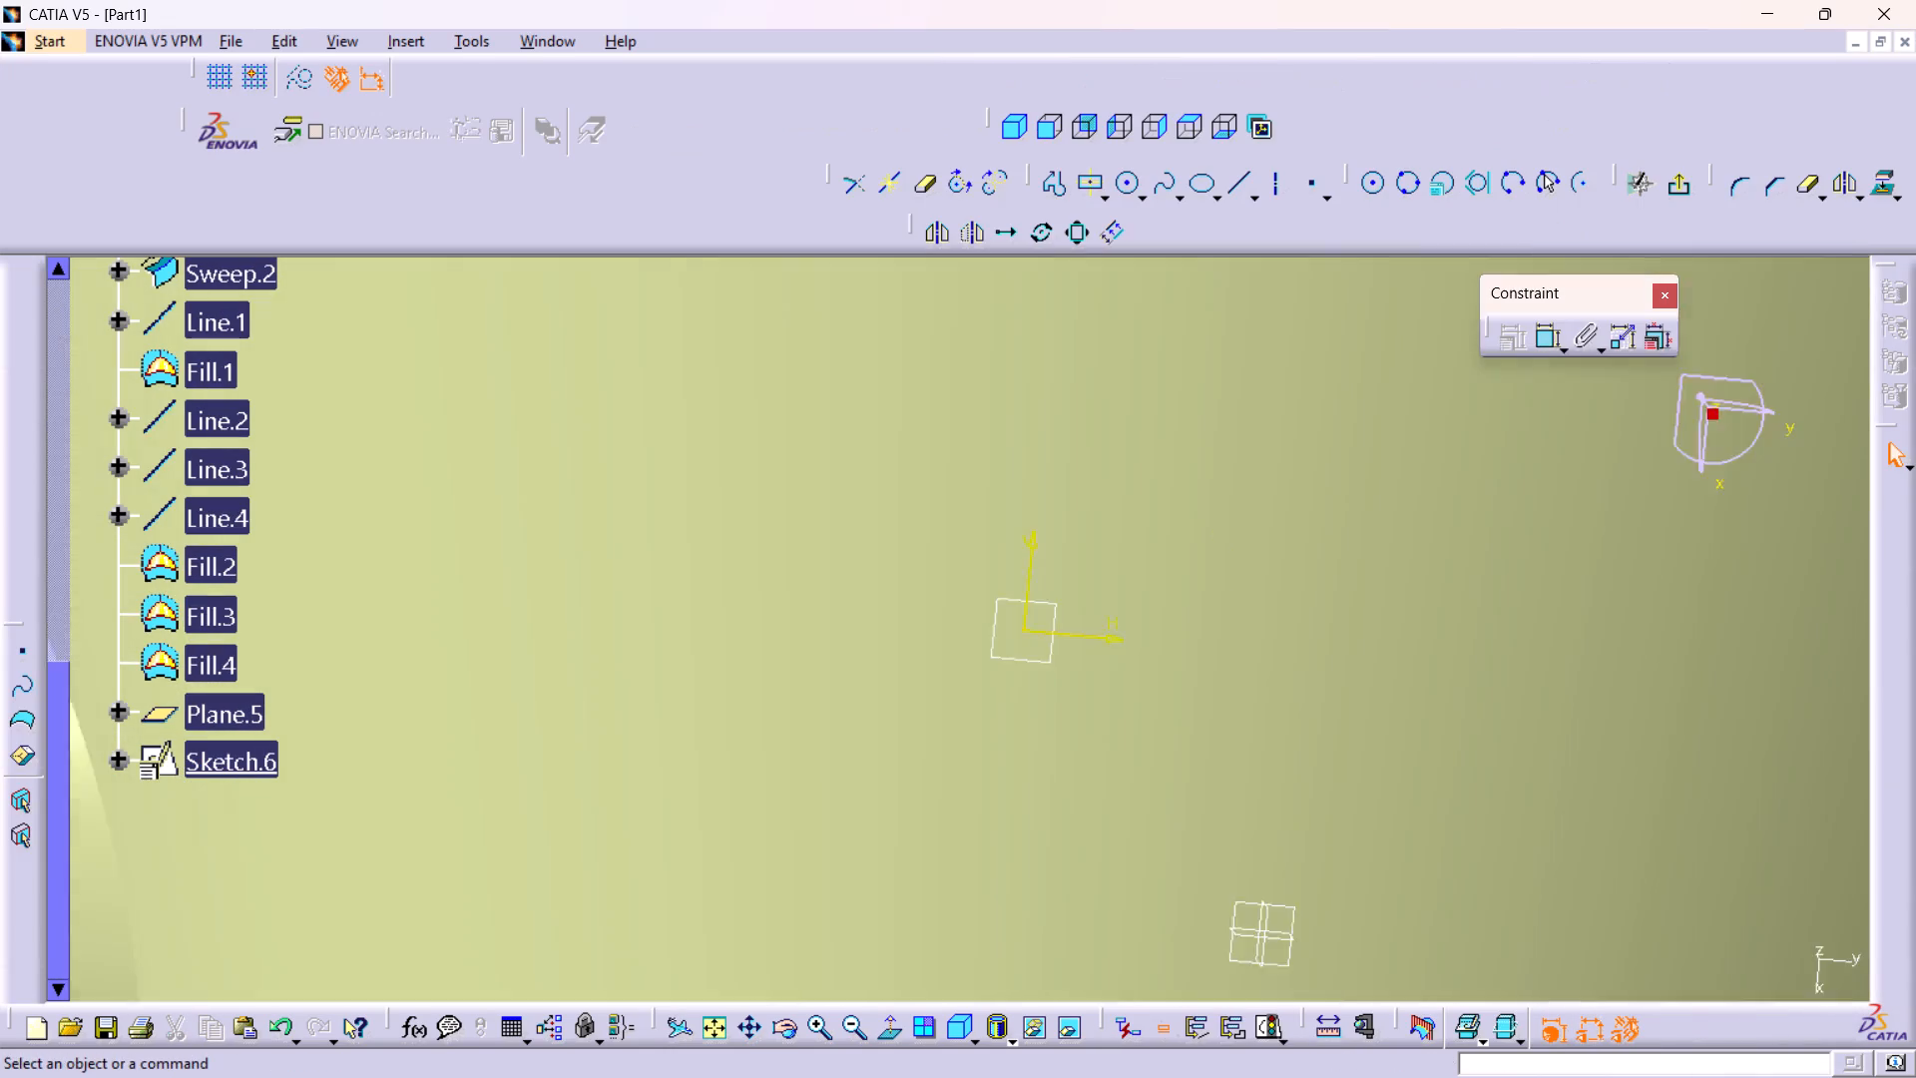
pyautogui.doubleClick(1368, 183)
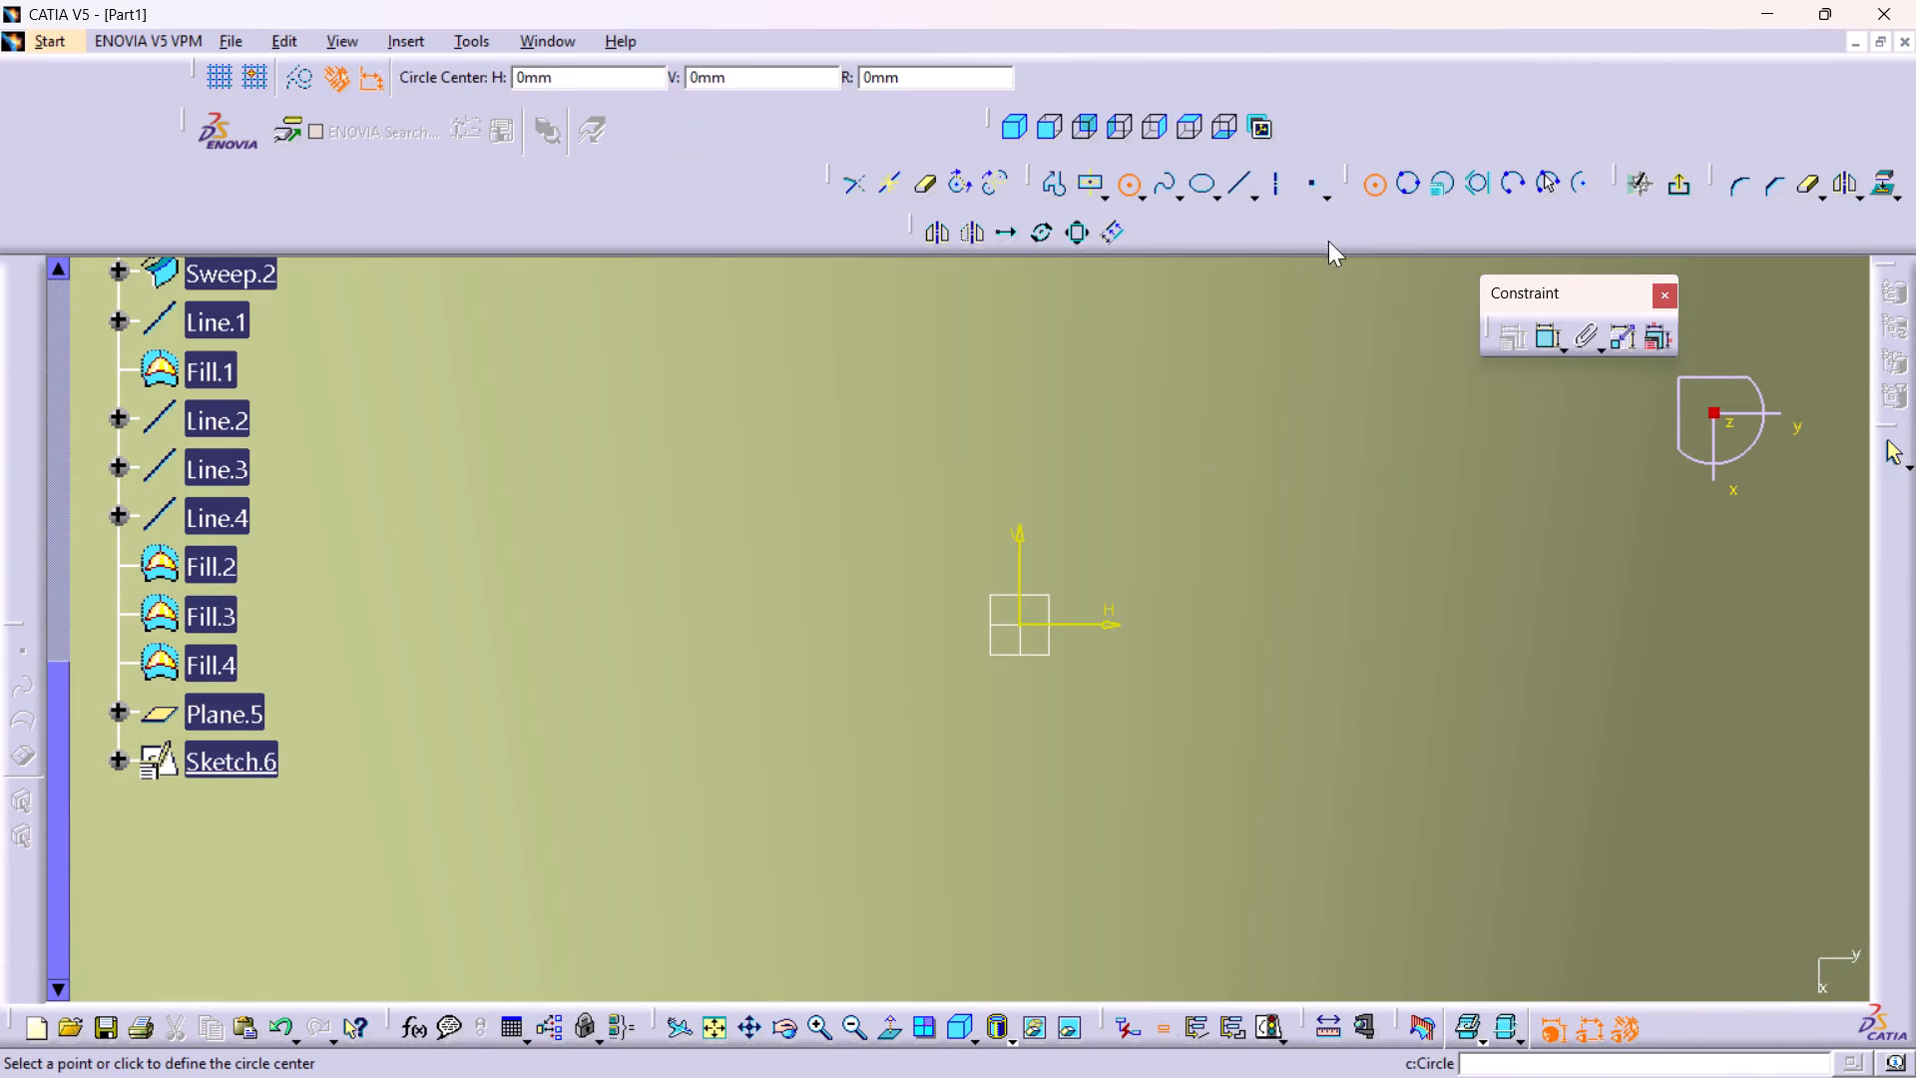
pyautogui.click(1020, 626)
pyautogui.click(1102, 743)
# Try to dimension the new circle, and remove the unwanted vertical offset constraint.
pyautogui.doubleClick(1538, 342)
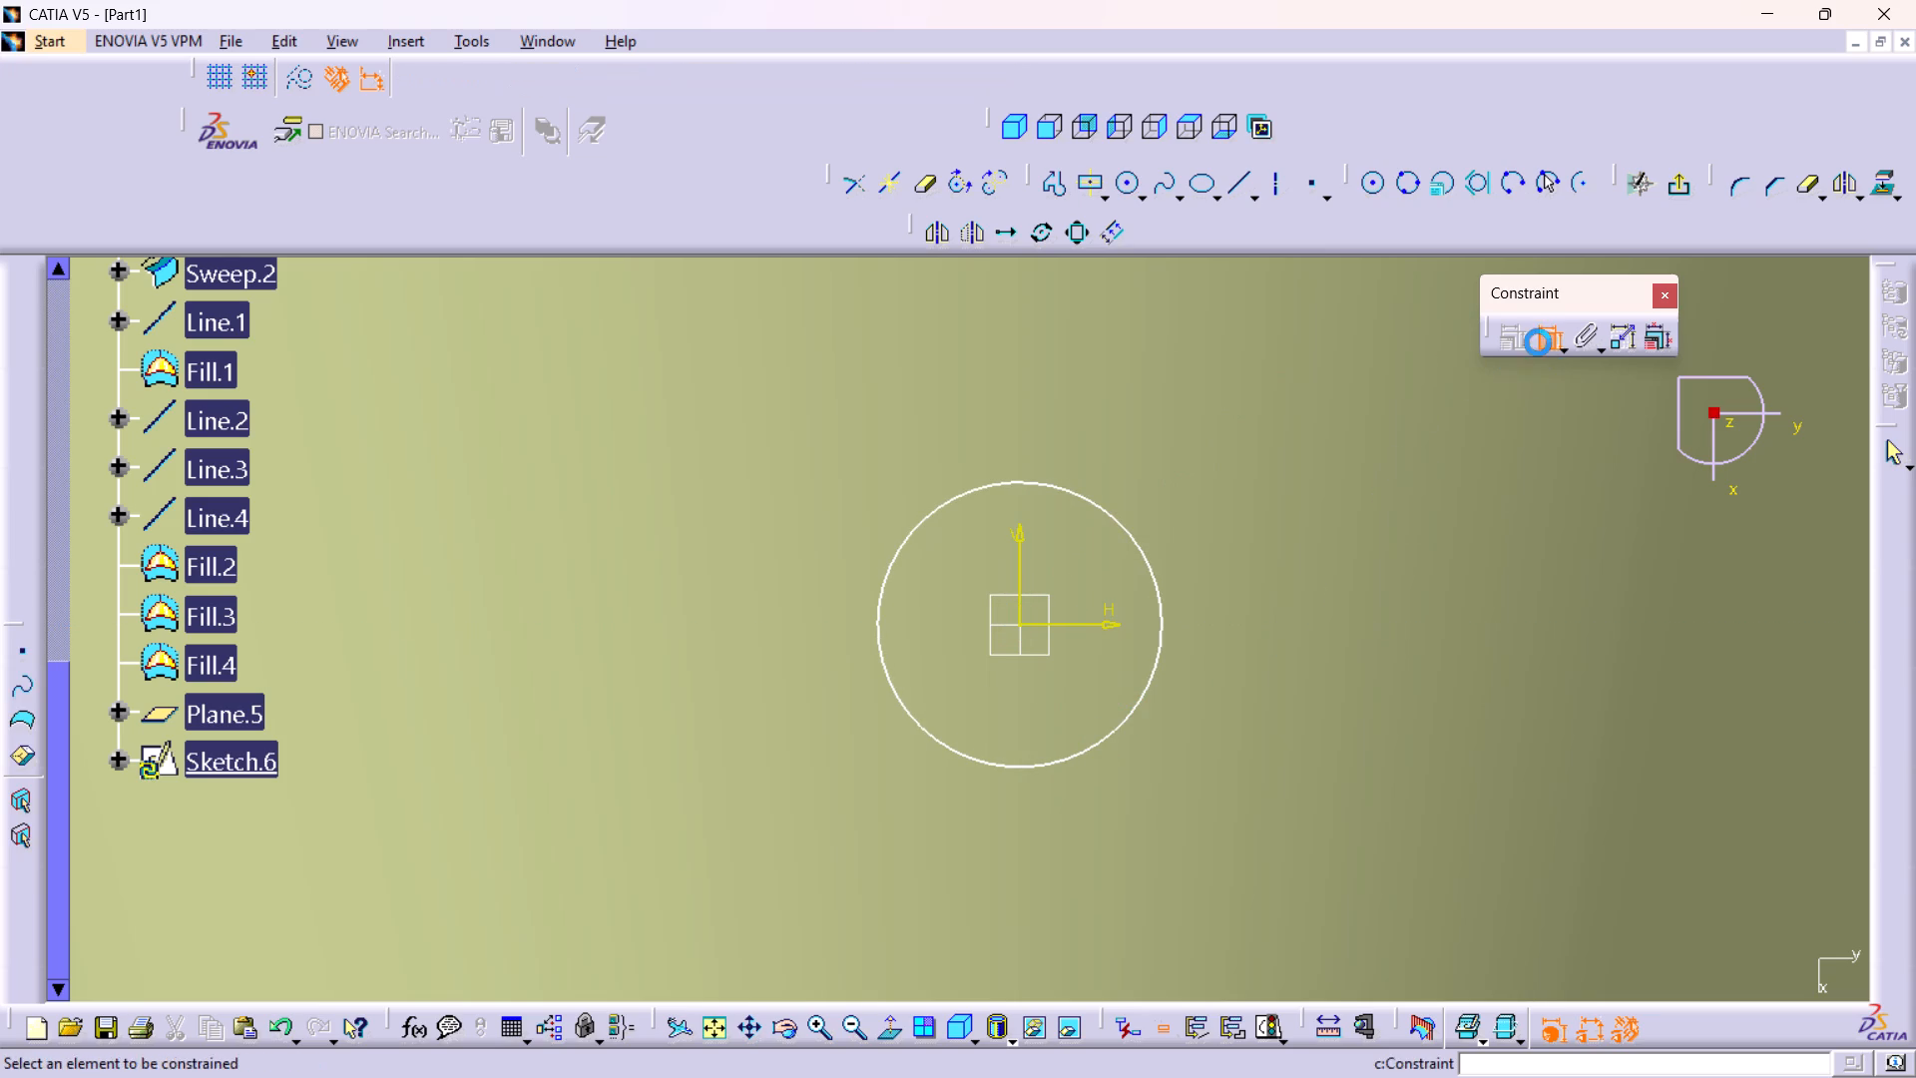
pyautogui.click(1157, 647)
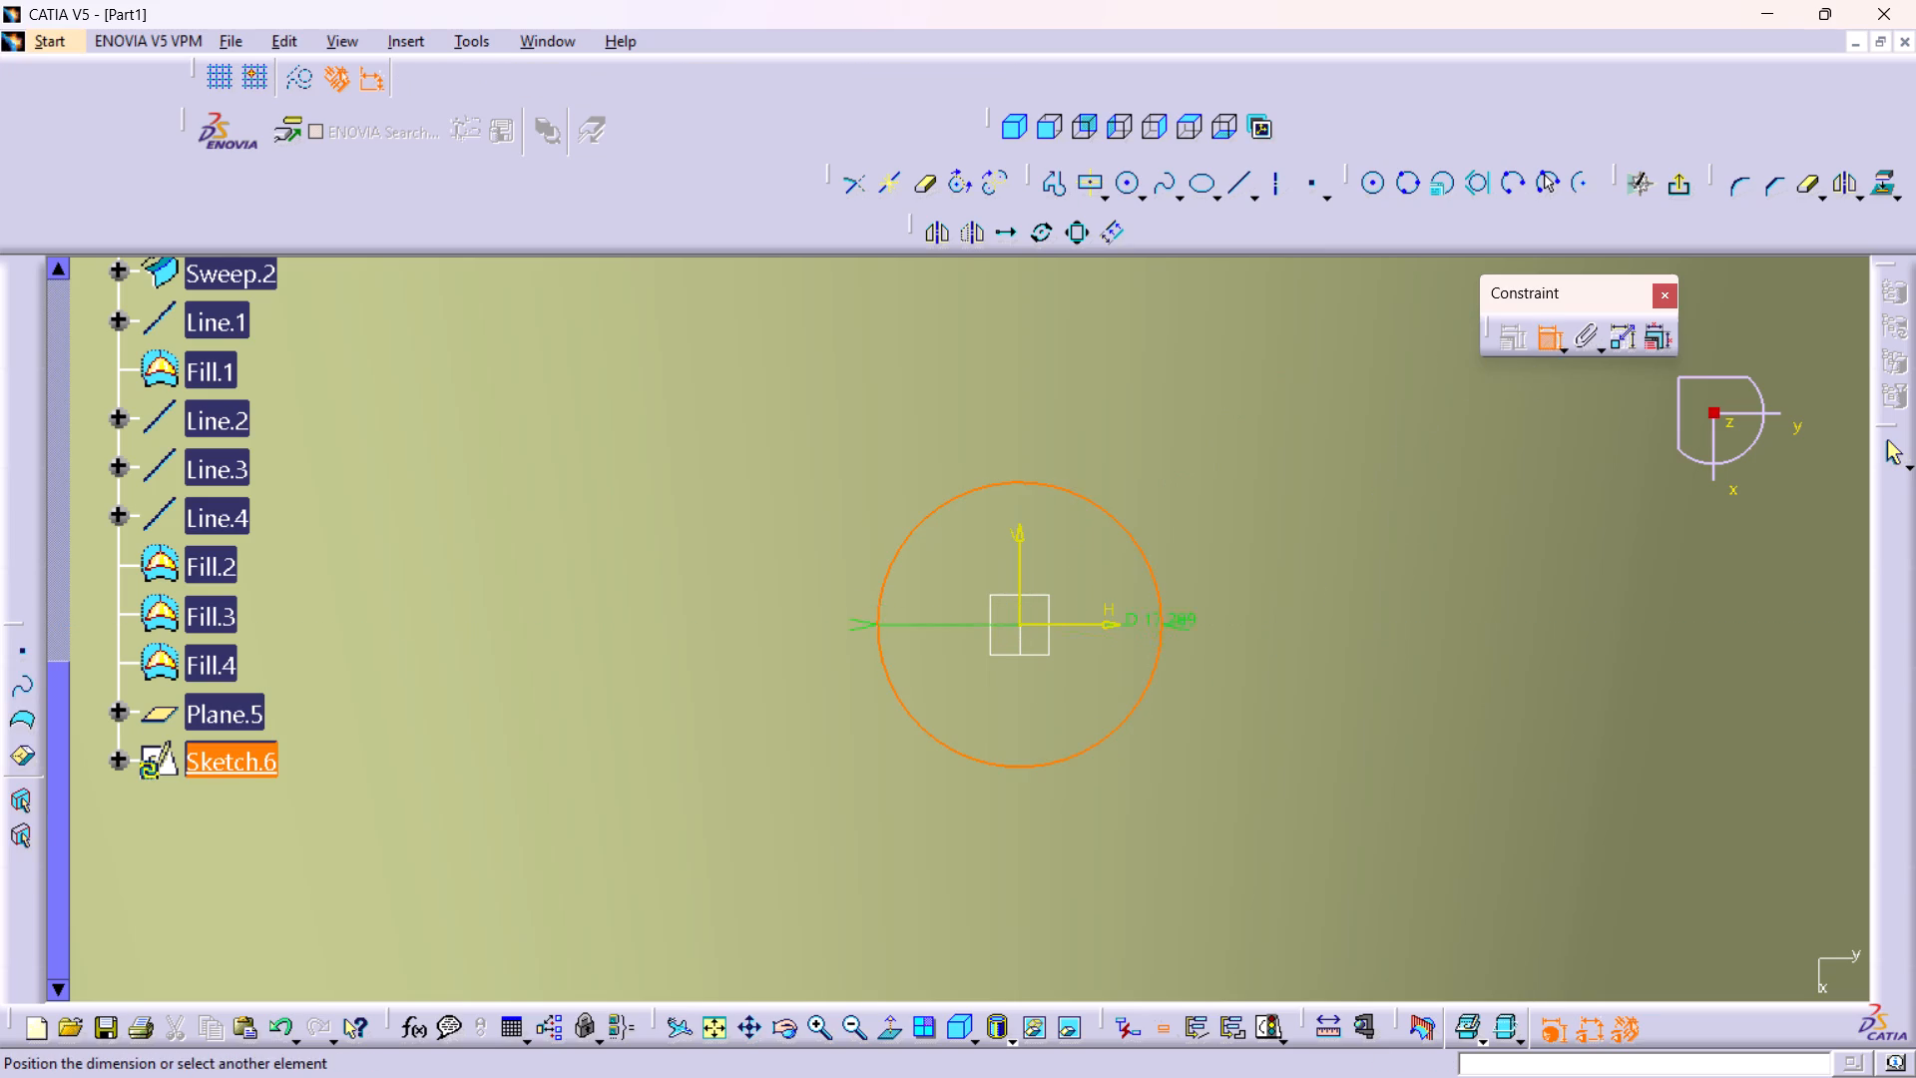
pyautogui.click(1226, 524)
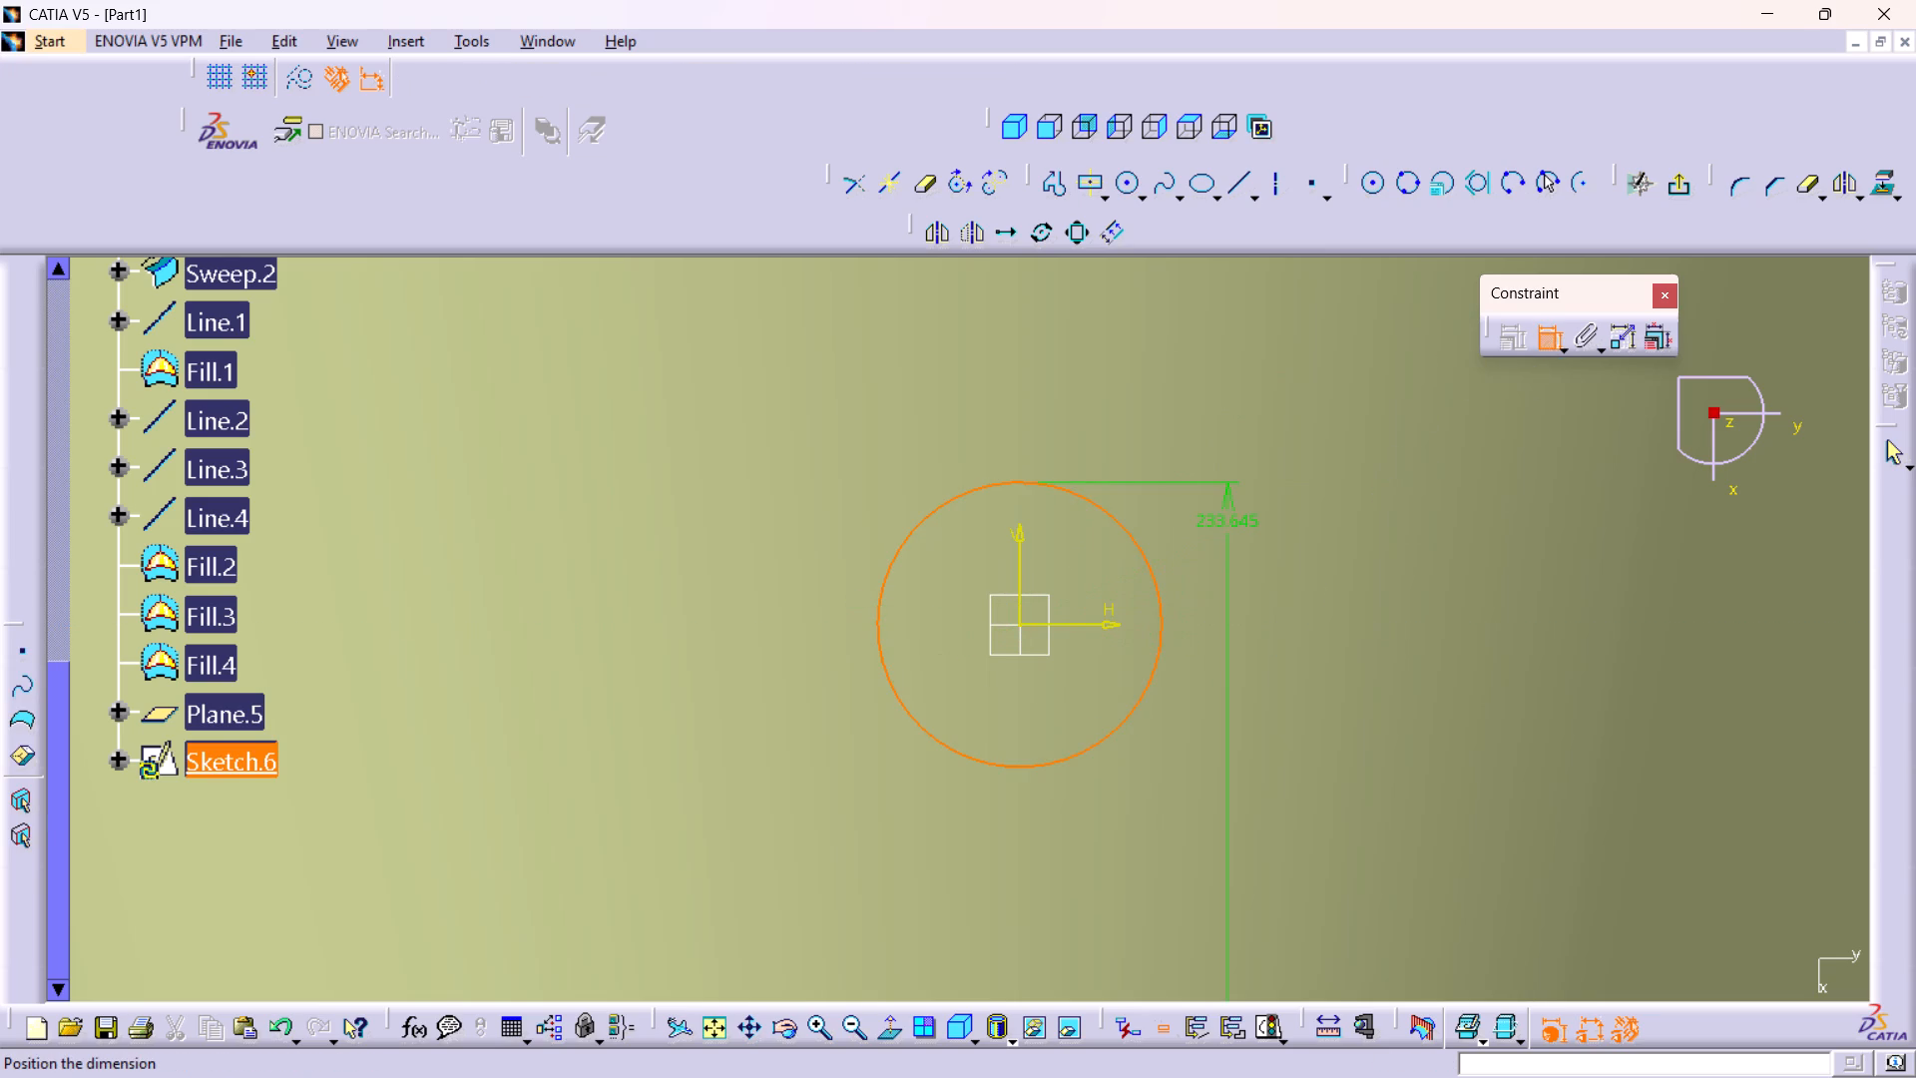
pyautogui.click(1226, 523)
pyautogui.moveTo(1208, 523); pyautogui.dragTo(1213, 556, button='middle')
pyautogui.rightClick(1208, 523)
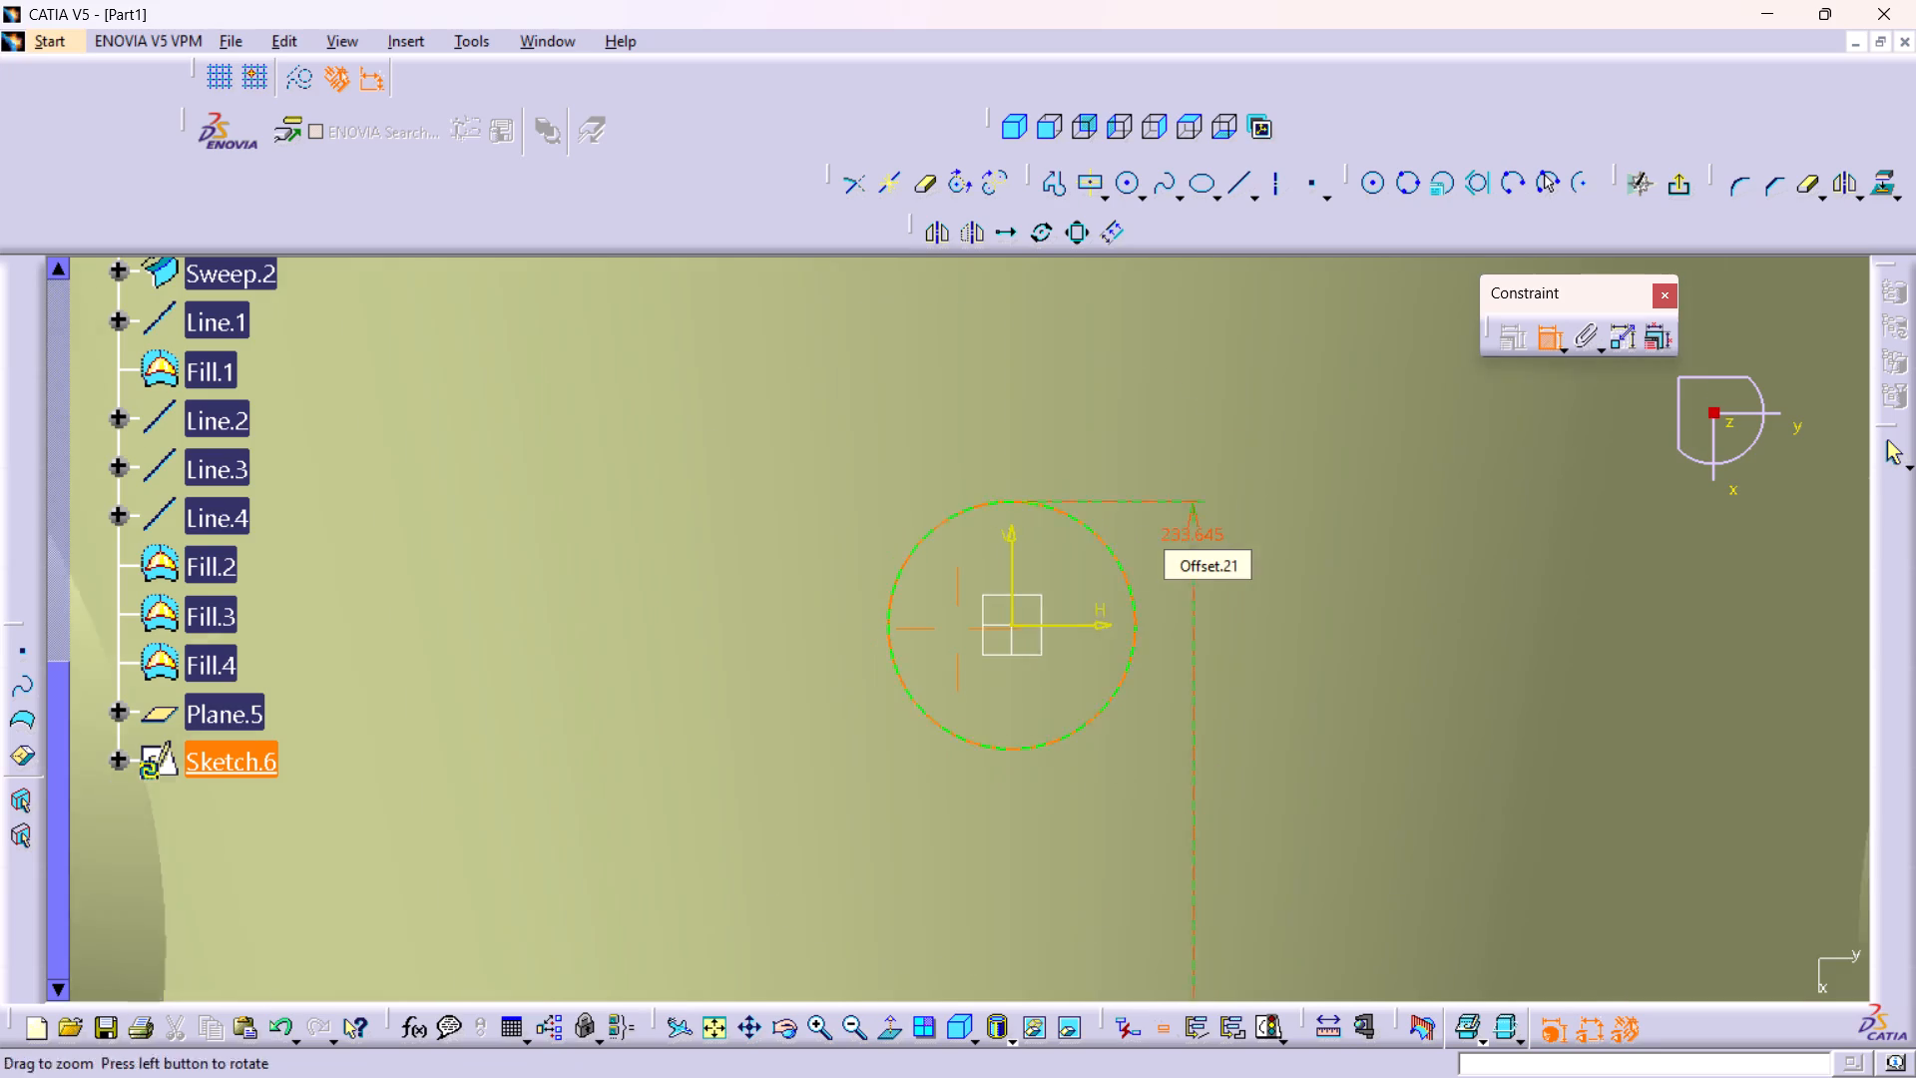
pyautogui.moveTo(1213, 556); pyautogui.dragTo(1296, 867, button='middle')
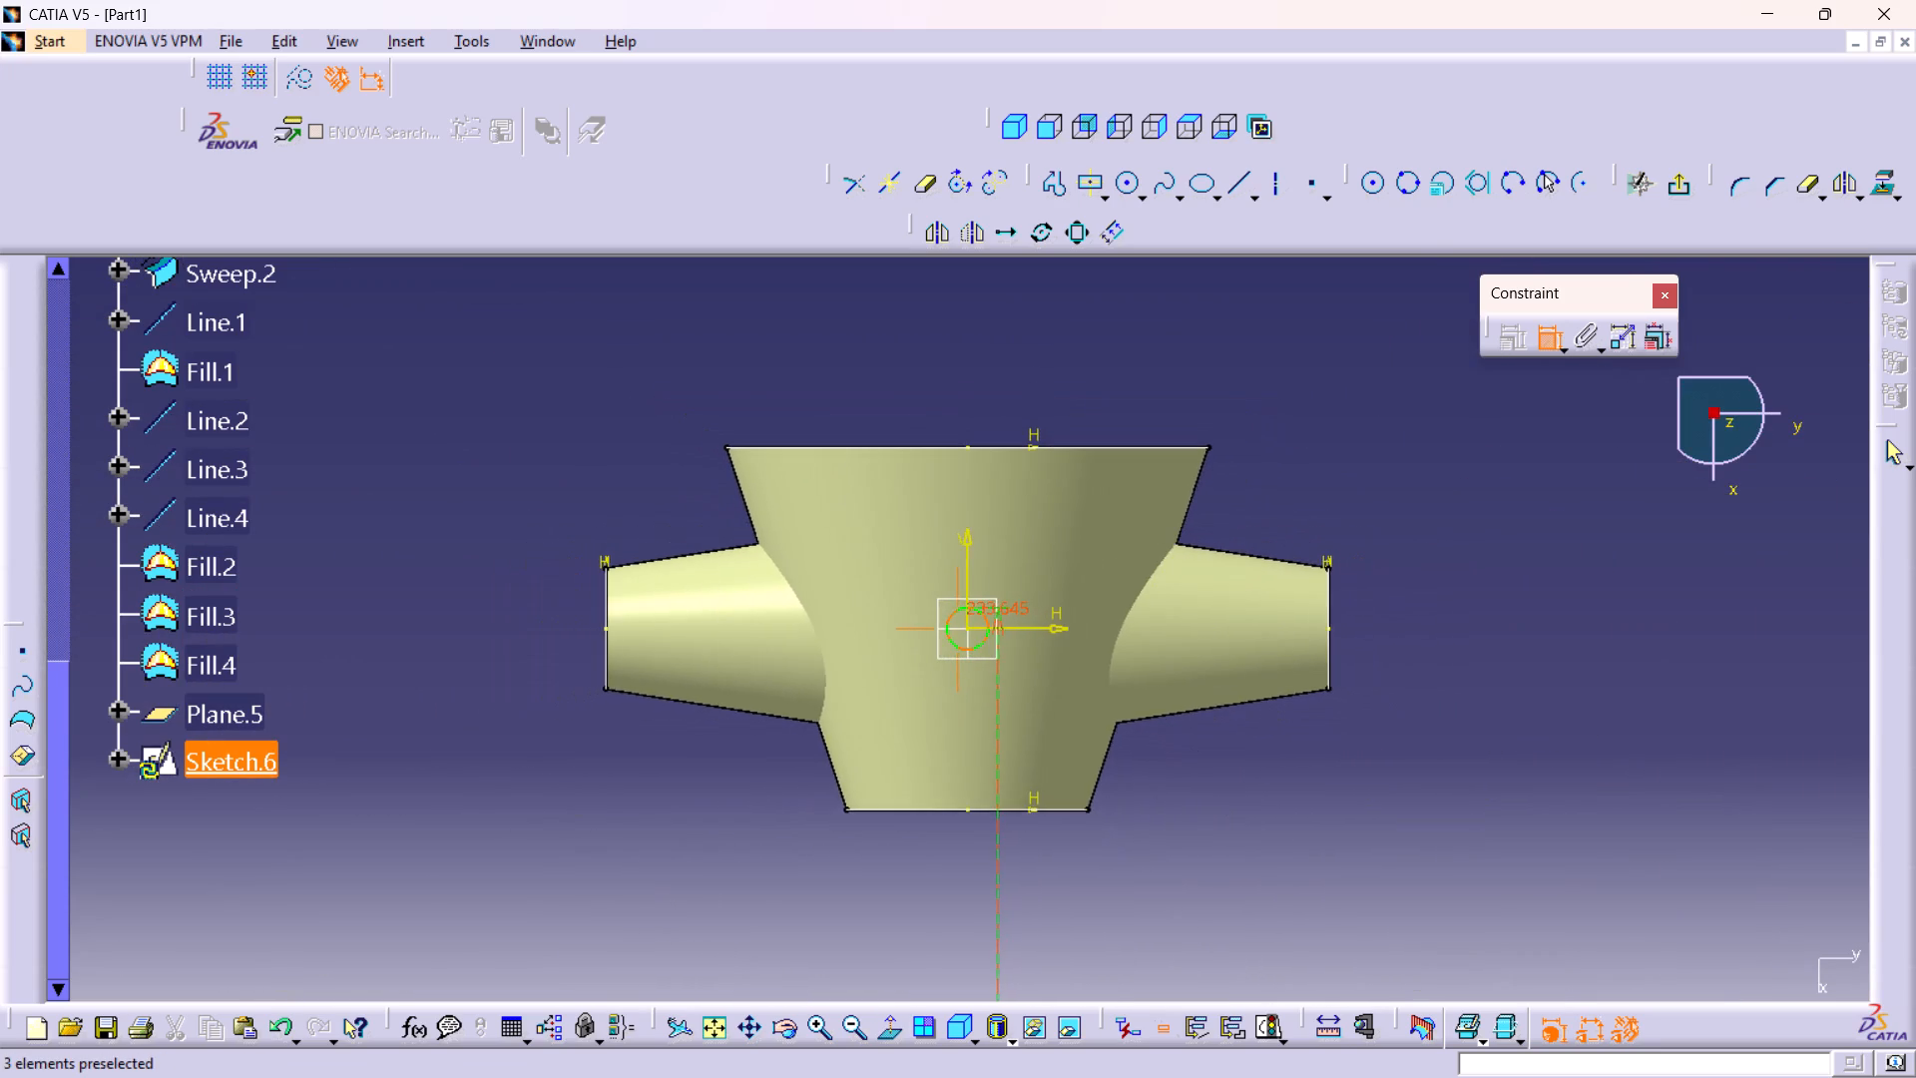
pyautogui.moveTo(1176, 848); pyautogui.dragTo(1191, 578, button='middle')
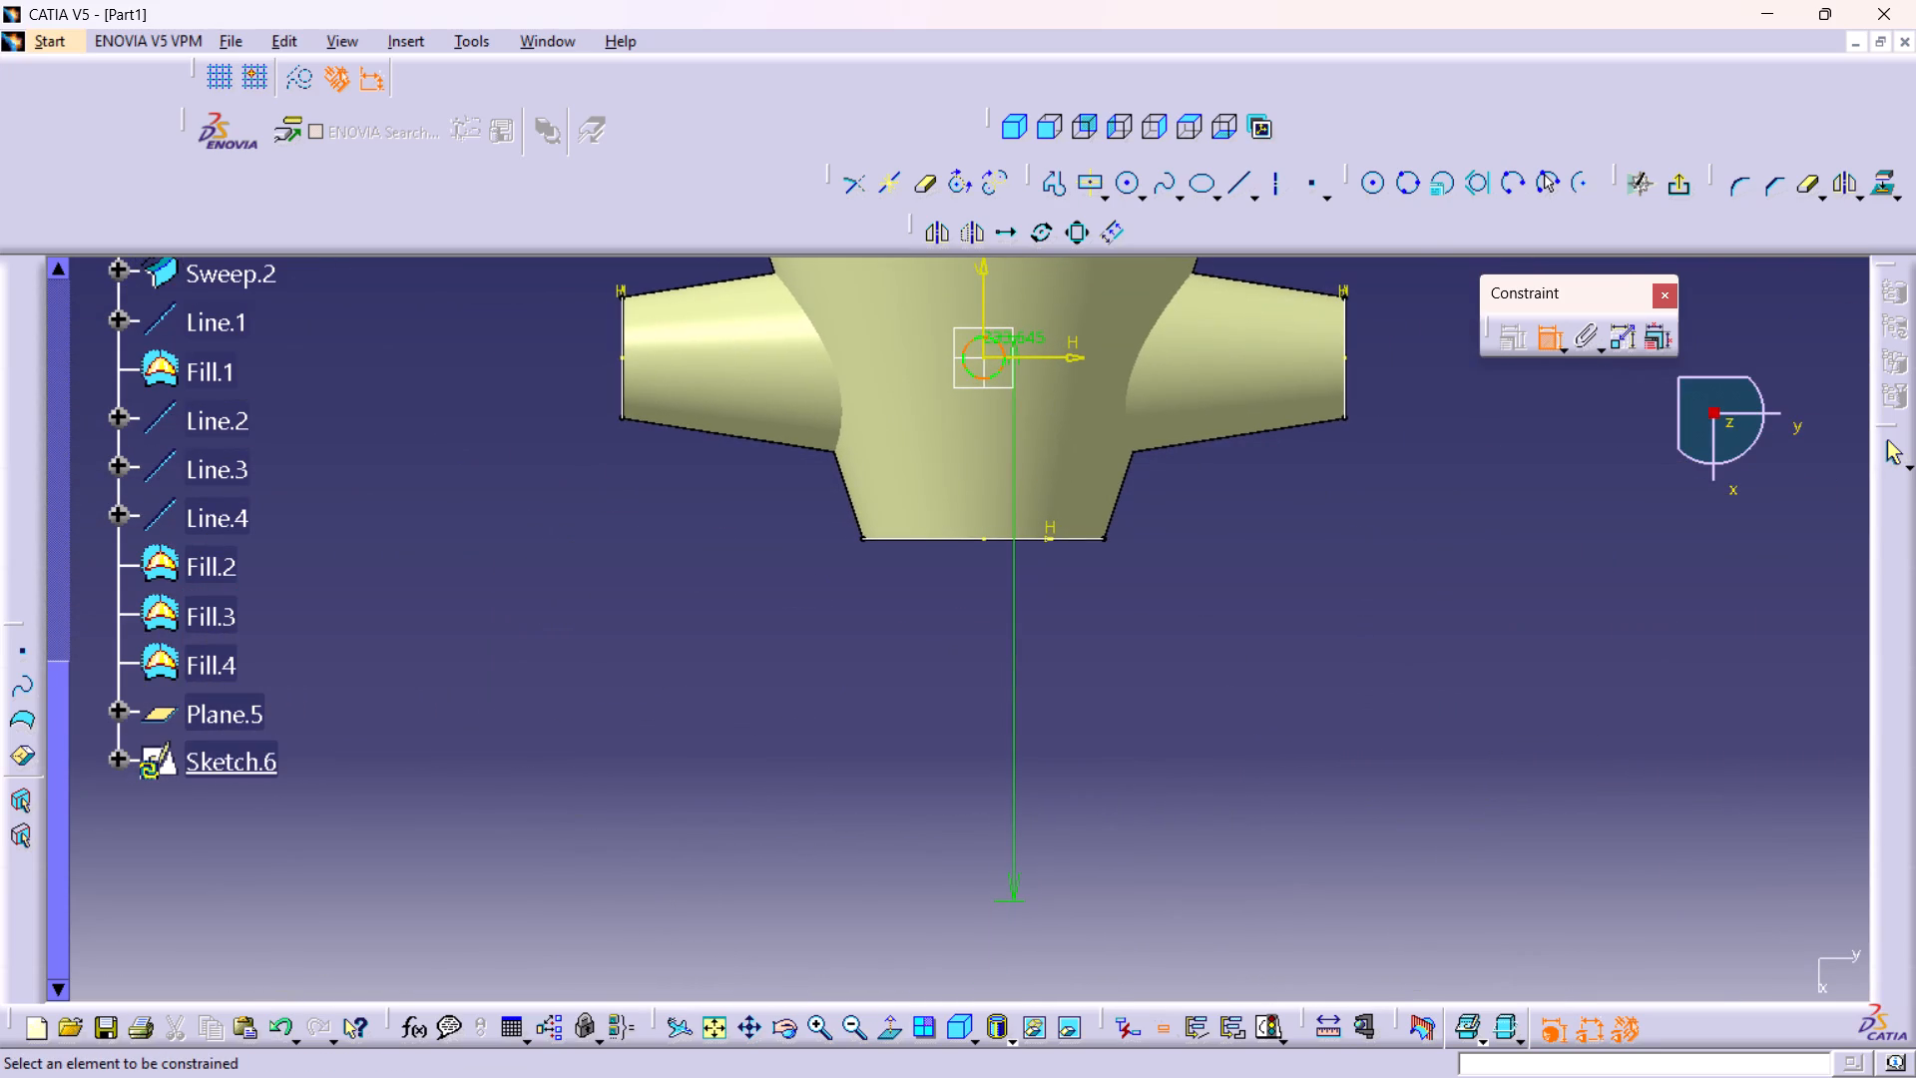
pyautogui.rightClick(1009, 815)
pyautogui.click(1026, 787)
# Dimension the circle's diameter from the isometric view and set it to 25 mm.
pyautogui.moveTo(999, 448); pyautogui.dragTo(964, 266, button='middle')
pyautogui.rightClick(999, 448)
pyautogui.moveTo(1058, 179); pyautogui.dragTo(1050, 662, button='middle')
pyautogui.scroll(1, 1057, 455)
pyautogui.moveTo(1057, 462); pyautogui.dragTo(1089, 914, button='middle')
pyautogui.moveTo(1097, 551); pyautogui.dragTo(1139, 848, button='middle')
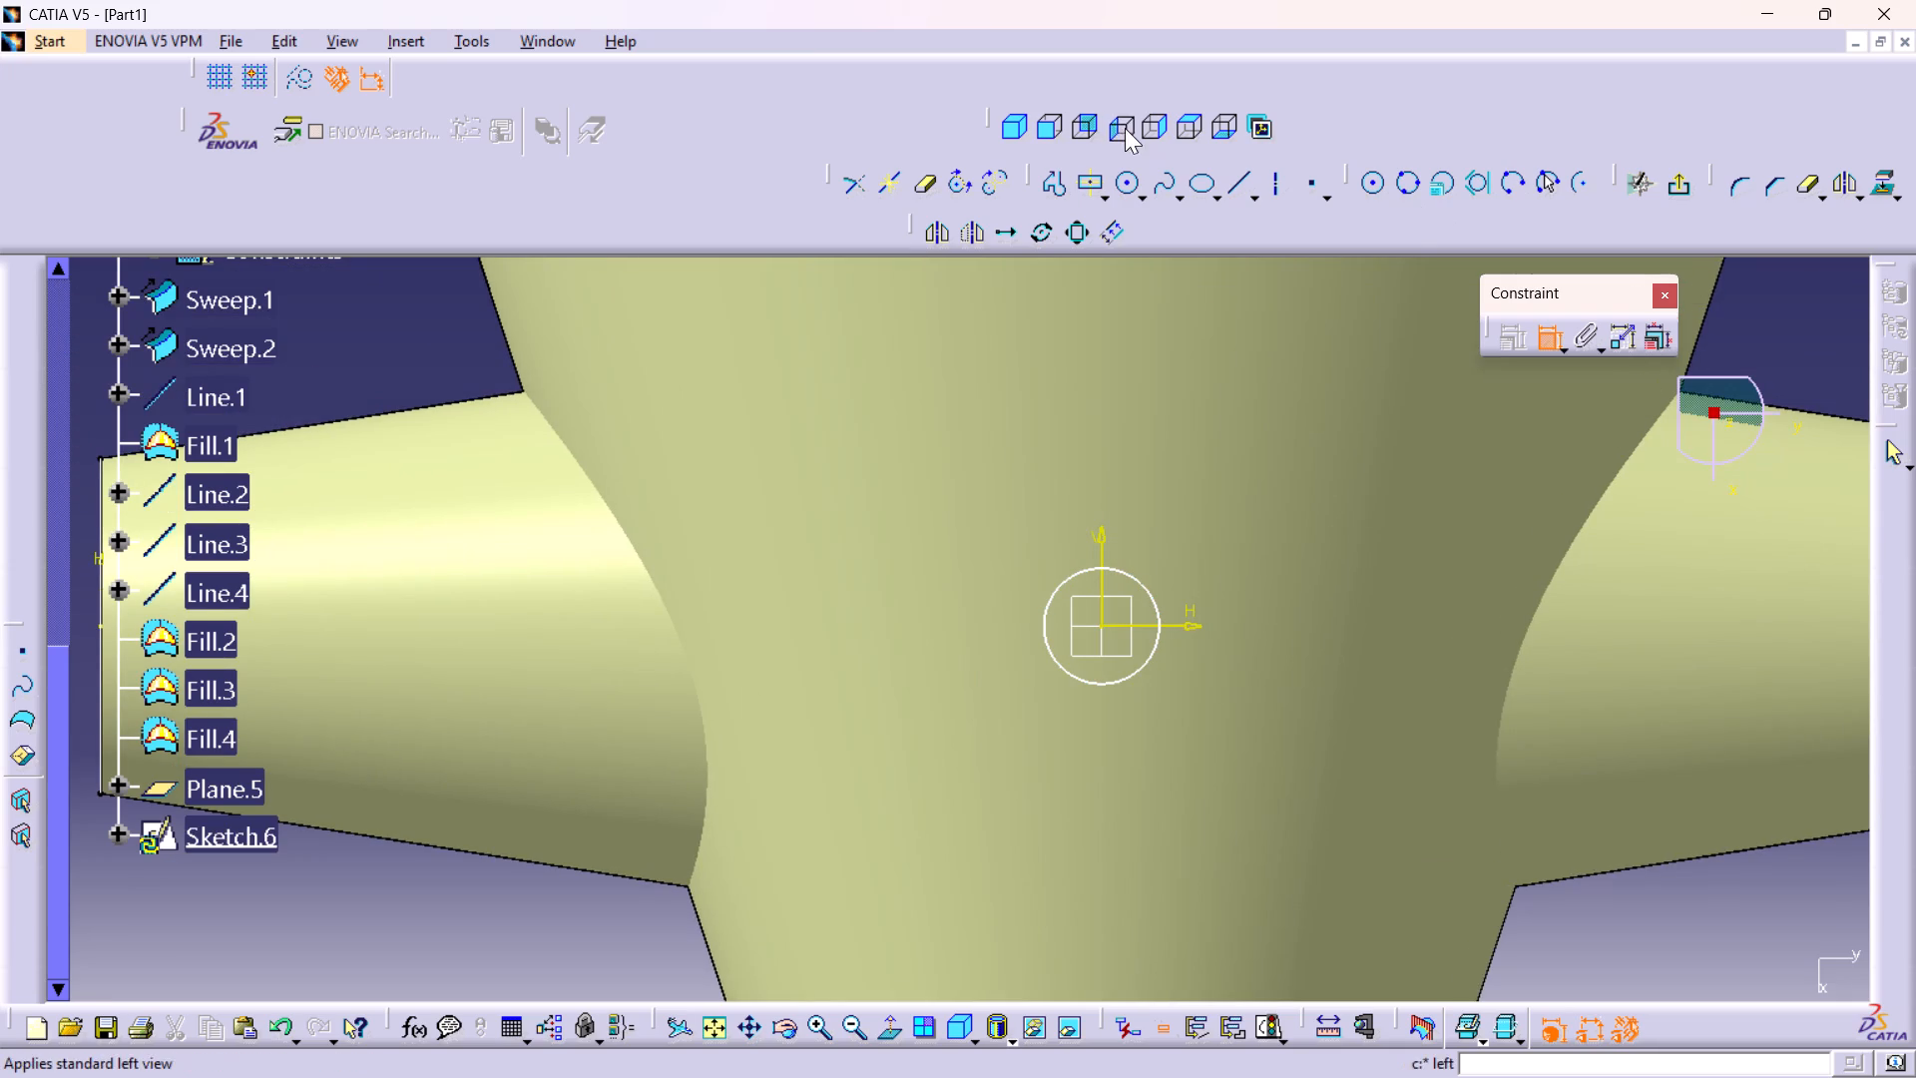
pyautogui.click(1019, 126)
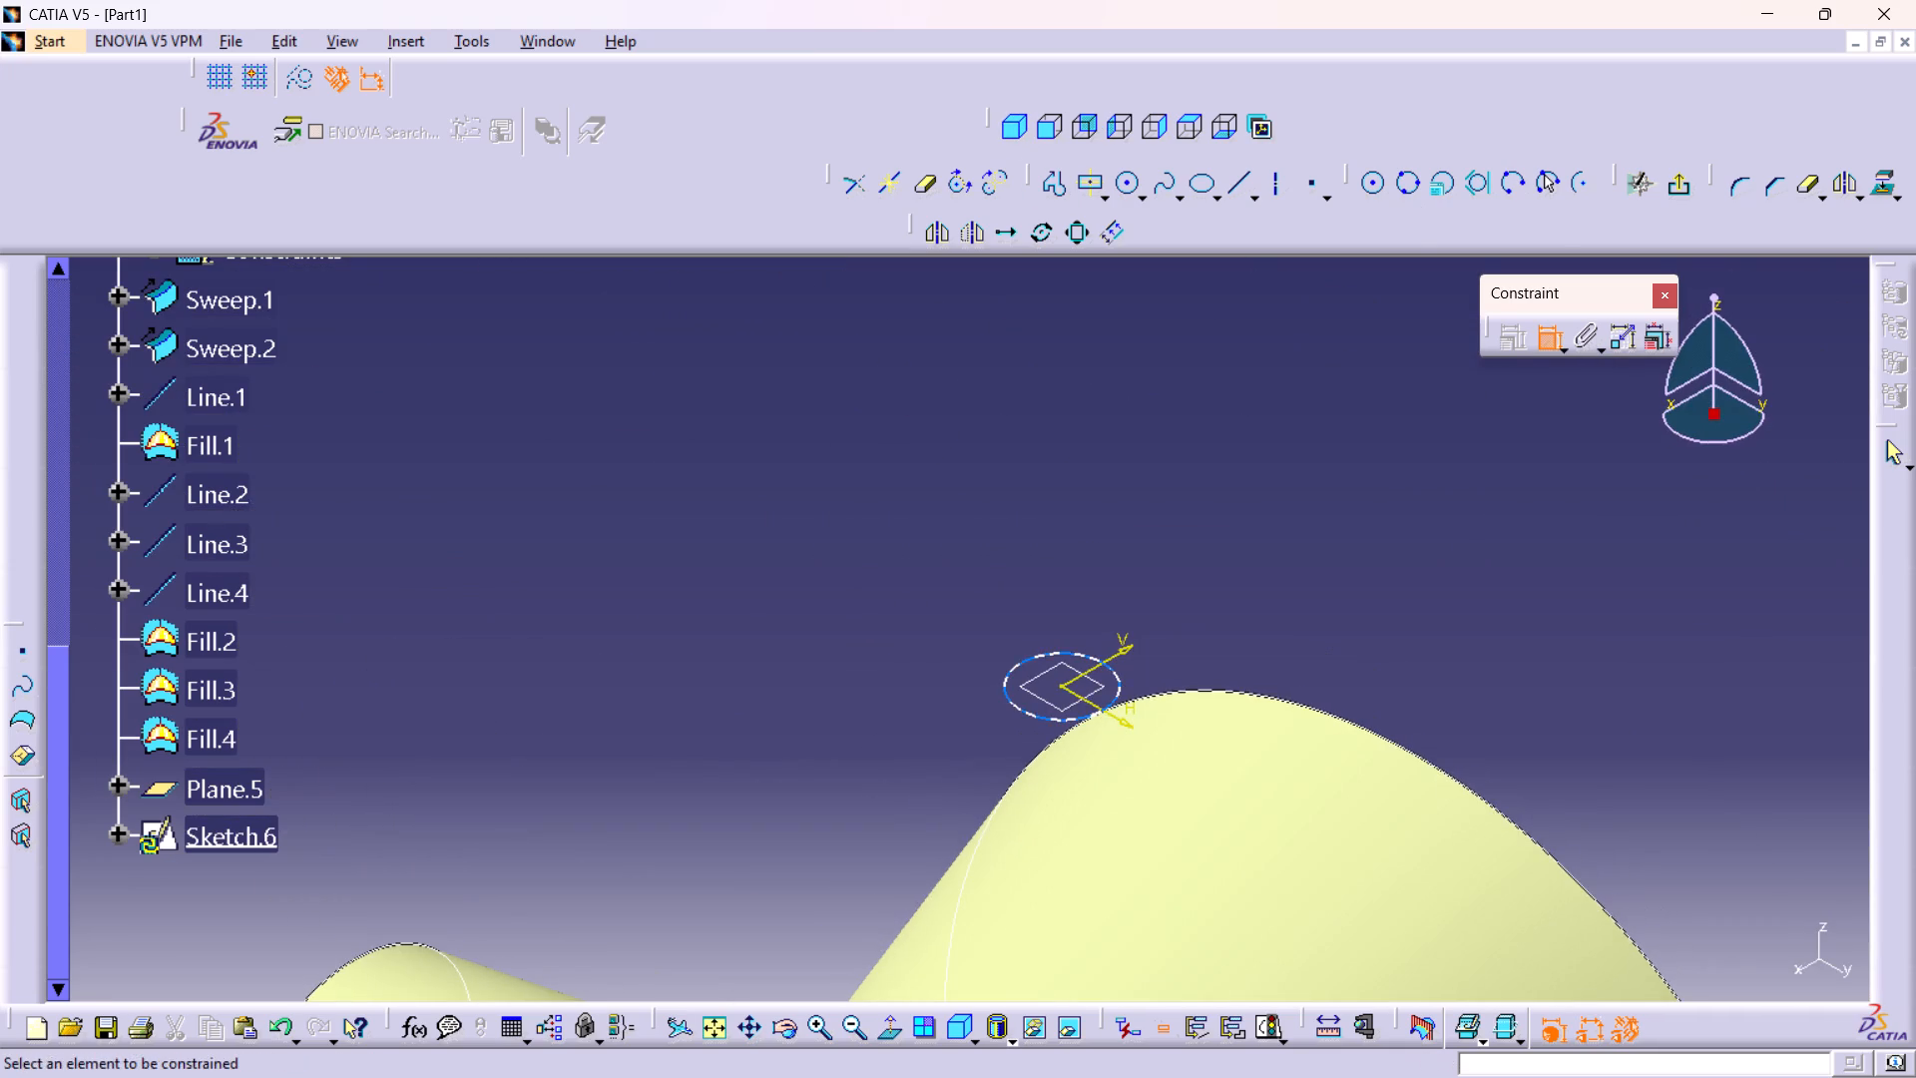
pyautogui.click(1070, 719)
pyautogui.click(784, 640)
pyautogui.doubleClick(774, 632)
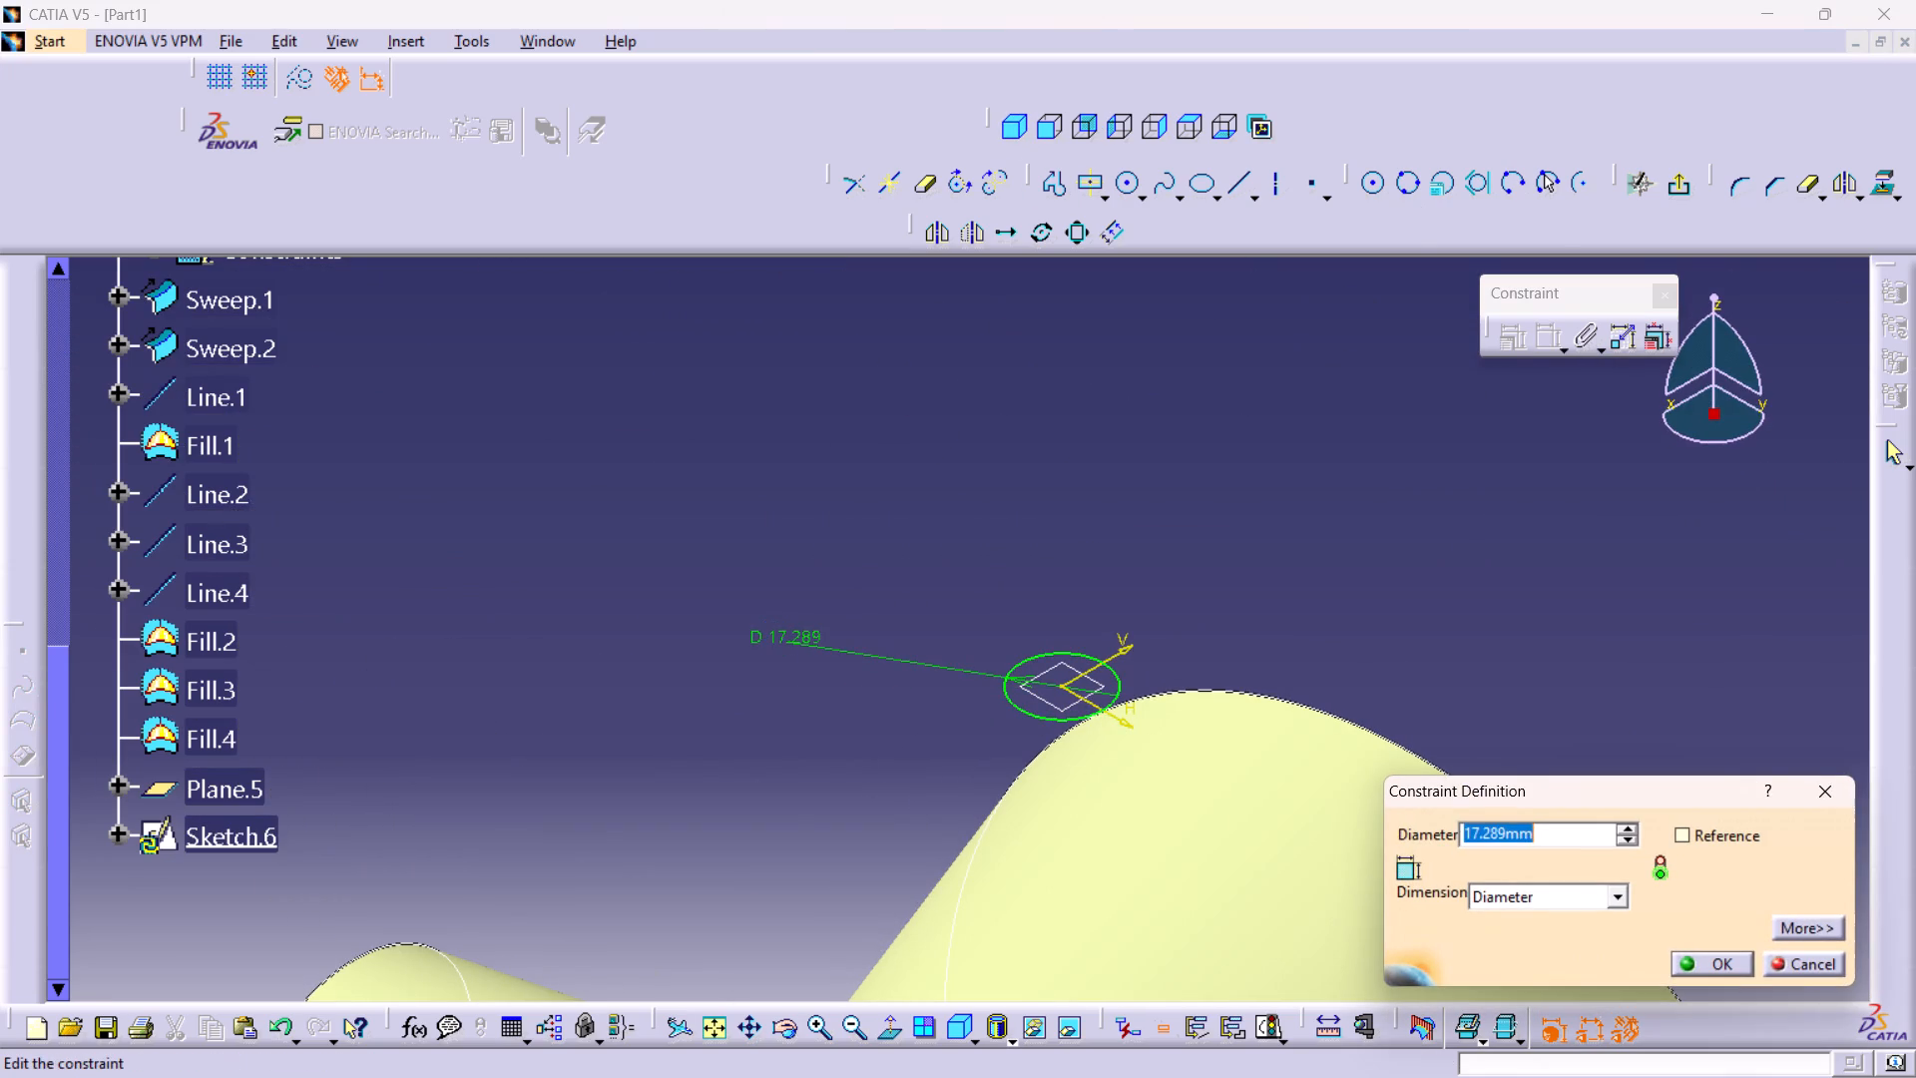
pyautogui.write('25')
pyautogui.press('Return')
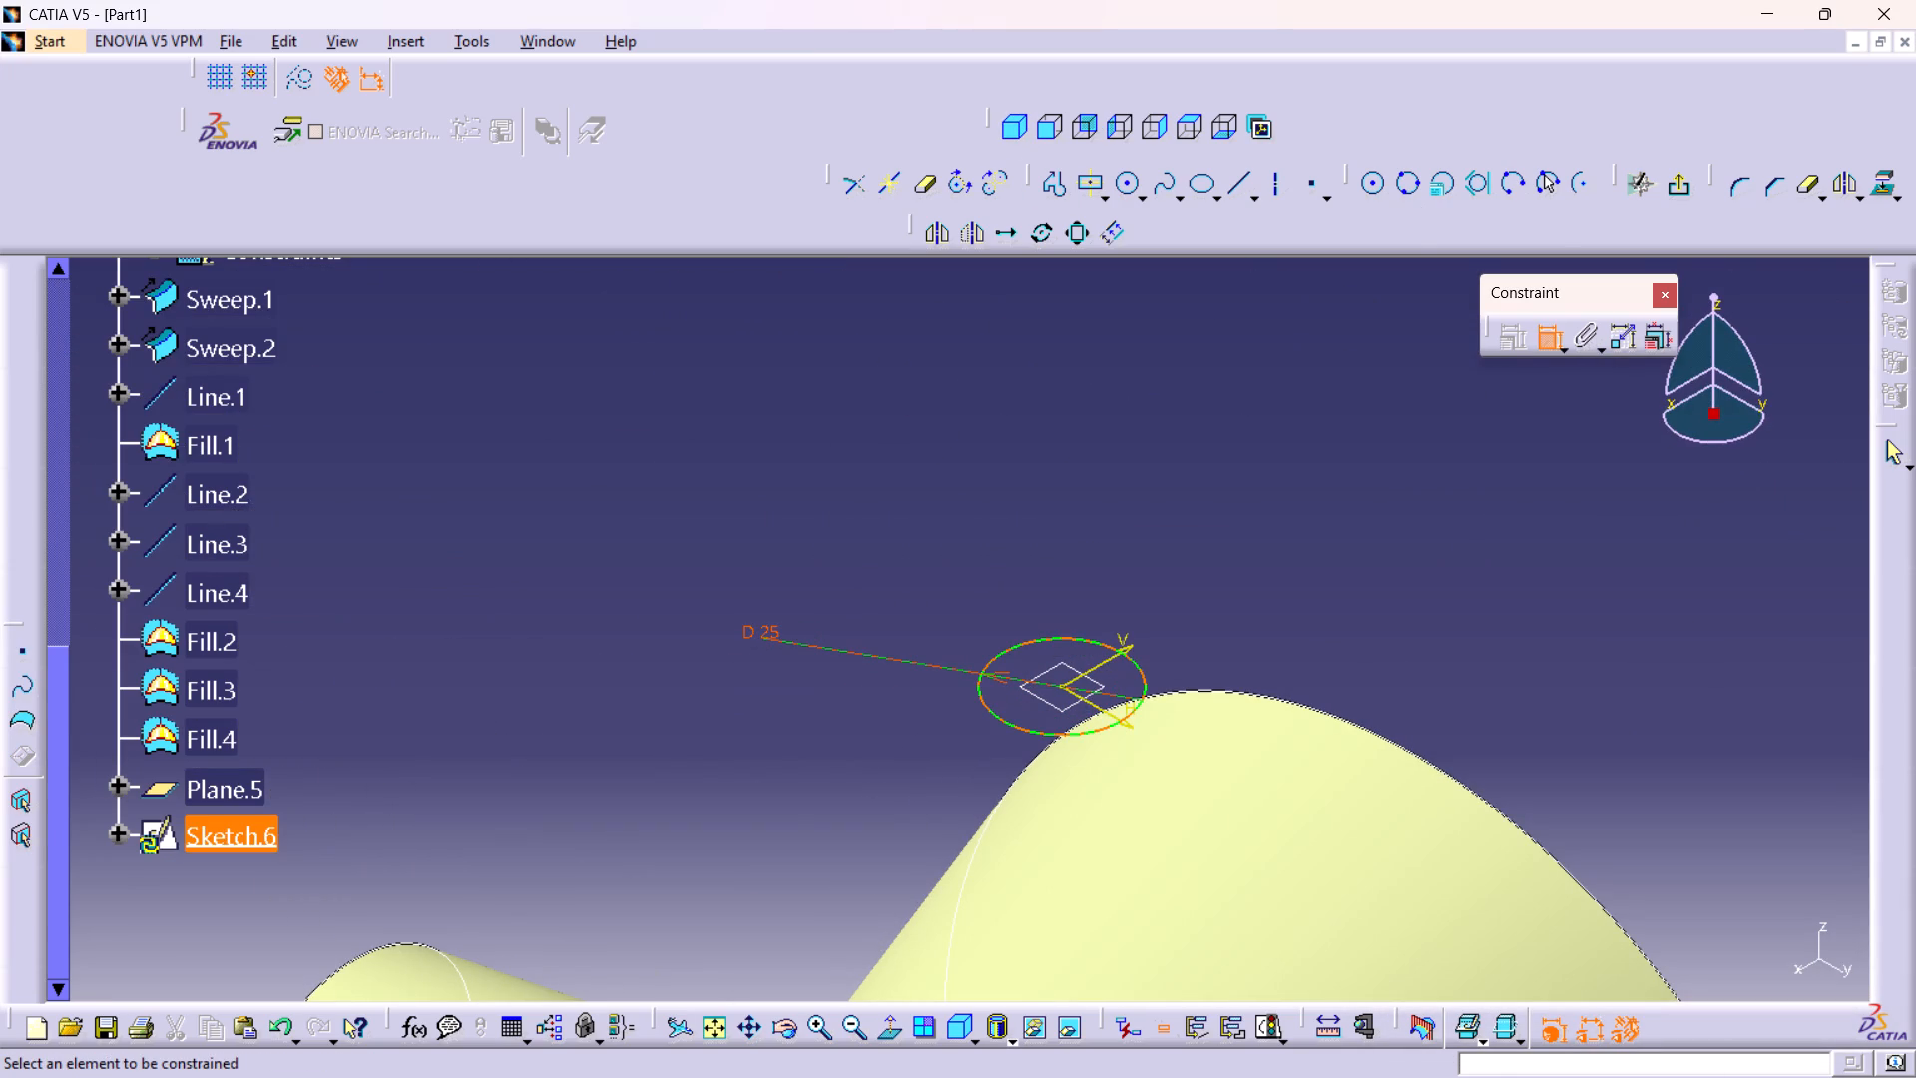
pyautogui.click(1702, 533)
pyautogui.moveTo(1360, 480); pyautogui.dragTo(1408, 680, button='middle')
pyautogui.rightClick(1360, 480)
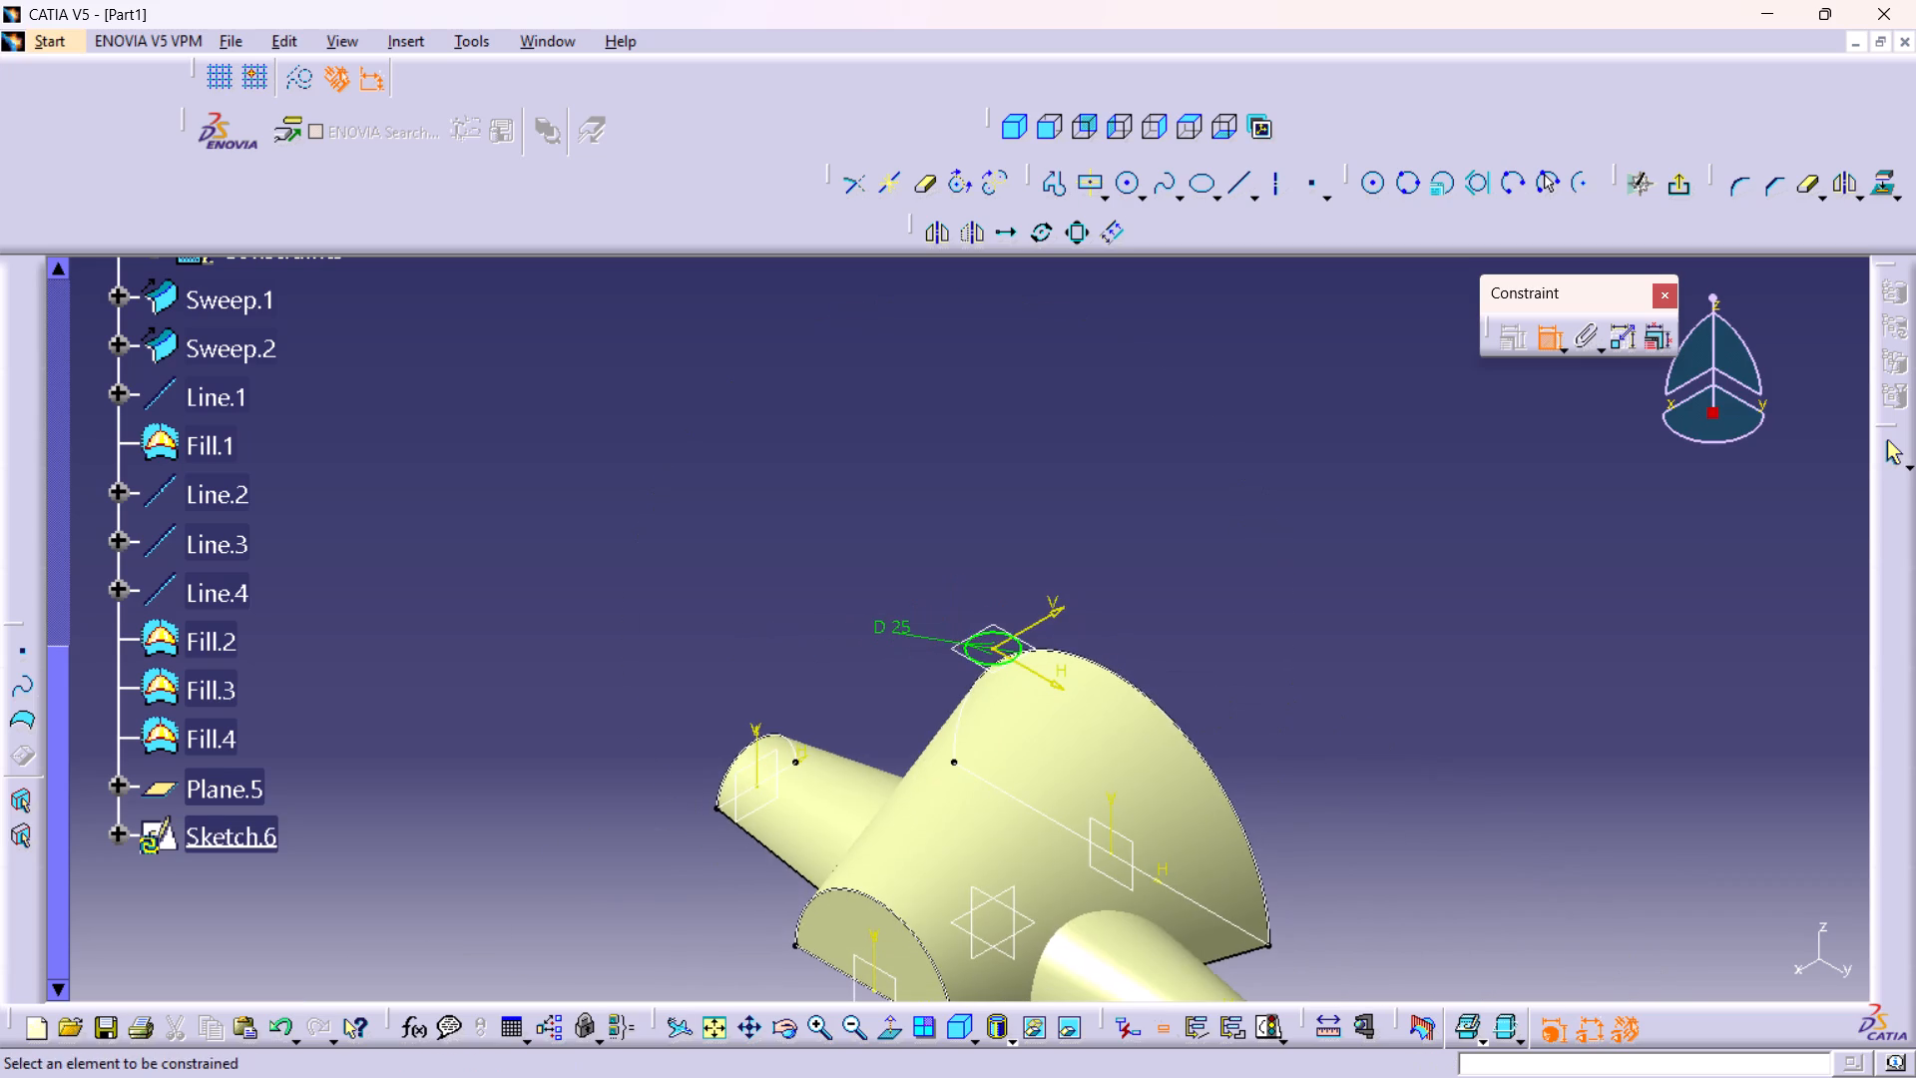
pyautogui.click(1545, 341)
# Exit Sketch.6 with the 25 mm circle and return to the surface model.
pyautogui.moveTo(1233, 577); pyautogui.dragTo(1217, 497, button='middle')
pyautogui.rightClick(1233, 577)
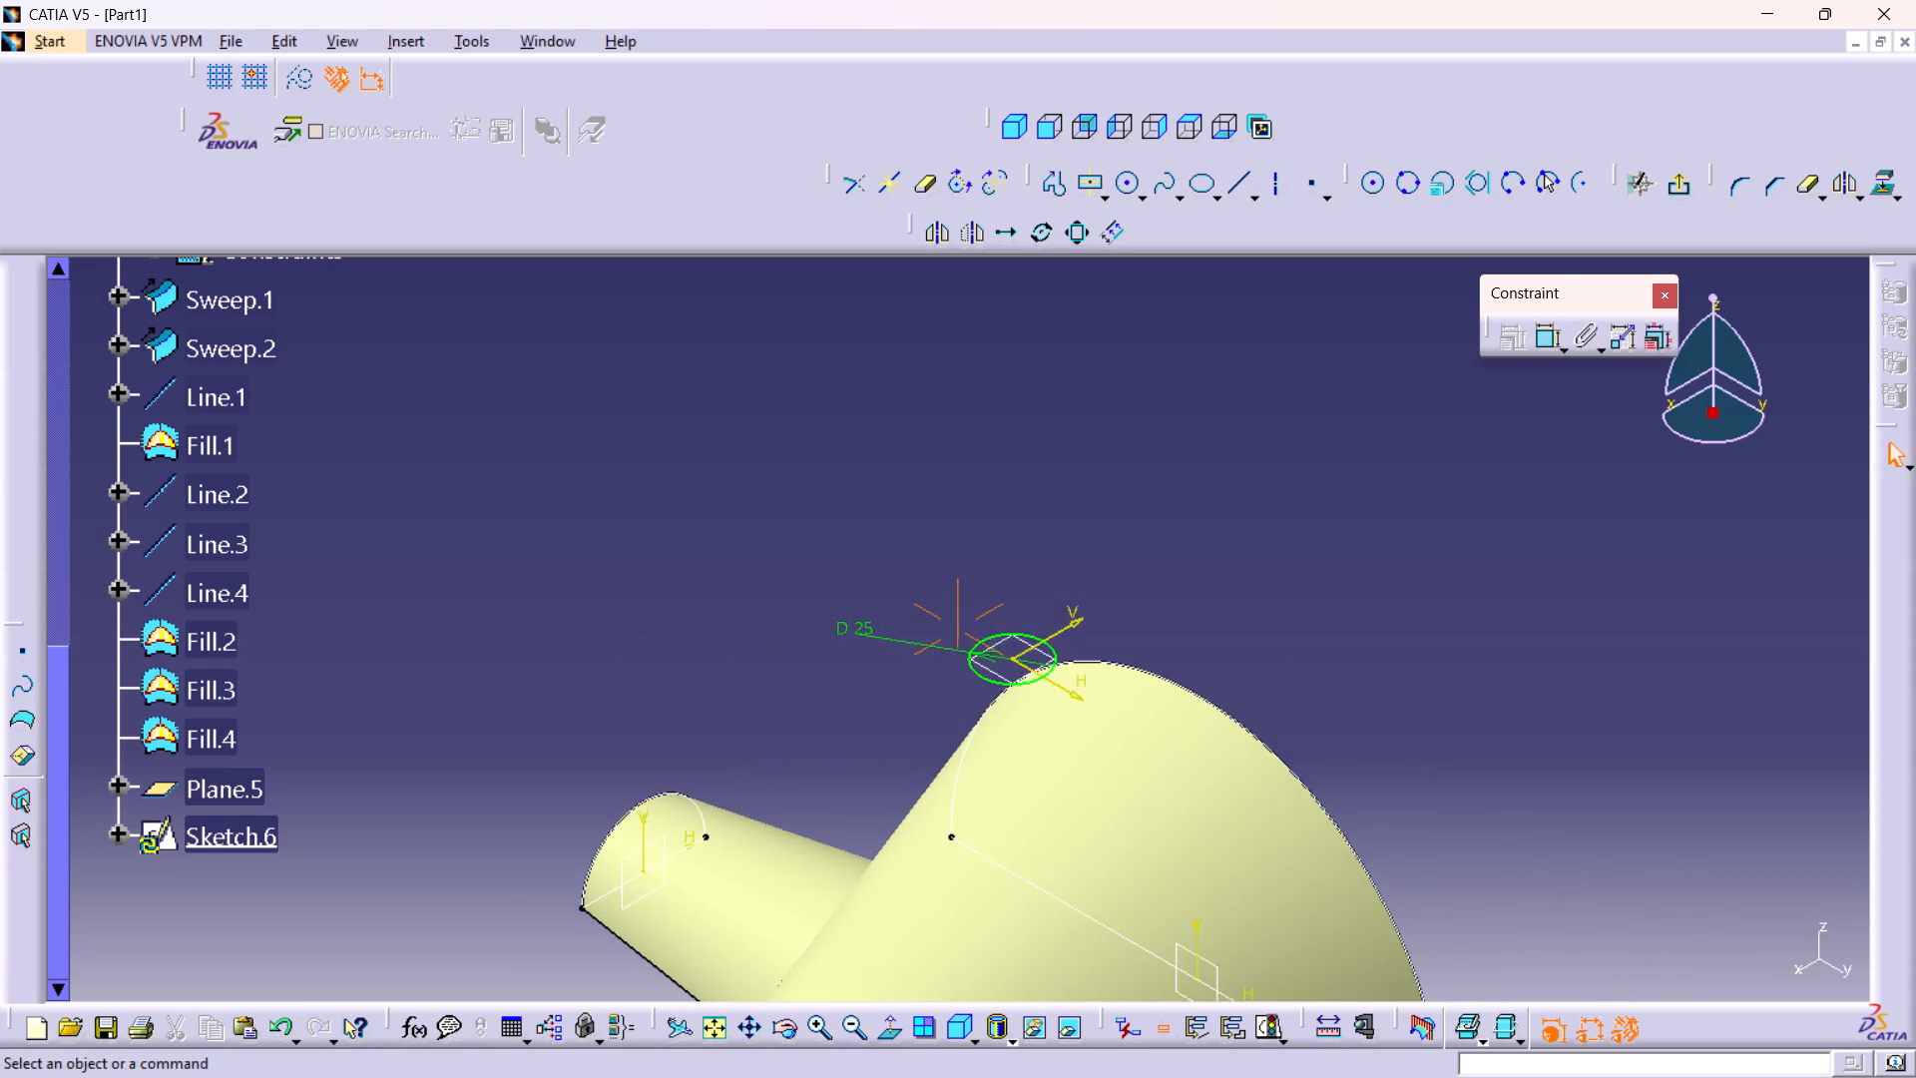
pyautogui.moveTo(1217, 497); pyautogui.dragTo(1217, 496, button='middle')
pyautogui.moveTo(1395, 624); pyautogui.dragTo(1336, 524, button='middle')
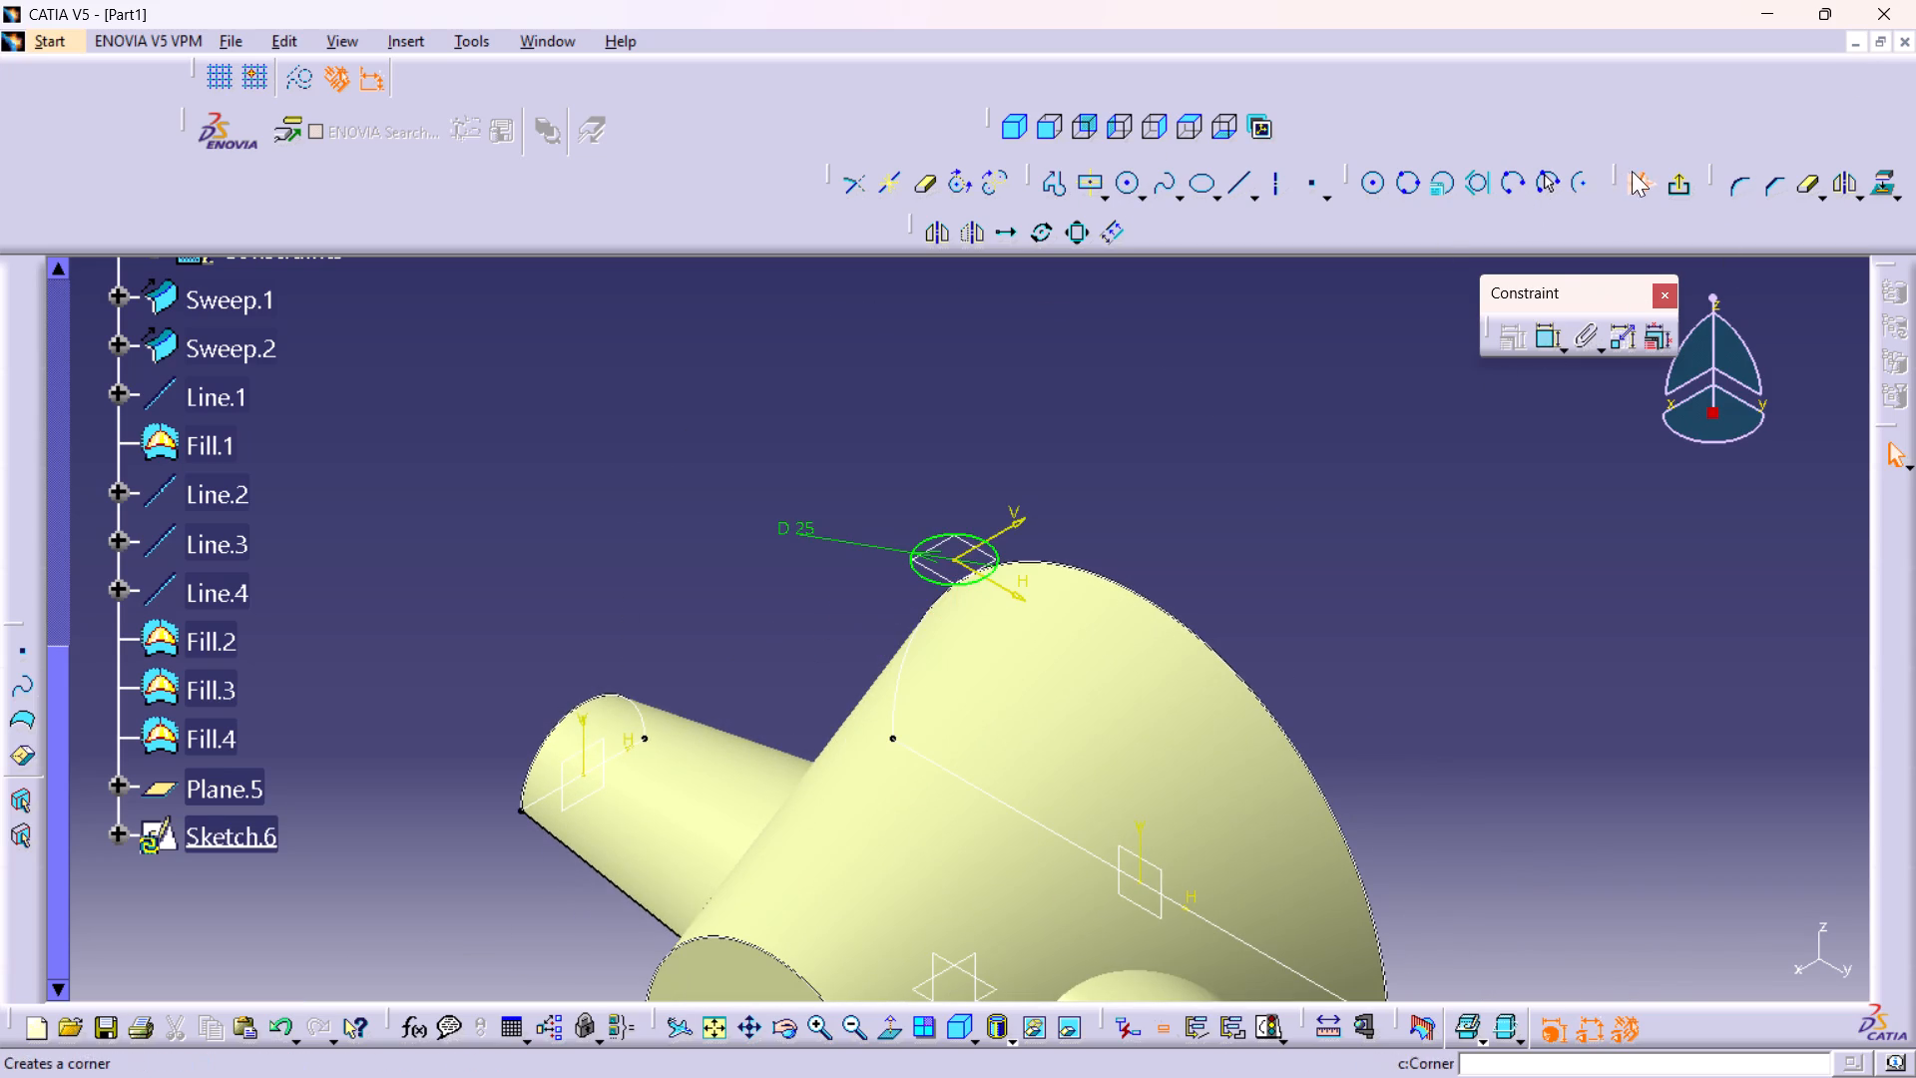
pyautogui.click(1675, 183)
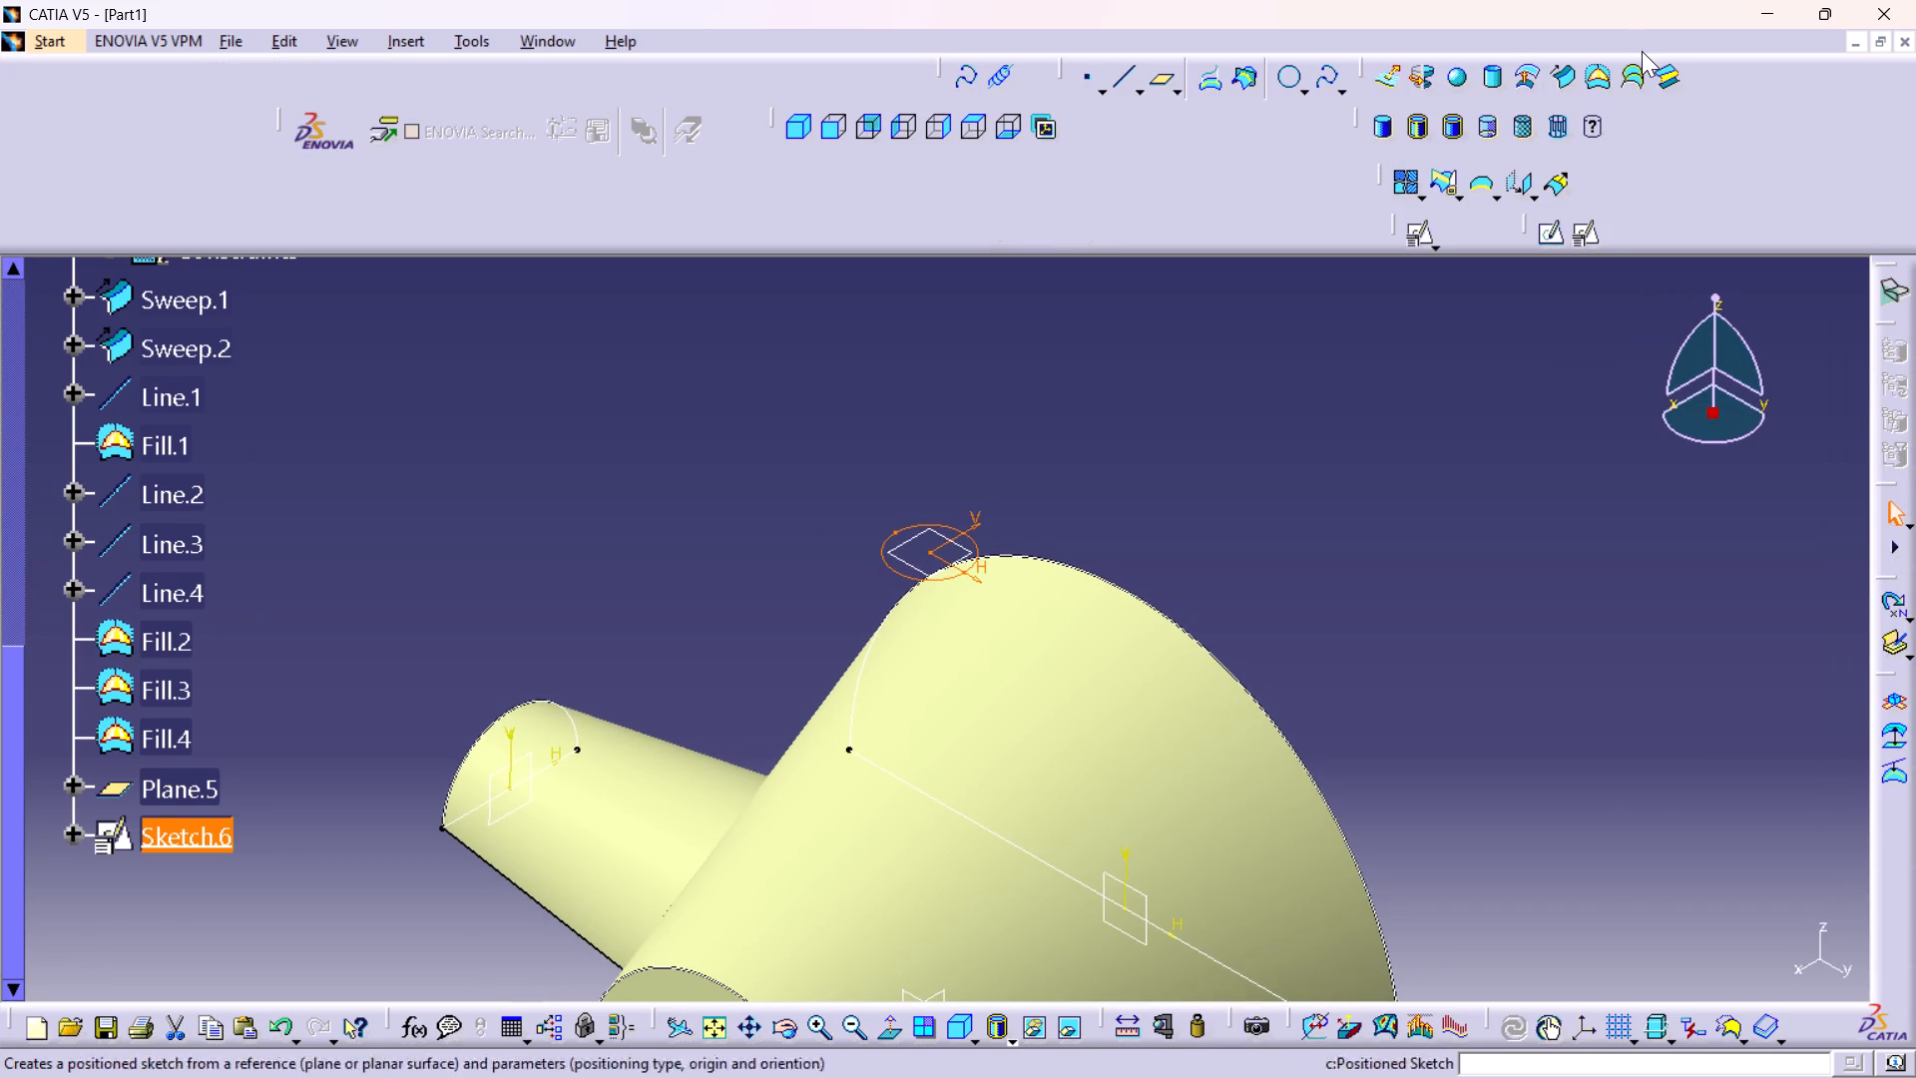
# Sweep a linear surface with draft direction from the Sketch.6 circle along the Z component, at 9deg and 100 mm long.
pyautogui.click(1571, 80)
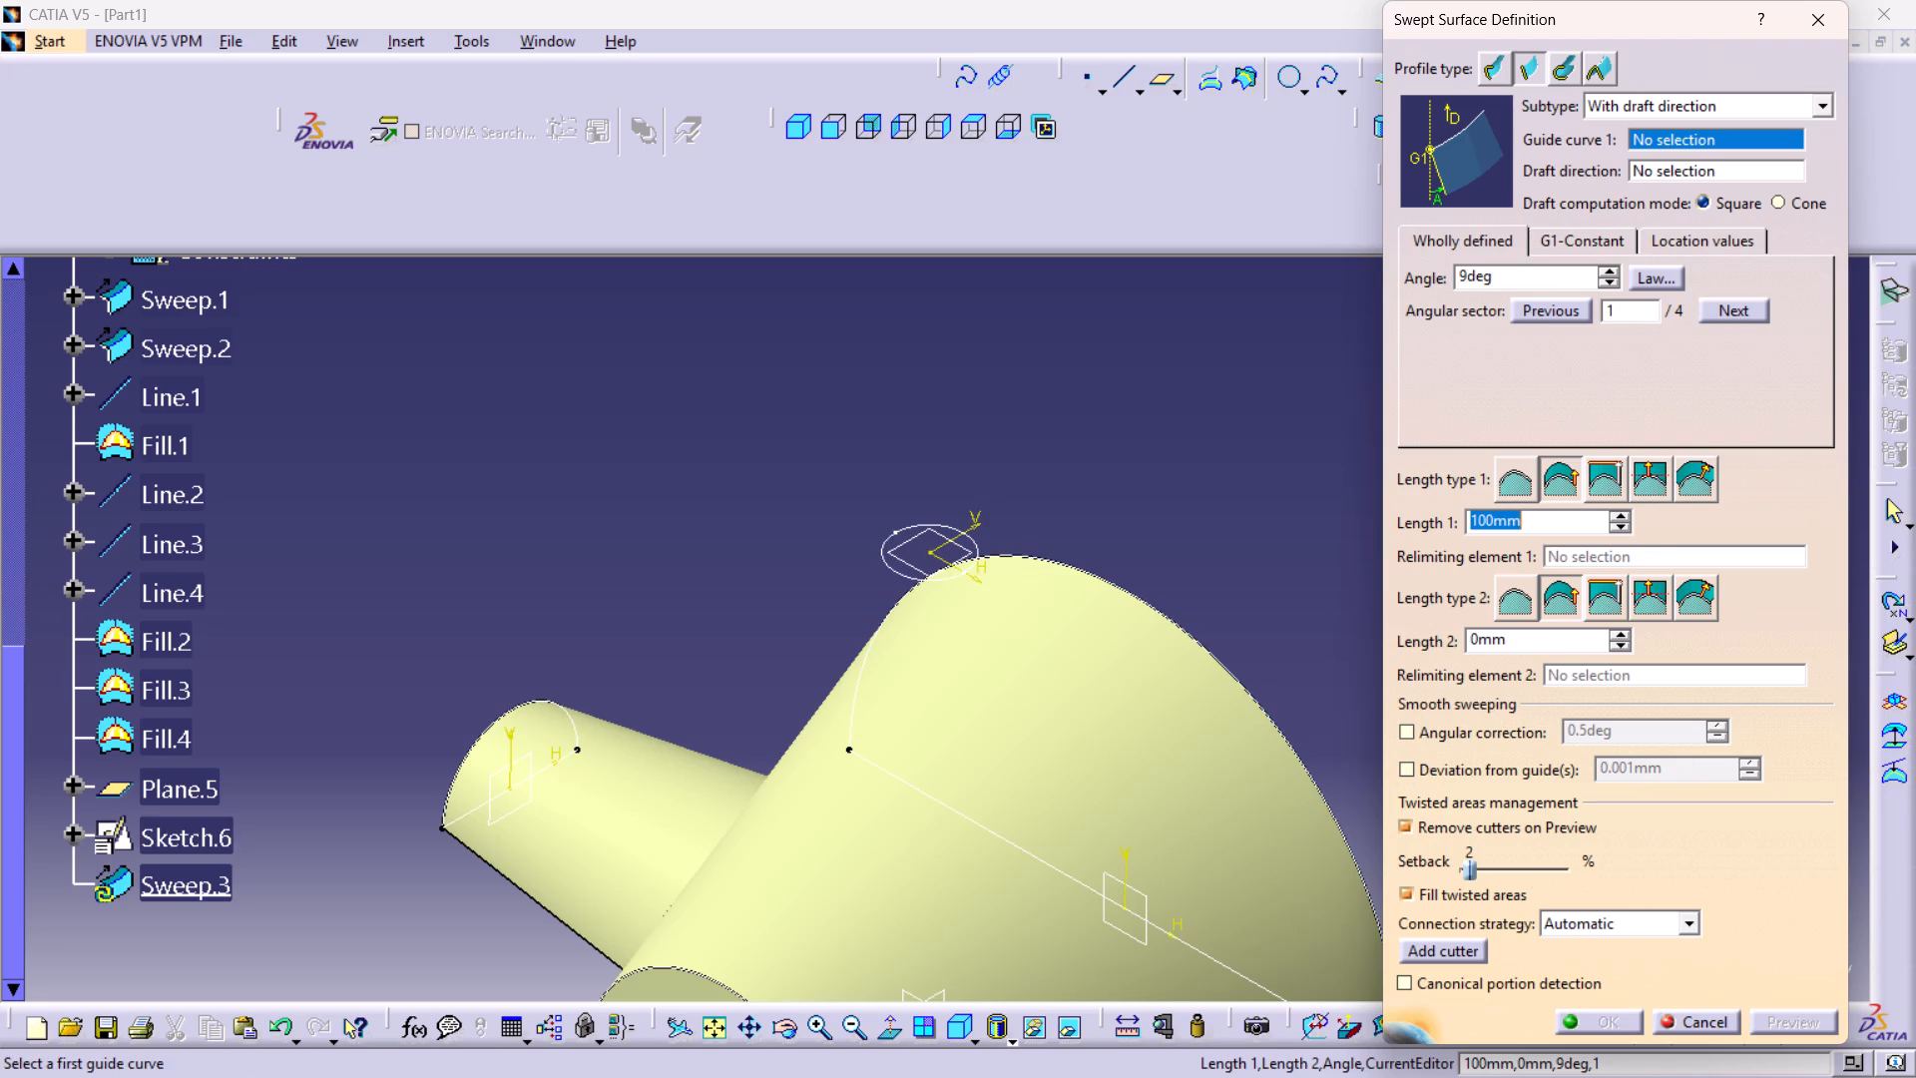
pyautogui.click(910, 582)
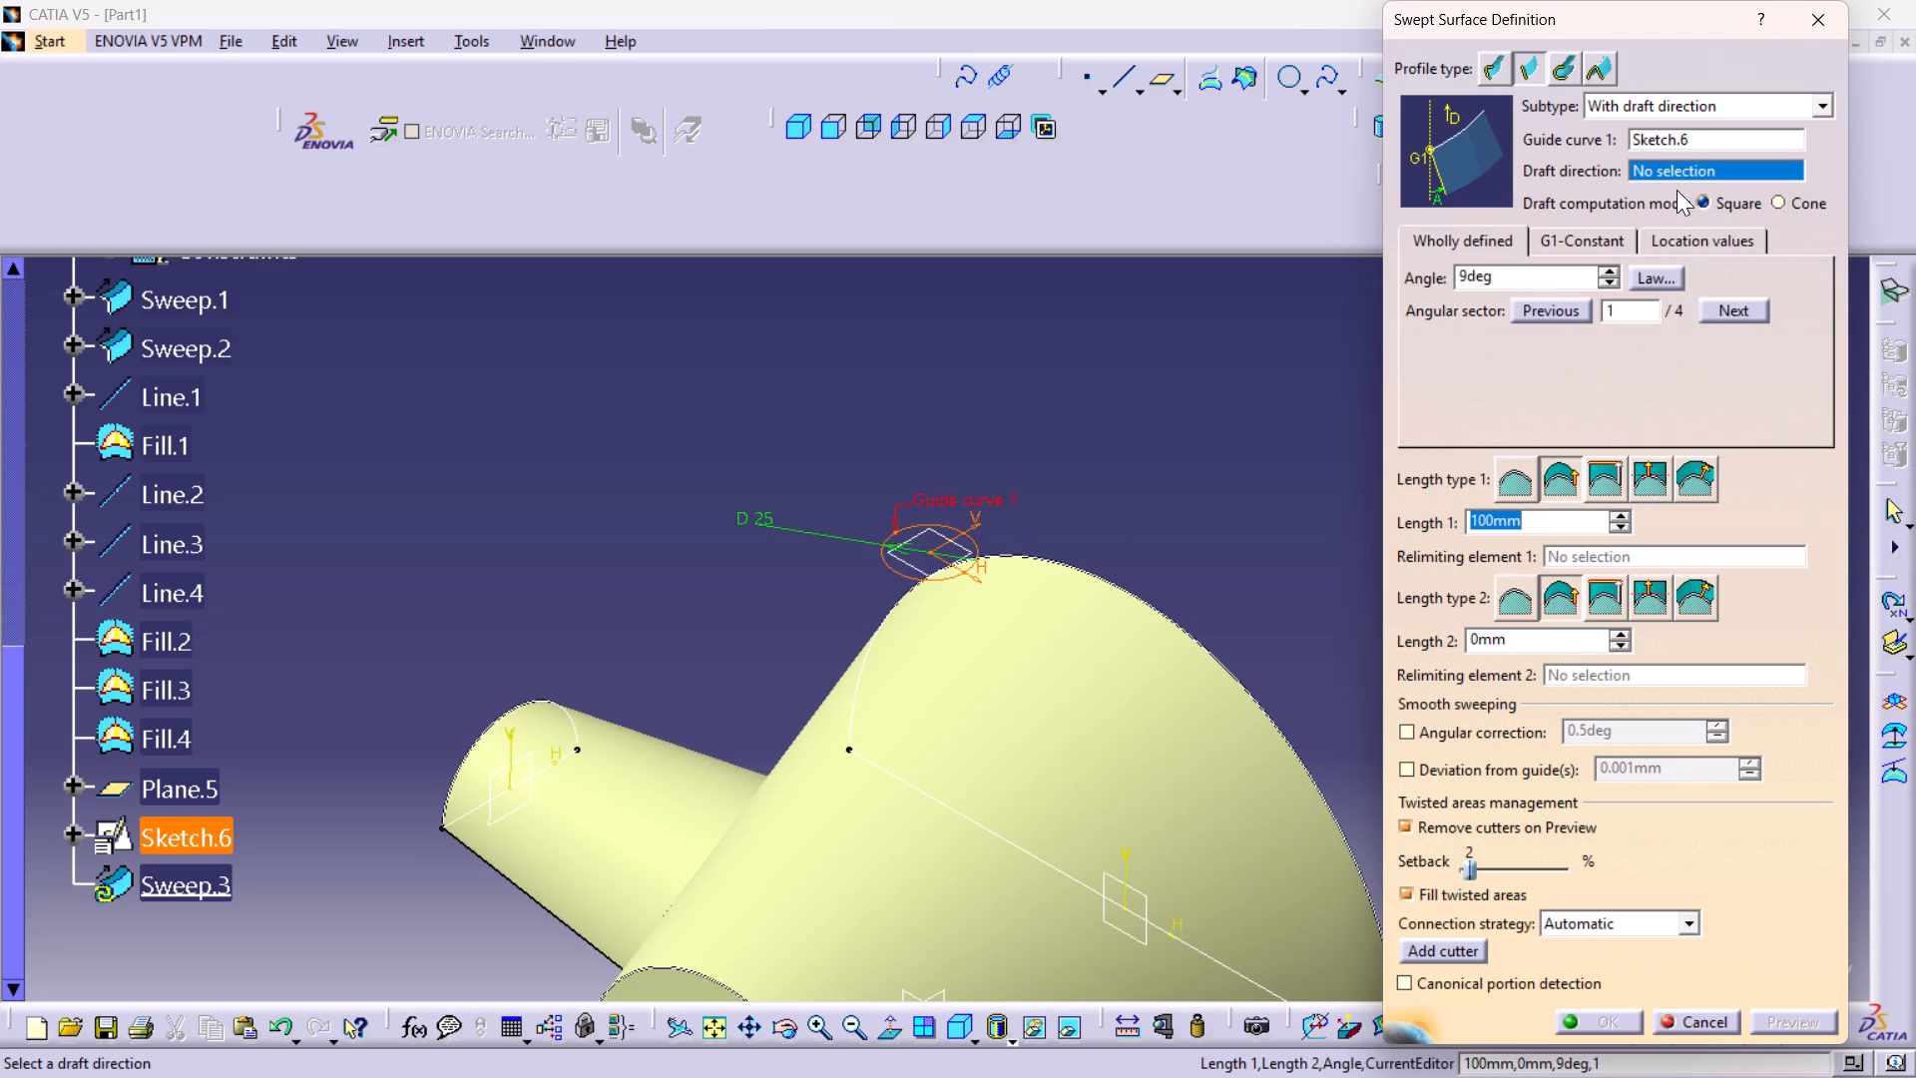
pyautogui.rightClick(1651, 169)
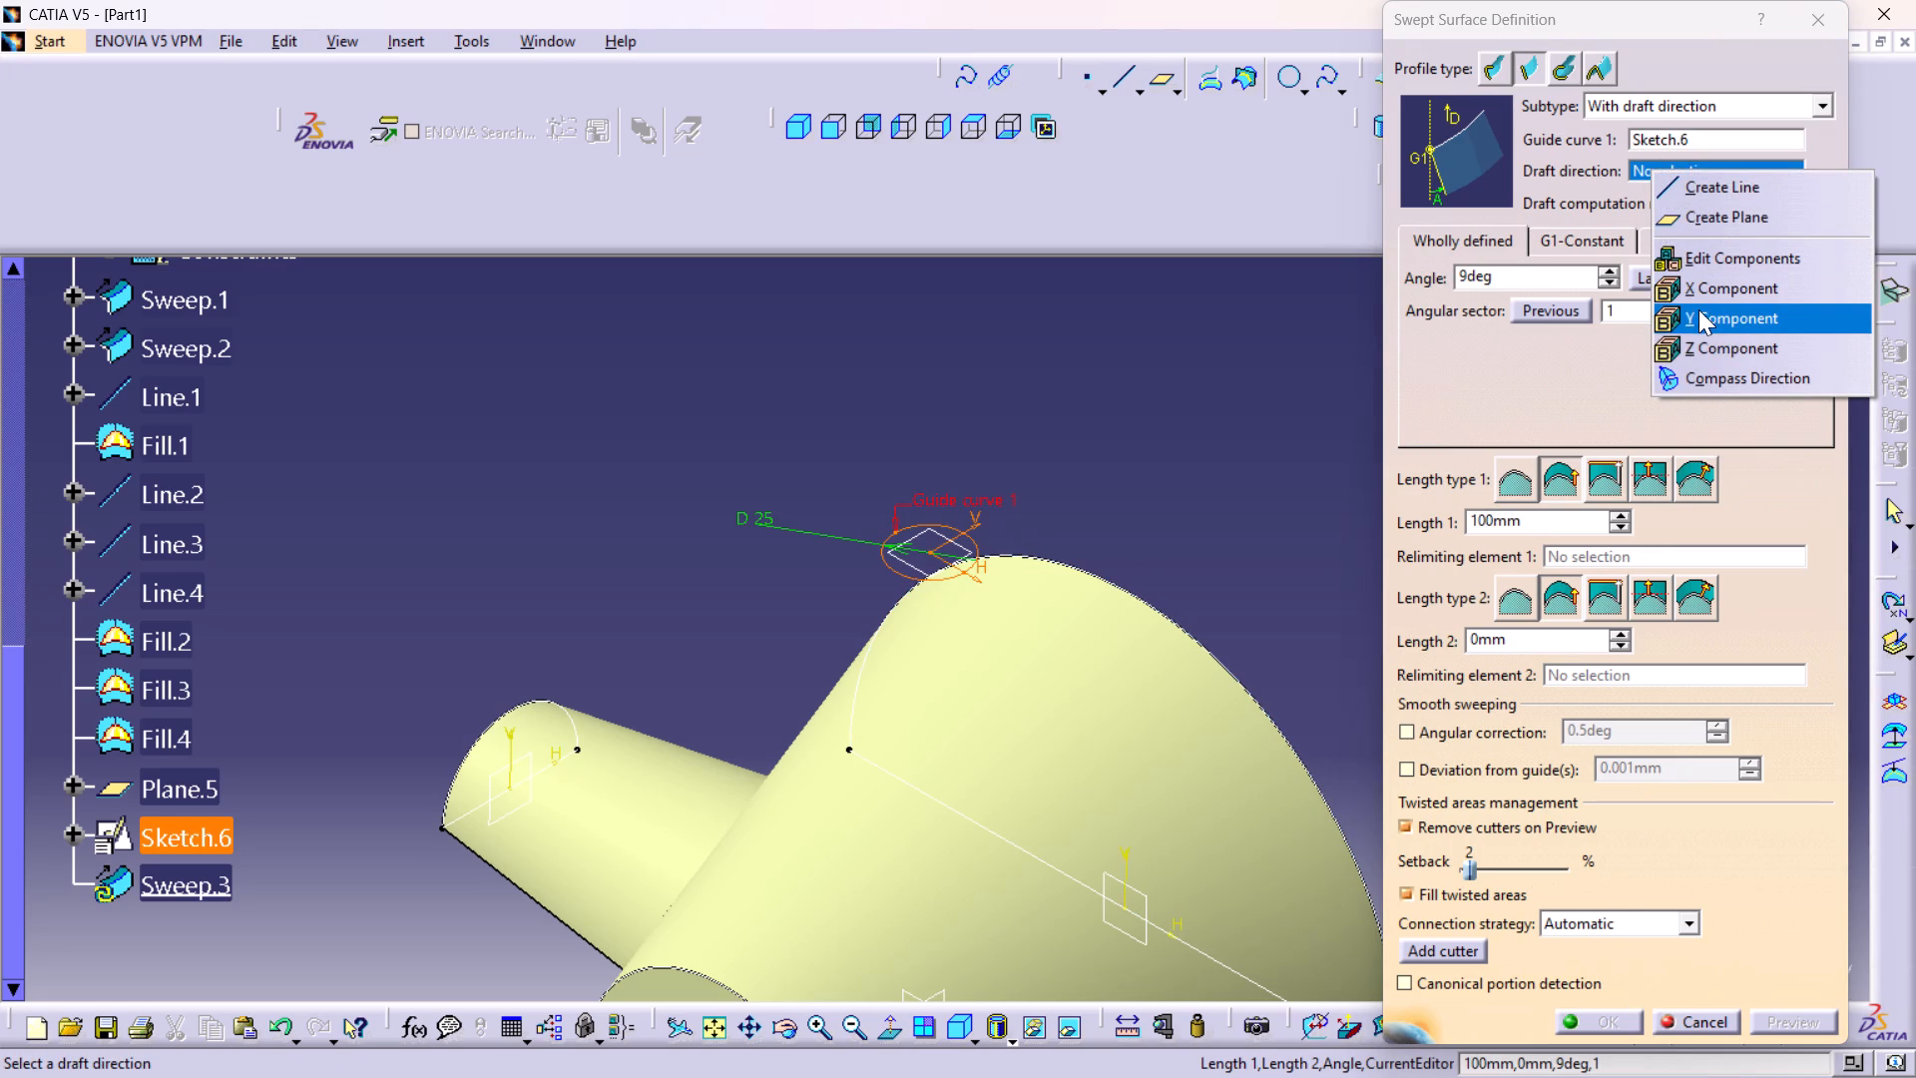
pyautogui.click(1698, 347)
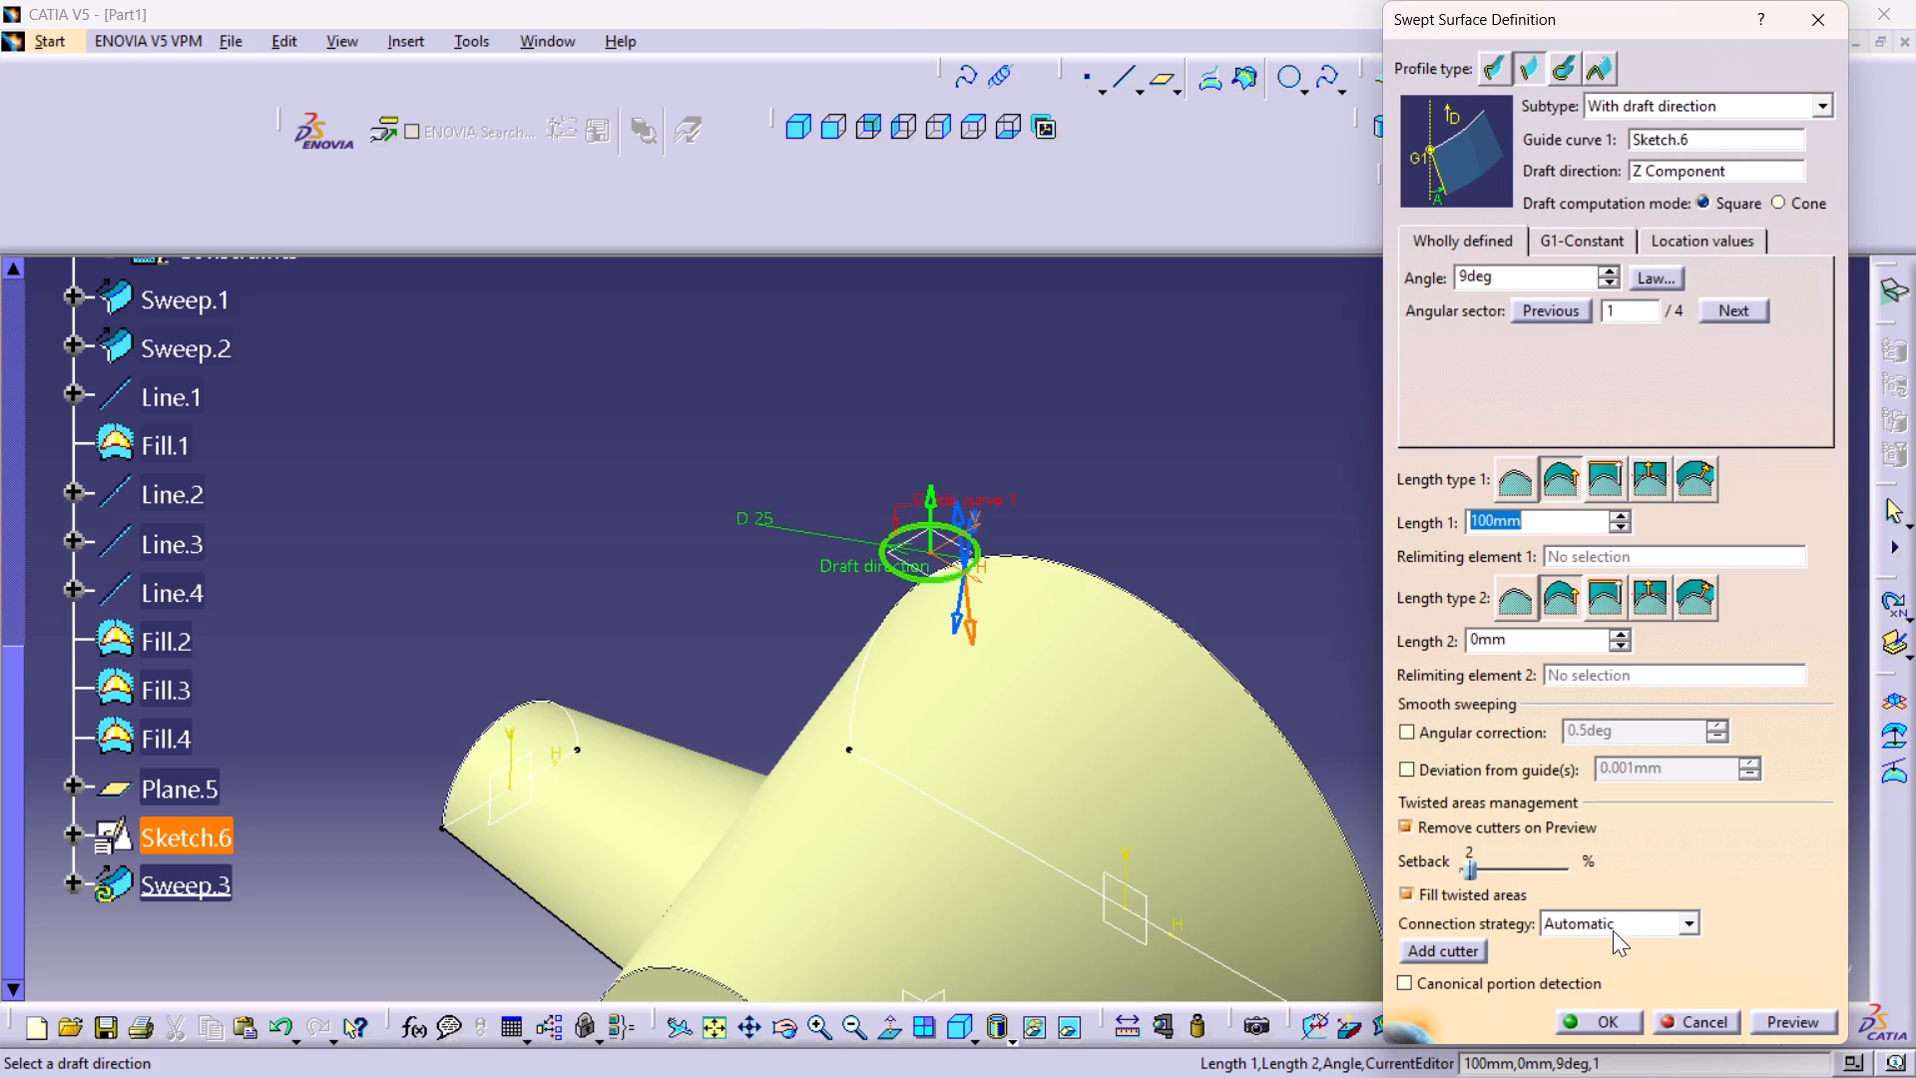
pyautogui.click(1777, 1012)
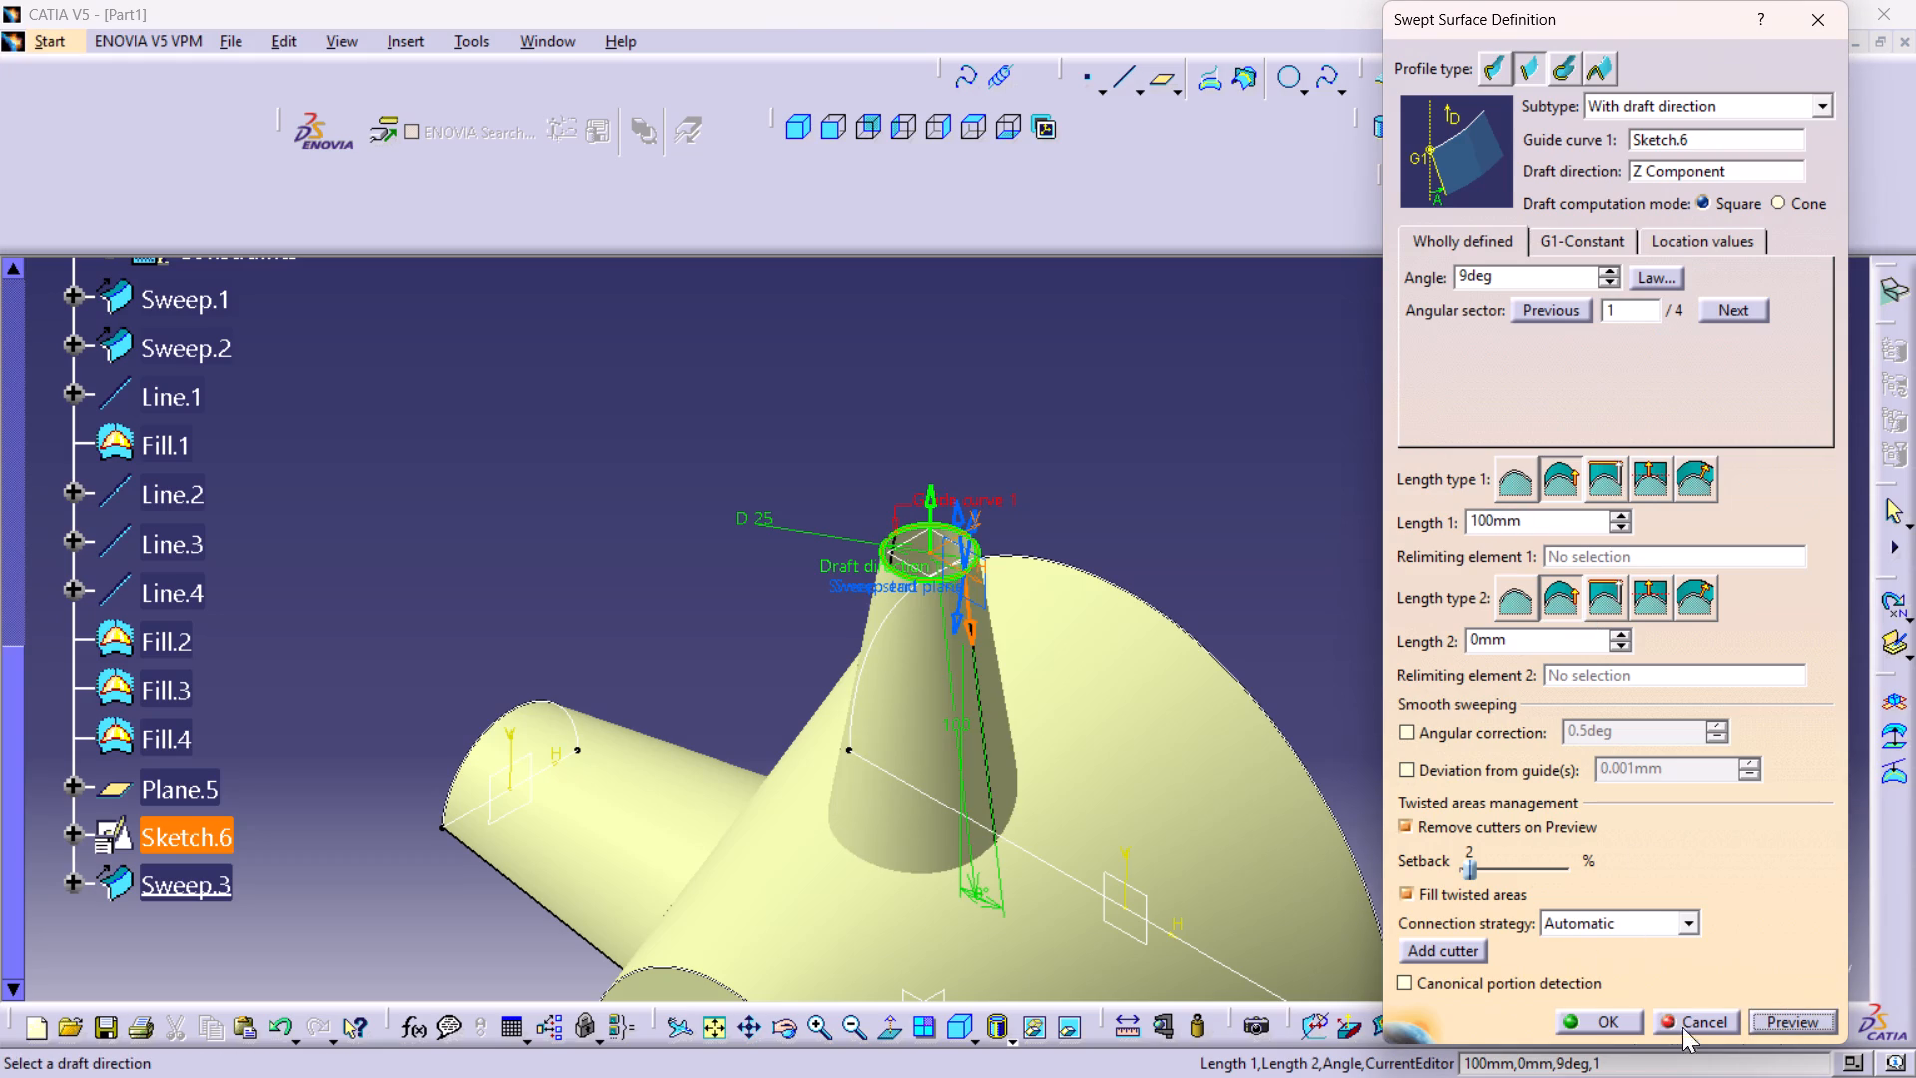
pyautogui.click(1609, 1016)
pyautogui.click(1503, 680)
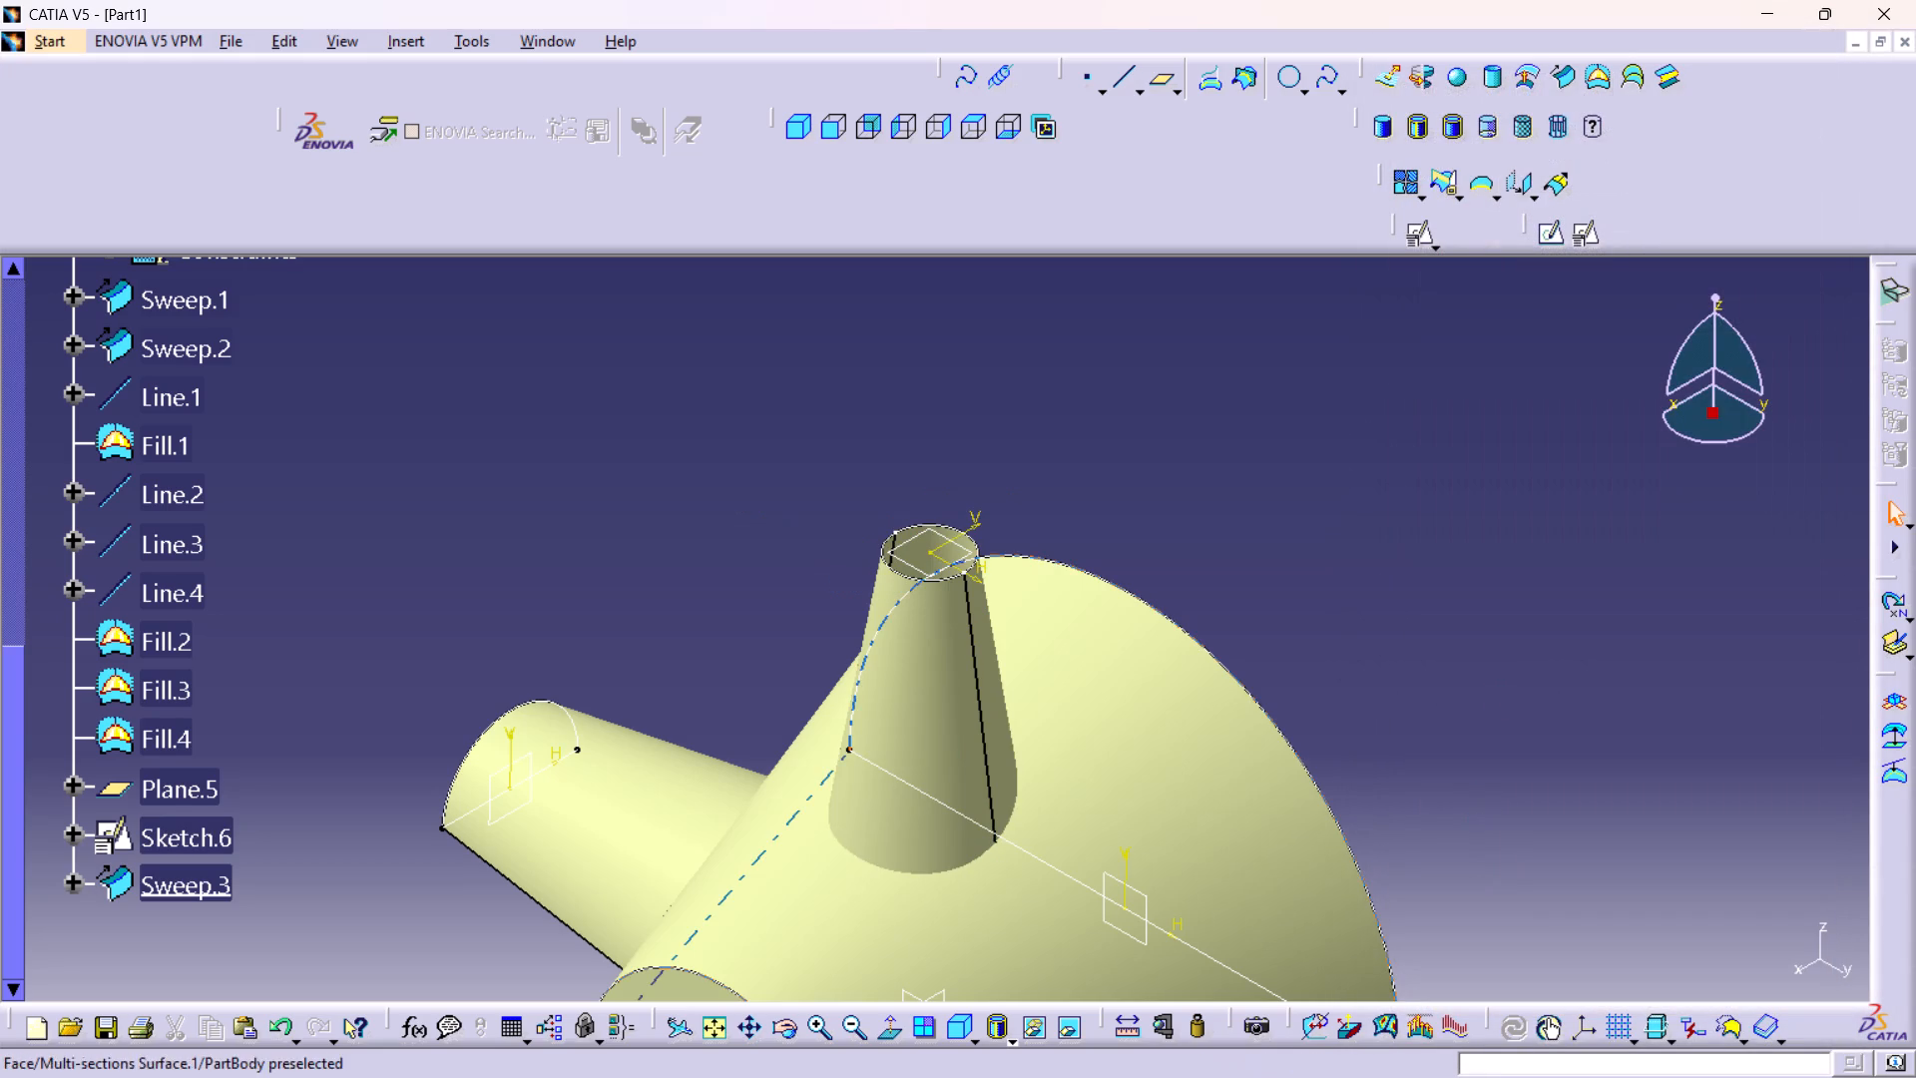
# Close the top opening of the vertical tapered sweep with a Fill bounded by the Sketch.6 circle.
pyautogui.moveTo(1051, 904); pyautogui.dragTo(1069, 752, button='middle')
pyautogui.moveTo(1051, 904); pyautogui.dragTo(1050, 877, button='right')
pyautogui.moveTo(1038, 817); pyautogui.dragTo(1084, 365, button='middle')
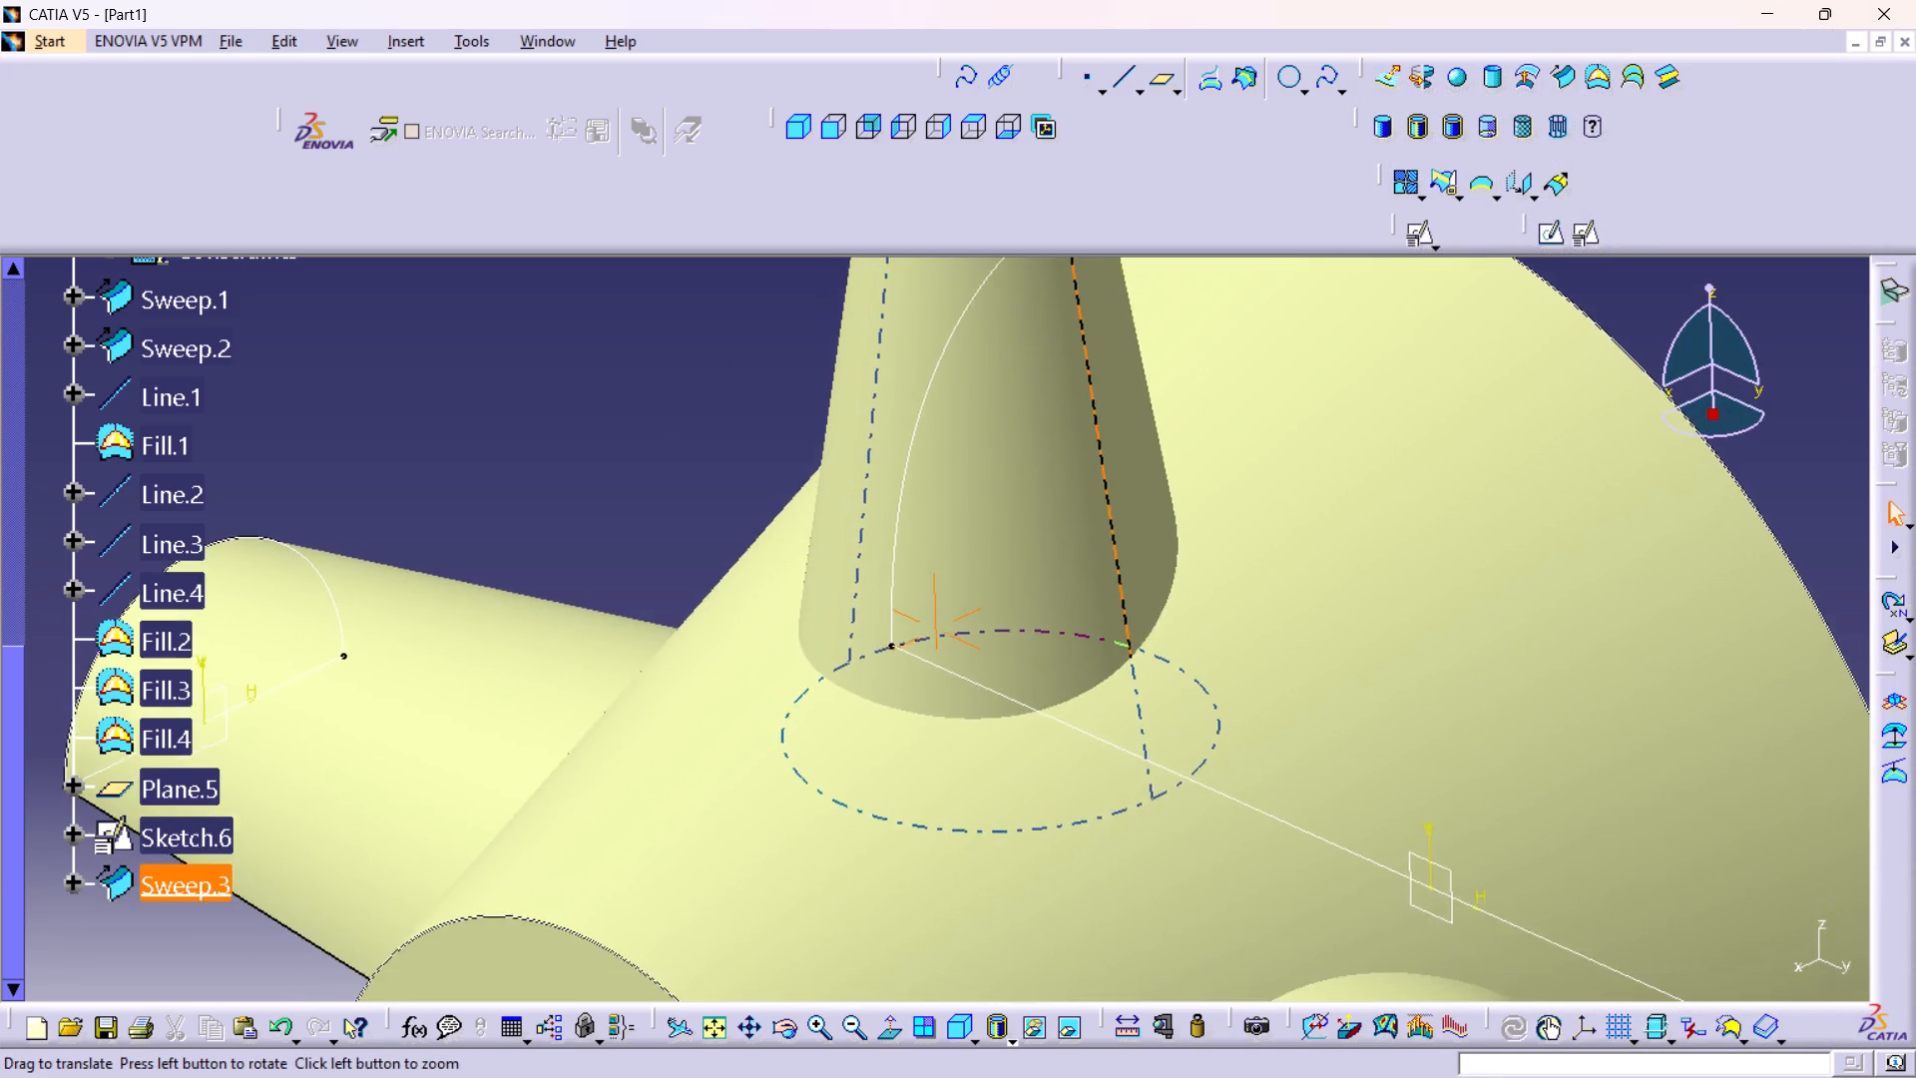
pyautogui.moveTo(1084, 365); pyautogui.dragTo(1084, 517, button='middle')
pyautogui.moveTo(1074, 463); pyautogui.dragTo(1069, 619, button='middle')
pyautogui.moveTo(1074, 463); pyautogui.dragTo(1069, 619, button='right')
pyautogui.moveTo(1093, 457); pyautogui.dragTo(1075, 876, button='middle')
pyautogui.scroll(1, 1075, 875)
pyautogui.moveTo(1040, 686); pyautogui.dragTo(1041, 693, button='middle')
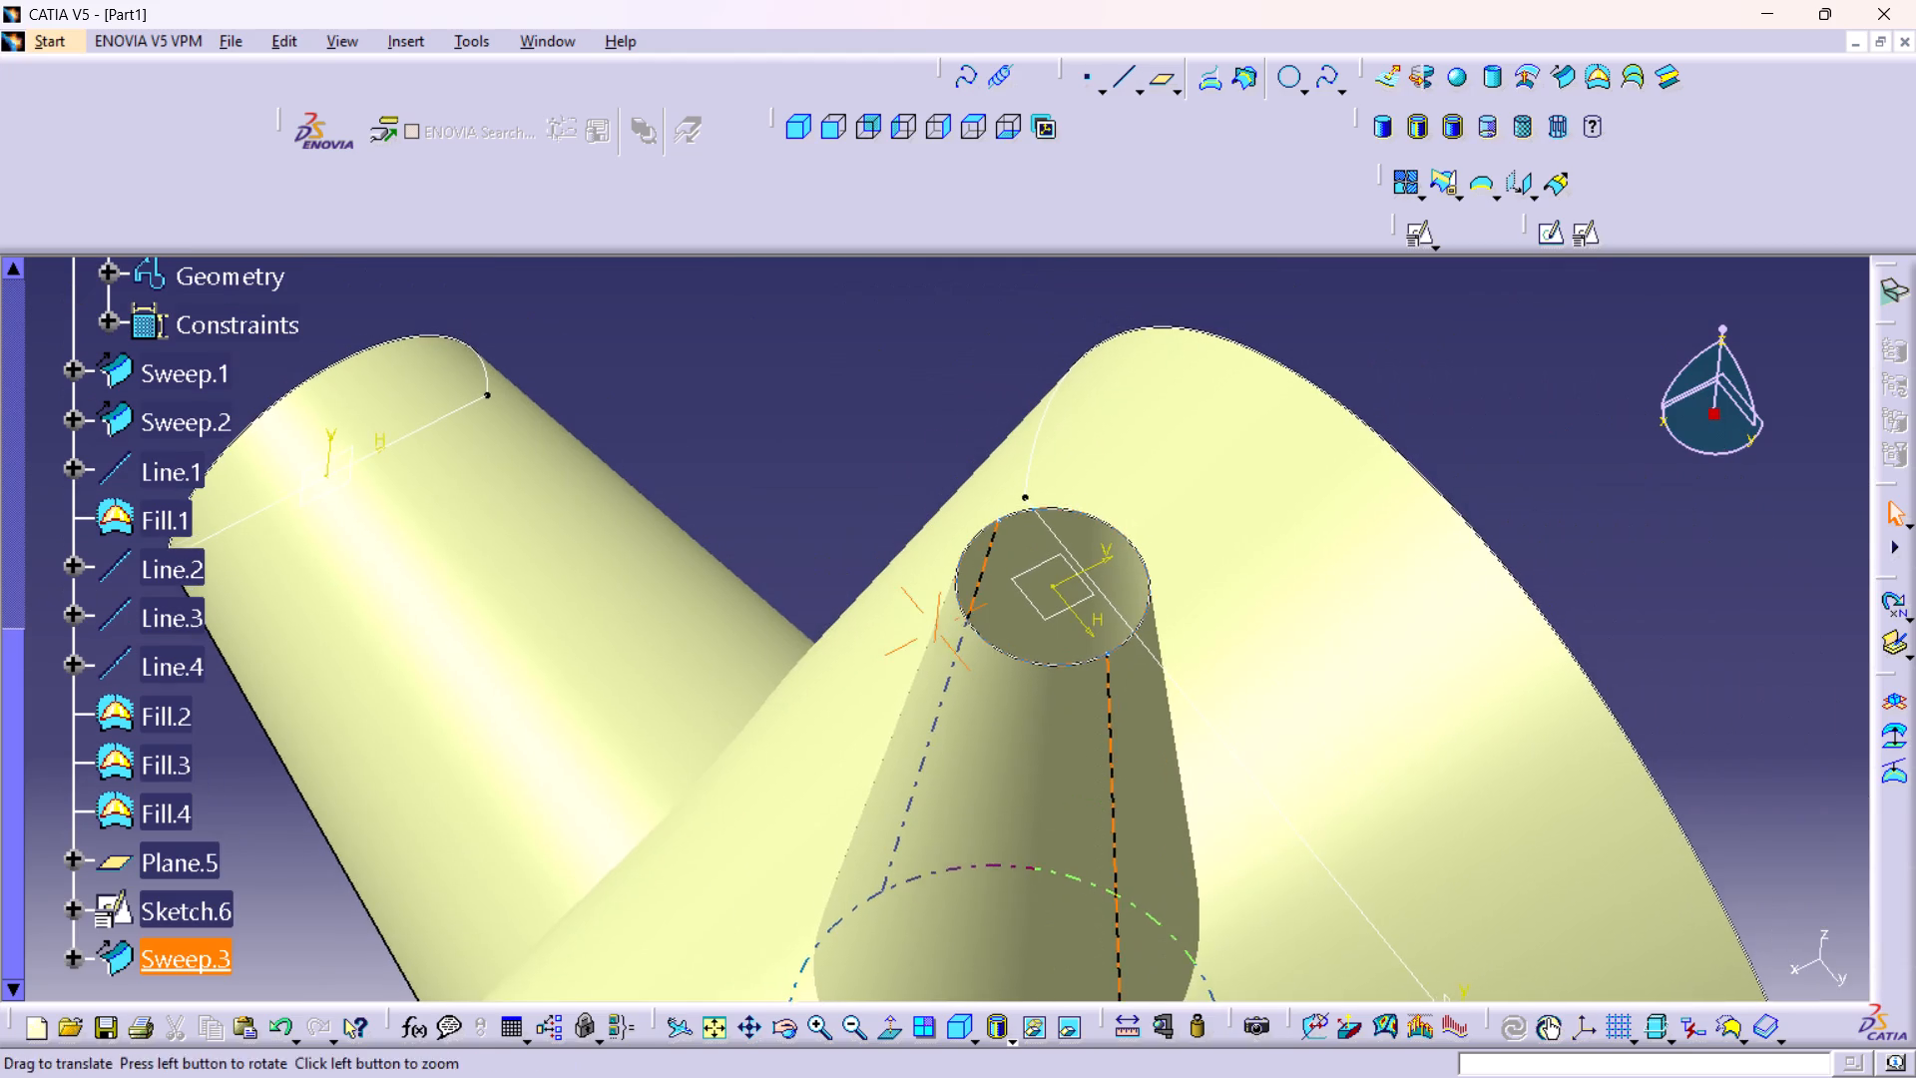
pyautogui.moveTo(1041, 693); pyautogui.dragTo(1041, 696, button='middle')
pyautogui.moveTo(996, 623); pyautogui.dragTo(975, 529, button='middle')
pyautogui.rightClick(996, 623)
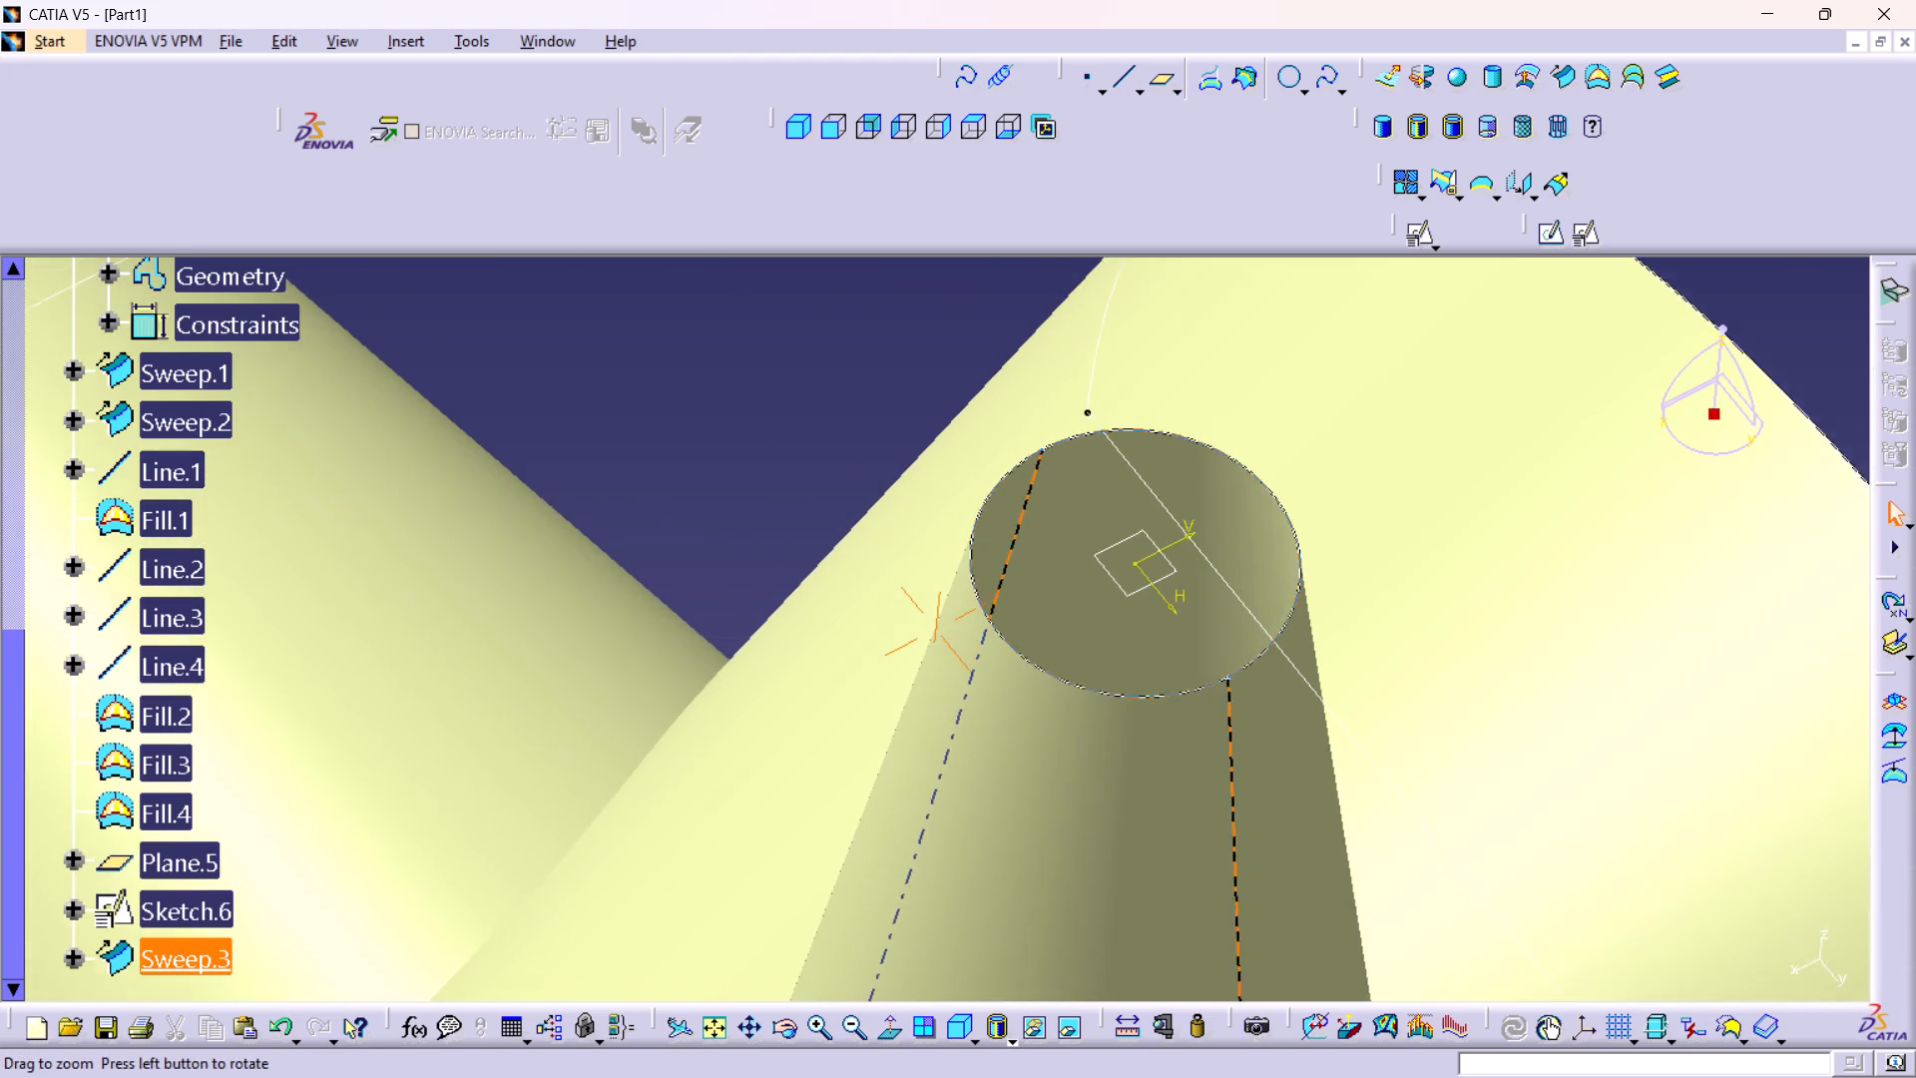
pyautogui.moveTo(975, 529); pyautogui.dragTo(975, 504, button='middle')
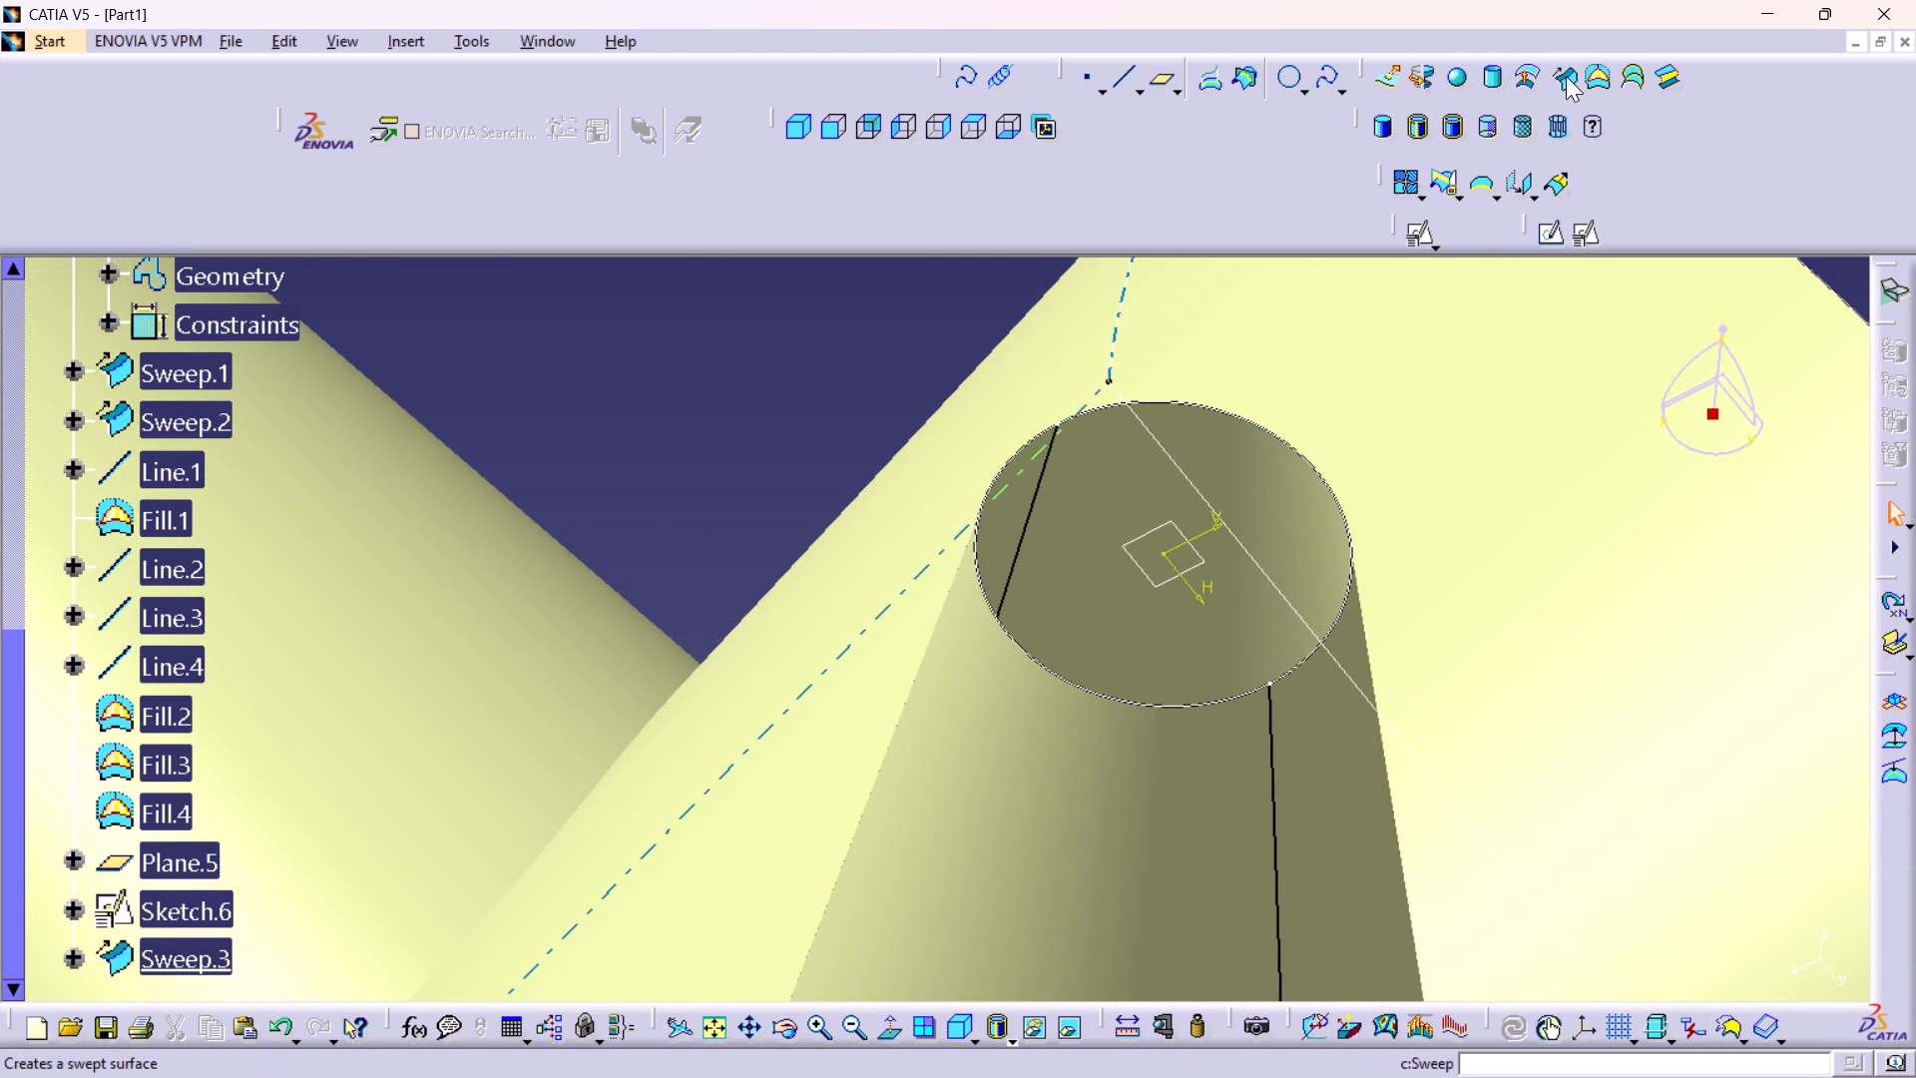
pyautogui.click(1605, 78)
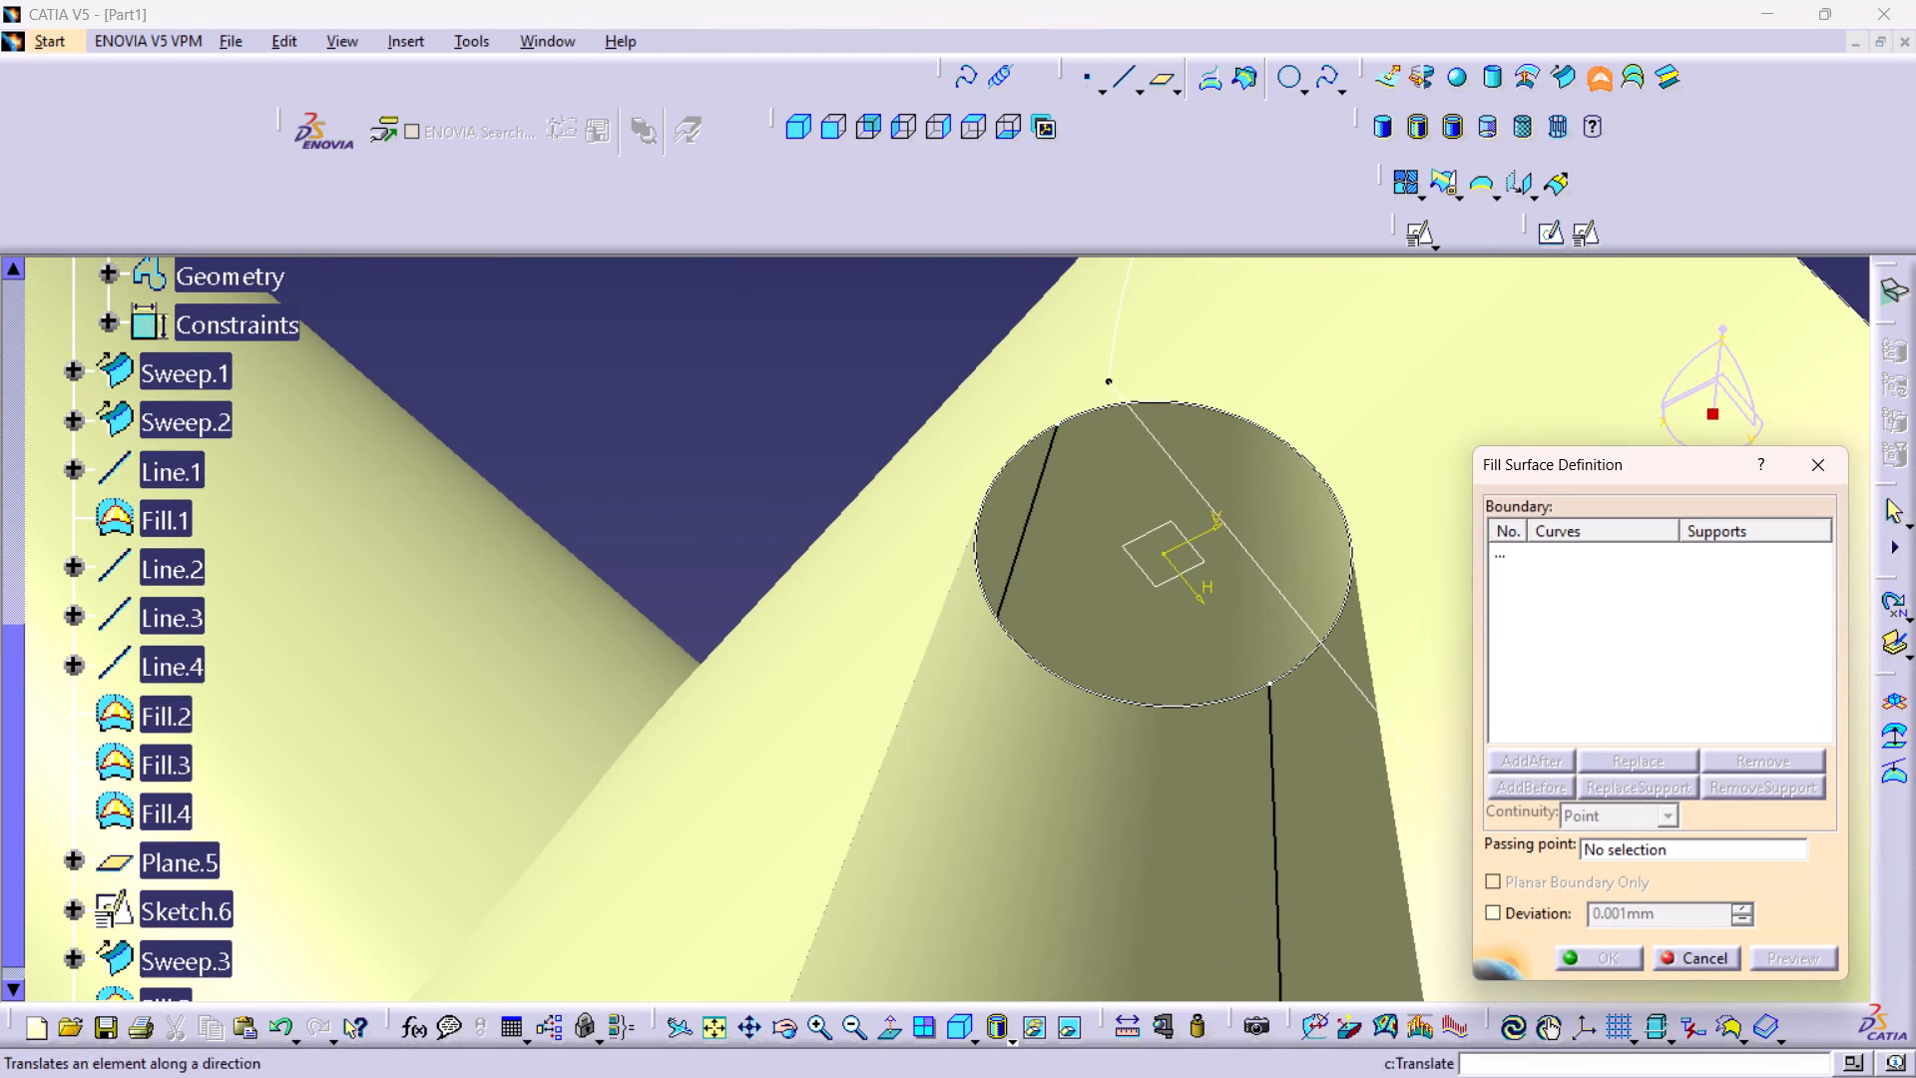
pyautogui.click(1116, 698)
pyautogui.click(1602, 952)
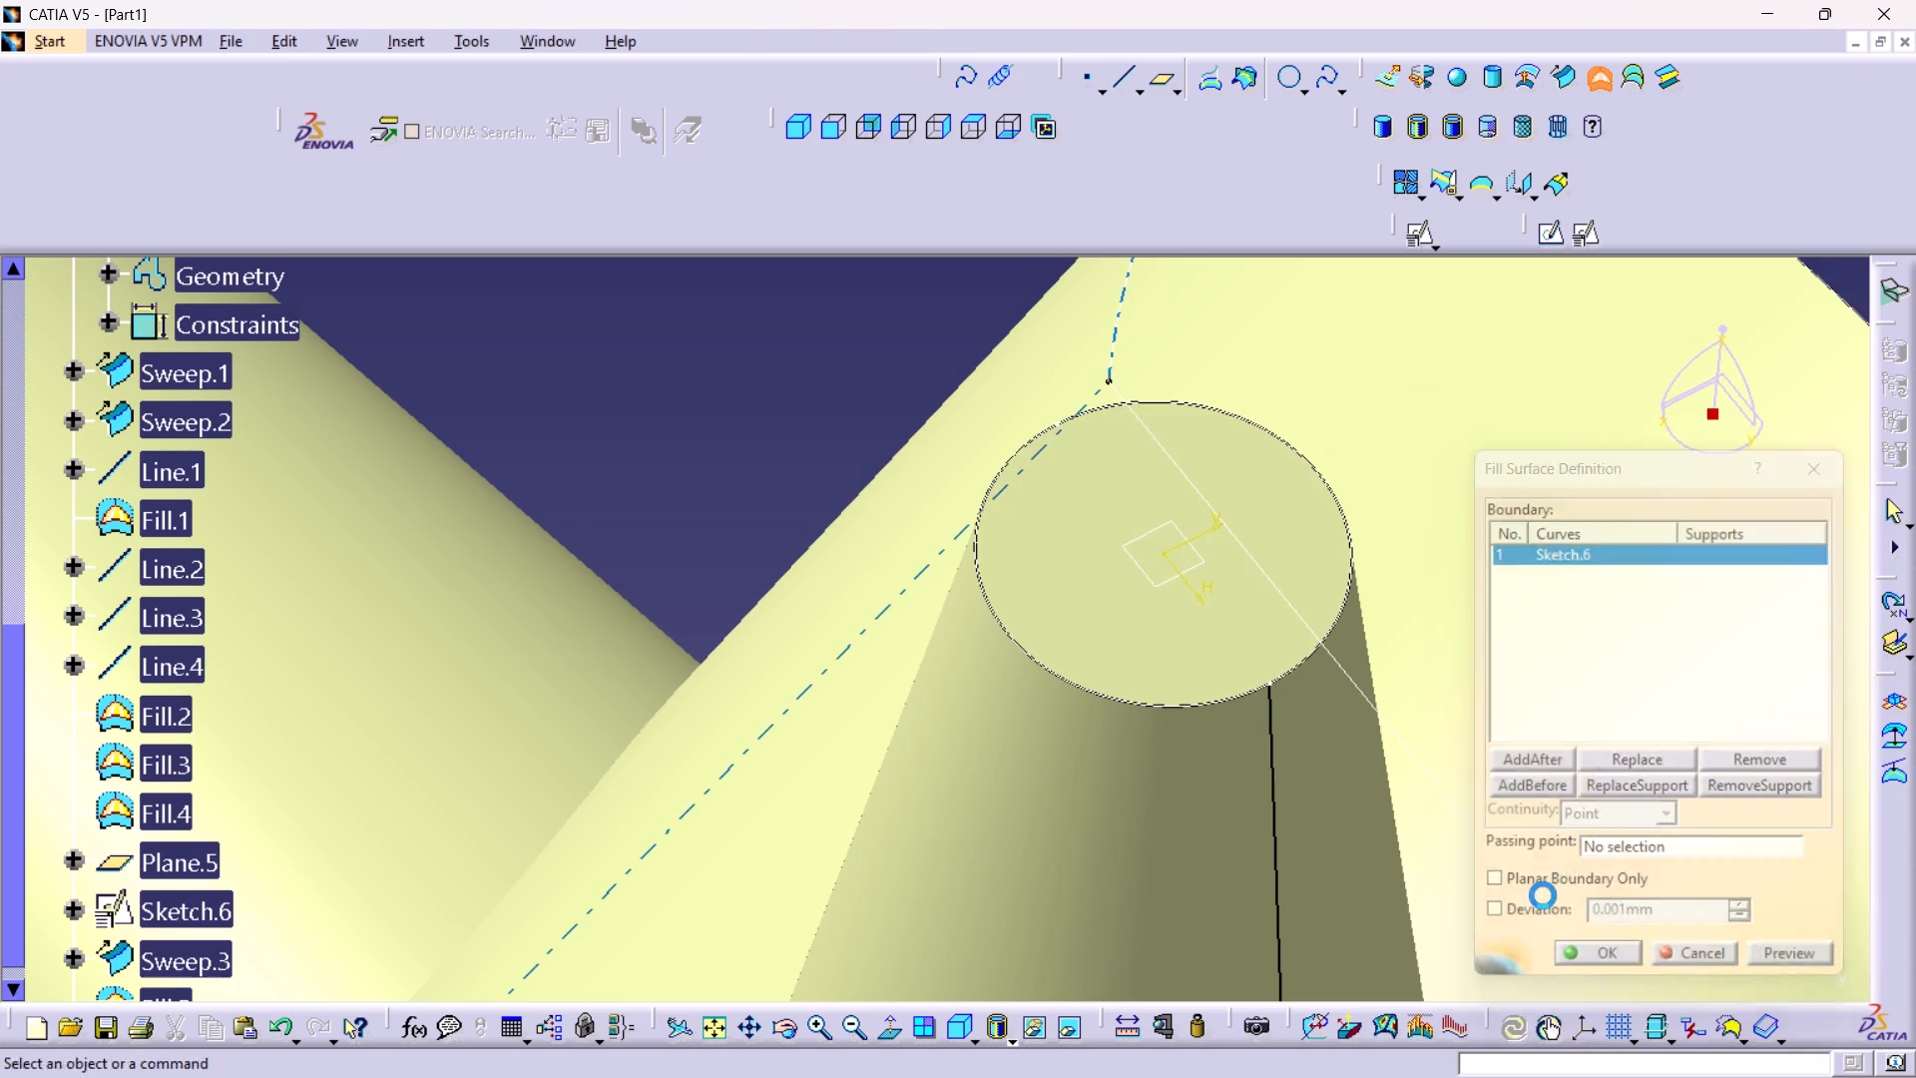
# Examine the capped vertical branch and how it meets the main body from several angles.
pyautogui.moveTo(1452, 767); pyautogui.dragTo(1520, 924, button='middle')
pyautogui.rightClick(1452, 766)
pyautogui.moveTo(1388, 797); pyautogui.dragTo(1437, 874, button='middle')
pyautogui.rightClick(1388, 797)
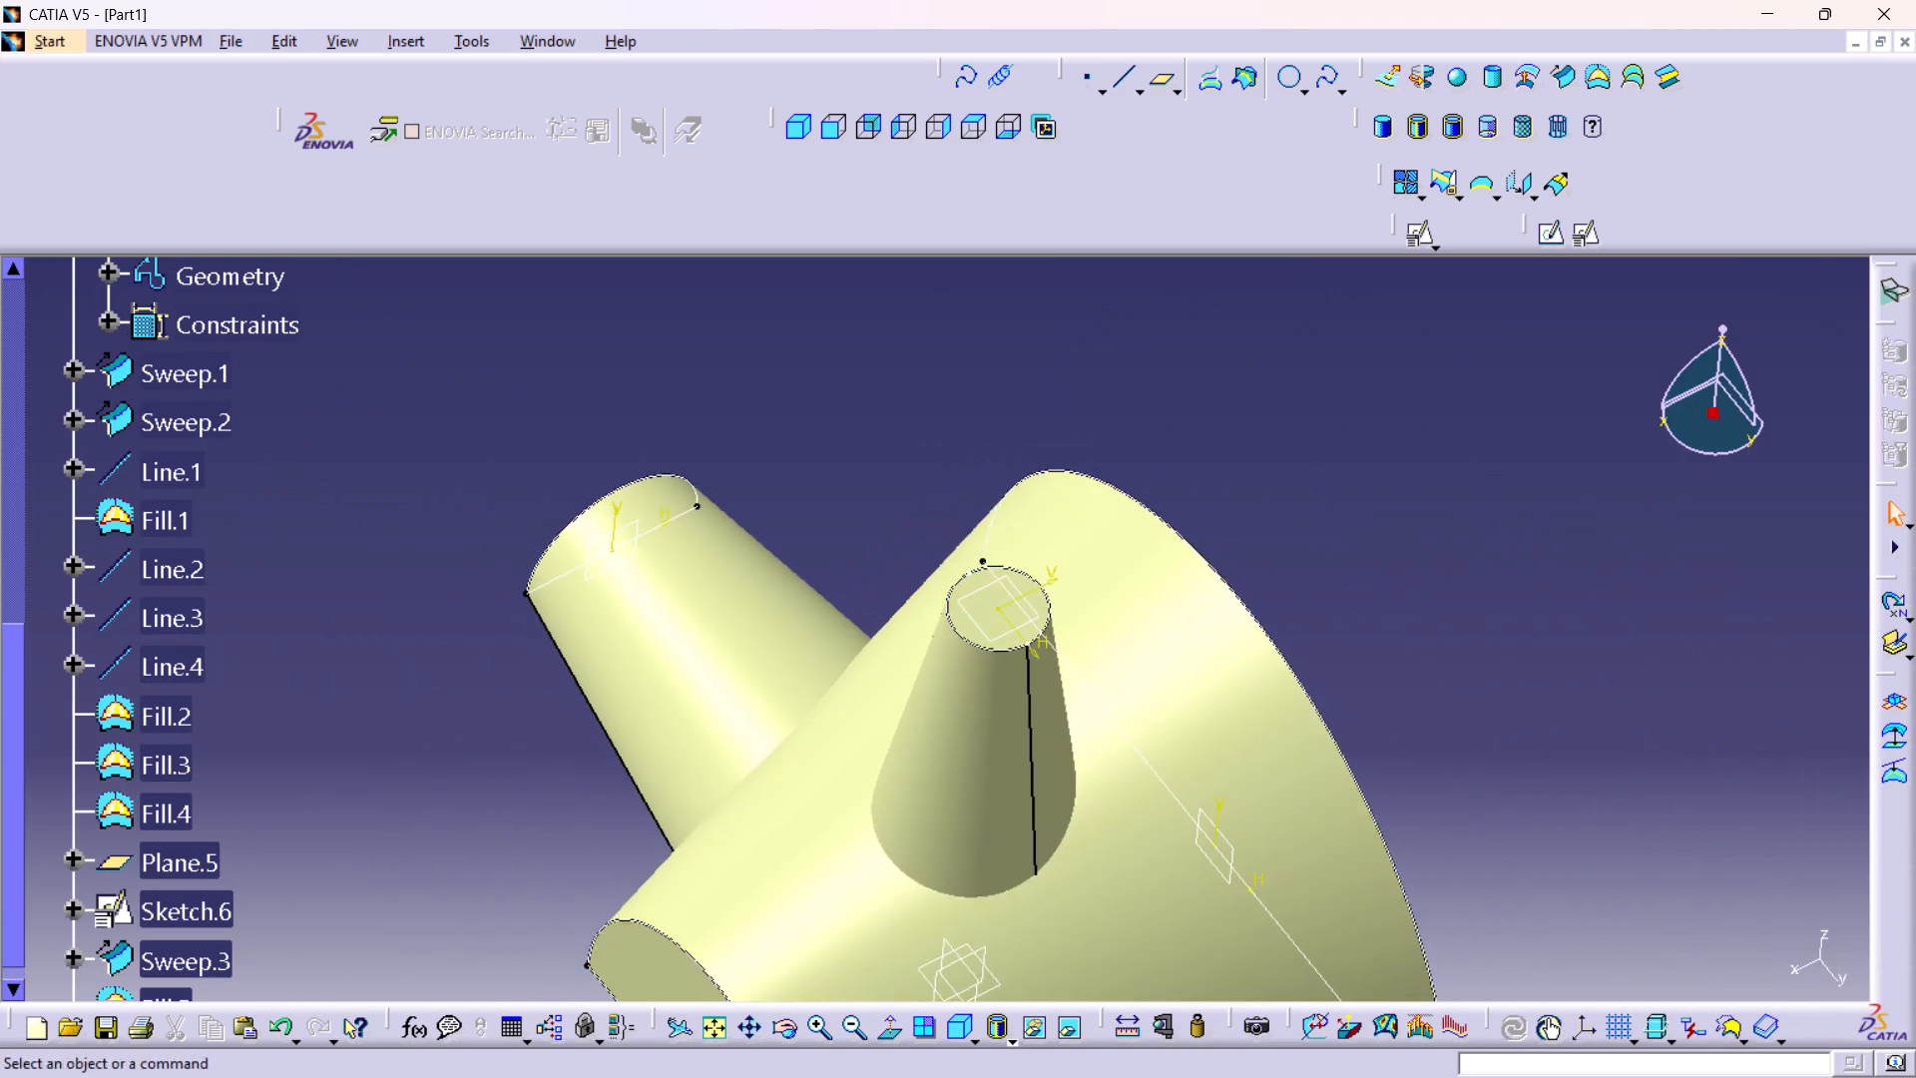
pyautogui.scroll(1, 1220, 899)
pyautogui.moveTo(1220, 899); pyautogui.dragTo(1262, 776, button='middle')
pyautogui.moveTo(1129, 881); pyautogui.dragTo(1210, 788, button='middle')
pyautogui.moveTo(1129, 881); pyautogui.dragTo(1210, 788, button='right')
pyautogui.moveTo(923, 827); pyautogui.dragTo(1028, 609, button='middle')
pyautogui.moveTo(924, 784); pyautogui.dragTo(1028, 609, button='right')
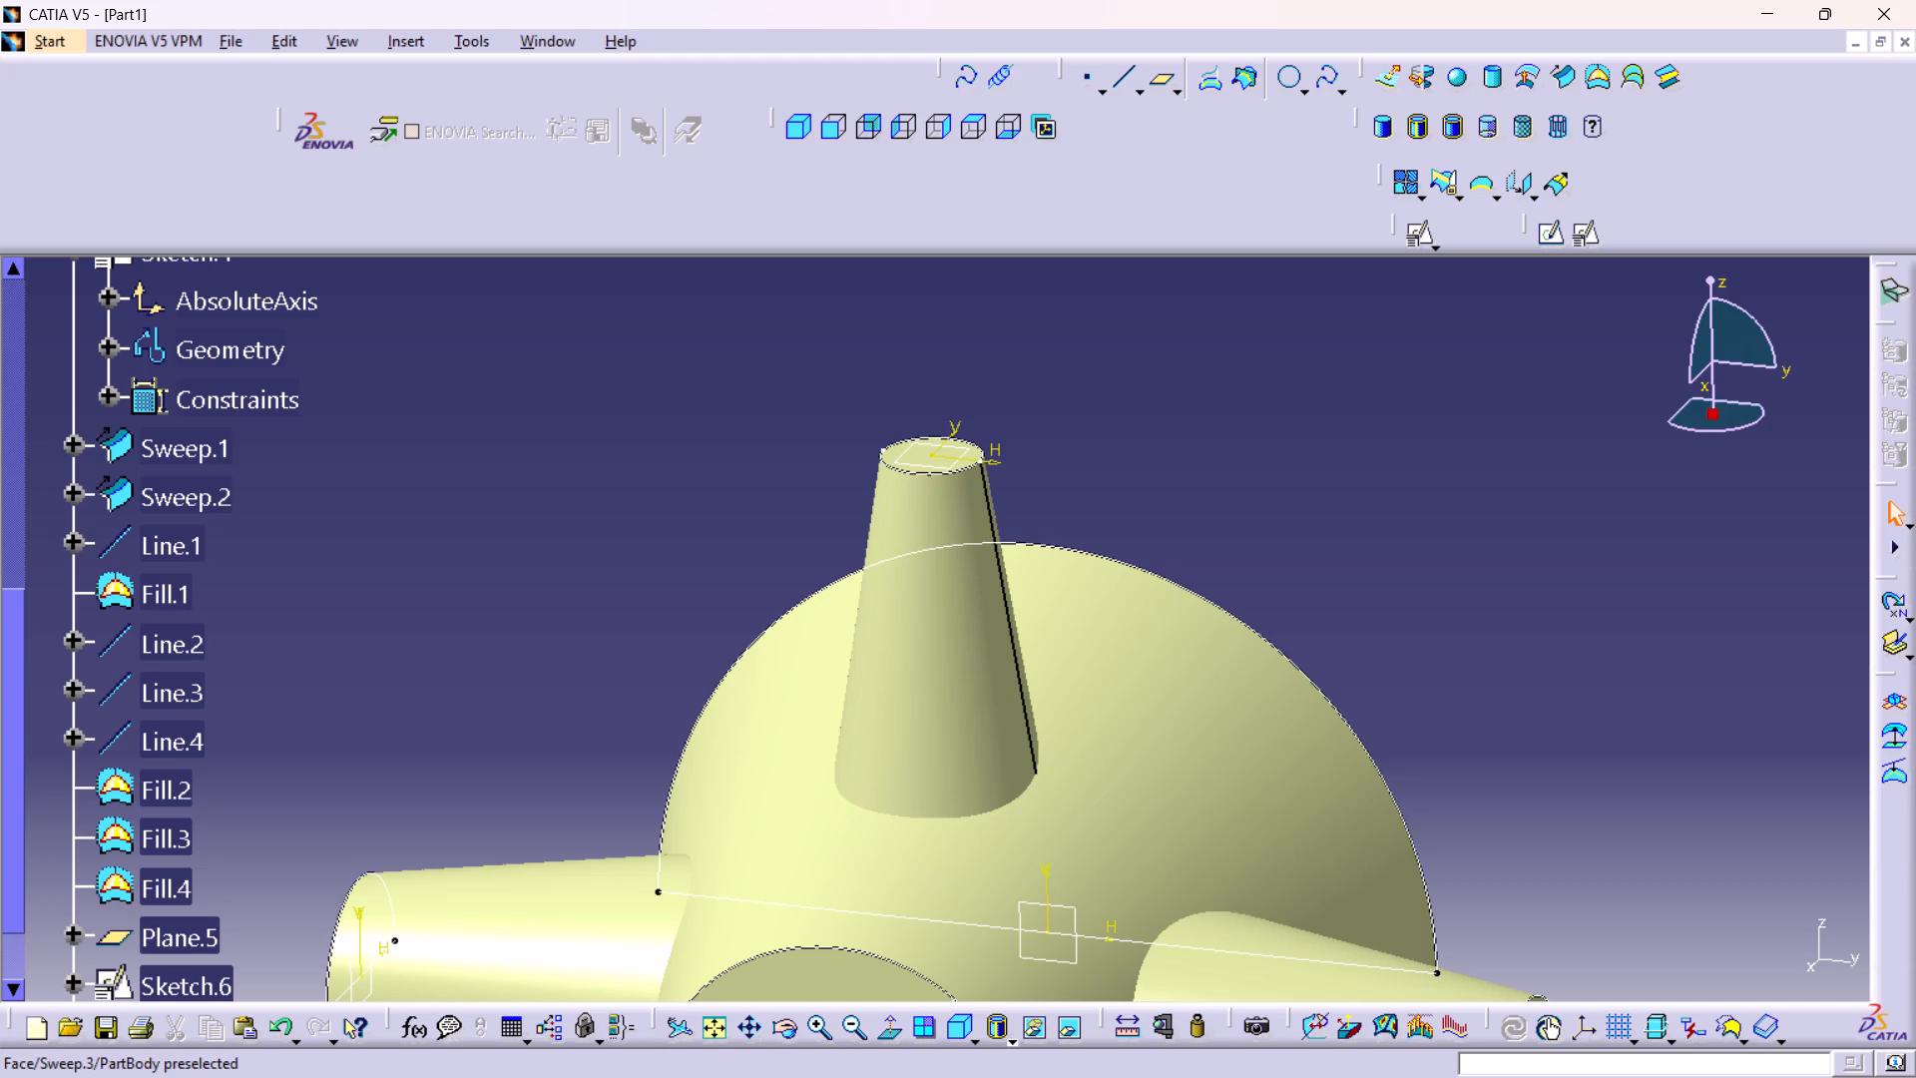
pyautogui.moveTo(986, 656); pyautogui.dragTo(991, 681, button='middle')
pyautogui.rightClick(986, 655)
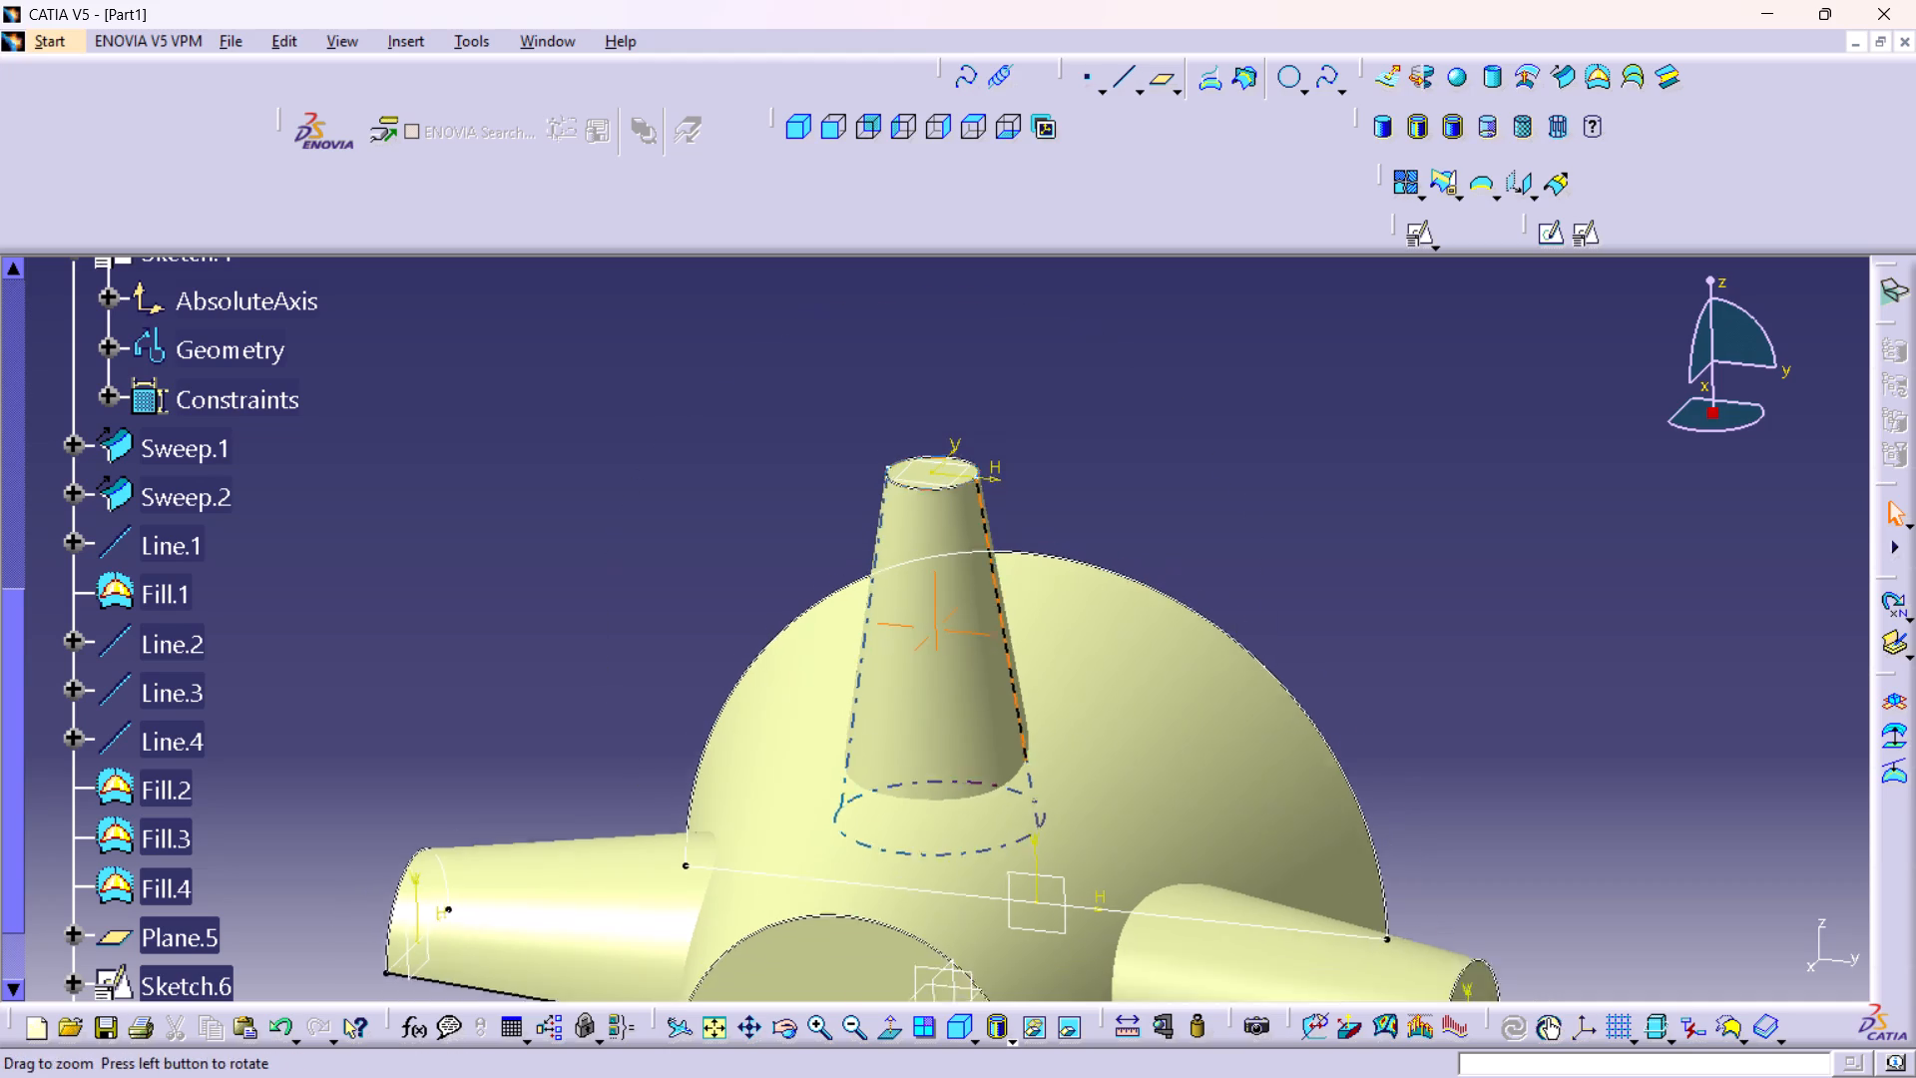
pyautogui.moveTo(991, 681); pyautogui.dragTo(996, 705, button='middle')
pyautogui.moveTo(895, 705); pyautogui.dragTo(843, 782, button='middle')
pyautogui.moveTo(895, 705); pyautogui.dragTo(843, 782, button='right')
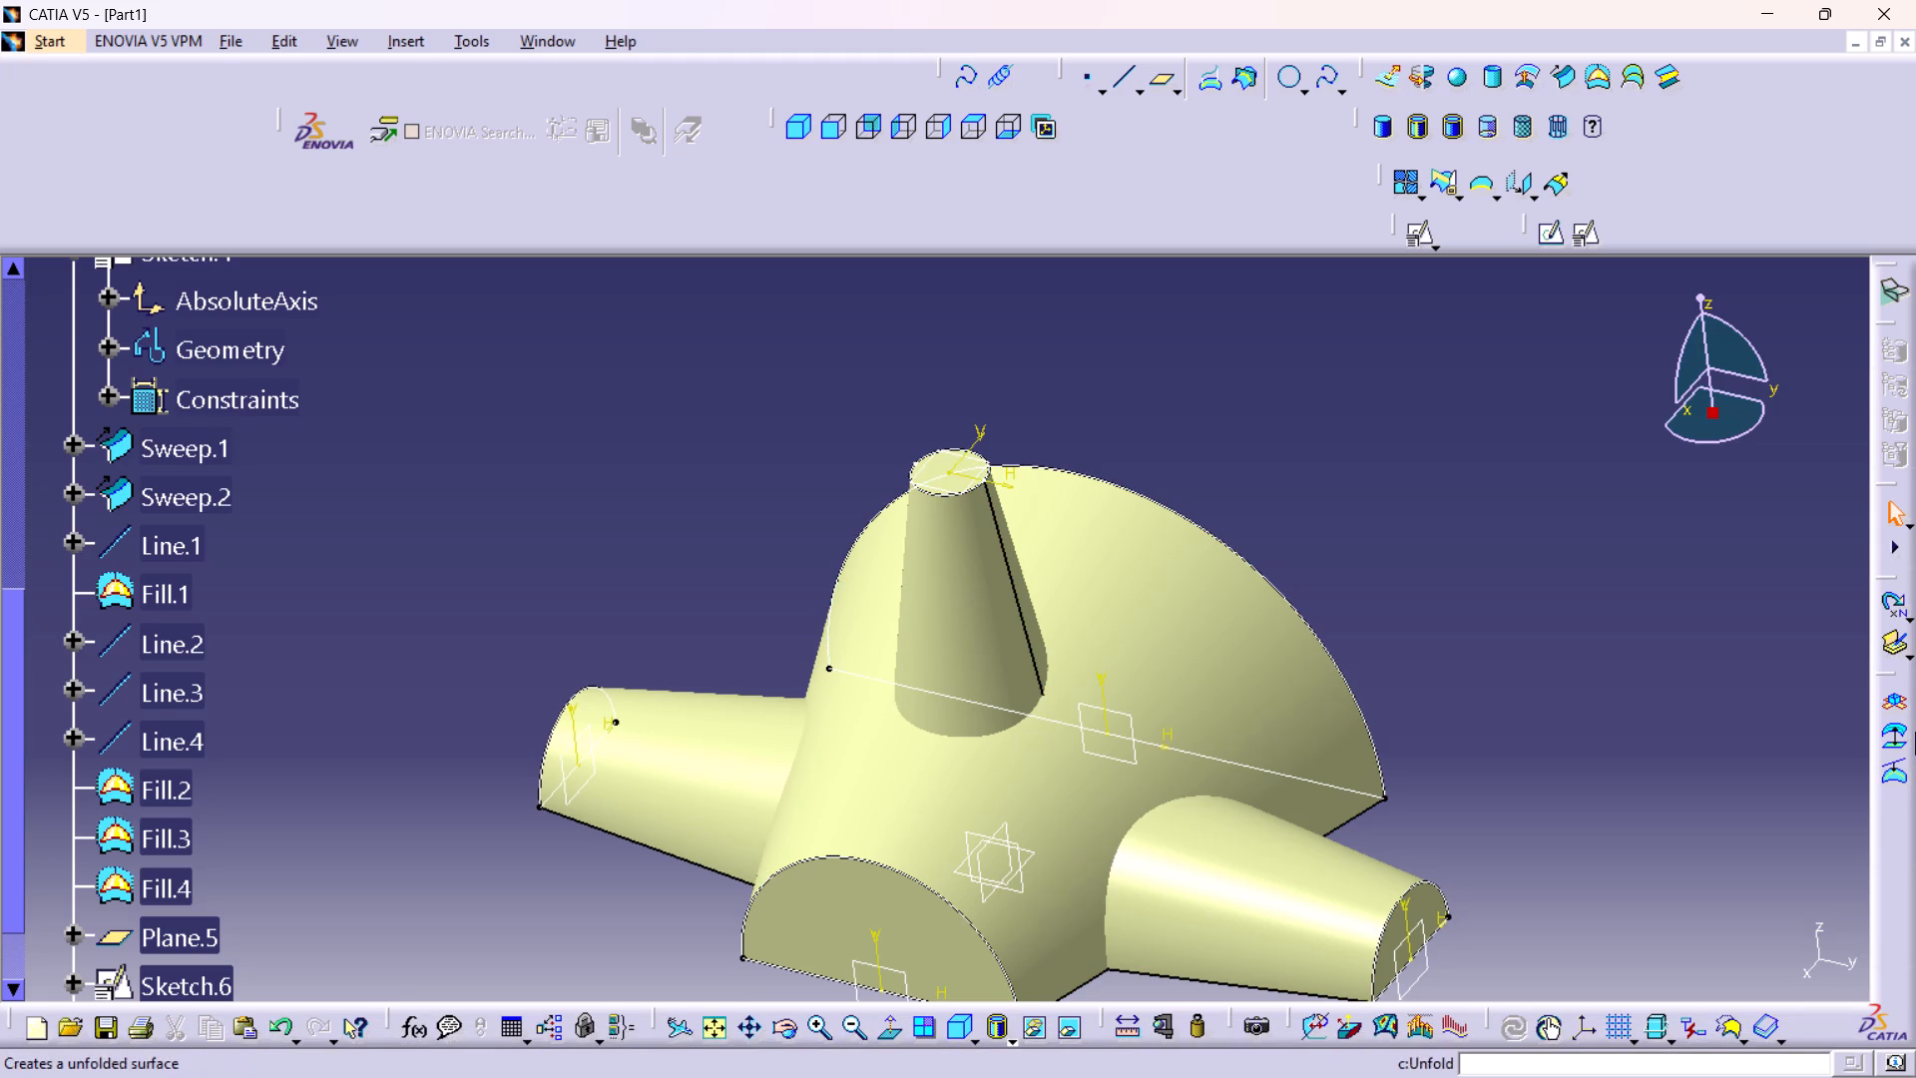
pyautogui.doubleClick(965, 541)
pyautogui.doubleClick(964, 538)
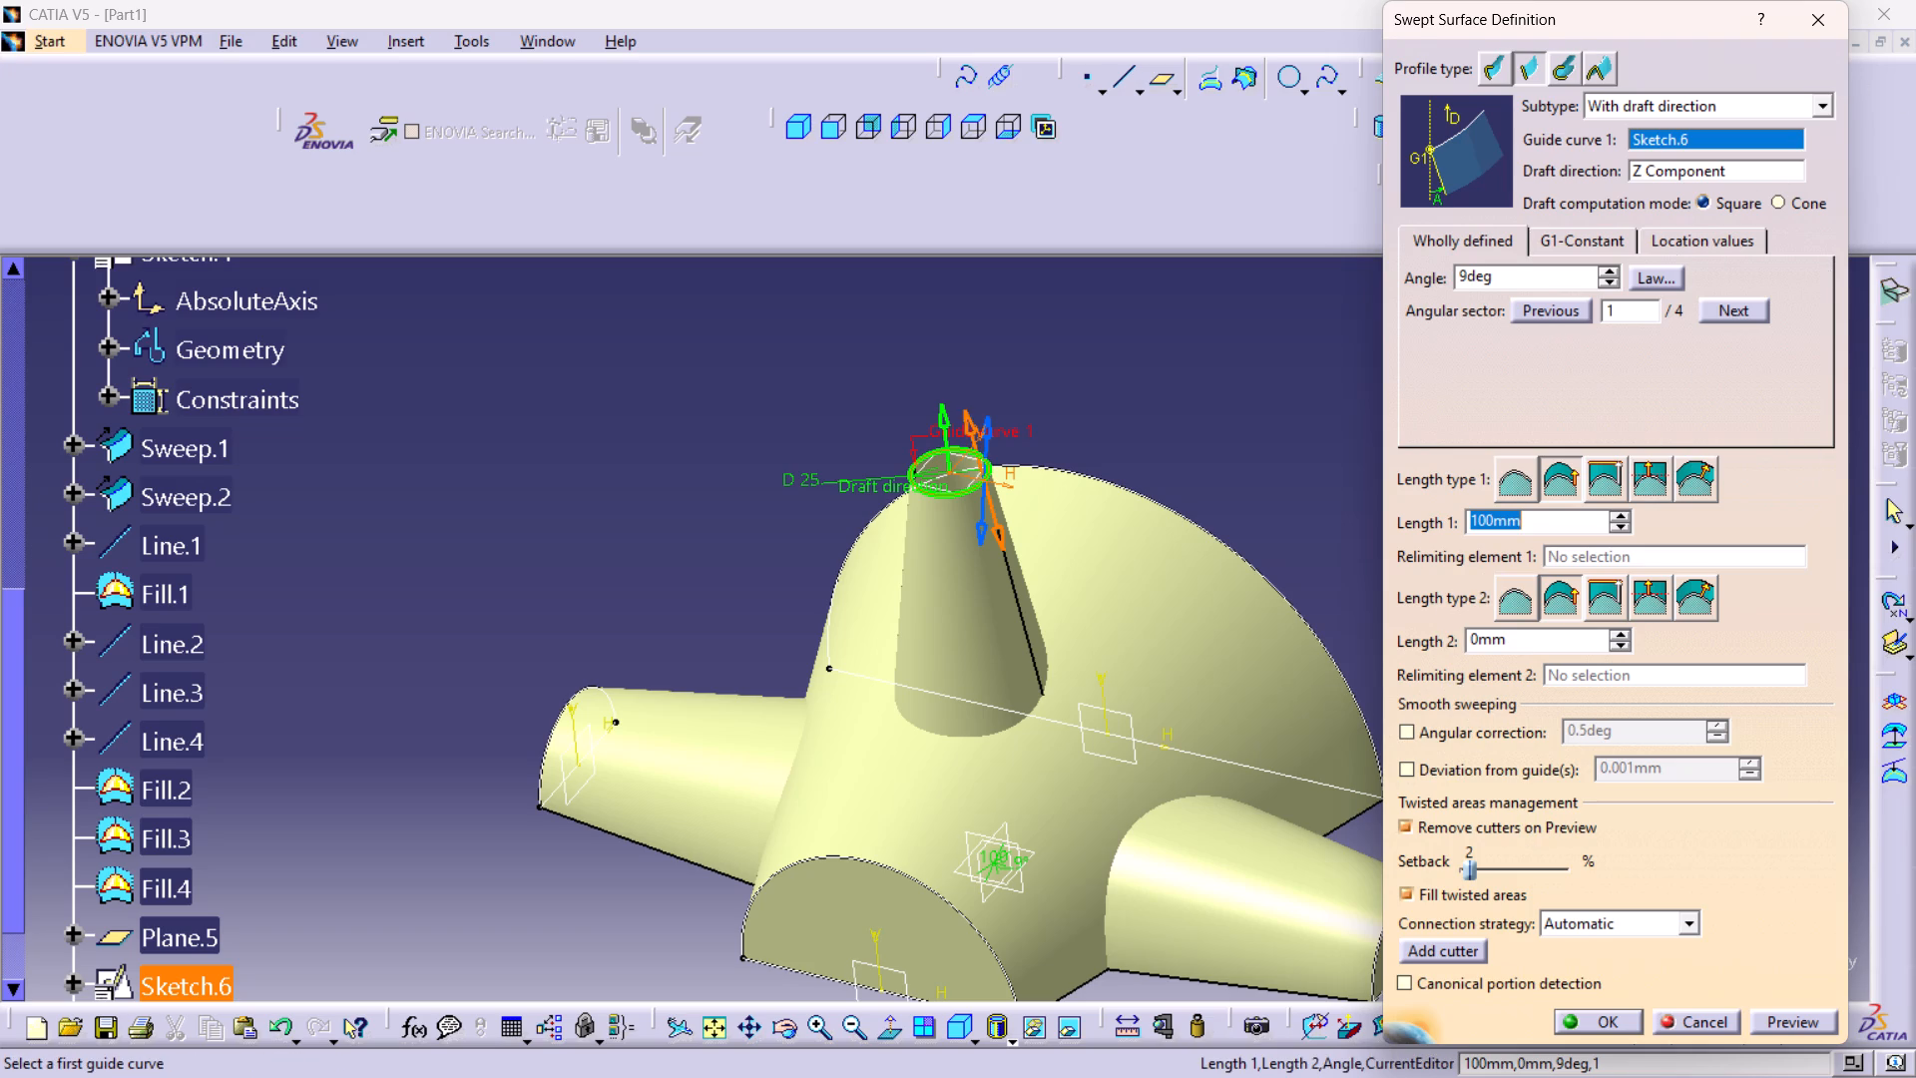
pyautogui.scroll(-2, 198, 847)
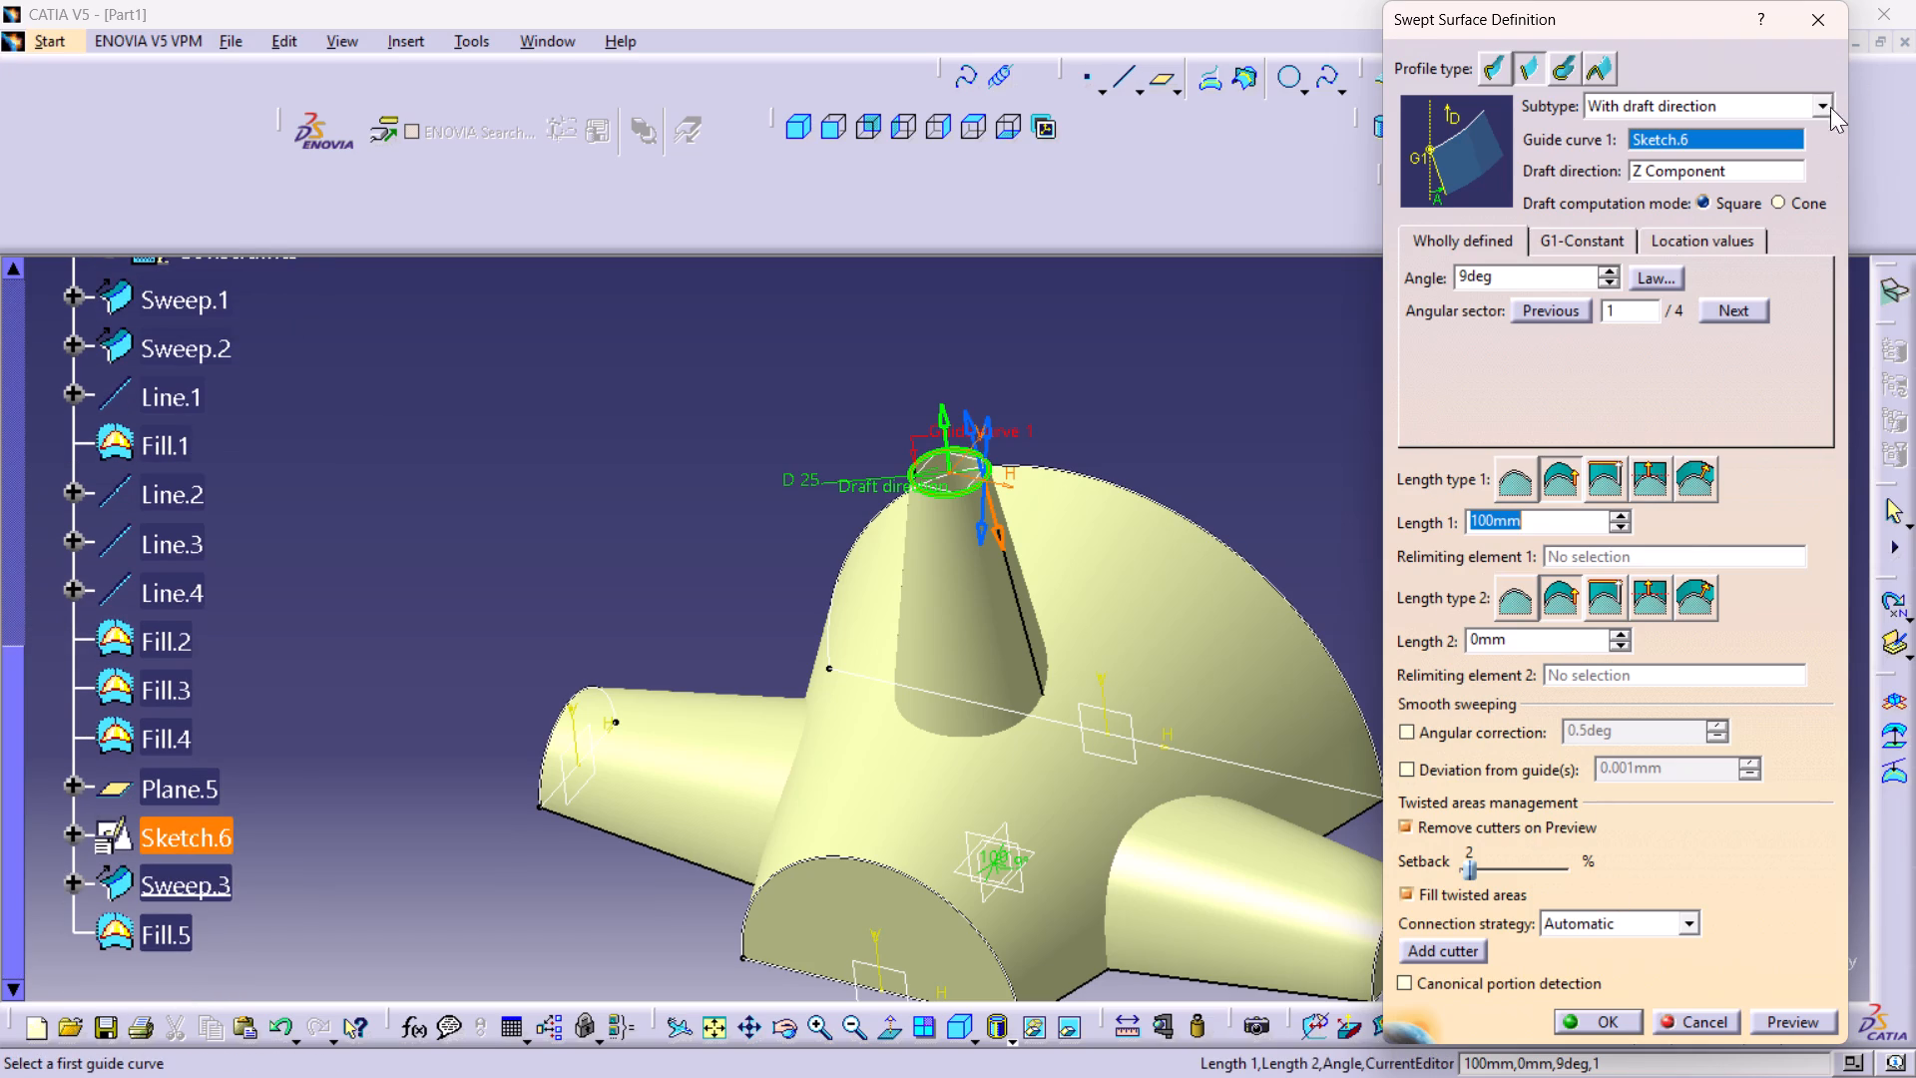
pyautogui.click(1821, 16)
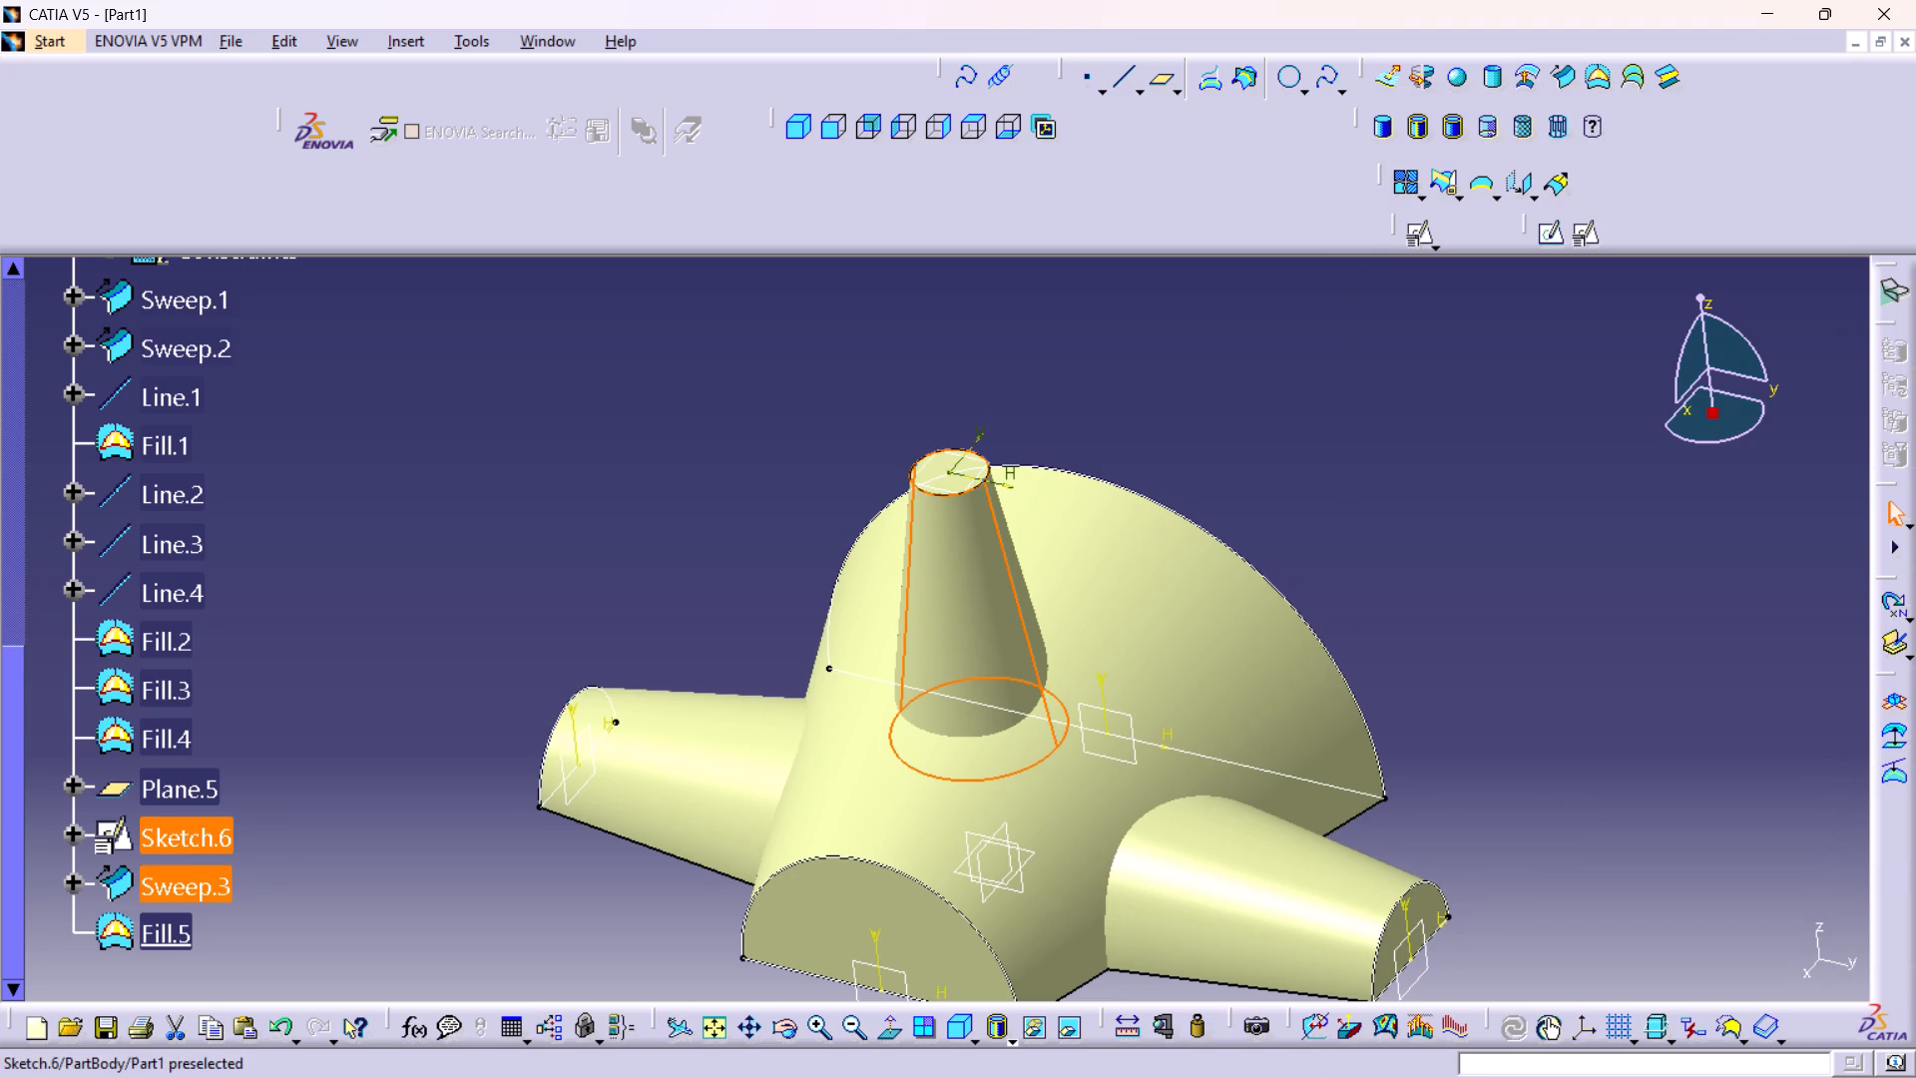
# Reopen Sketch.6, set the circle's diameter to 50 mm, and return to the surface model.
pyautogui.doubleClick(175, 833)
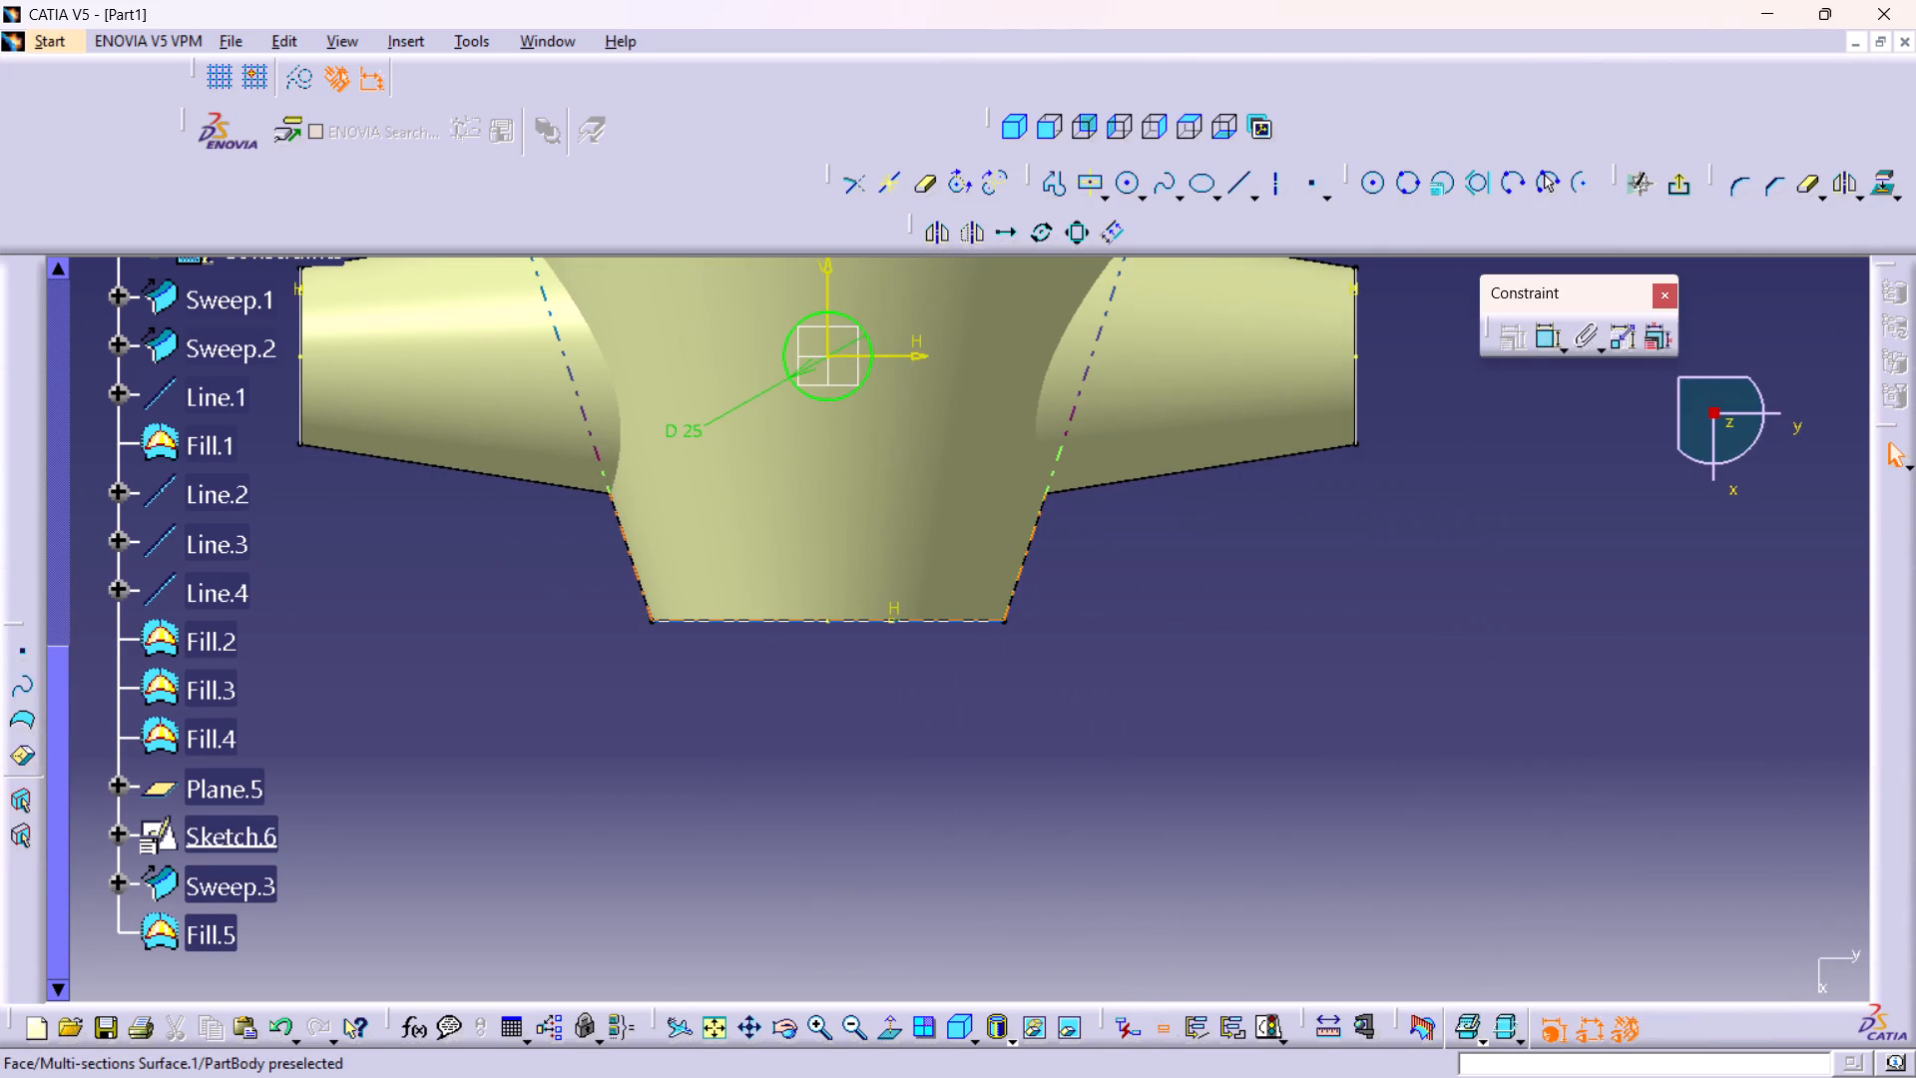
pyautogui.doubleClick(690, 430)
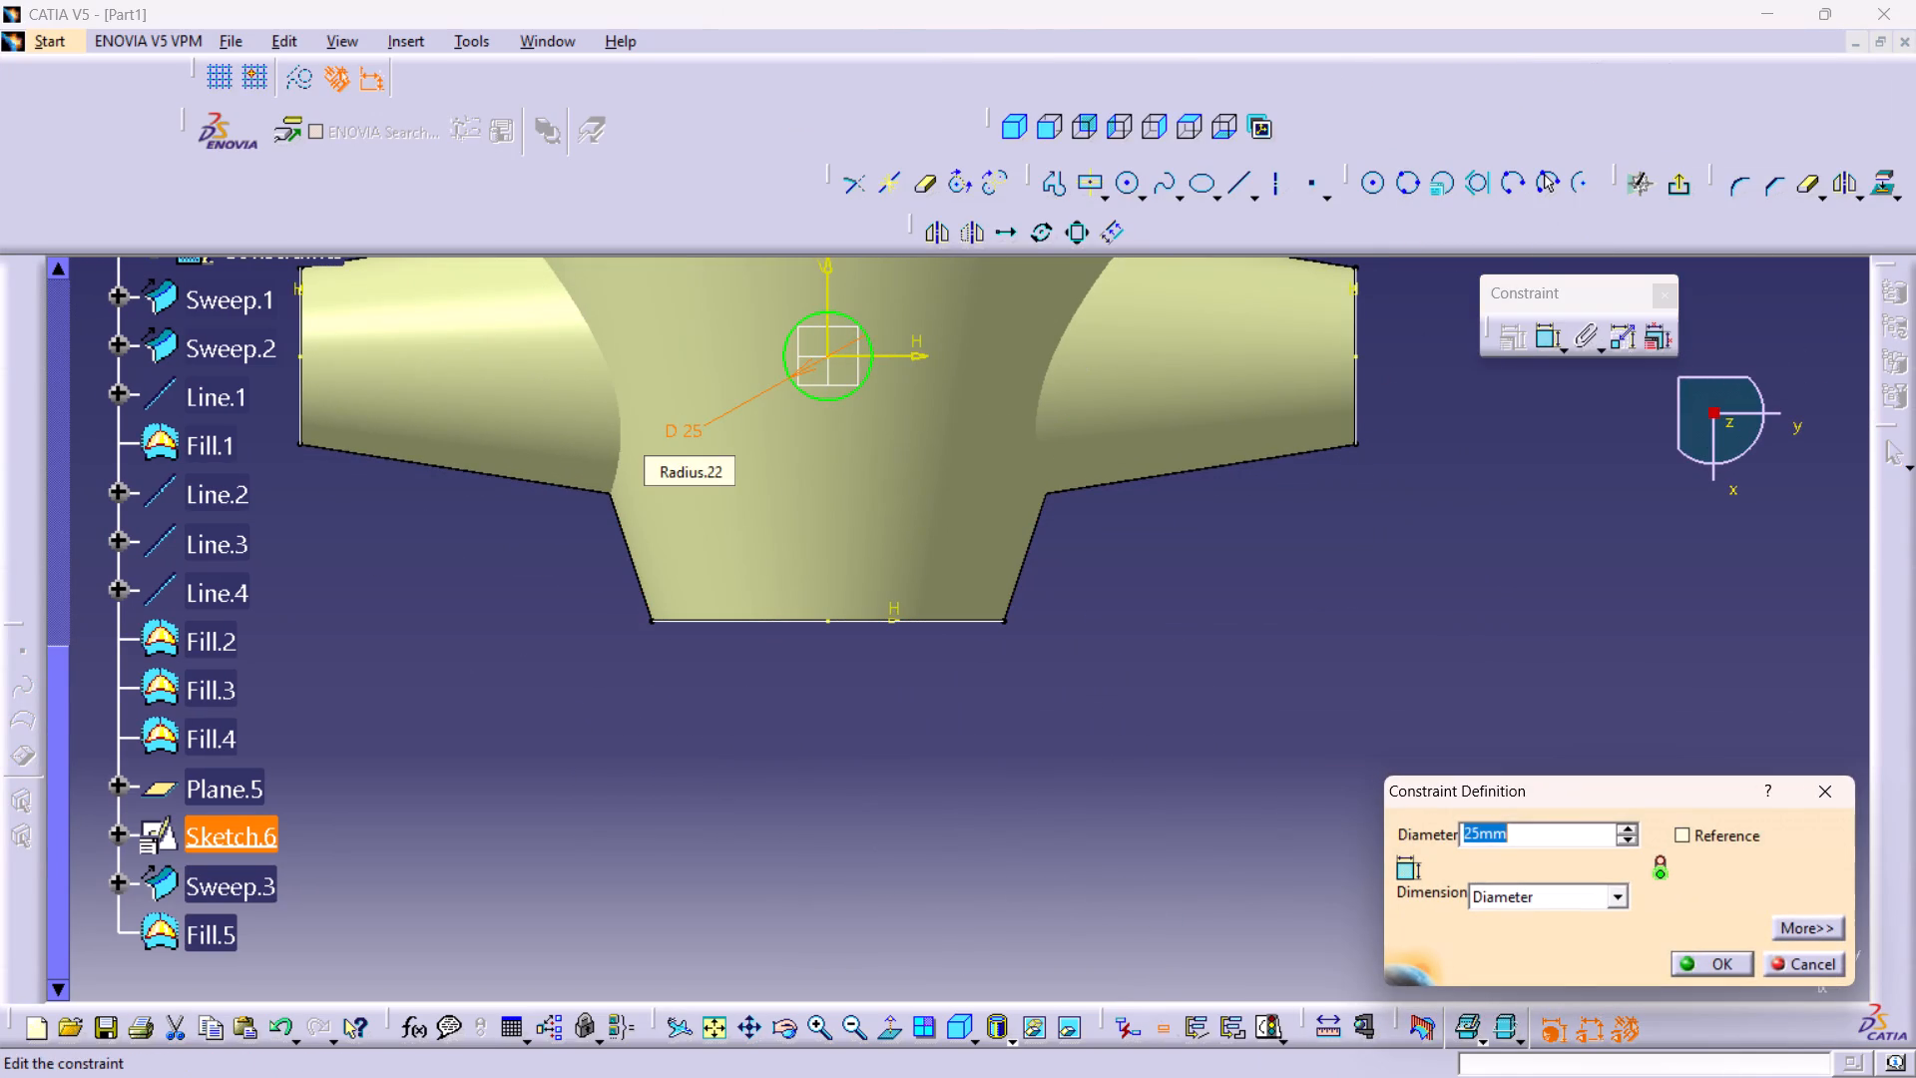
pyautogui.write('50')
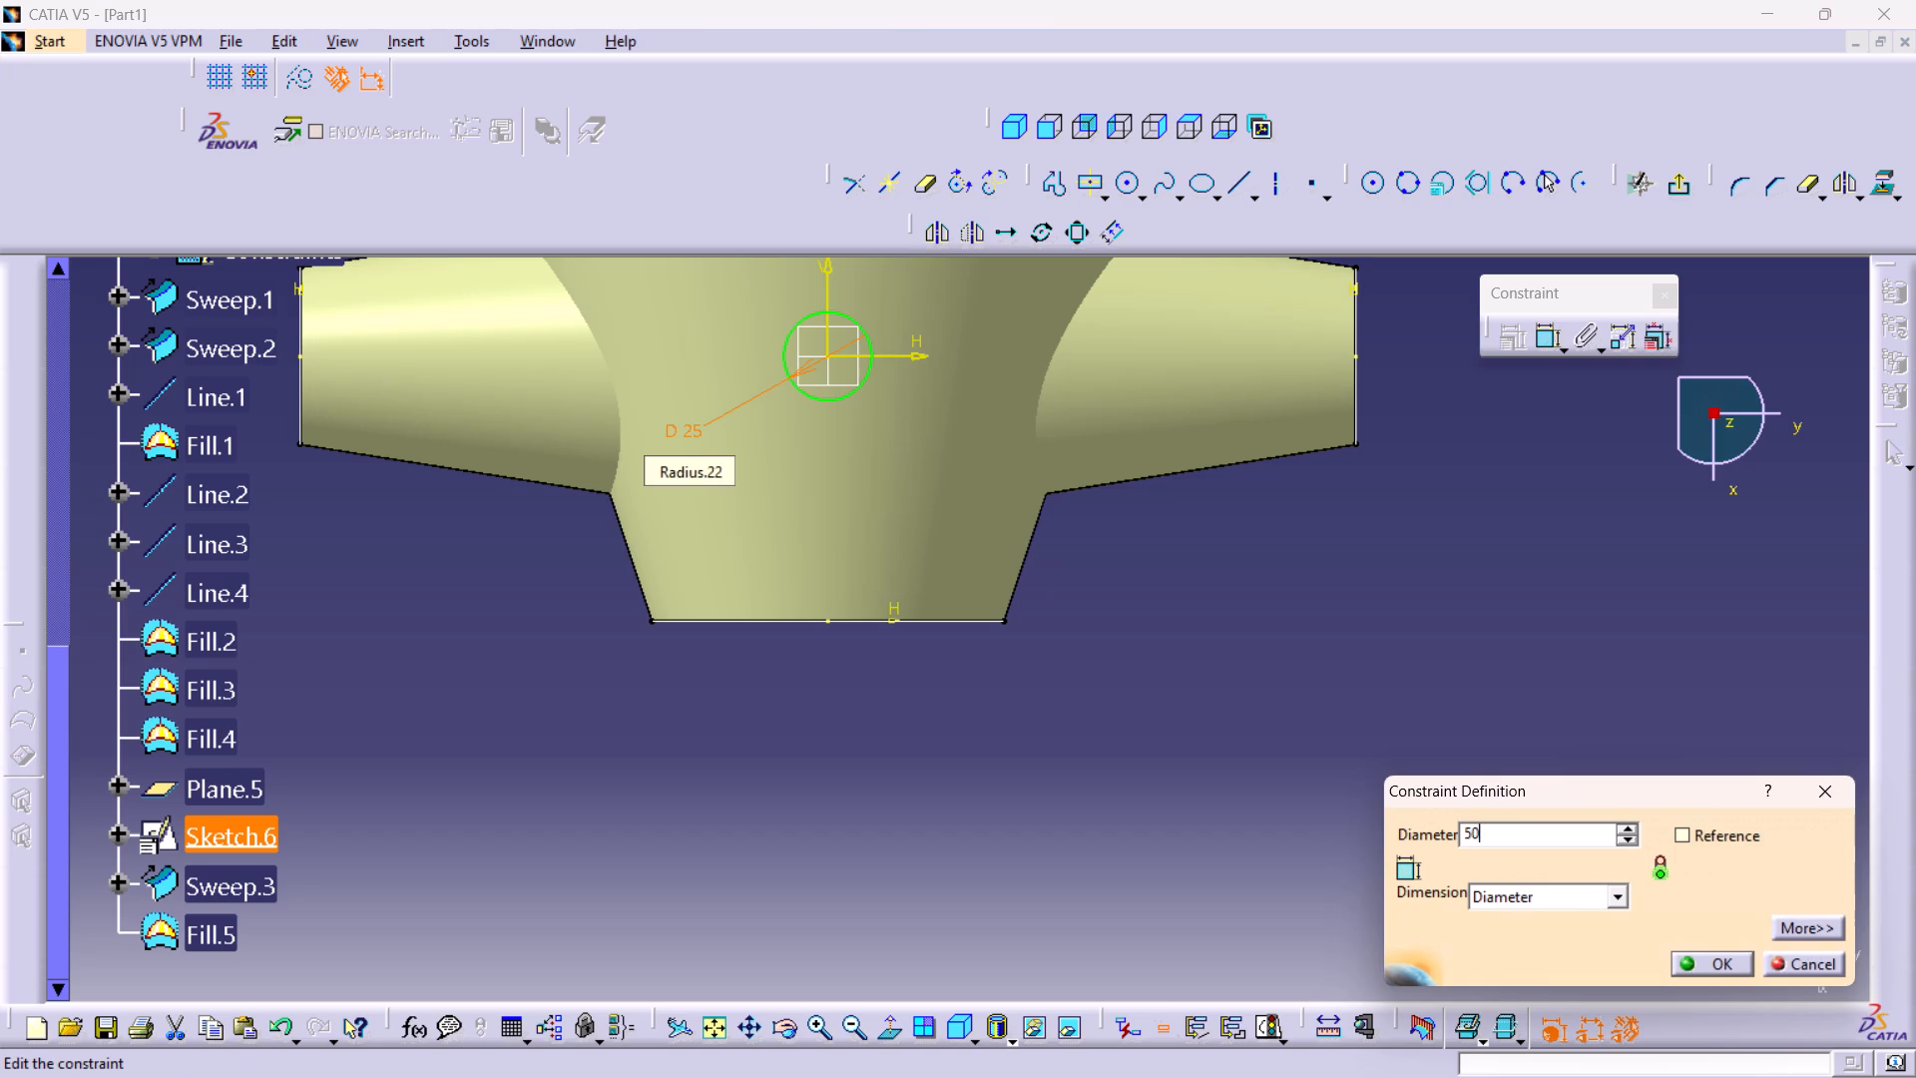
pyautogui.press('Return')
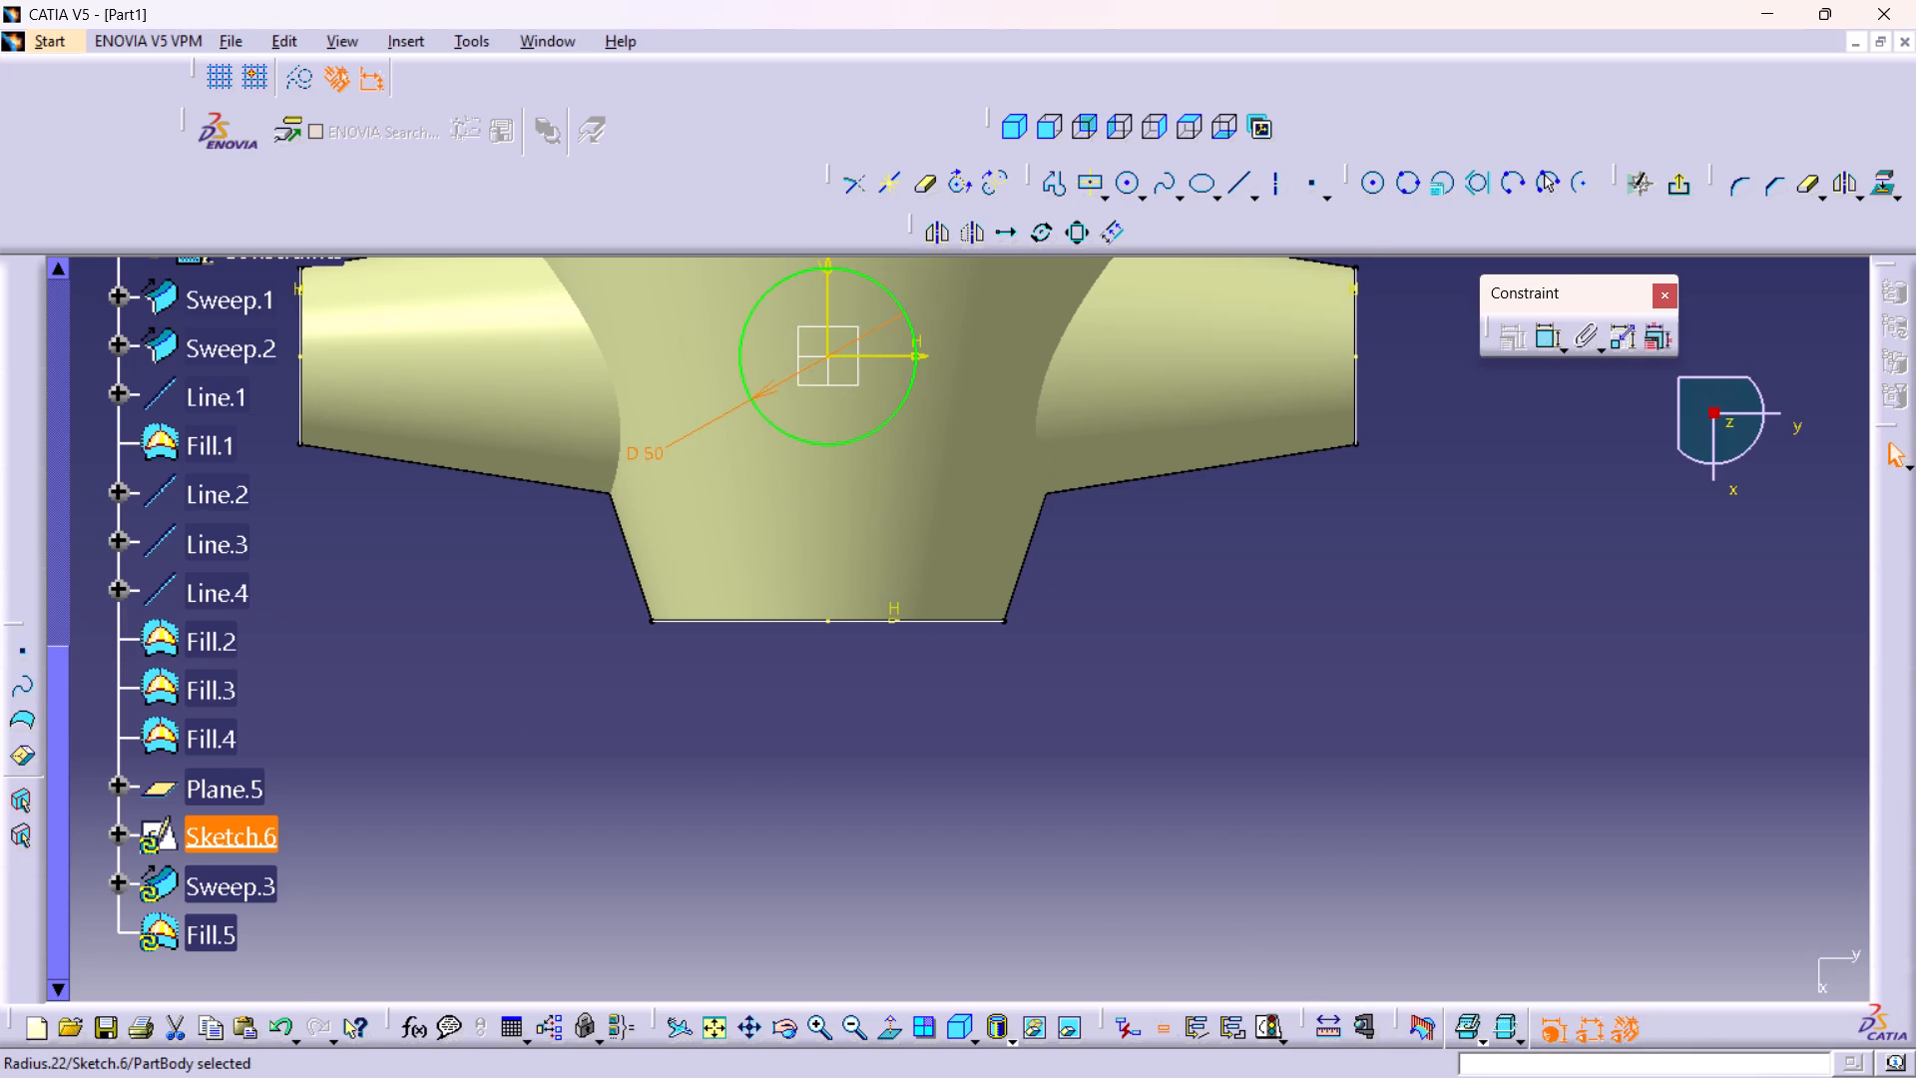
pyautogui.moveTo(1105, 593); pyautogui.dragTo(755, 1050, button='middle')
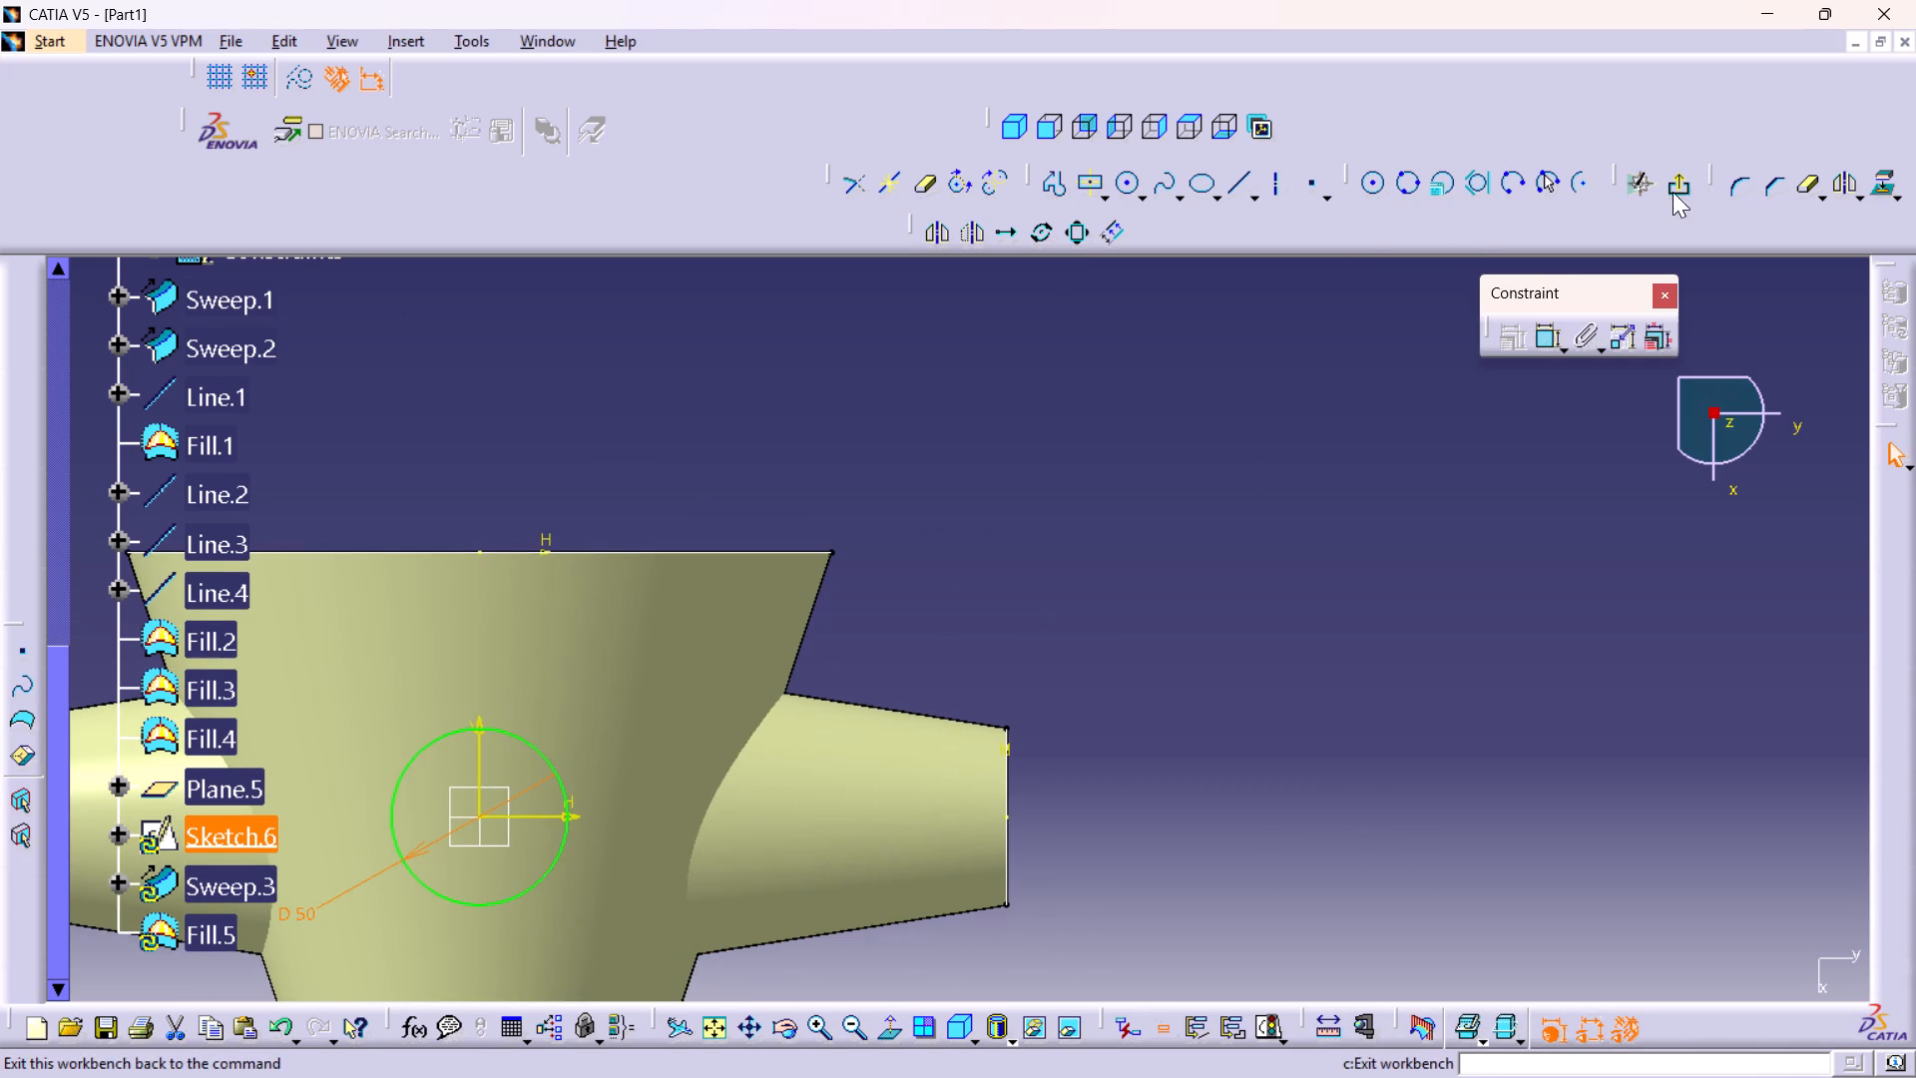
pyautogui.click(1673, 192)
pyautogui.moveTo(957, 759); pyautogui.dragTo(1257, 471, button='middle')
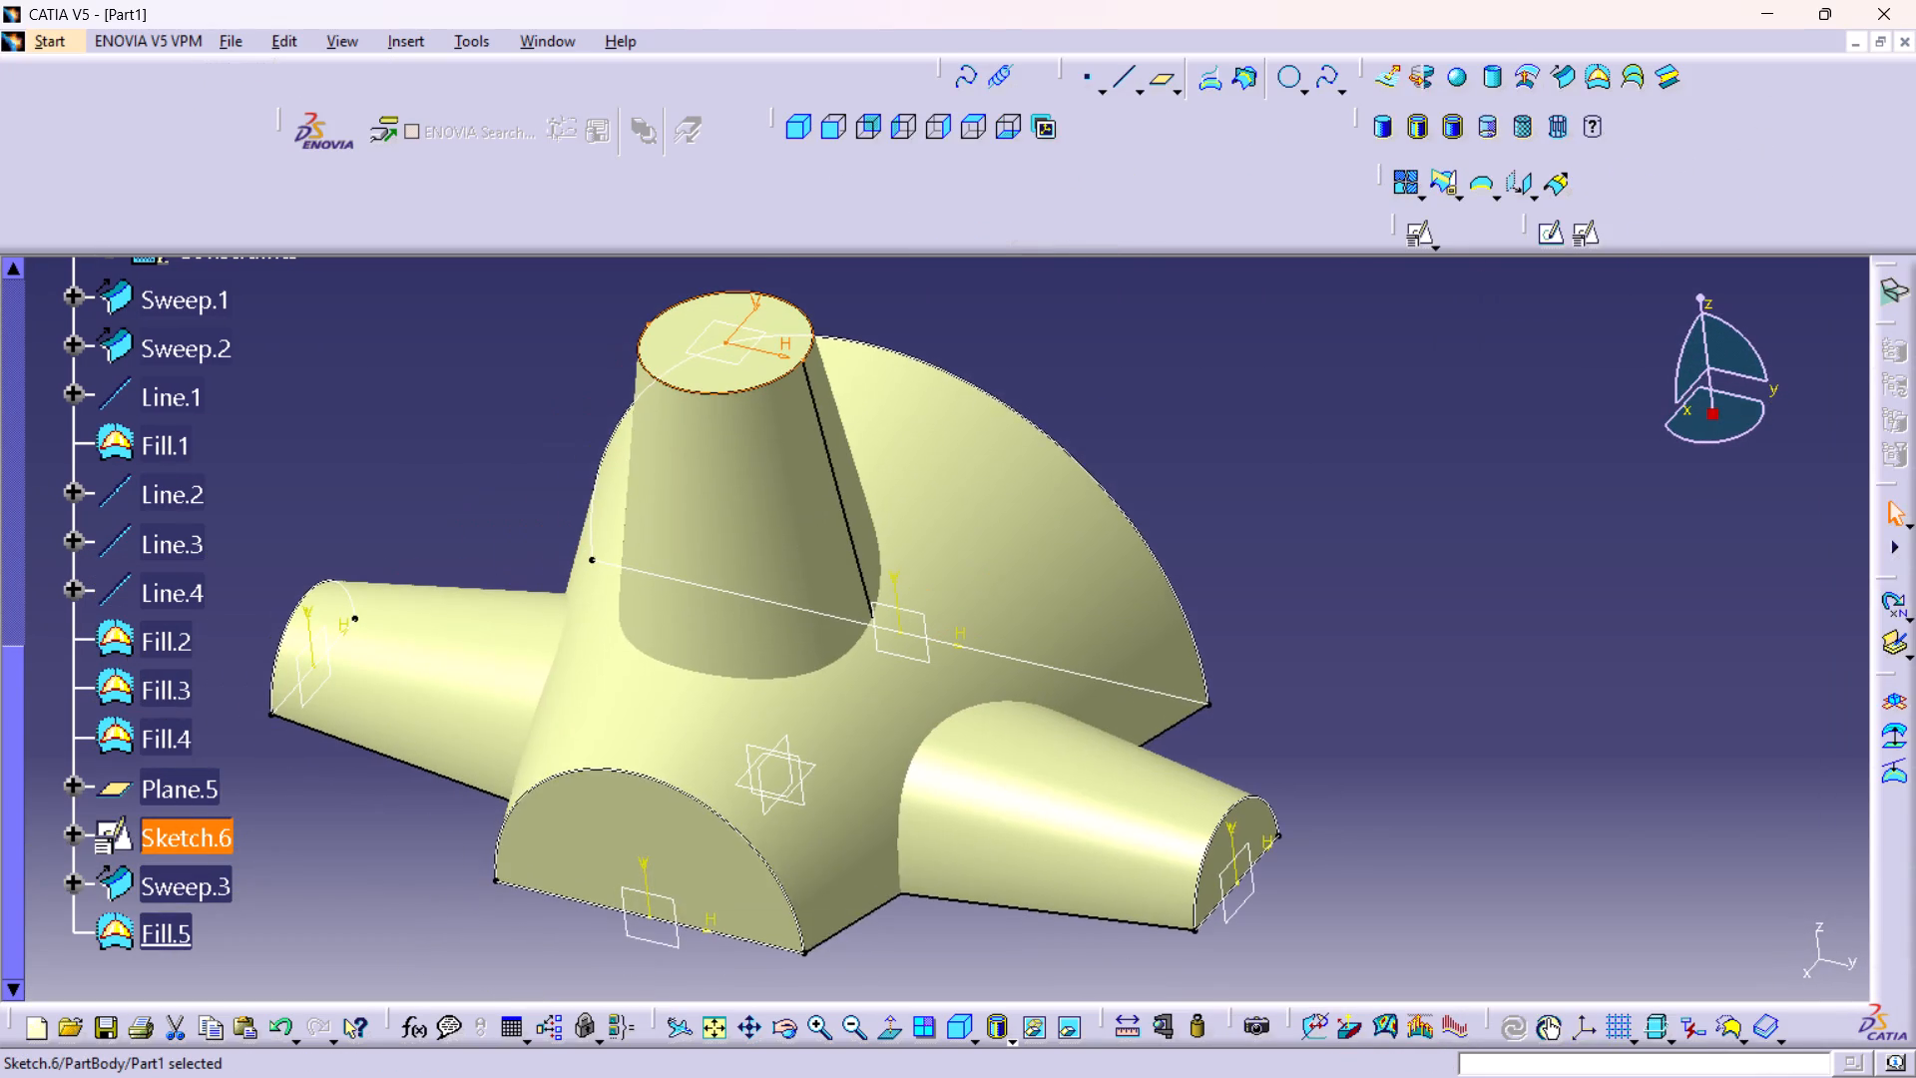
pyautogui.click(1318, 386)
# Examine the model from outside and below, checking where the three swept branches extend inside the main body.
pyautogui.moveTo(1251, 391); pyautogui.dragTo(1393, 464, button='middle')
pyautogui.moveTo(1394, 448); pyautogui.dragTo(1395, 448, button='middle')
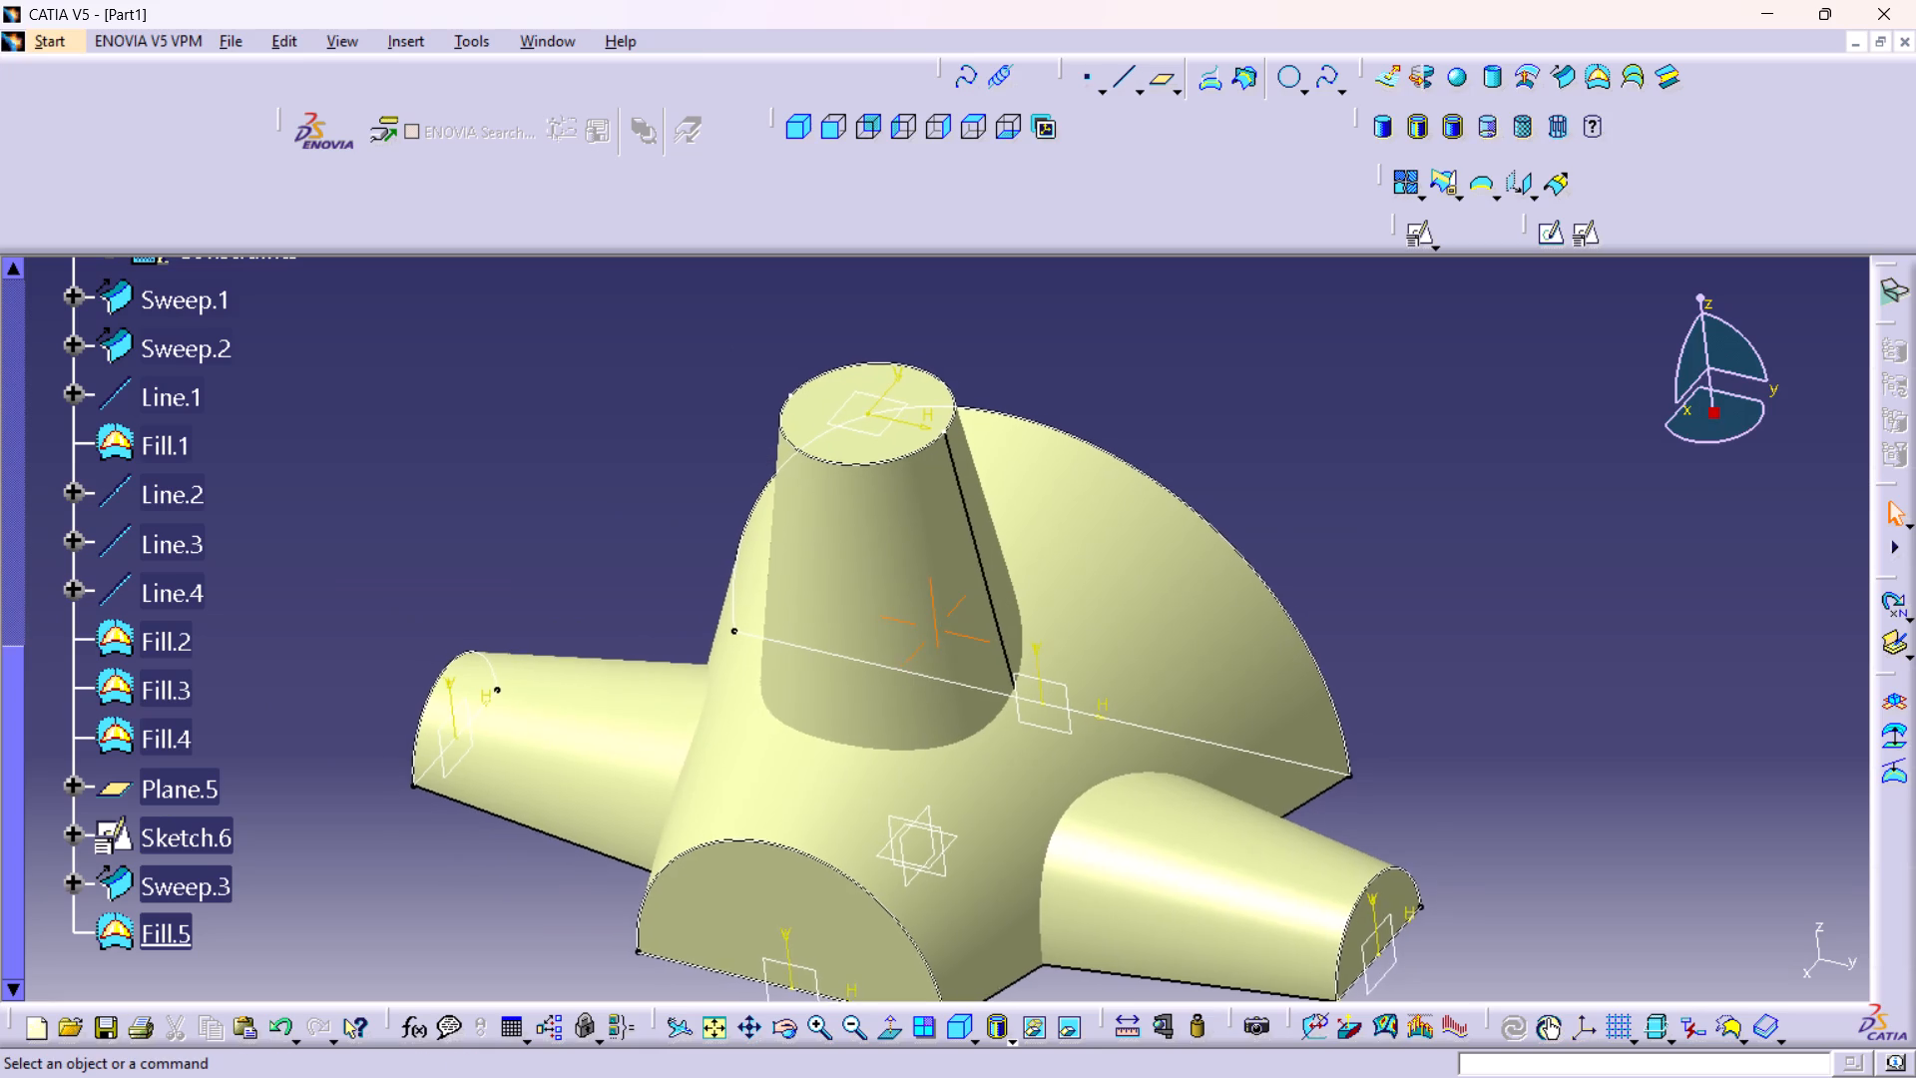
pyautogui.moveTo(1395, 448); pyautogui.dragTo(1411, 396, button='middle')
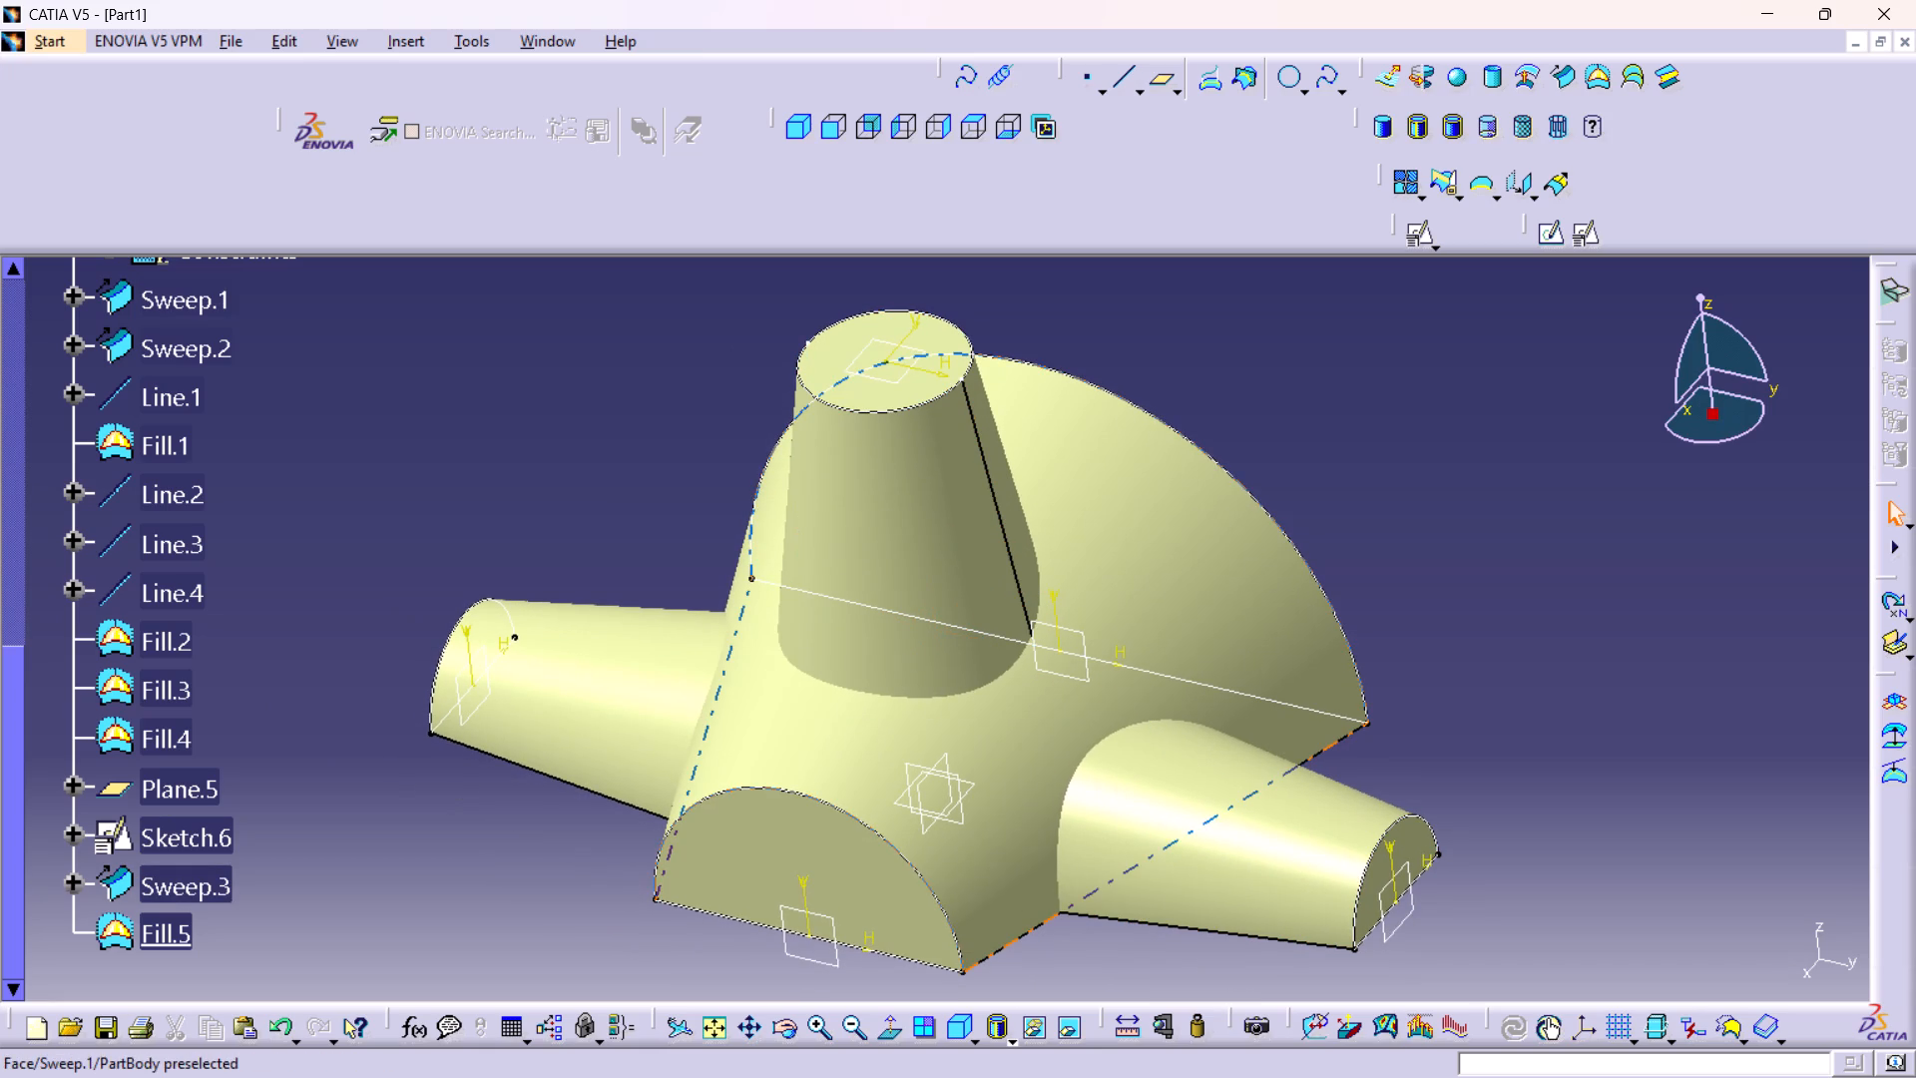
pyautogui.moveTo(911, 848); pyautogui.dragTo(927, 491, button='middle')
pyautogui.moveTo(911, 845); pyautogui.dragTo(927, 491, button='right')
pyautogui.moveTo(941, 779); pyautogui.dragTo(950, 603, button='middle')
pyautogui.moveTo(848, 774); pyautogui.dragTo(903, 552, button='middle')
pyautogui.moveTo(862, 674); pyautogui.dragTo(903, 552, button='right')
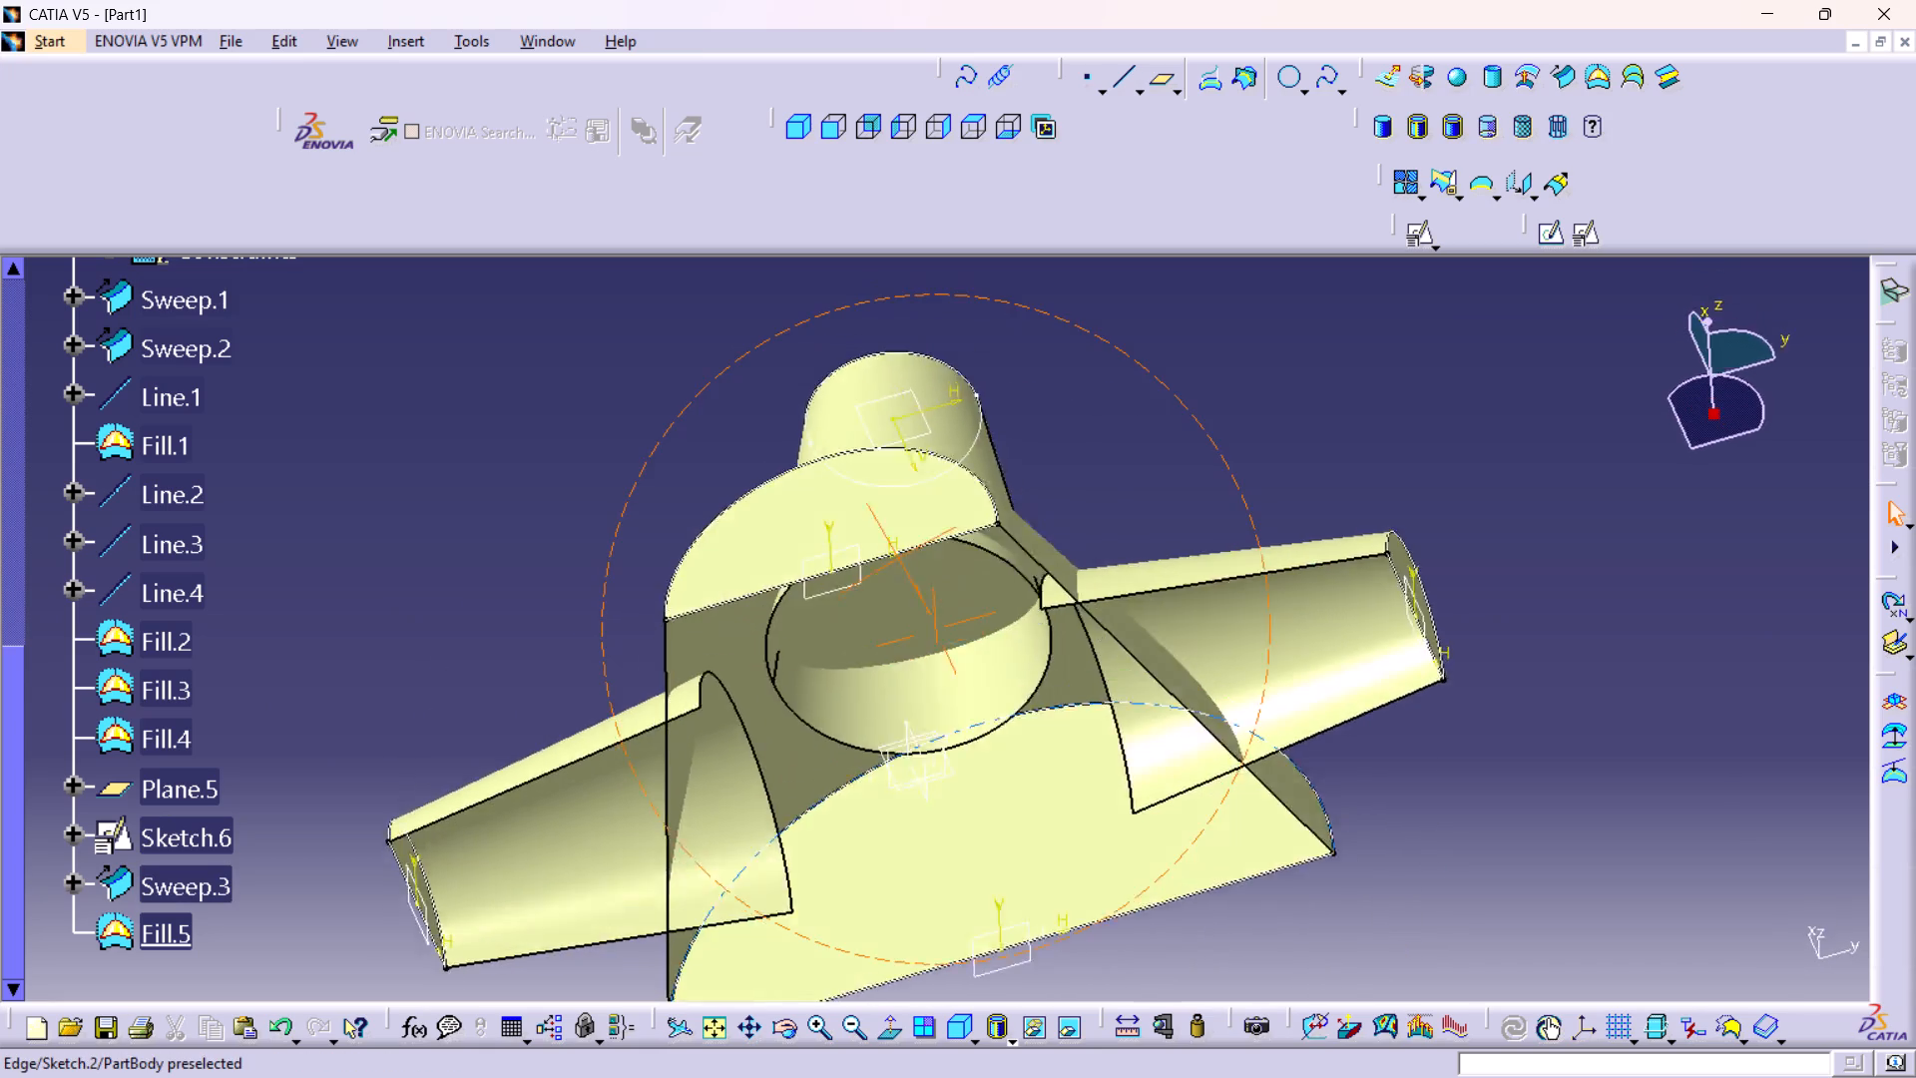
pyautogui.moveTo(903, 552); pyautogui.dragTo(970, 479, button='right')
pyautogui.moveTo(903, 552); pyautogui.dragTo(1047, 532, button='middle')
pyautogui.moveTo(884, 611); pyautogui.dragTo(995, 676, button='middle')
pyautogui.moveTo(896, 609); pyautogui.dragTo(995, 676, button='right')
pyautogui.moveTo(995, 678); pyautogui.dragTo(995, 667, button='middle')
pyautogui.rightClick(995, 676)
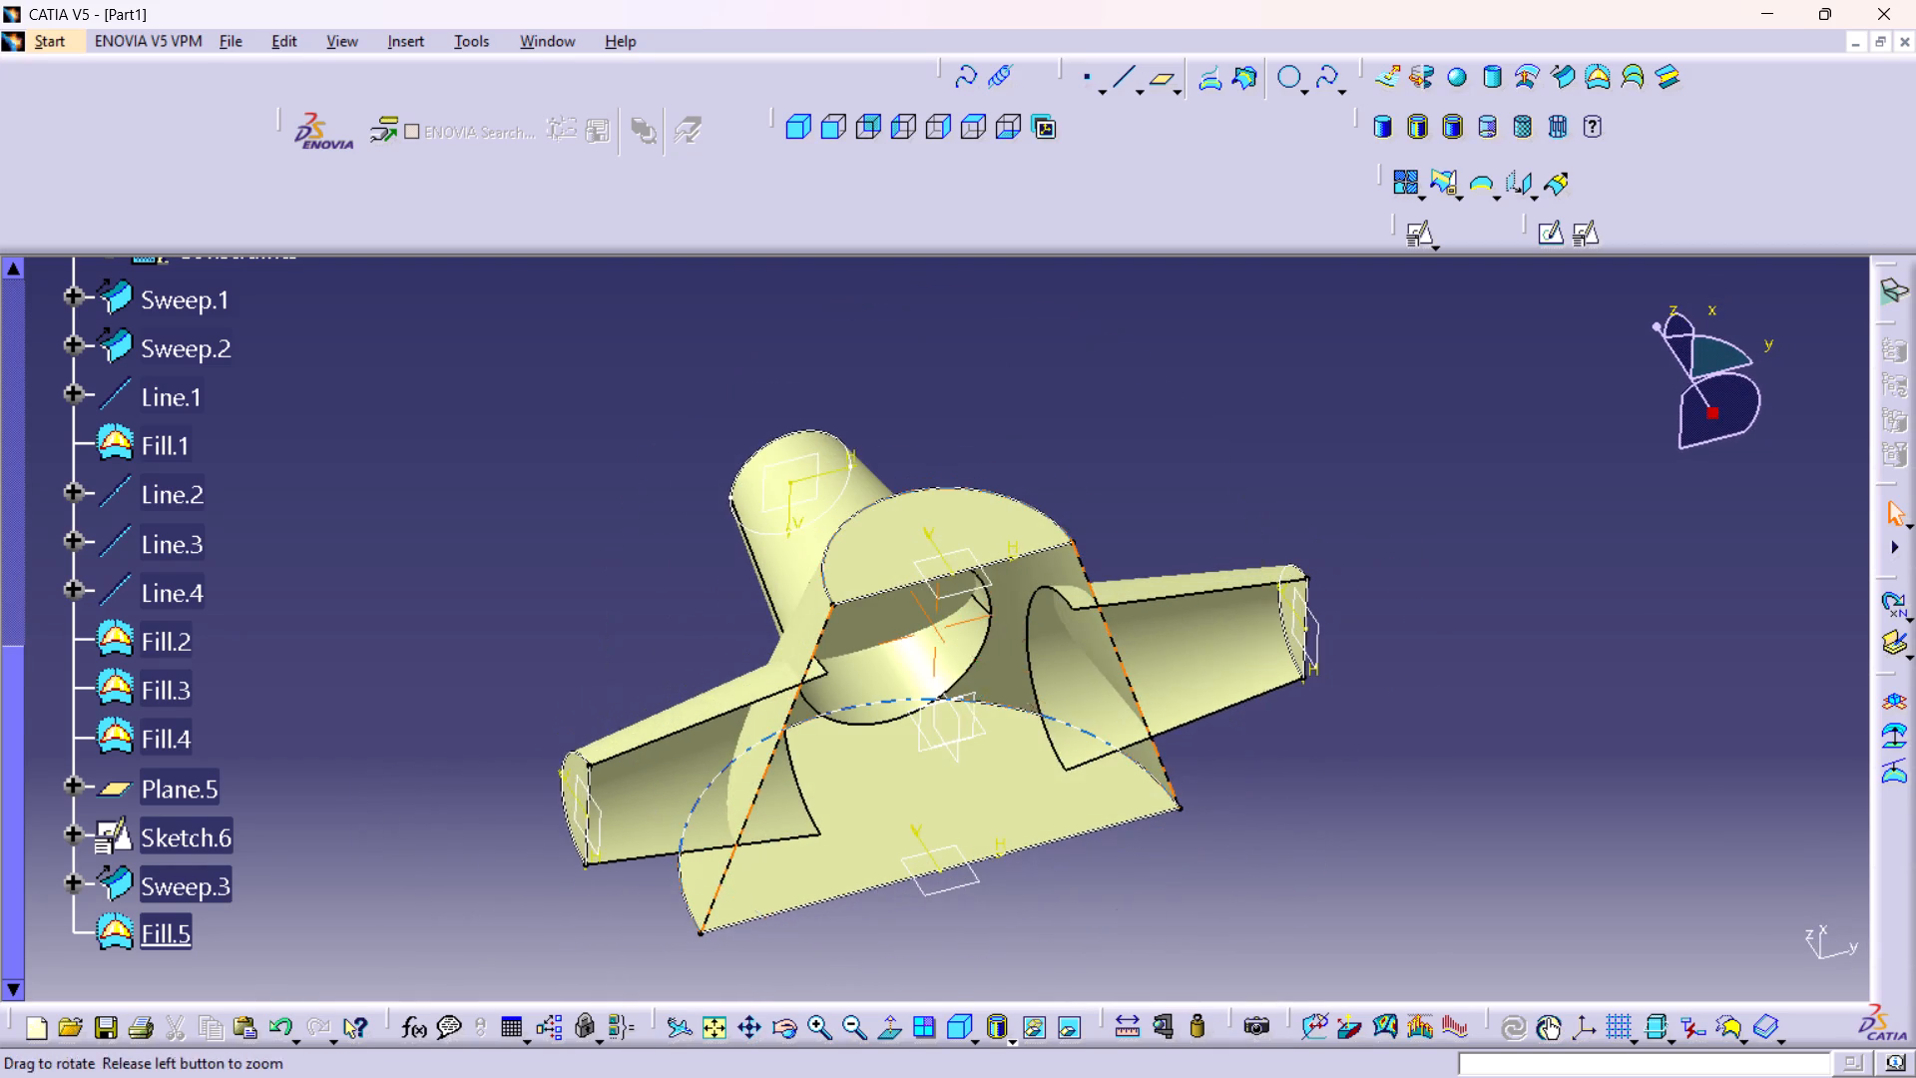
pyautogui.moveTo(995, 667); pyautogui.dragTo(980, 501, button='middle')
pyautogui.moveTo(1099, 660); pyautogui.dragTo(998, 500, button='middle')
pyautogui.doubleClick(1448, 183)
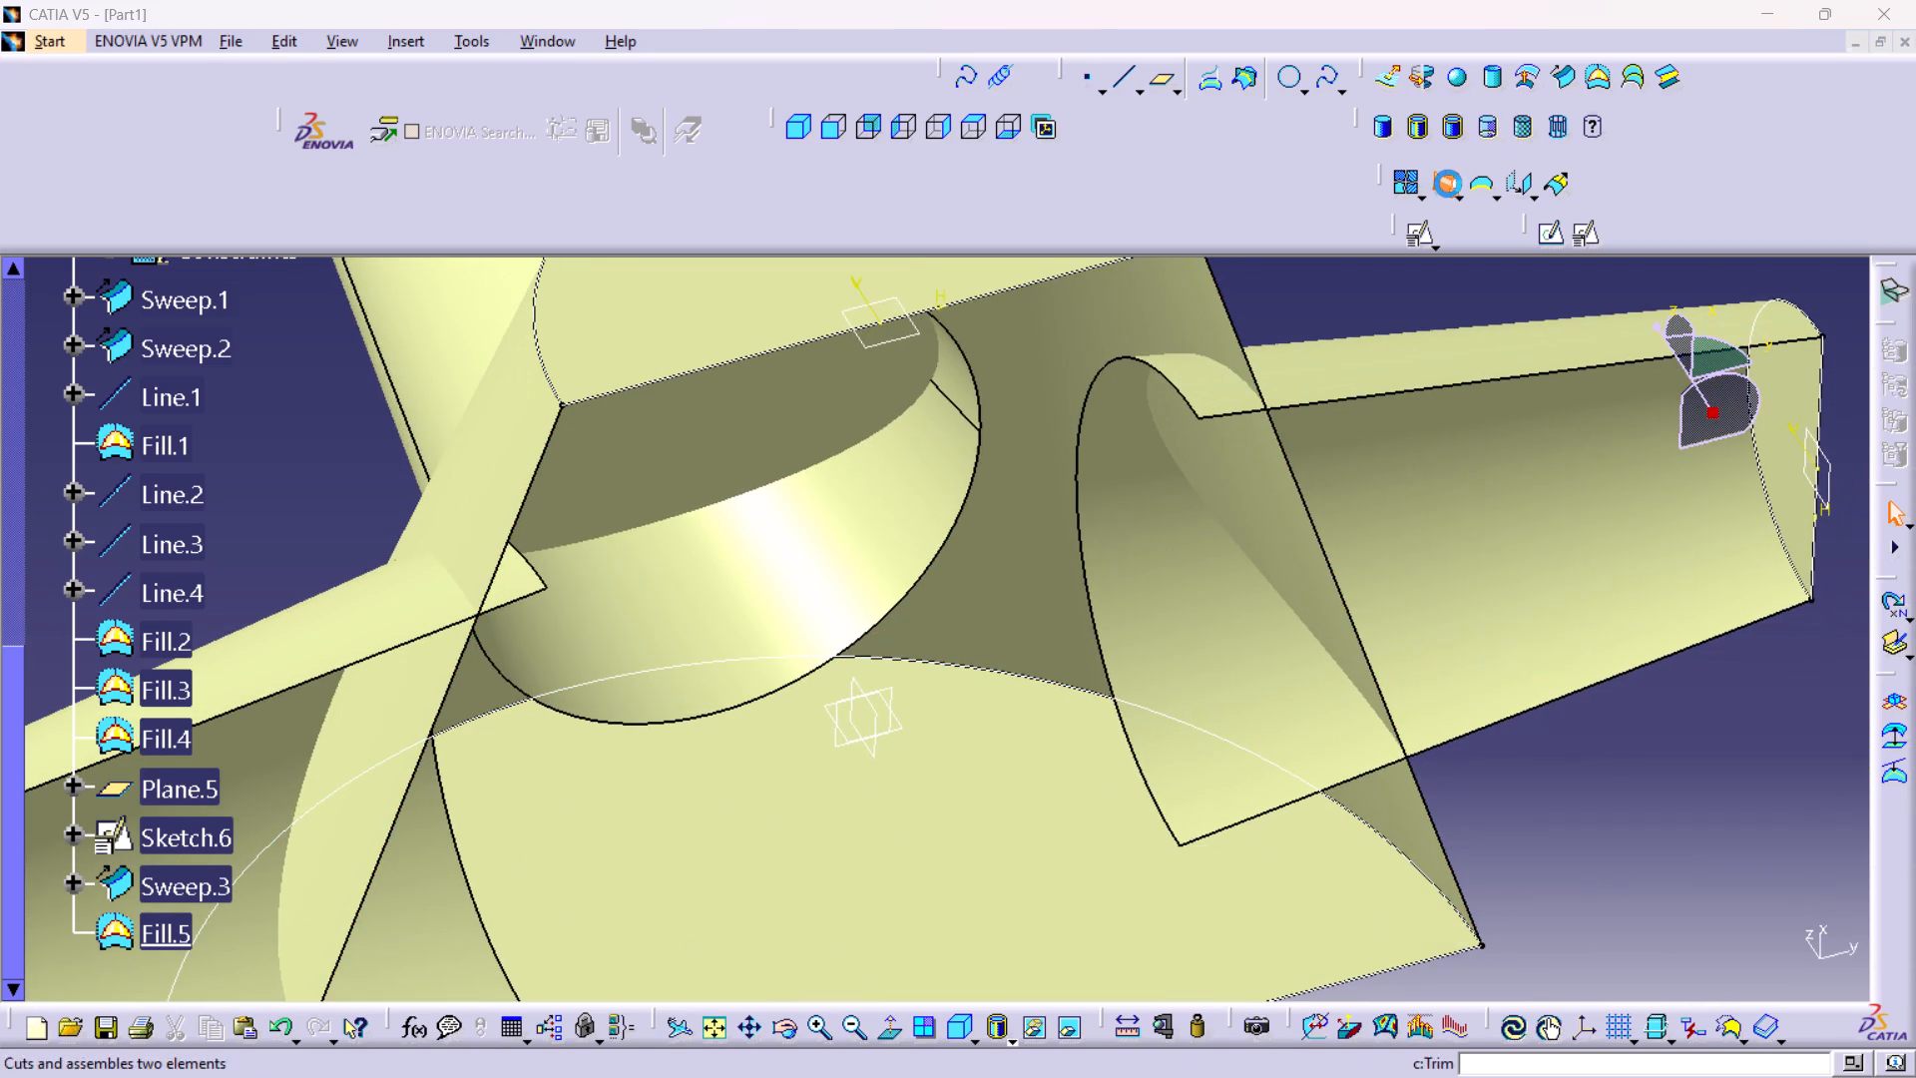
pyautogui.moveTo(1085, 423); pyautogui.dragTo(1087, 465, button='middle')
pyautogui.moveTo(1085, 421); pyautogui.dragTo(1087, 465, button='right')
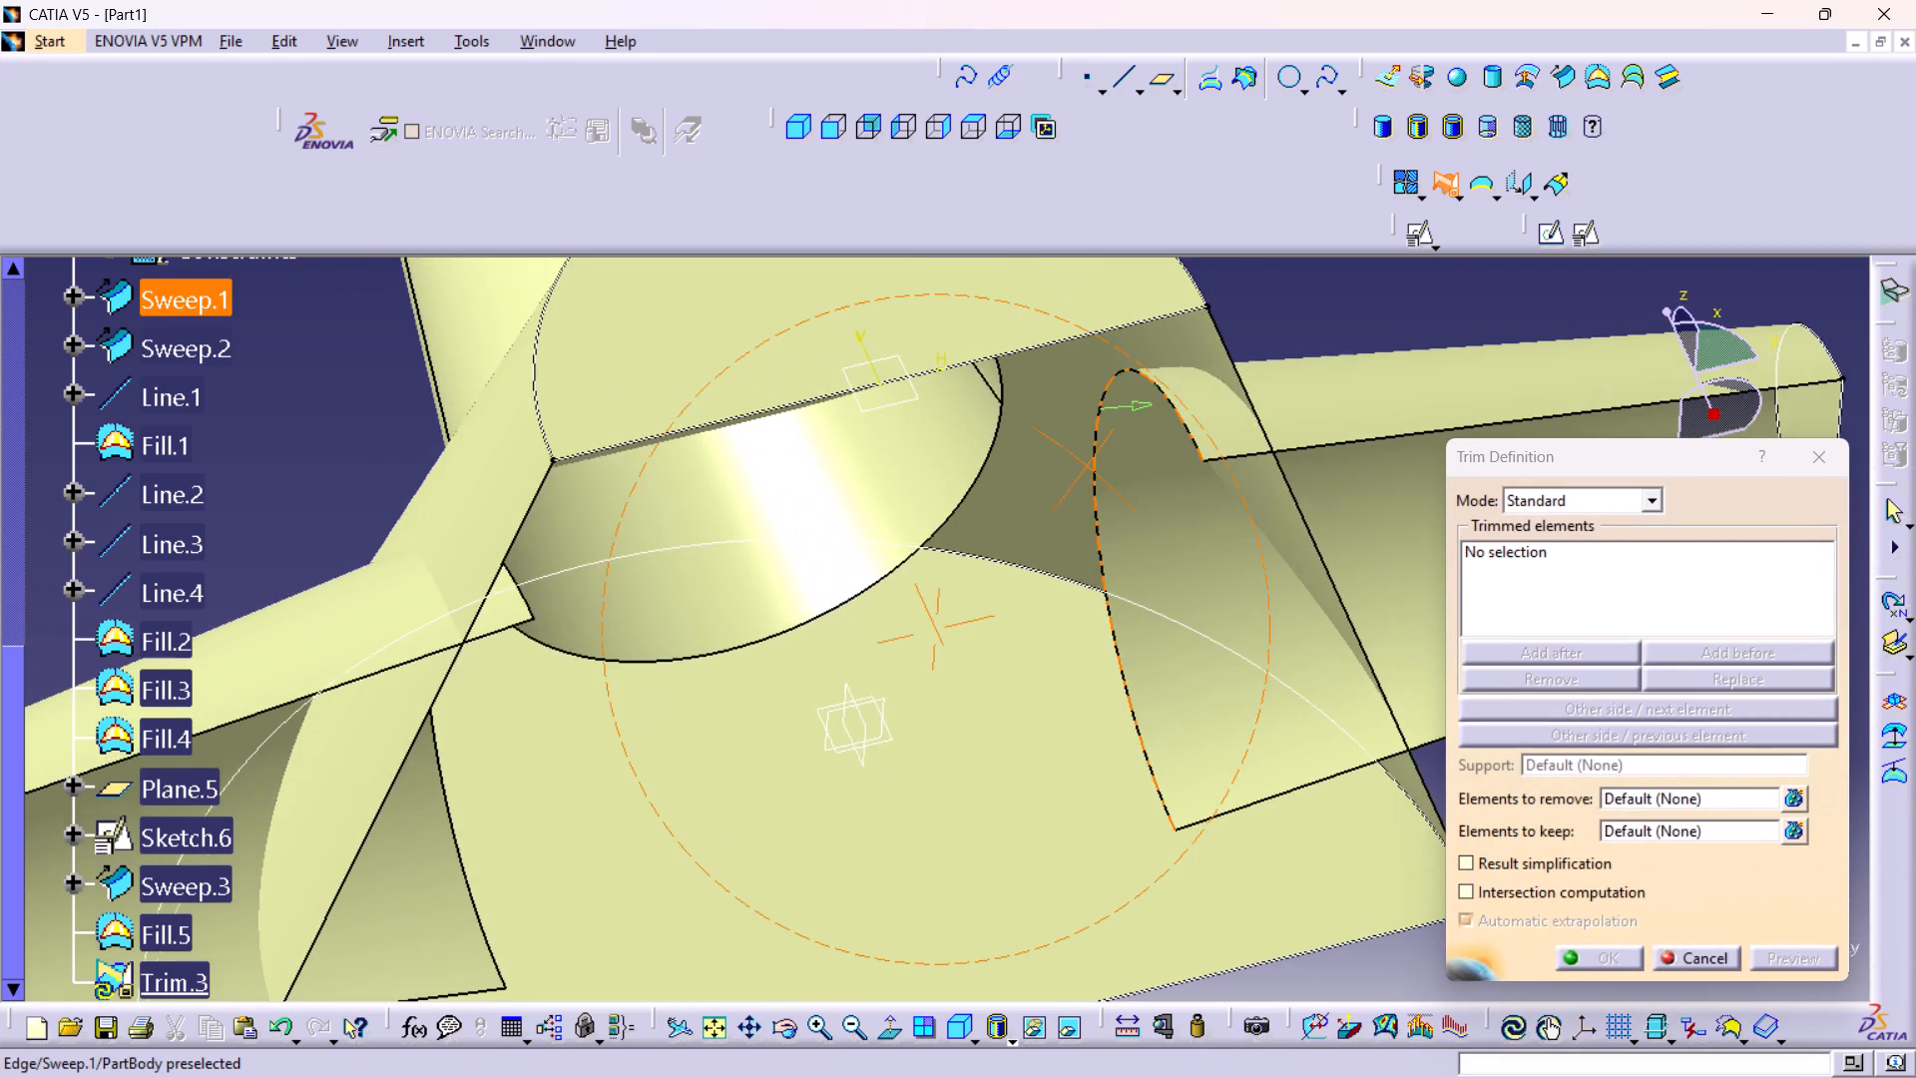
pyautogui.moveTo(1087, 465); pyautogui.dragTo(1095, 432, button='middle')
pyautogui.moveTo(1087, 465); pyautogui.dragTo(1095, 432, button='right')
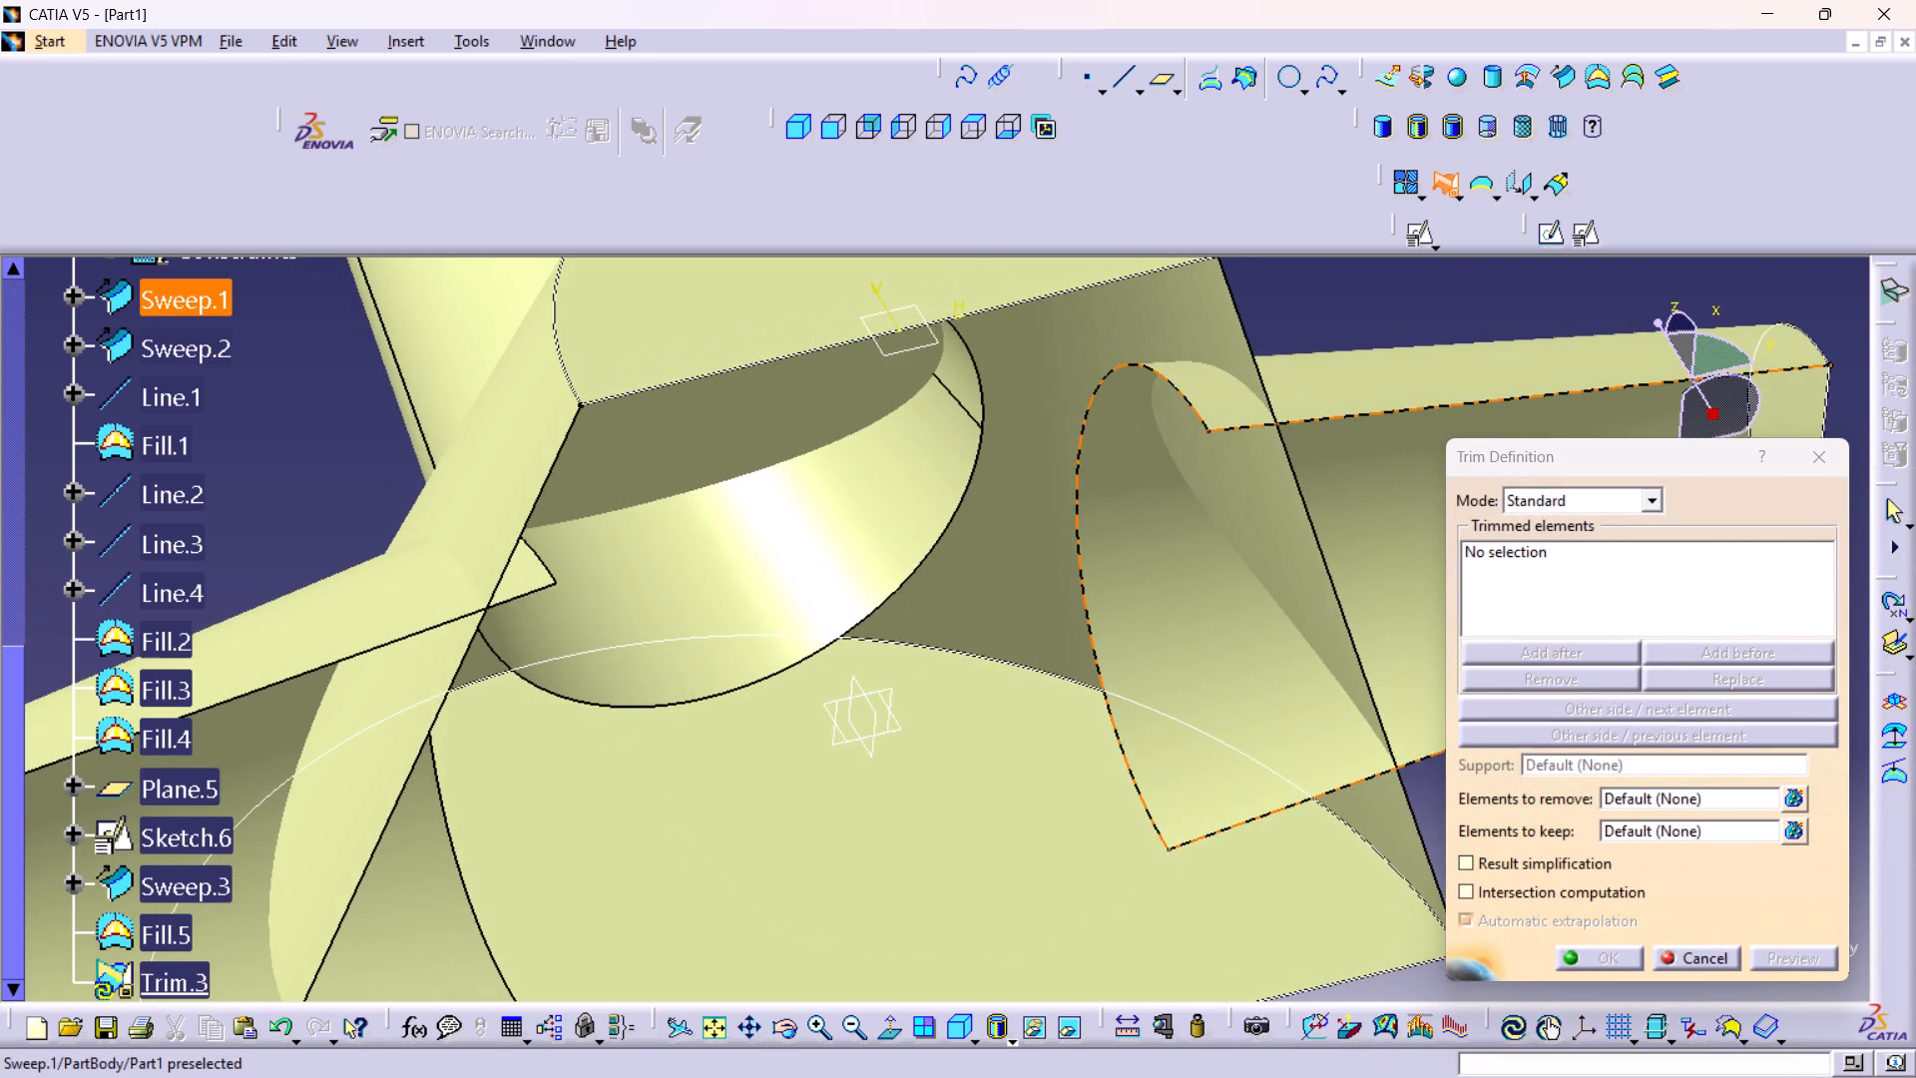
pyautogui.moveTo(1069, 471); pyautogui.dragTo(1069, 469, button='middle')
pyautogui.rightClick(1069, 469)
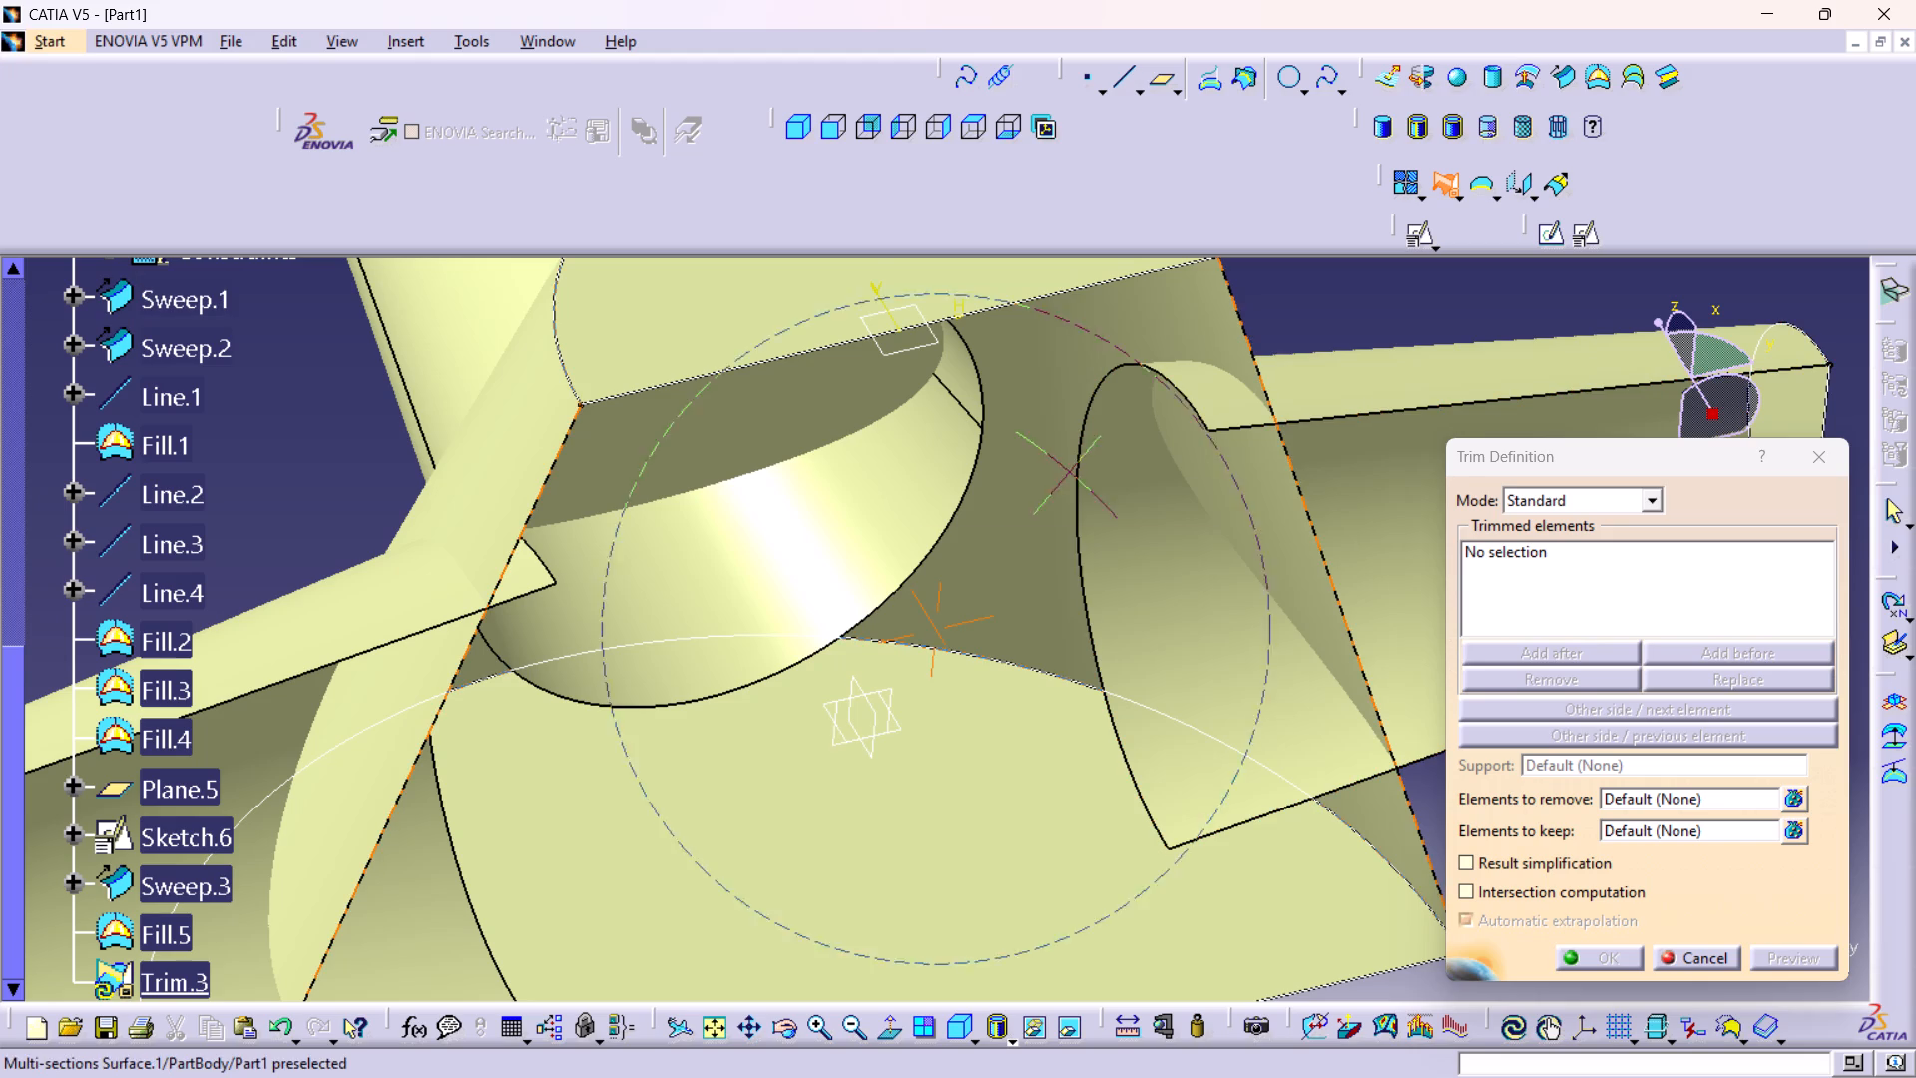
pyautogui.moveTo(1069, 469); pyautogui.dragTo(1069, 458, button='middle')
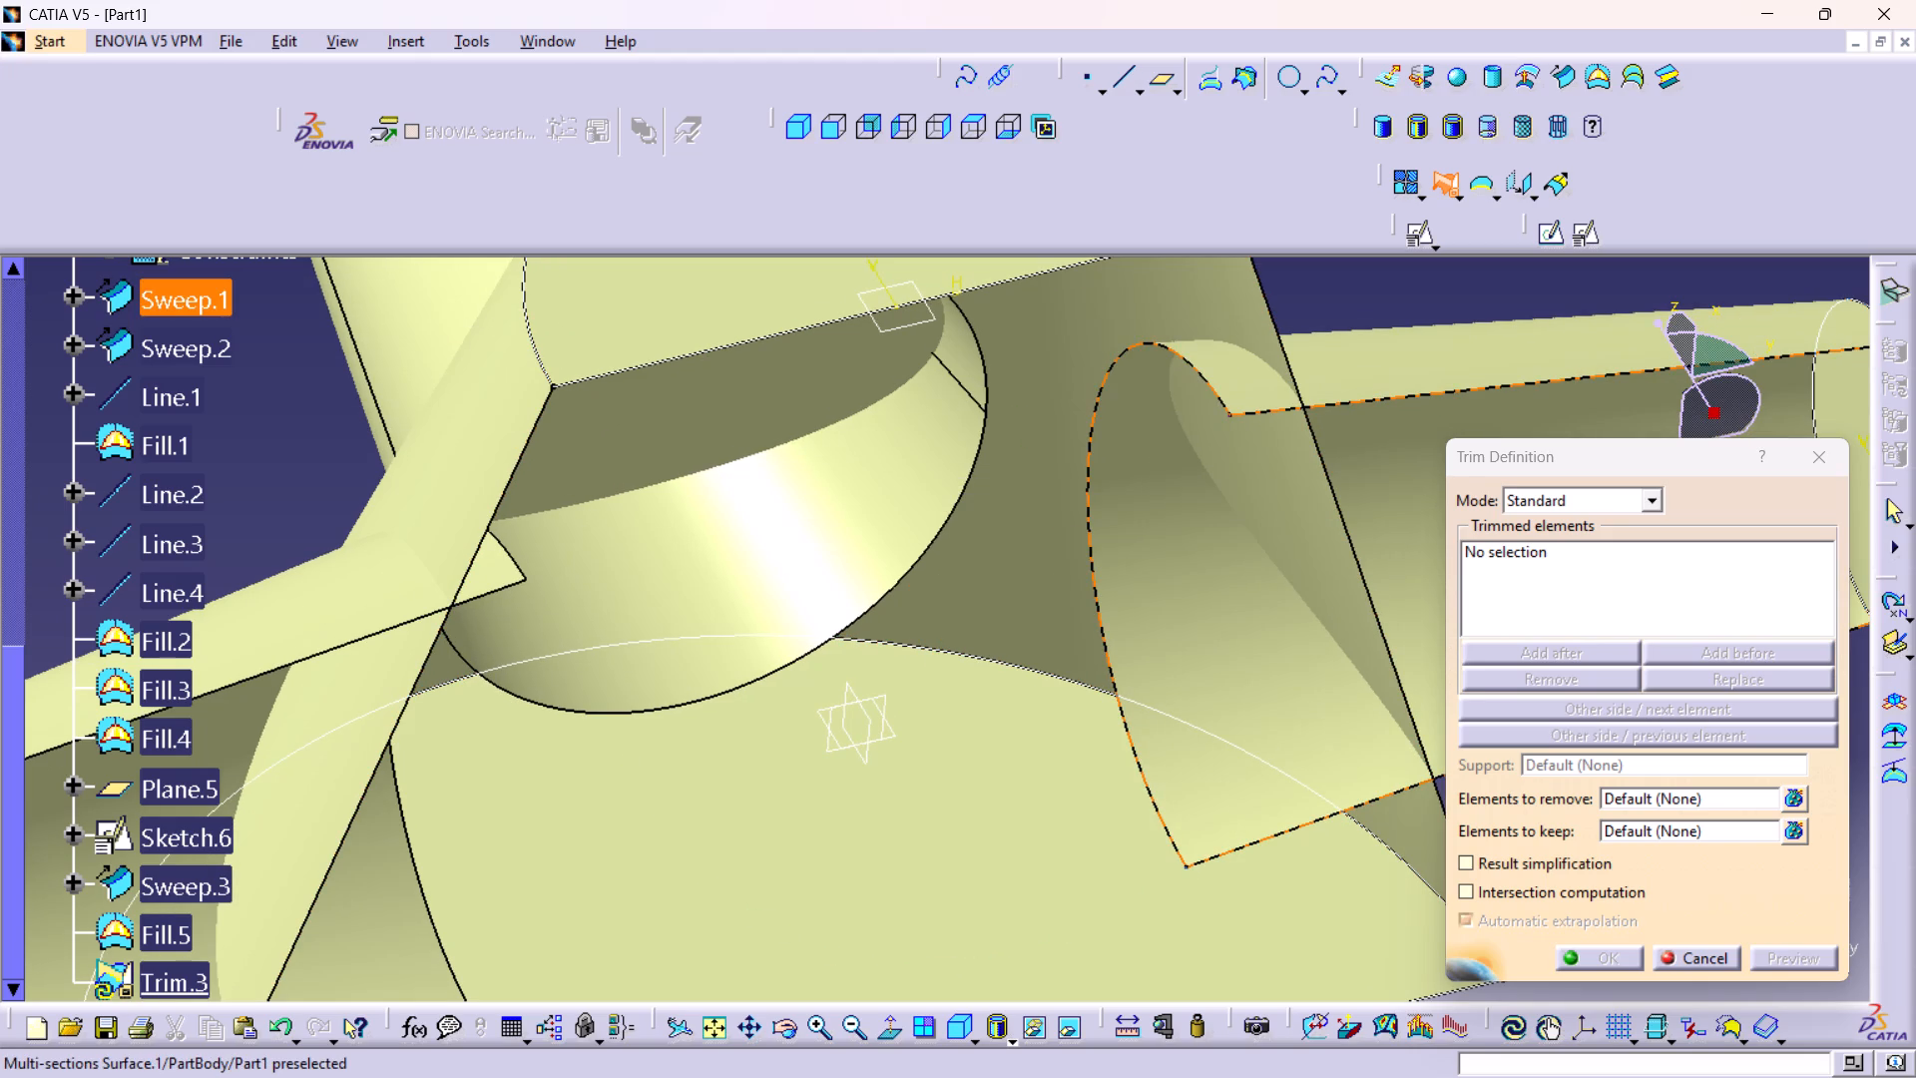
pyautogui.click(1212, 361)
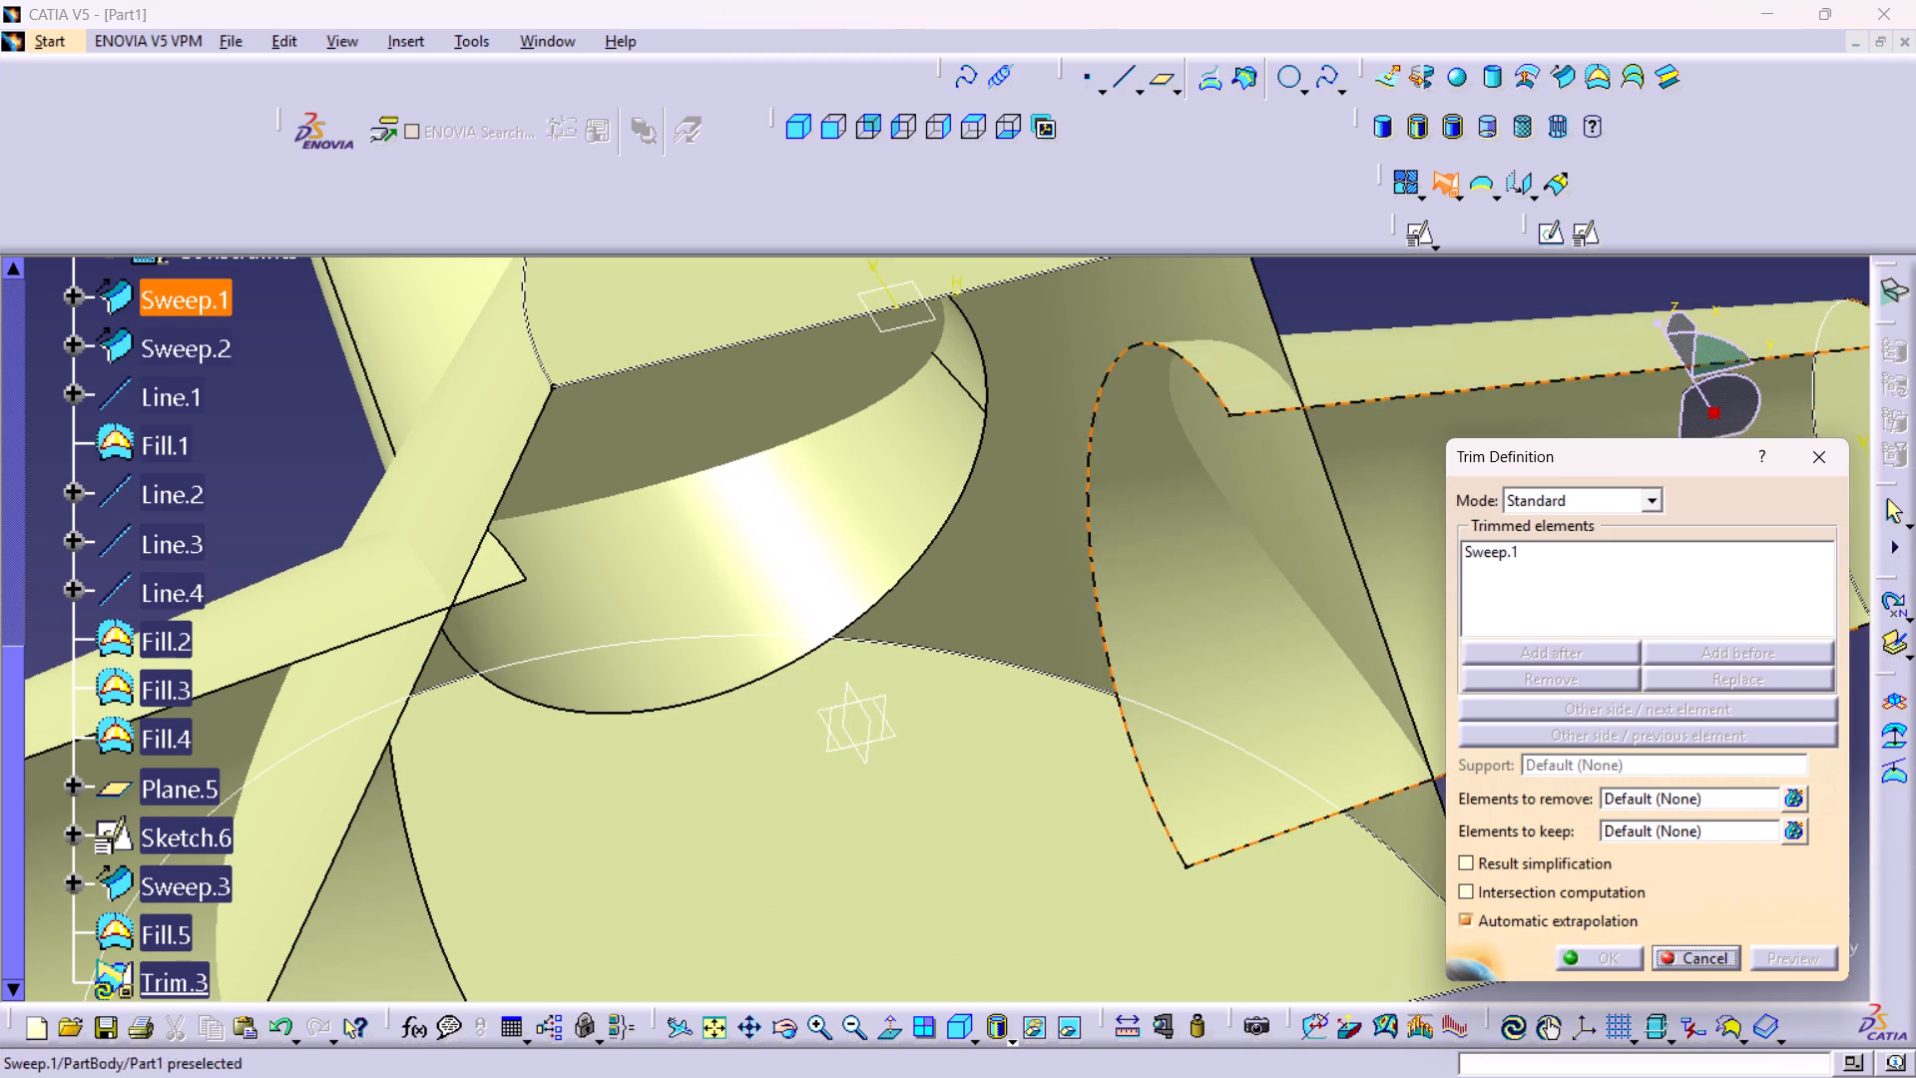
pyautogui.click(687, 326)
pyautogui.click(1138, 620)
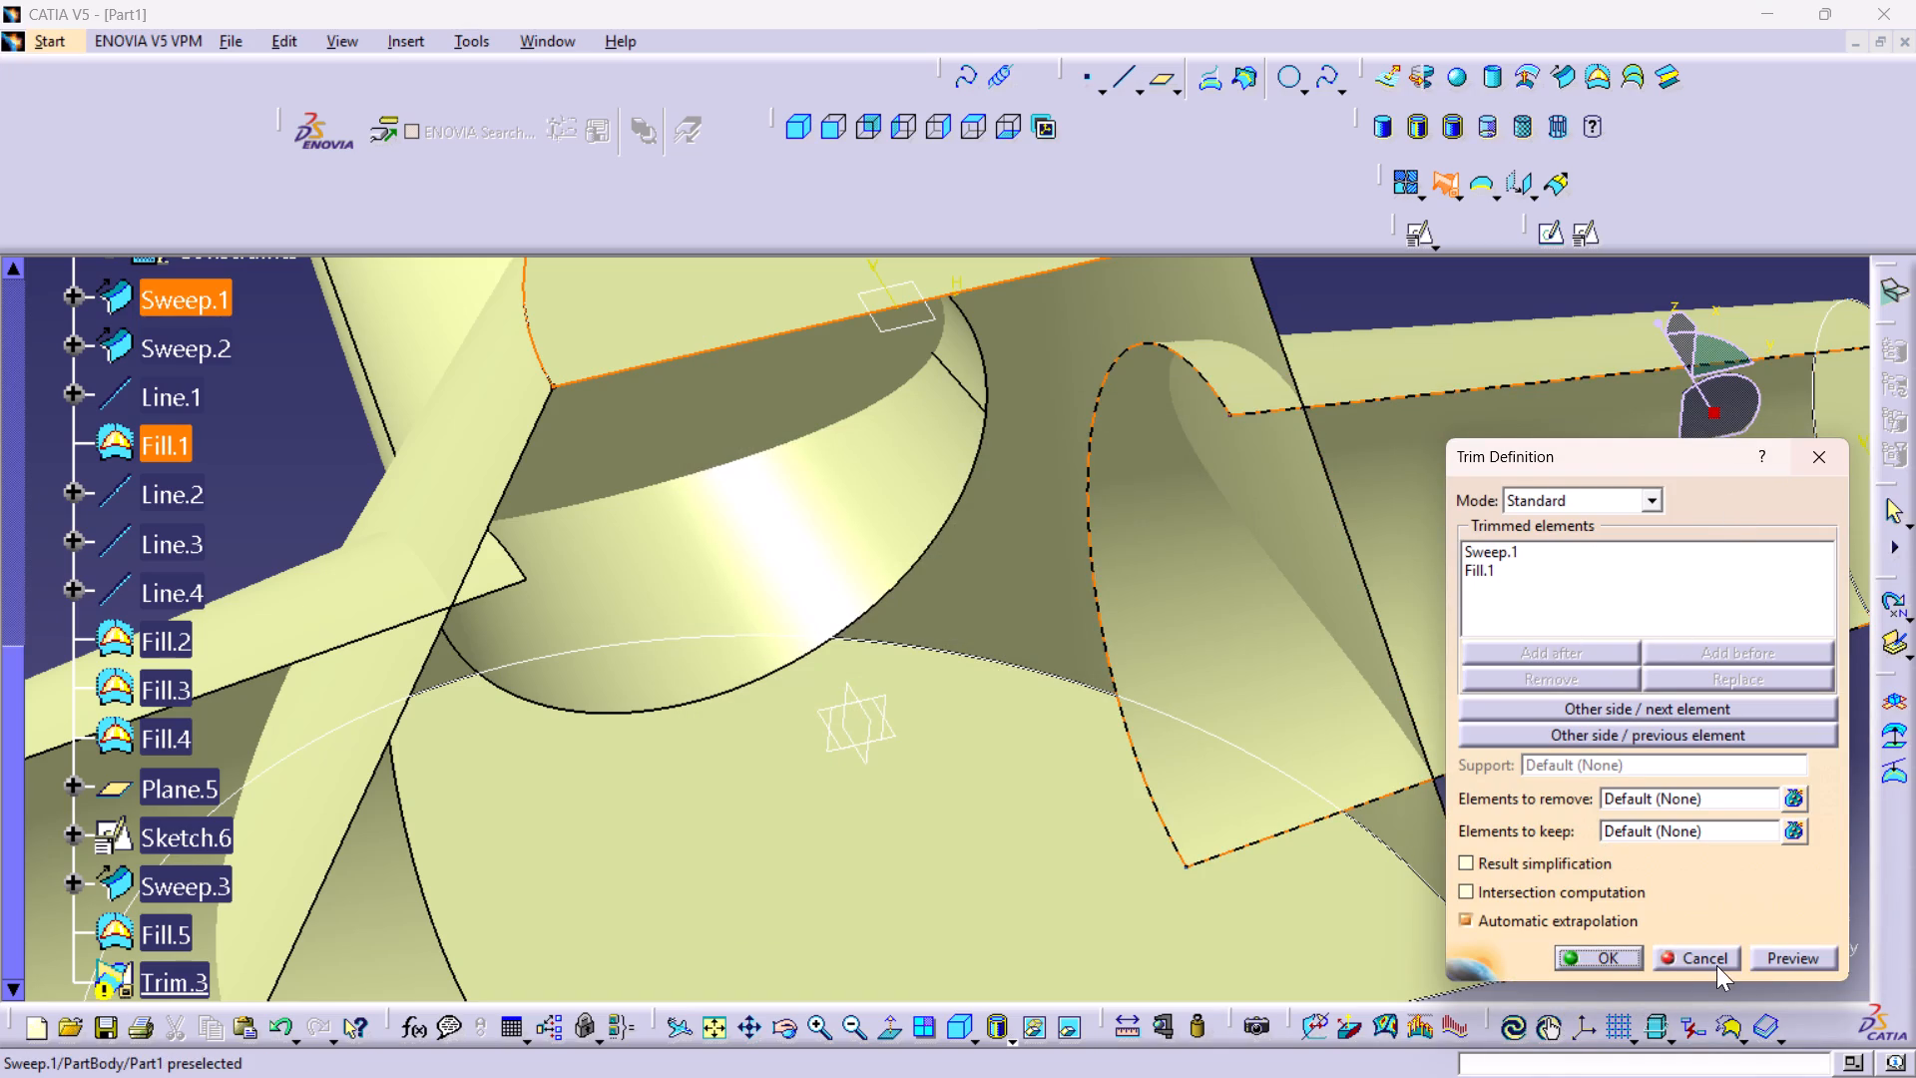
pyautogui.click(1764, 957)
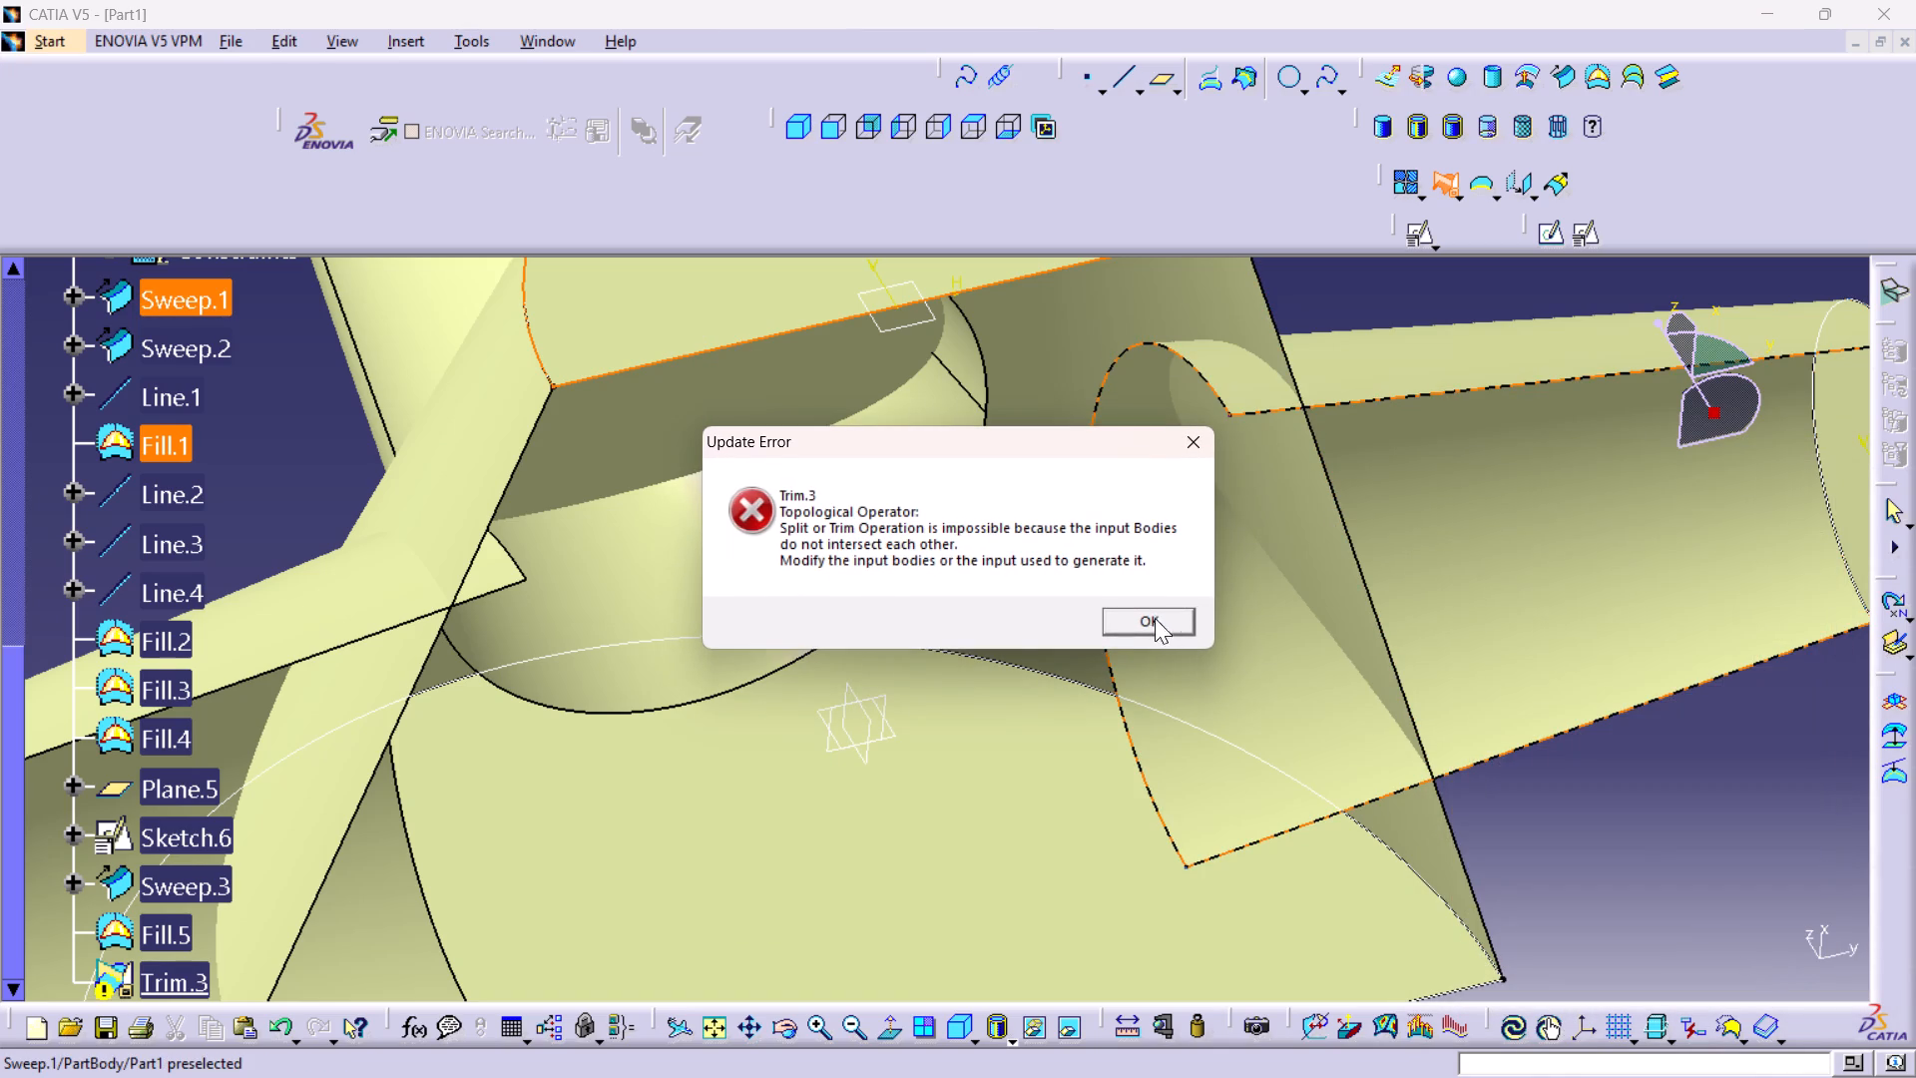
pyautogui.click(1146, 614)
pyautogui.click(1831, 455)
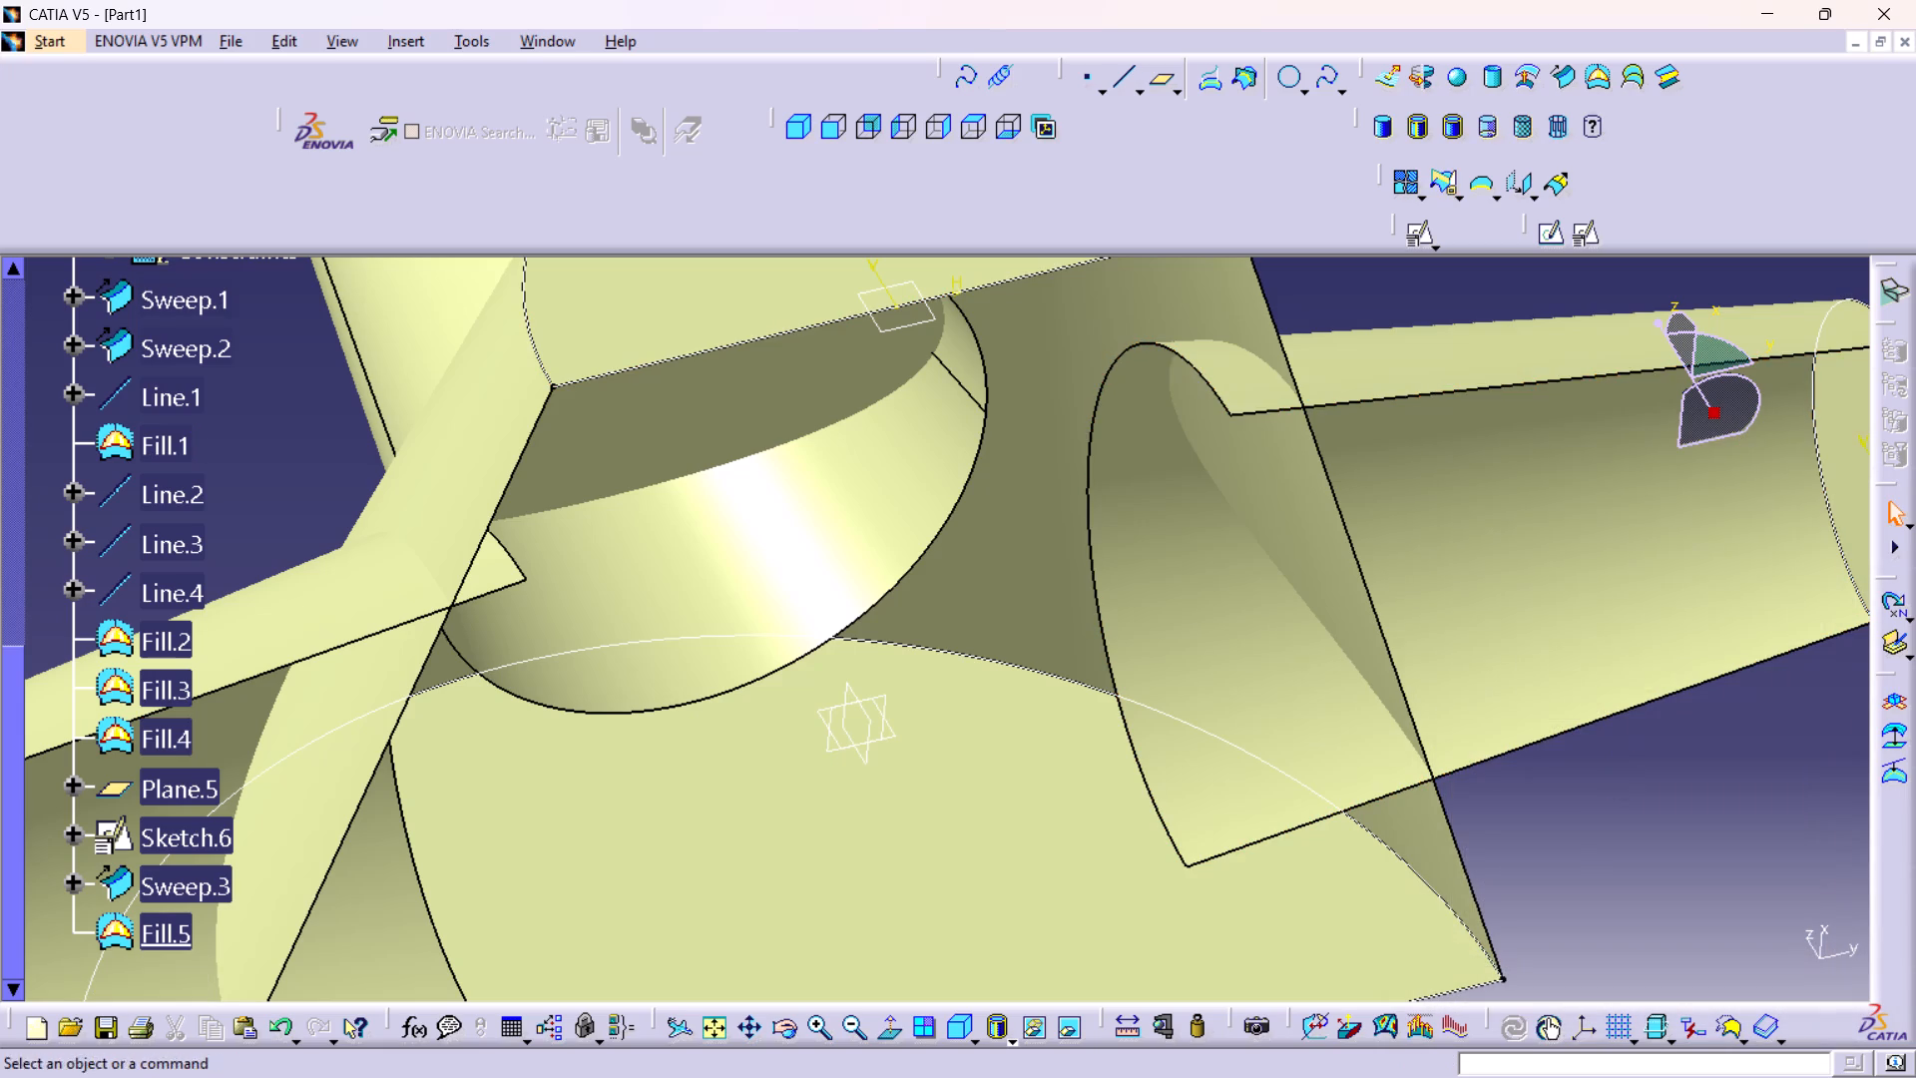
# Trim Sweep.1 with Multi-sections Surface.1, switching sides to keep the branch portion outside the main body.
pyautogui.click(1443, 178)
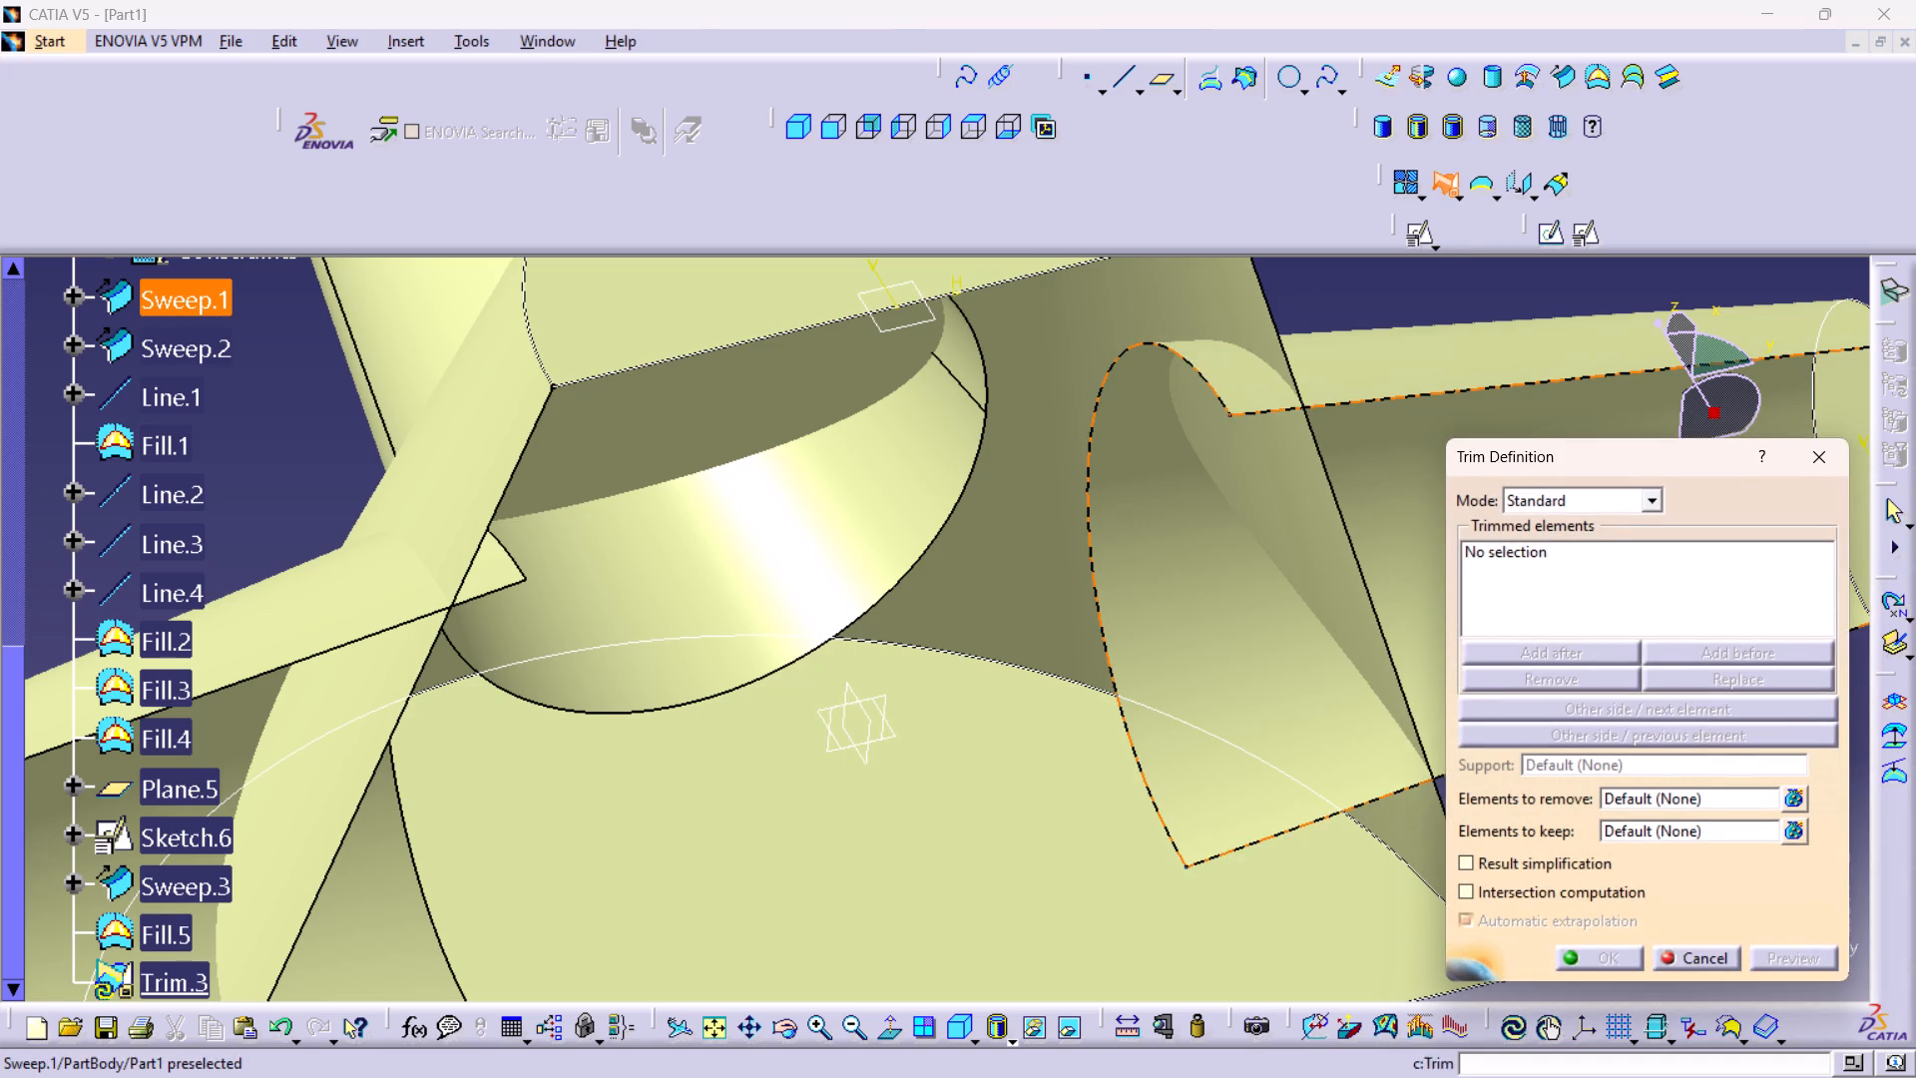
pyautogui.click(1234, 371)
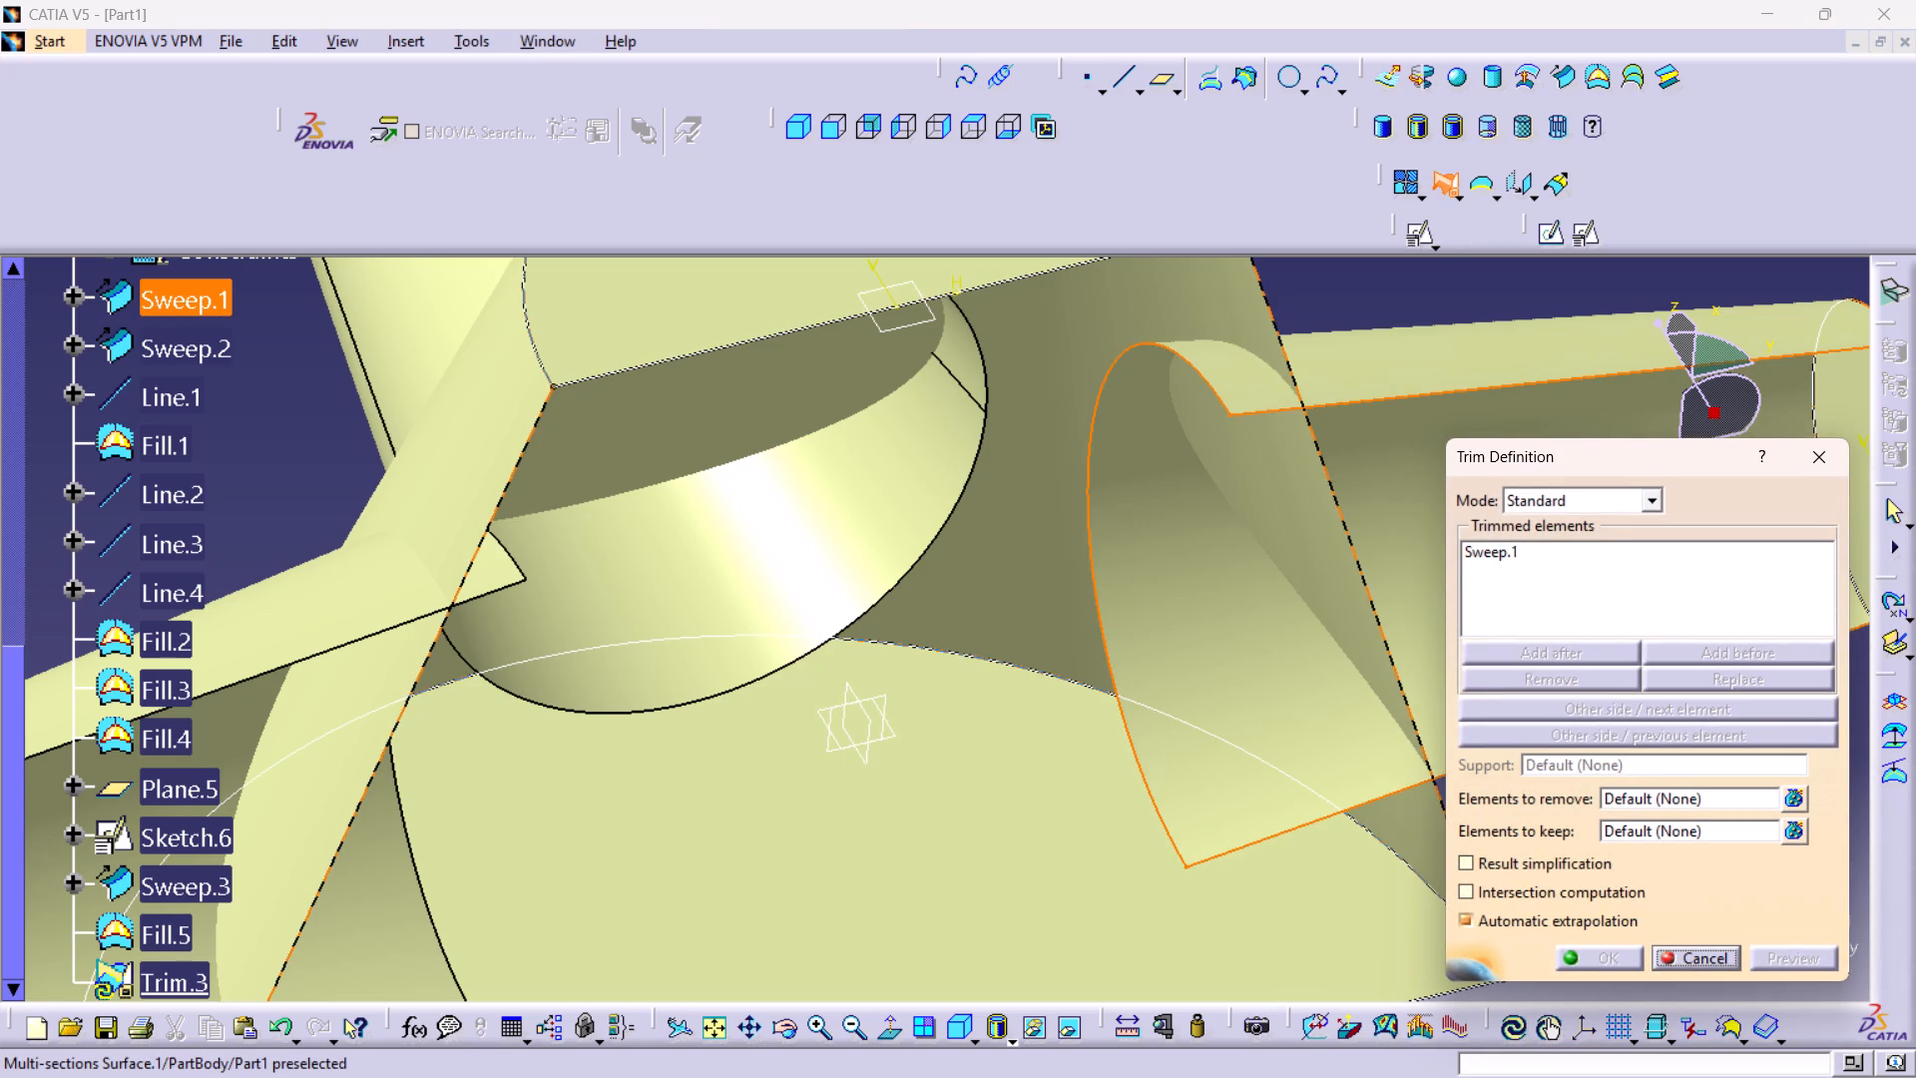
pyautogui.click(1233, 286)
pyautogui.click(1573, 704)
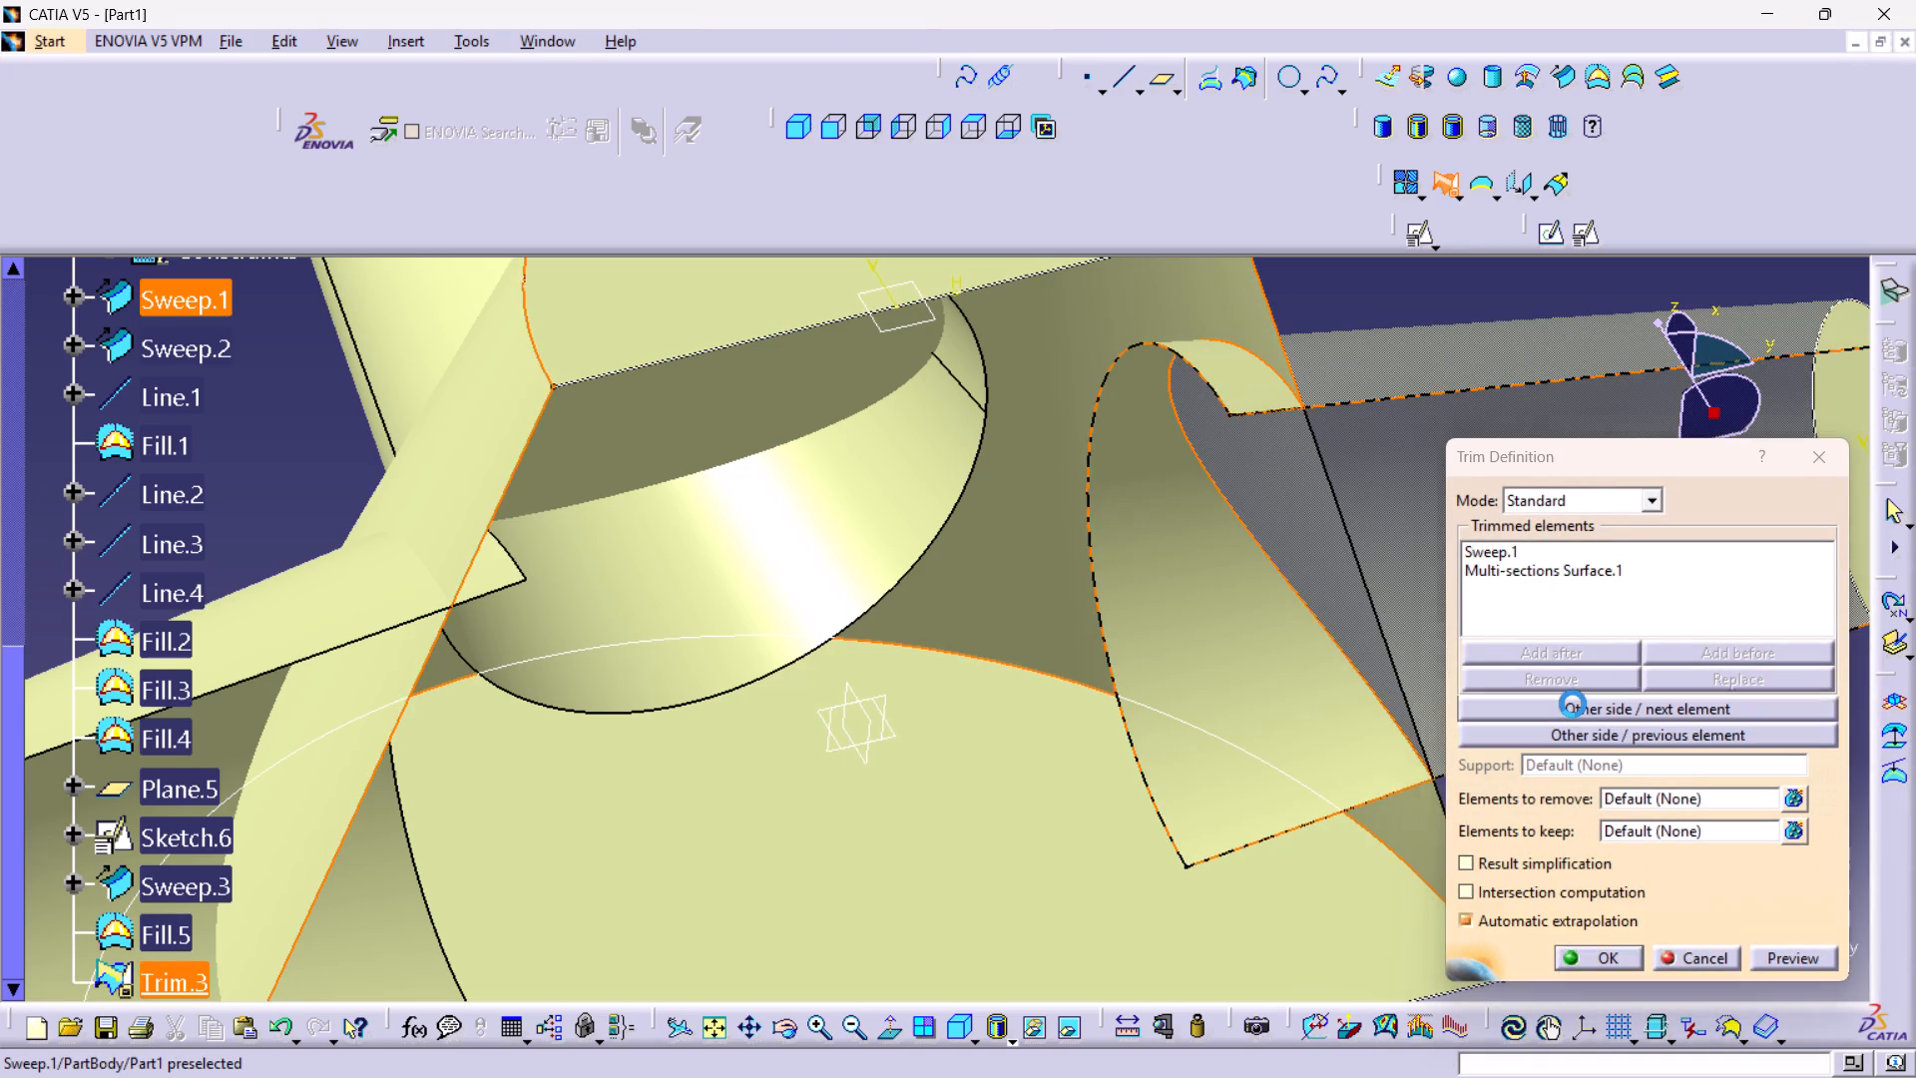
pyautogui.click(1614, 951)
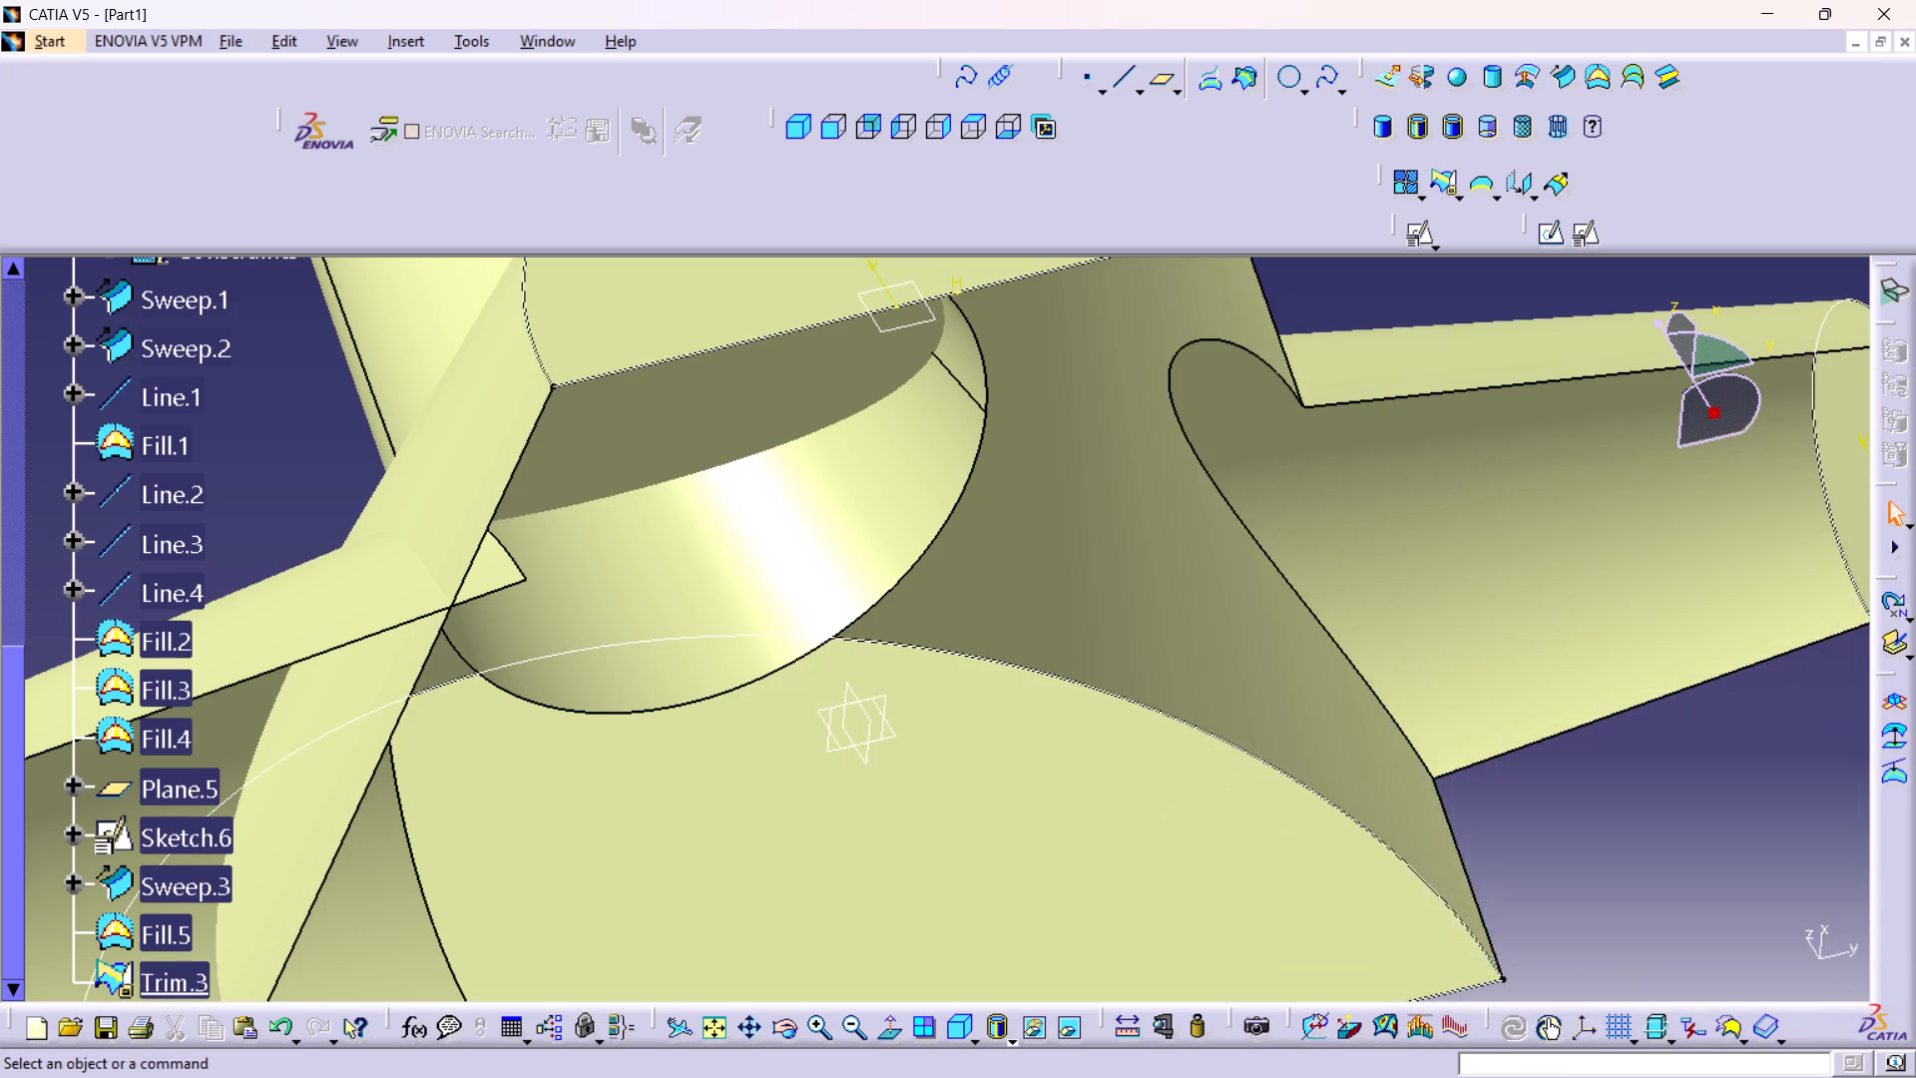
# Trim the opposite side branch, Sweep.2, with the trimmed main body Trim.3, keeping the branch portion outside the body.
pyautogui.moveTo(859, 765); pyautogui.dragTo(1310, 630, button='middle')
pyautogui.moveTo(1295, 640); pyautogui.dragTo(1183, 706, button='middle')
pyautogui.moveTo(1271, 649); pyautogui.dragTo(1183, 706, button='right')
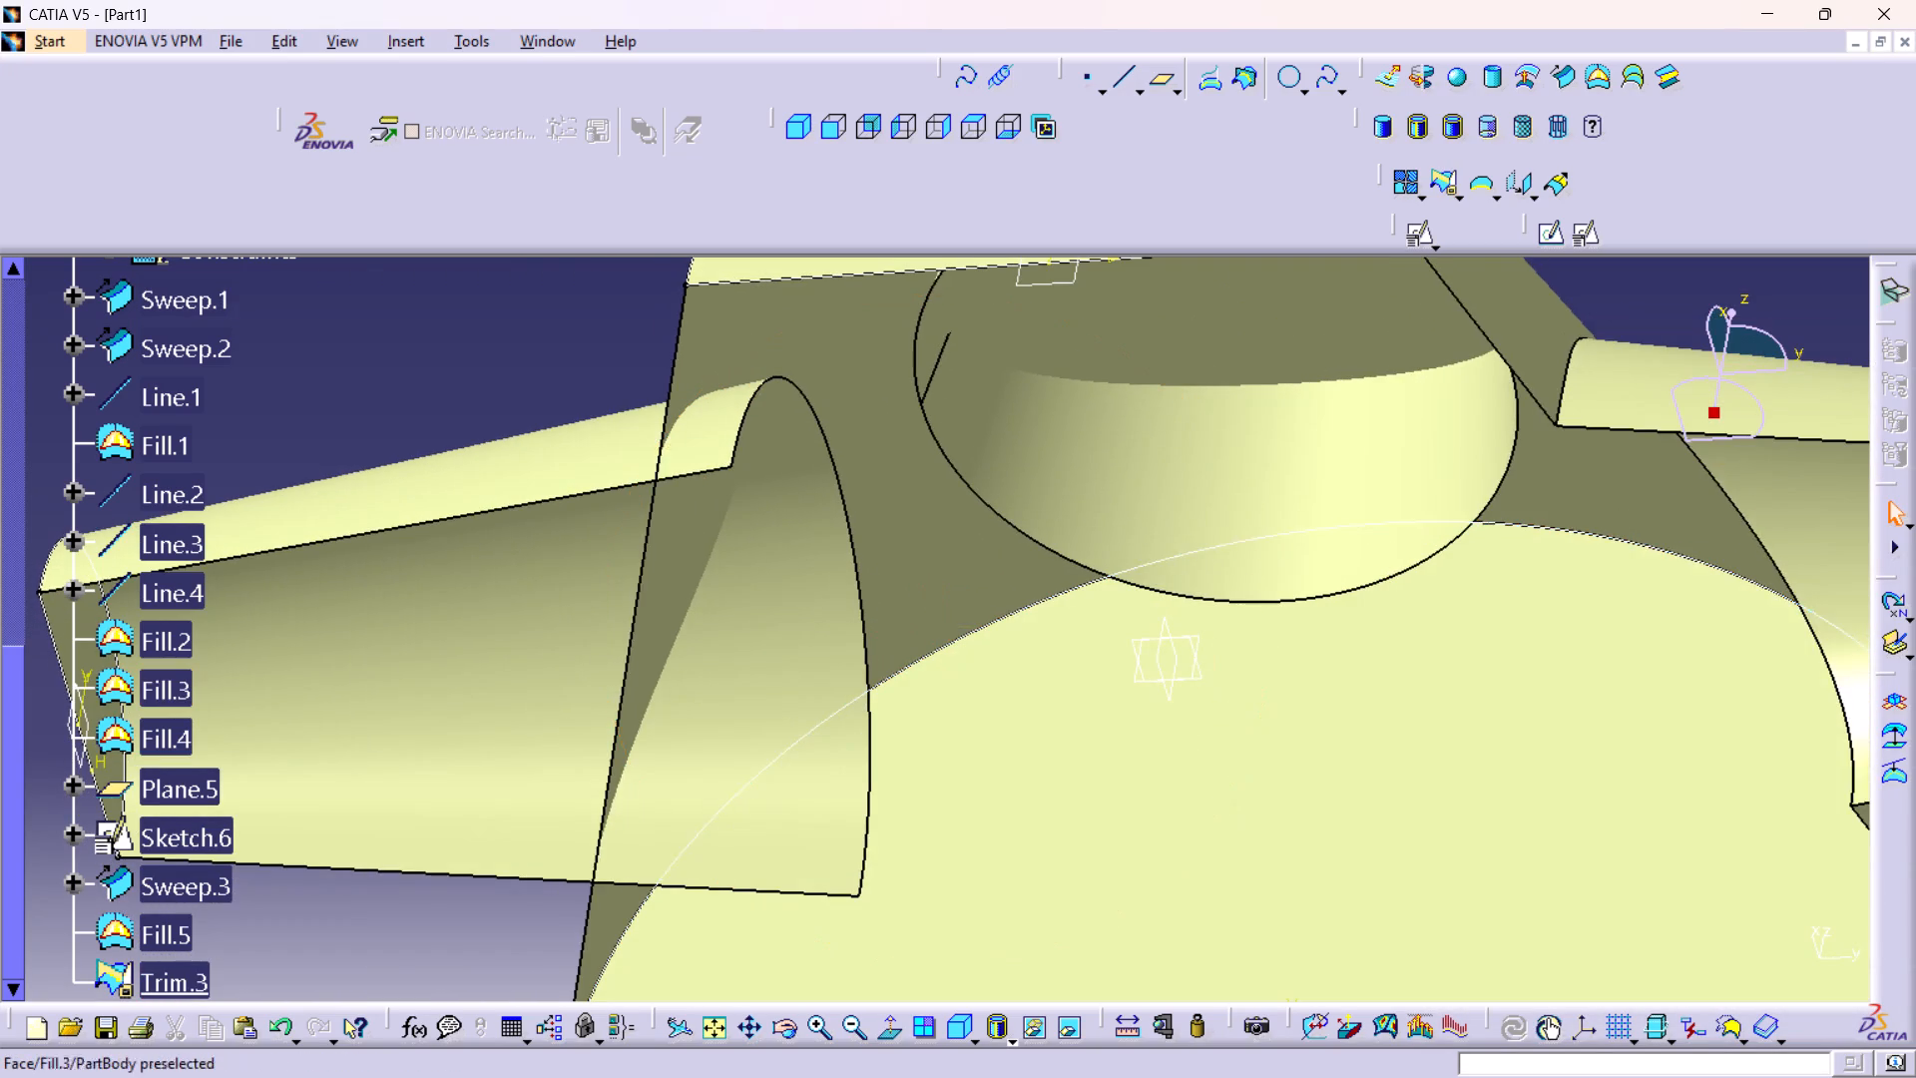
pyautogui.doubleClick(1448, 175)
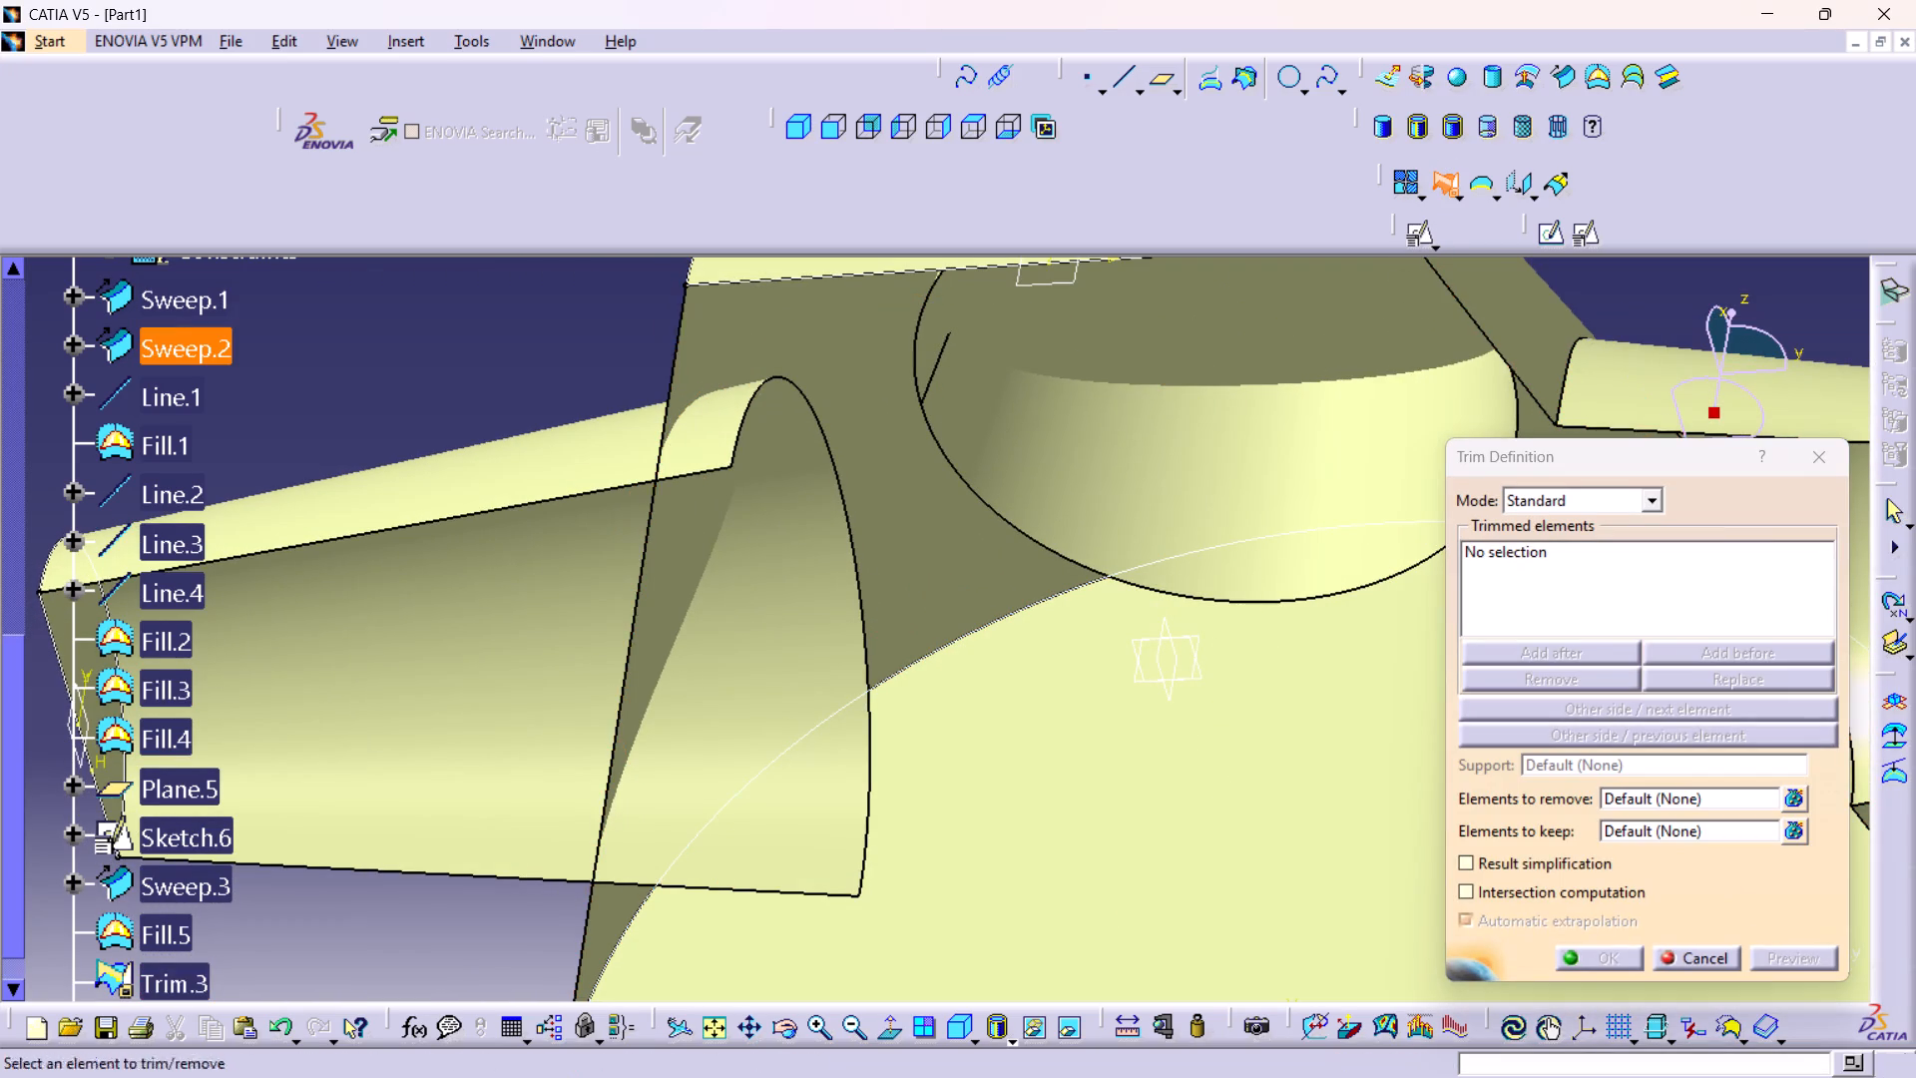
pyautogui.click(717, 423)
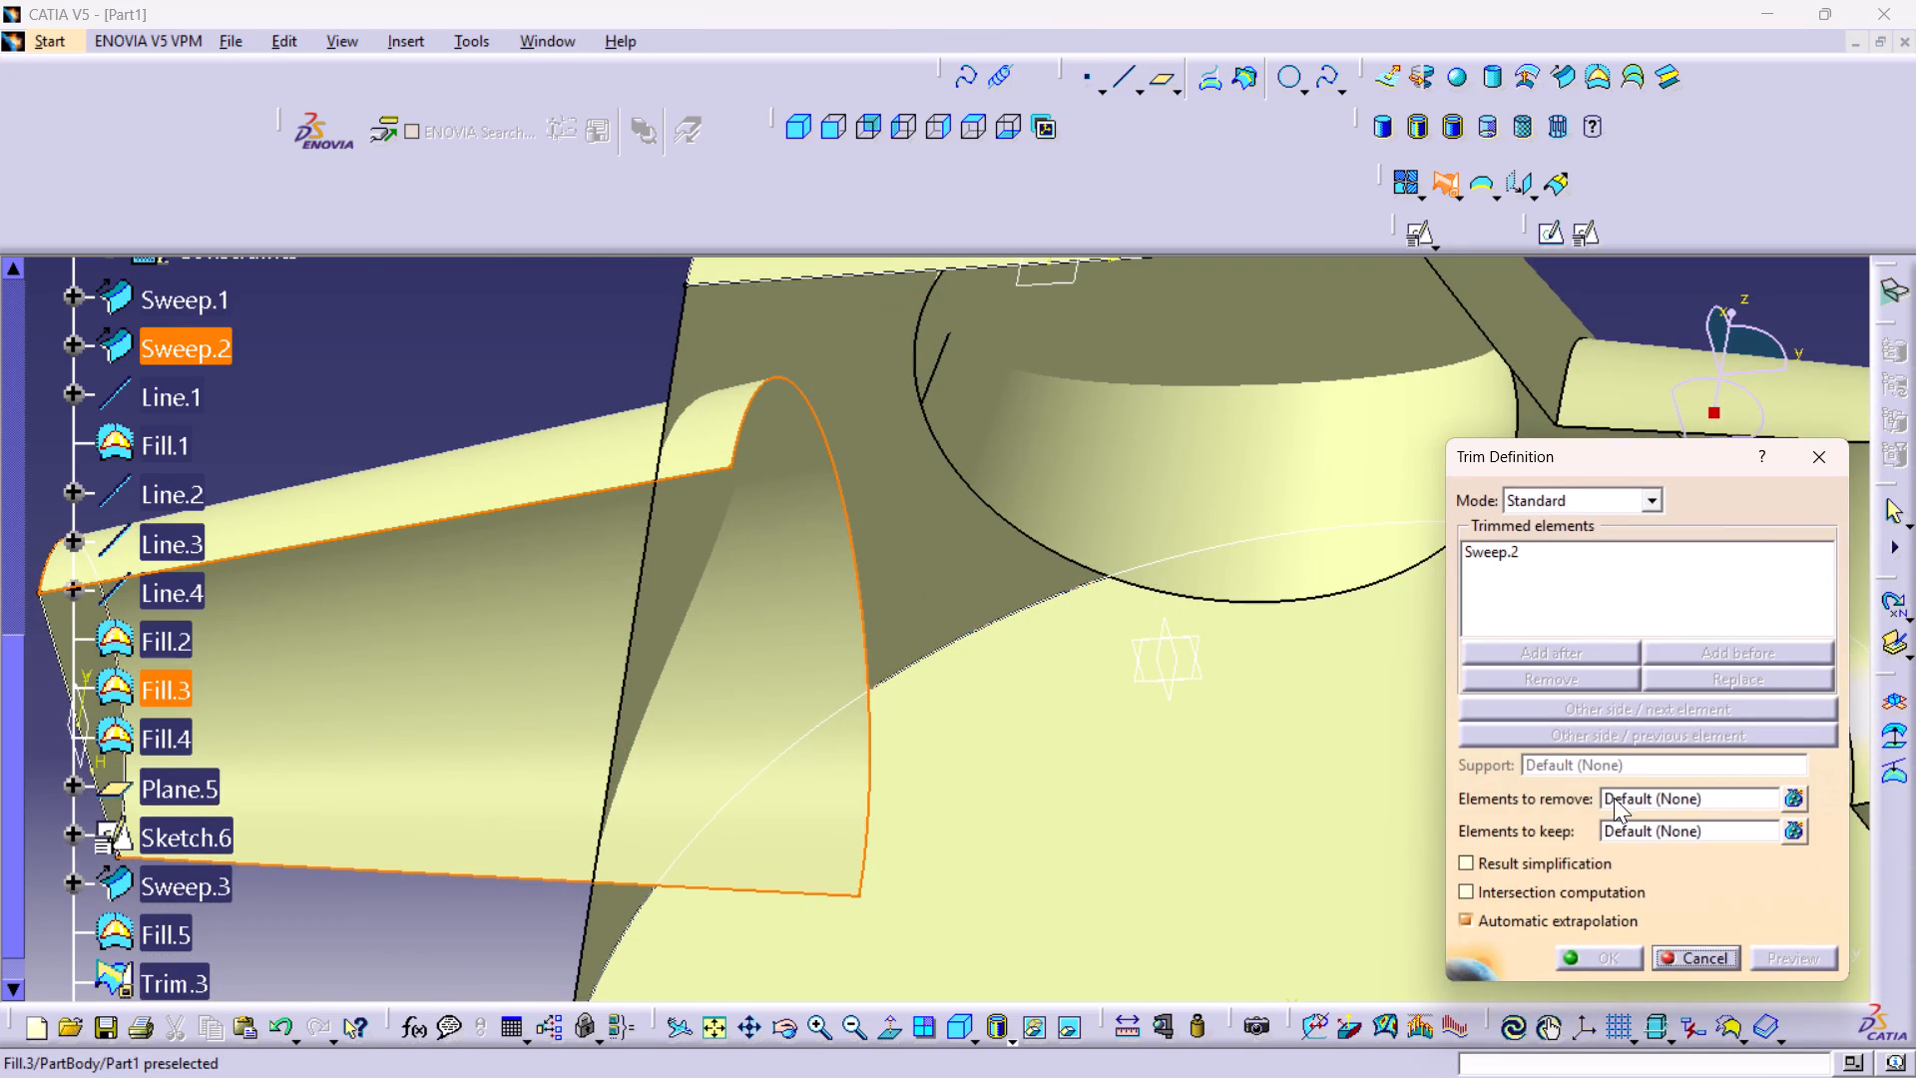
pyautogui.click(746, 338)
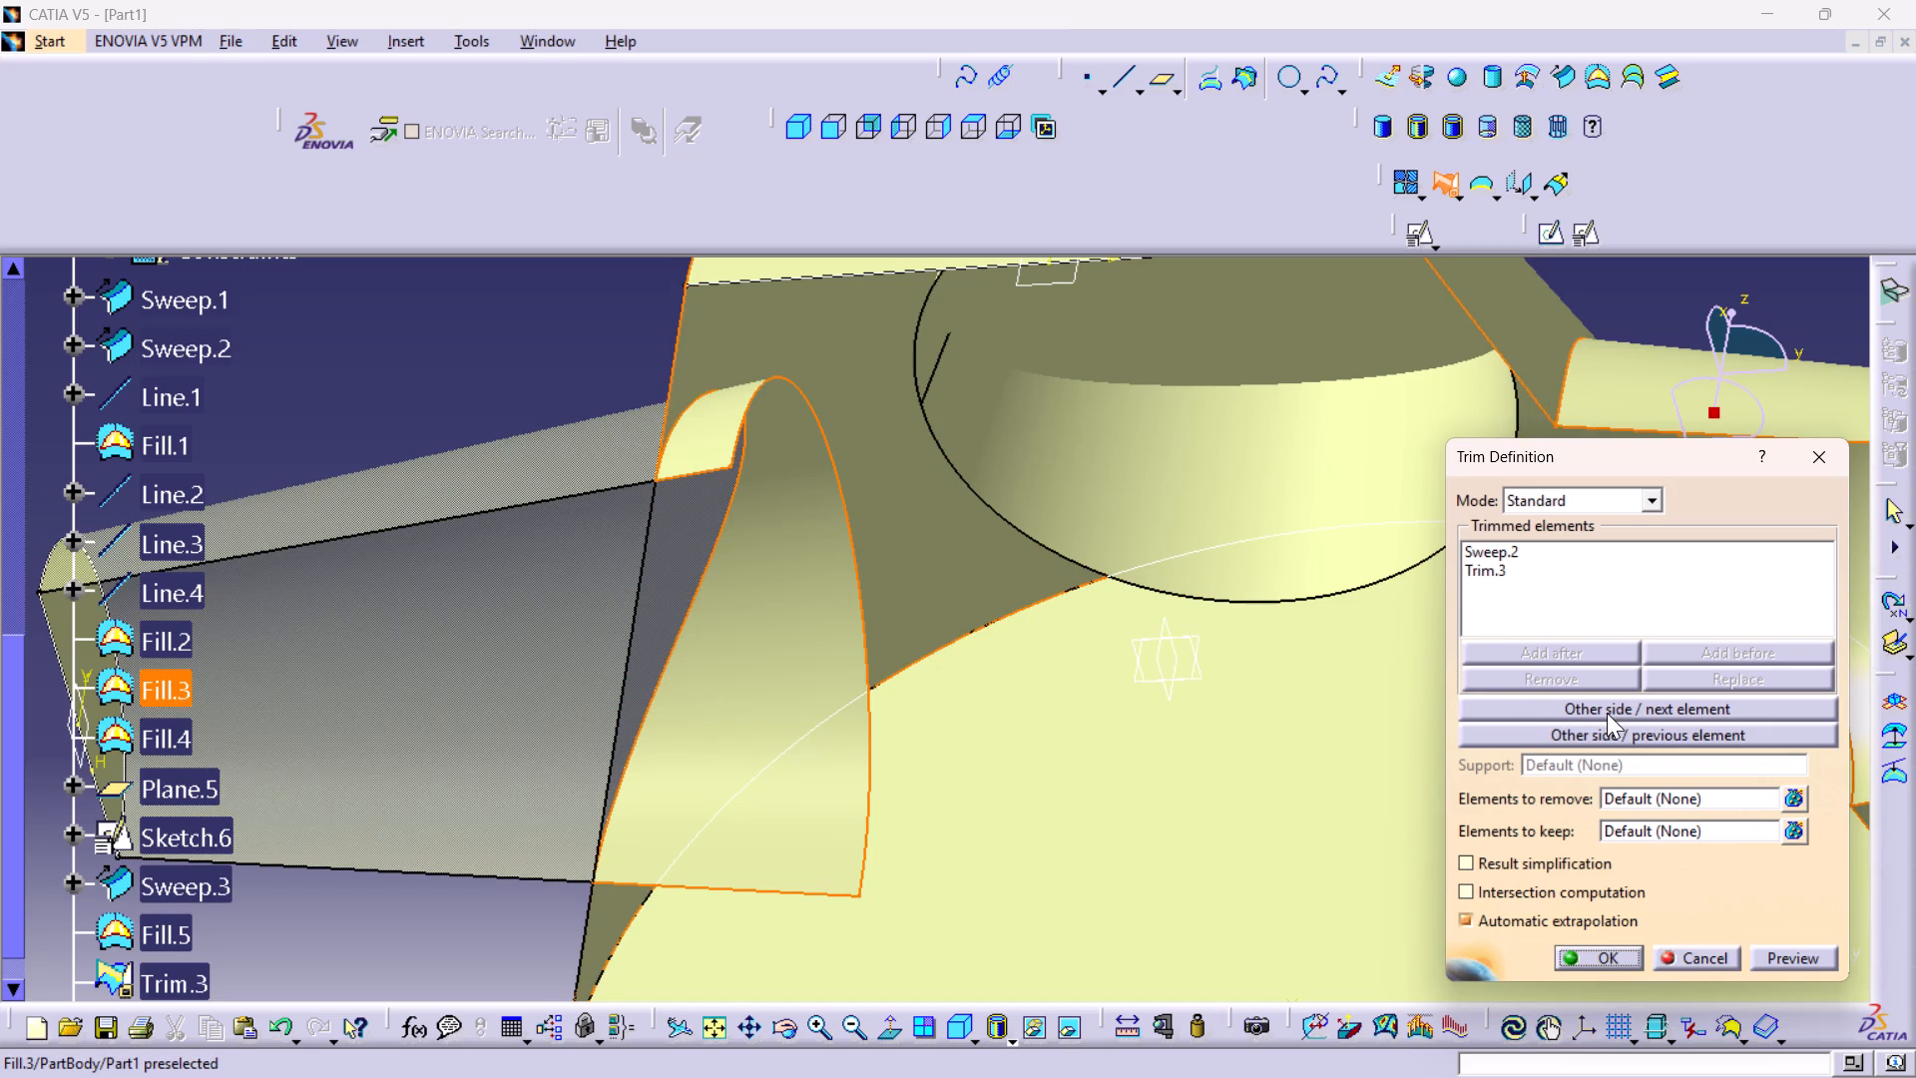
pyautogui.click(1607, 713)
pyautogui.click(1583, 949)
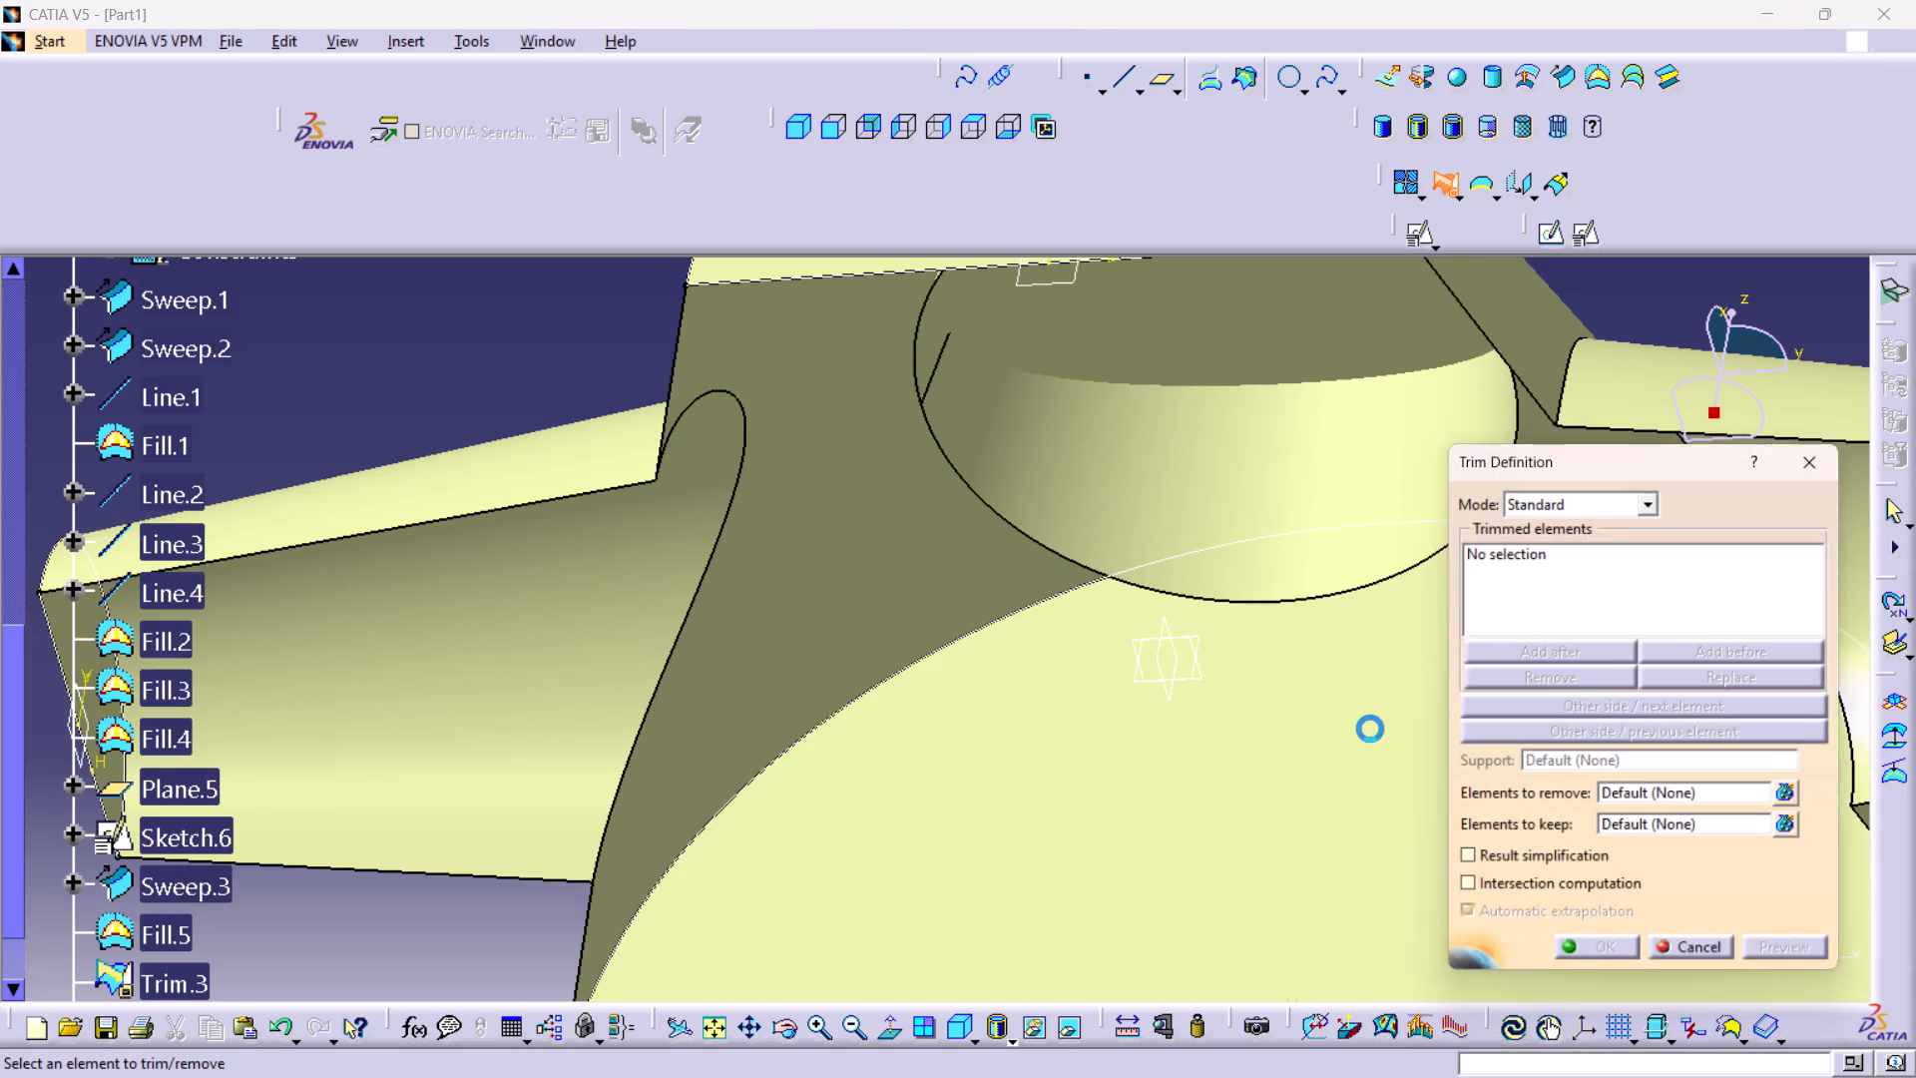
pyautogui.click(1834, 462)
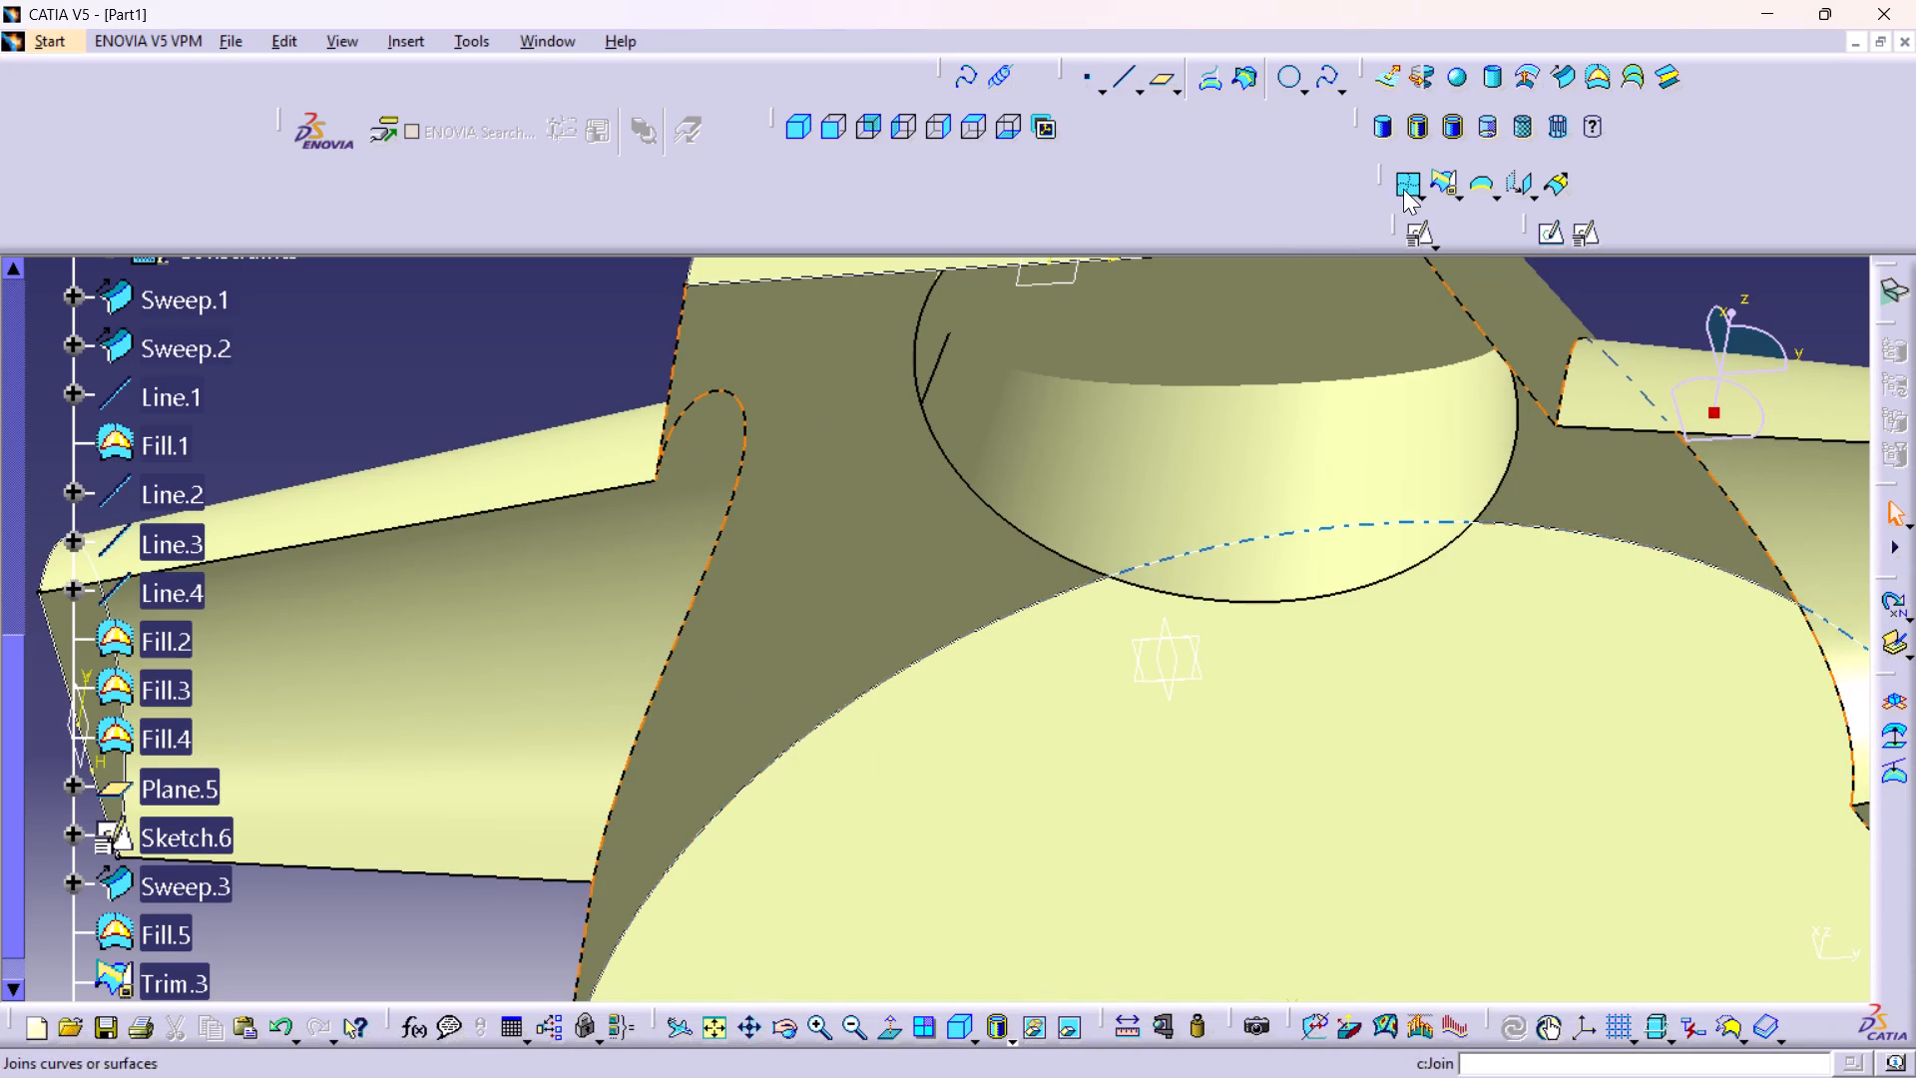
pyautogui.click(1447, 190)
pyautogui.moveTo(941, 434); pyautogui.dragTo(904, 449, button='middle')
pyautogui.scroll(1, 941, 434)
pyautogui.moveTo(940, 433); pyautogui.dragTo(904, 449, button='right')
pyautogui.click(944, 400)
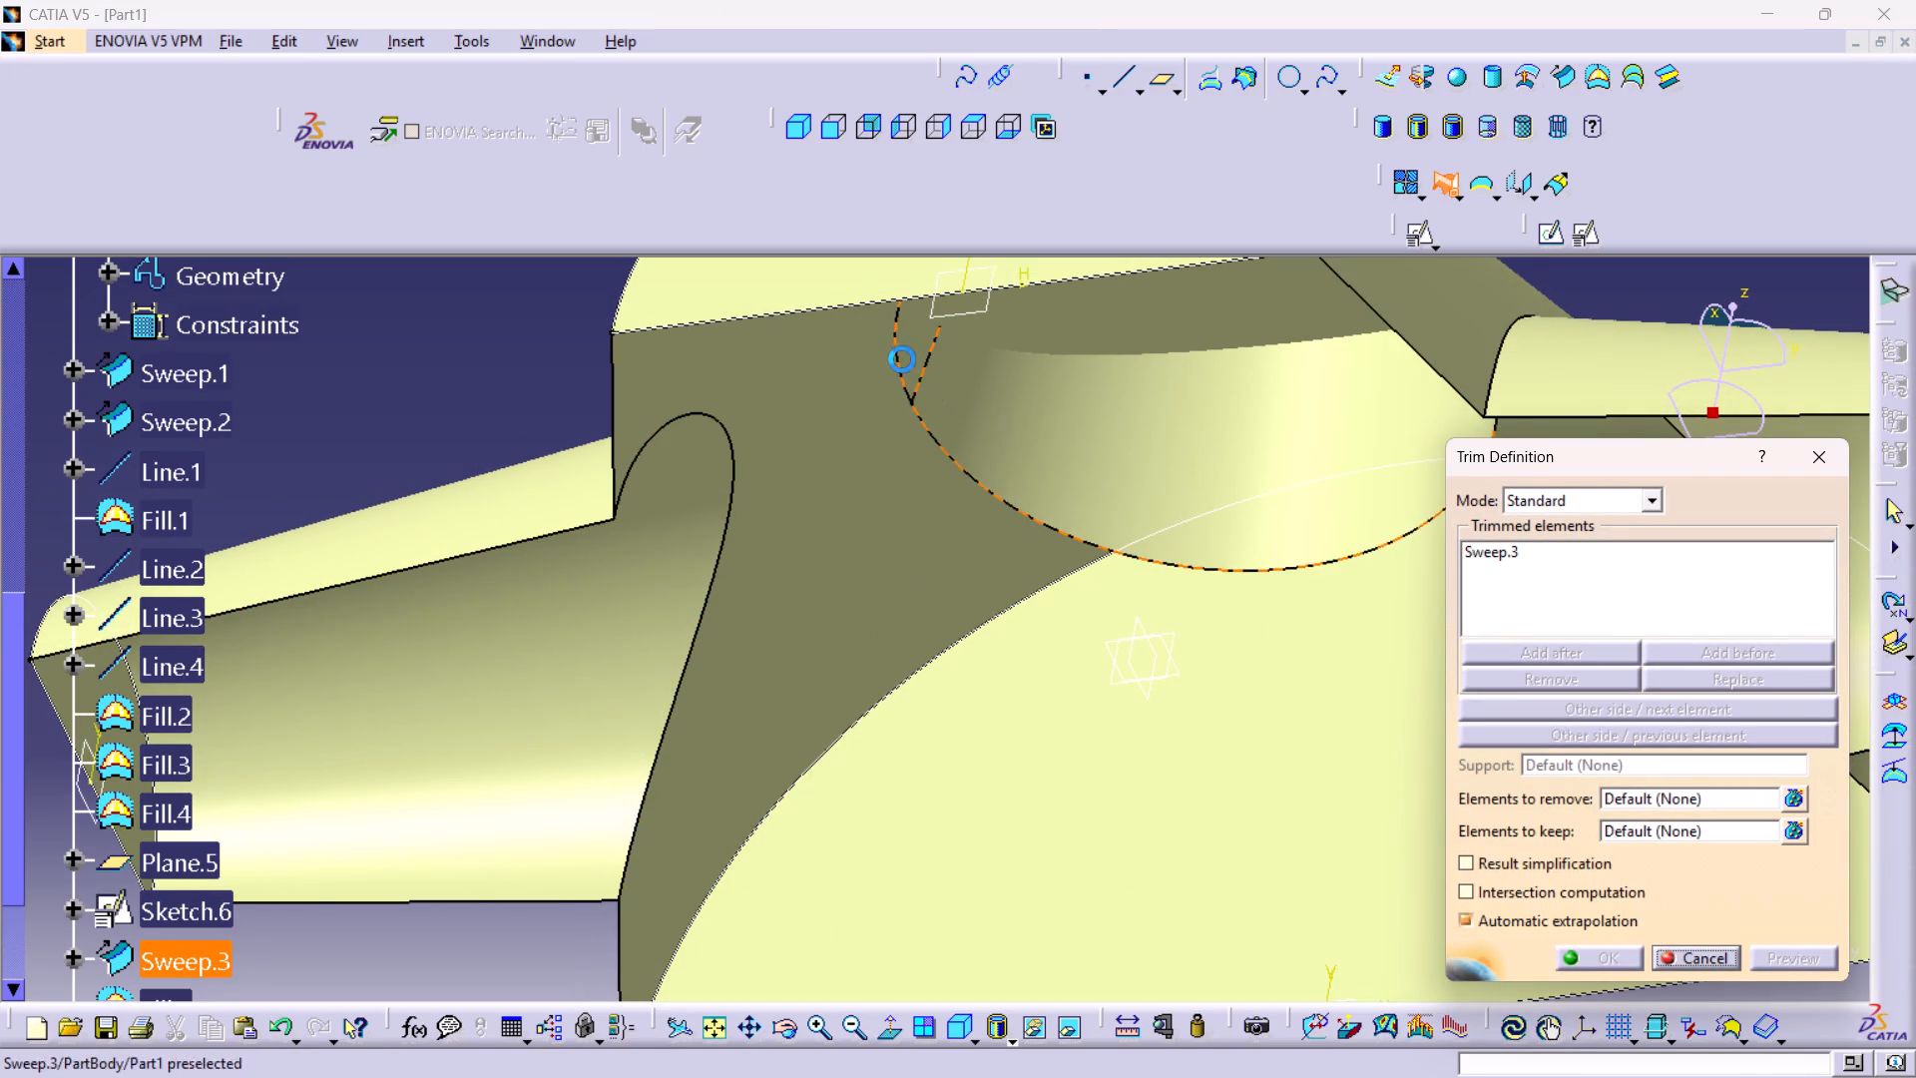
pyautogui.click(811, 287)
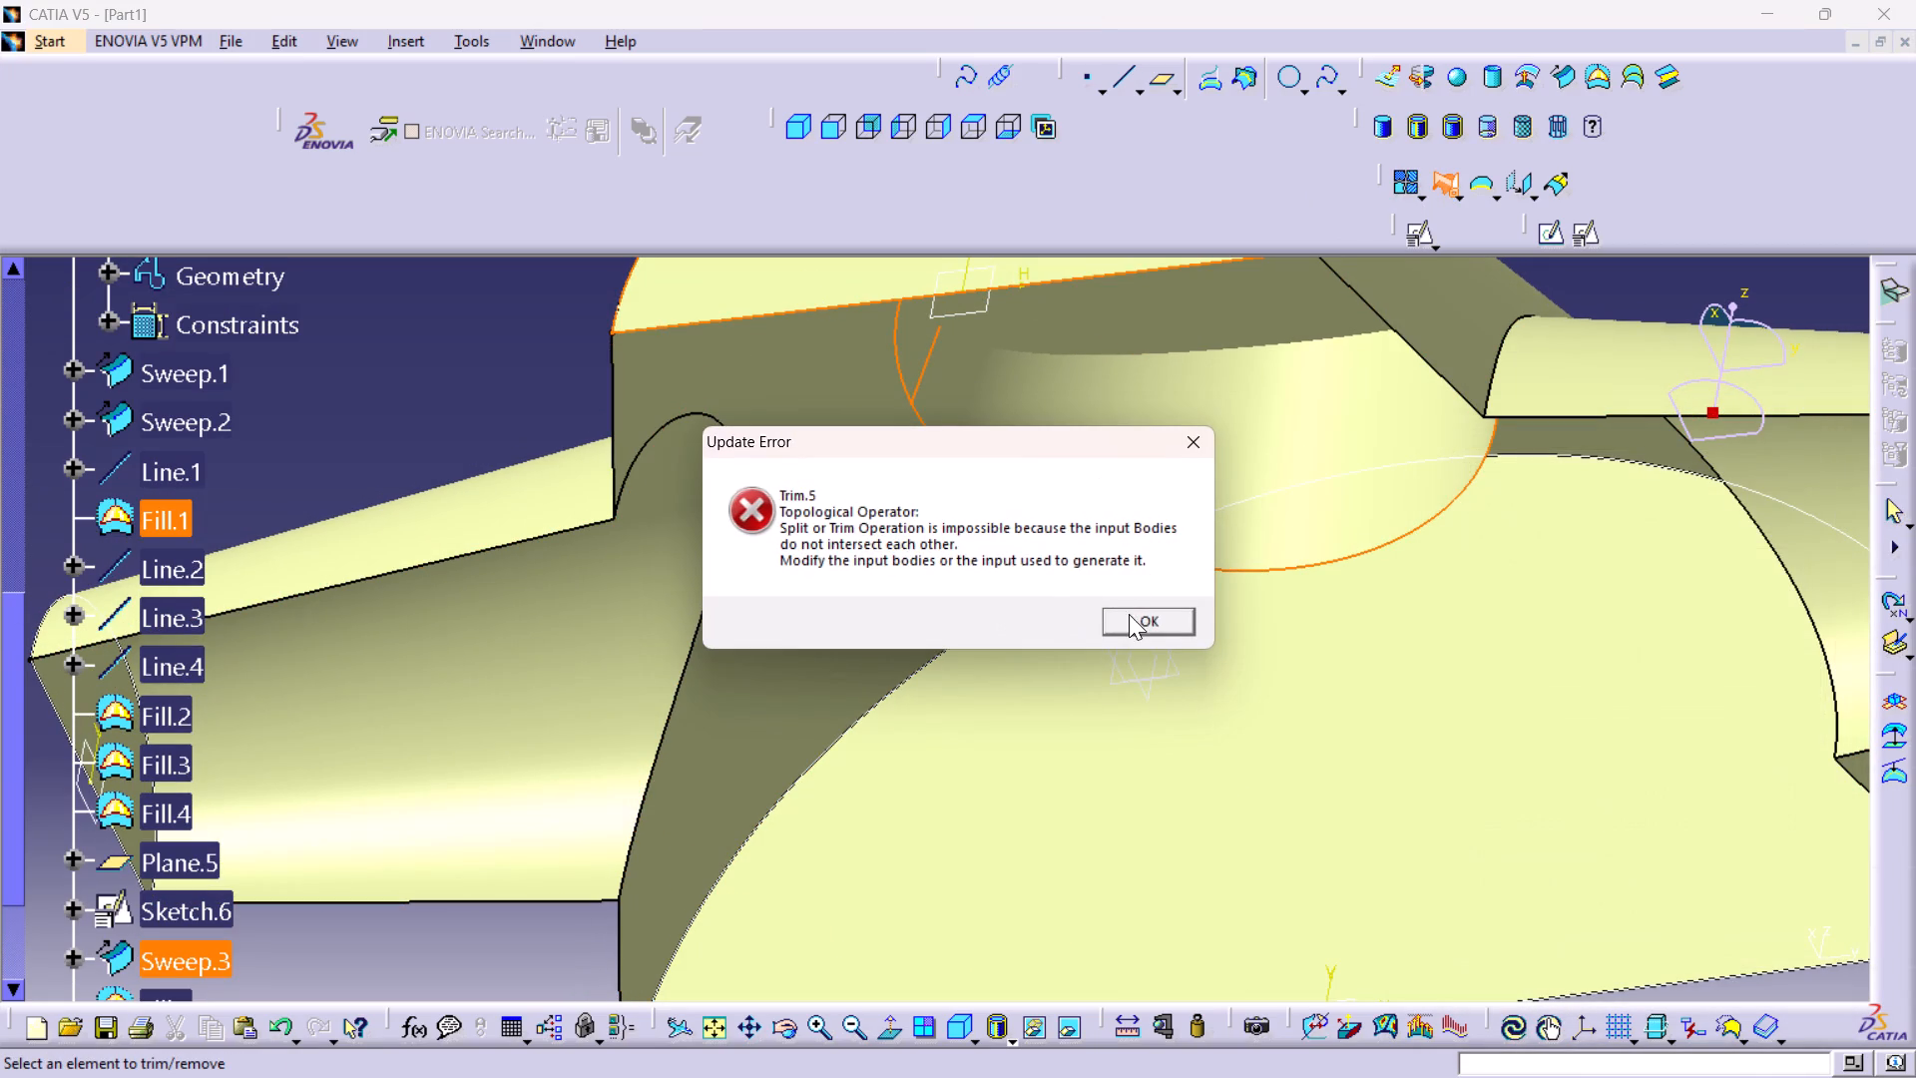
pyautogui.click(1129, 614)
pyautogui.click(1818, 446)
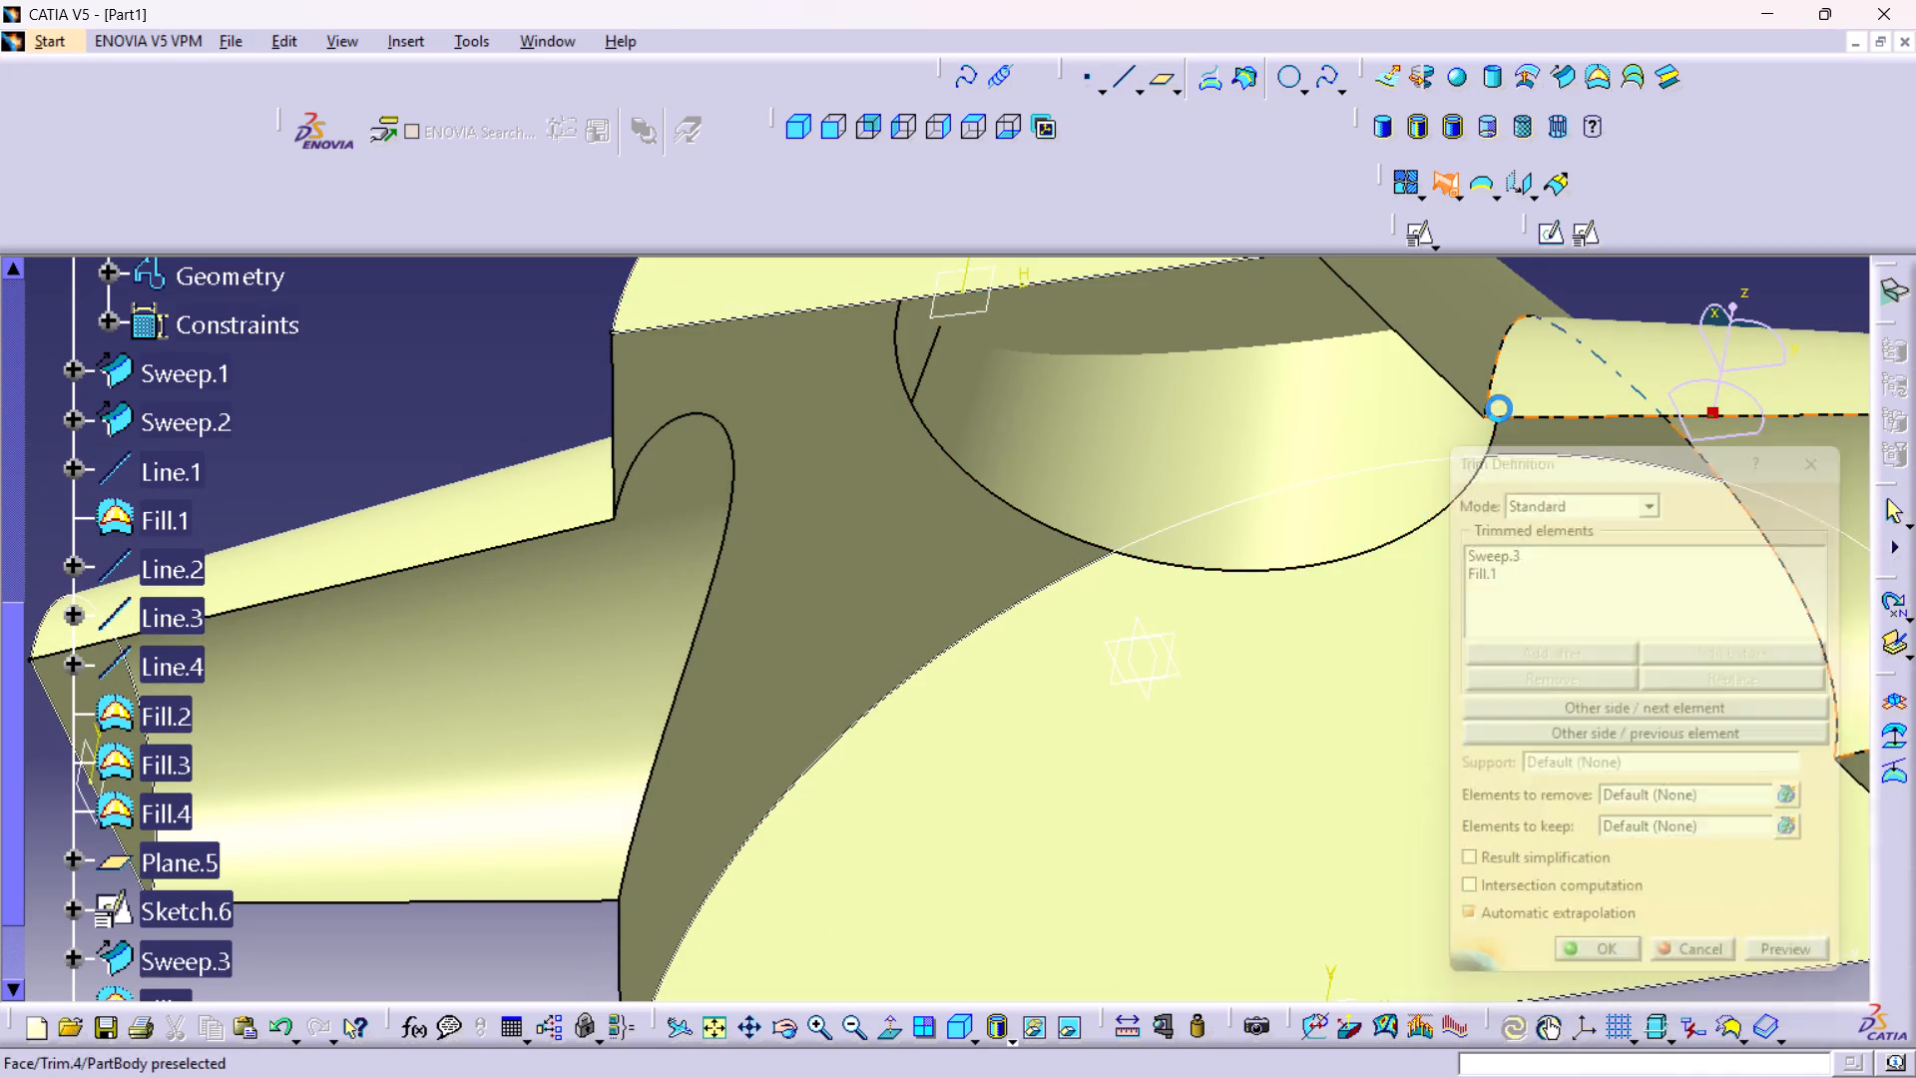
# Trim the vertical branch, Sweep.3, with the main body surface Trim.4, keeping the branch portion outside the body.
pyautogui.moveTo(1496, 408); pyautogui.dragTo(1126, 376, button='middle')
pyautogui.moveTo(1495, 407); pyautogui.dragTo(1126, 376, button='right')
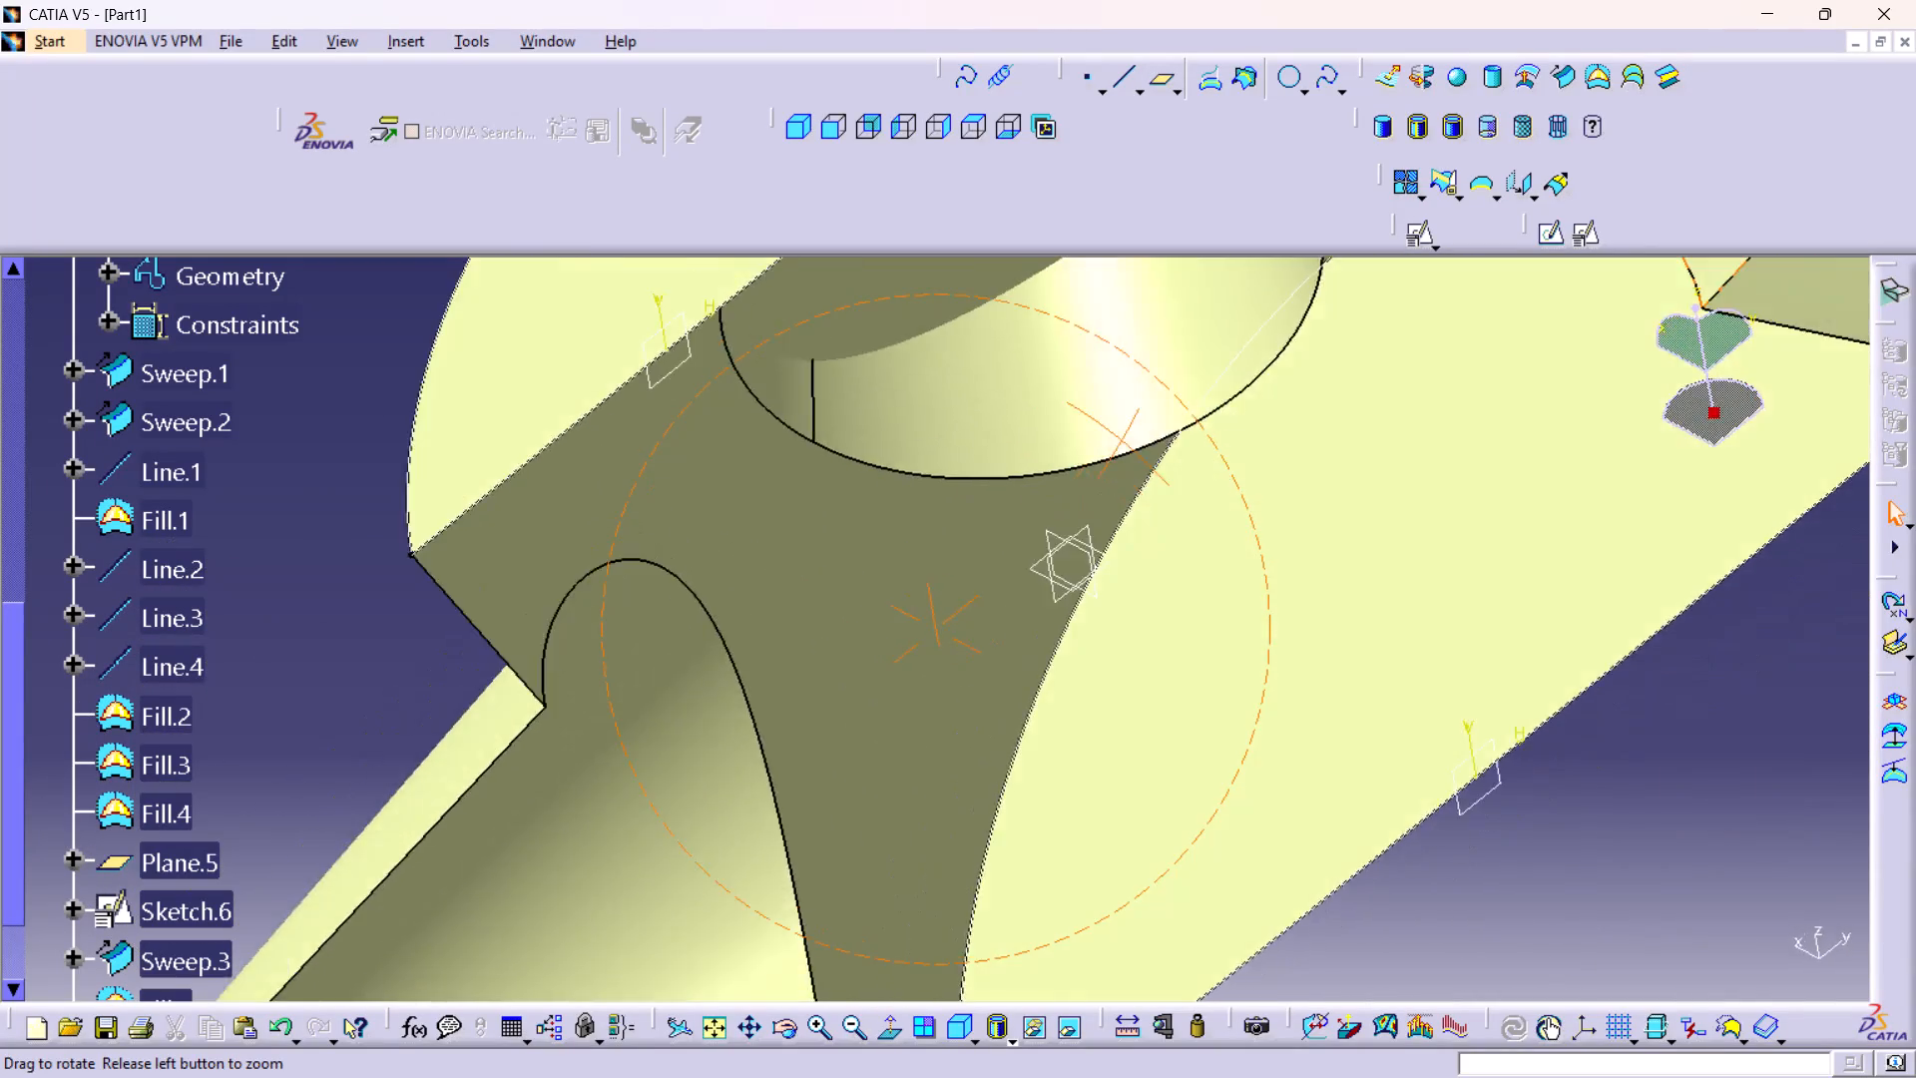
pyautogui.moveTo(1126, 376); pyautogui.dragTo(884, 354, button='middle')
pyautogui.moveTo(1126, 376); pyautogui.dragTo(884, 354, button='right')
pyautogui.moveTo(1013, 336); pyautogui.dragTo(806, 397, button='middle')
pyautogui.moveTo(1013, 336); pyautogui.dragTo(806, 397, button='right')
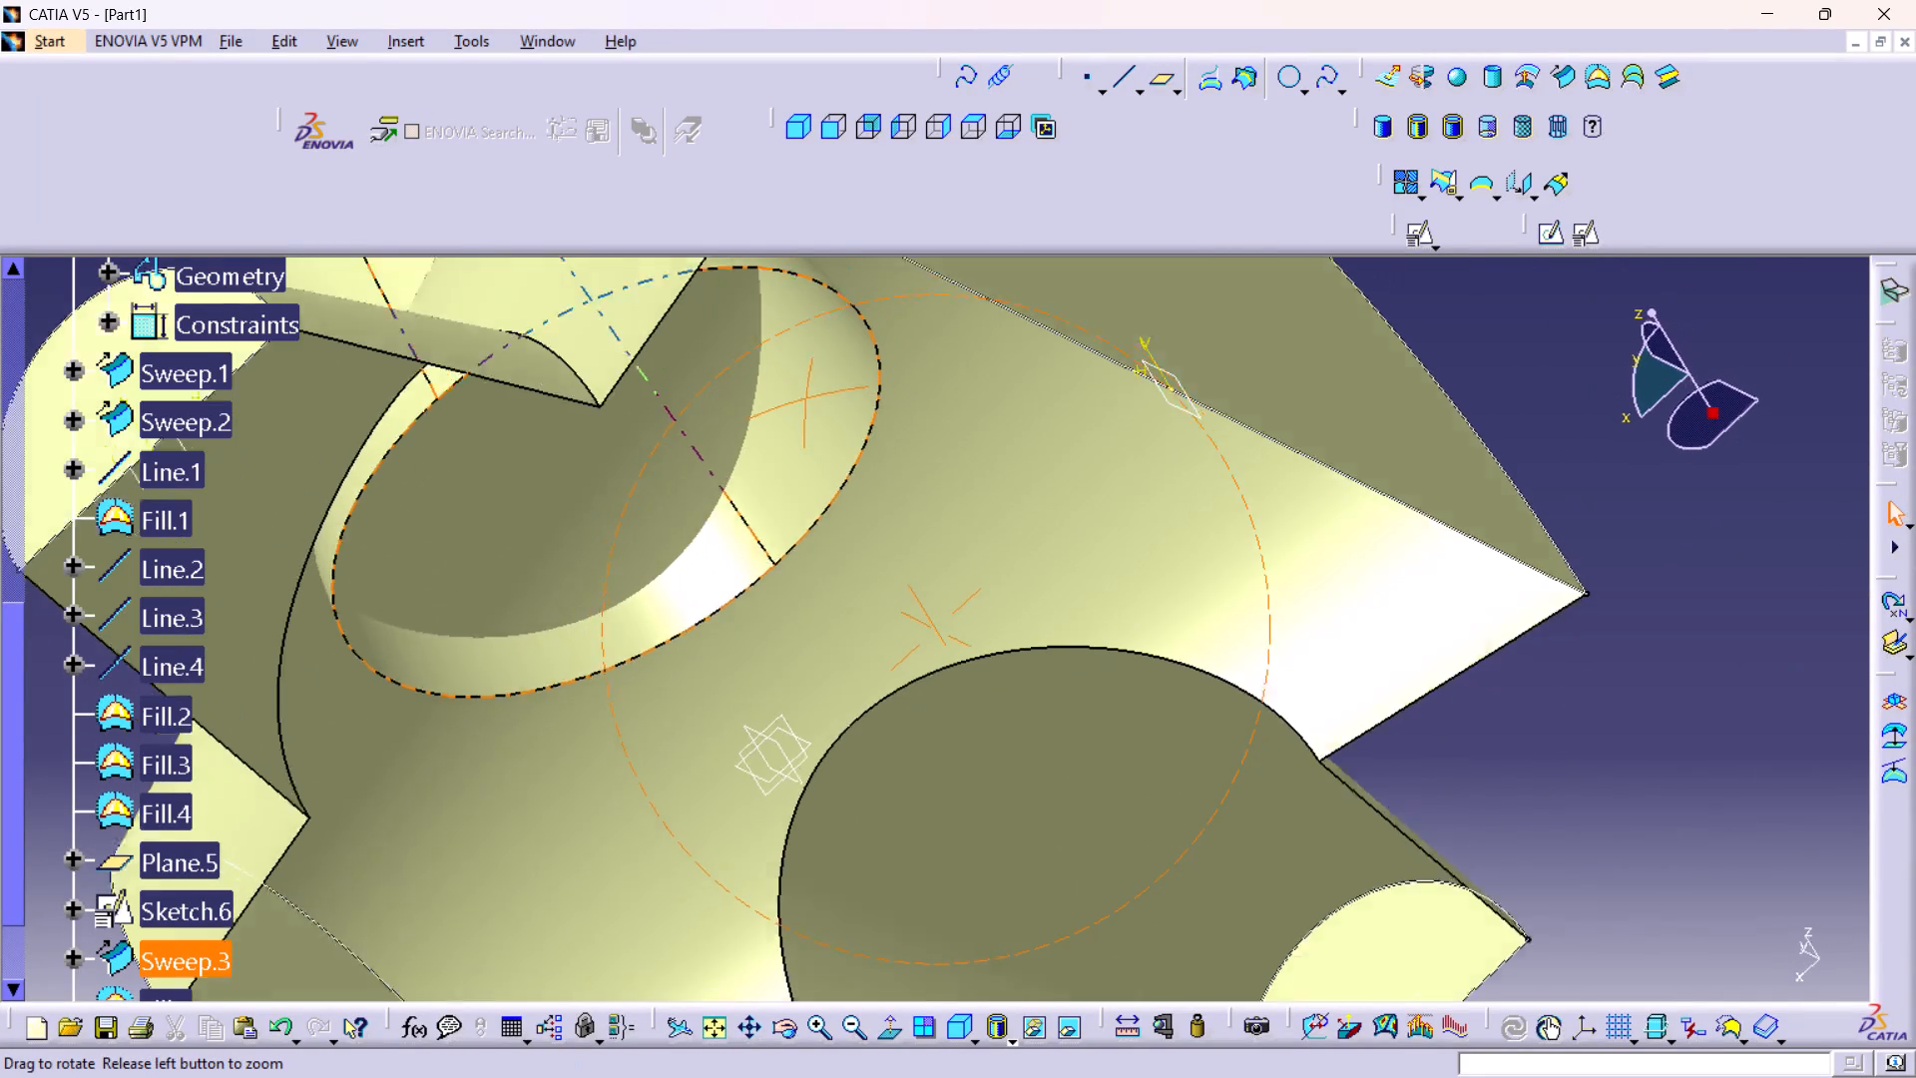
pyautogui.moveTo(806, 397); pyautogui.dragTo(797, 409, button='middle')
pyautogui.moveTo(806, 397); pyautogui.dragTo(794, 407, button='right')
pyautogui.moveTo(785, 395); pyautogui.dragTo(943, 570, button='middle')
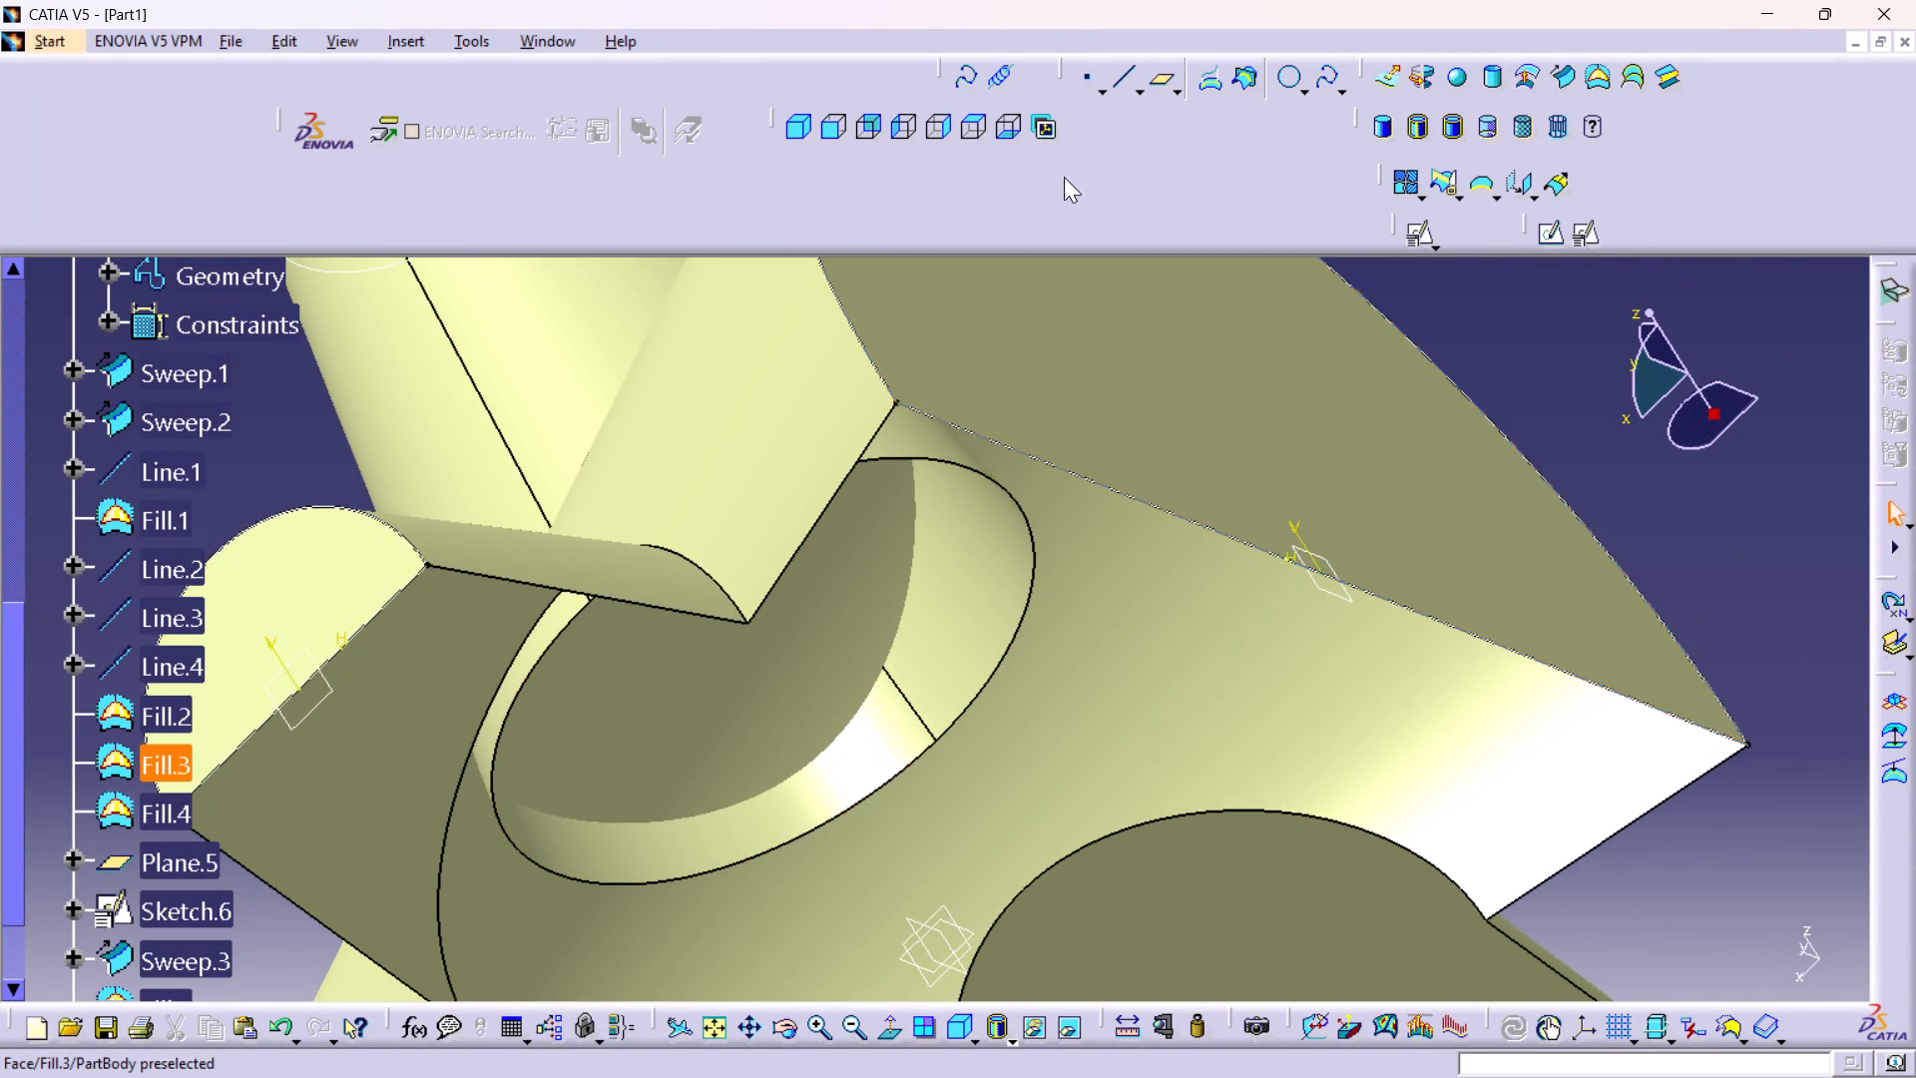
pyautogui.click(1442, 181)
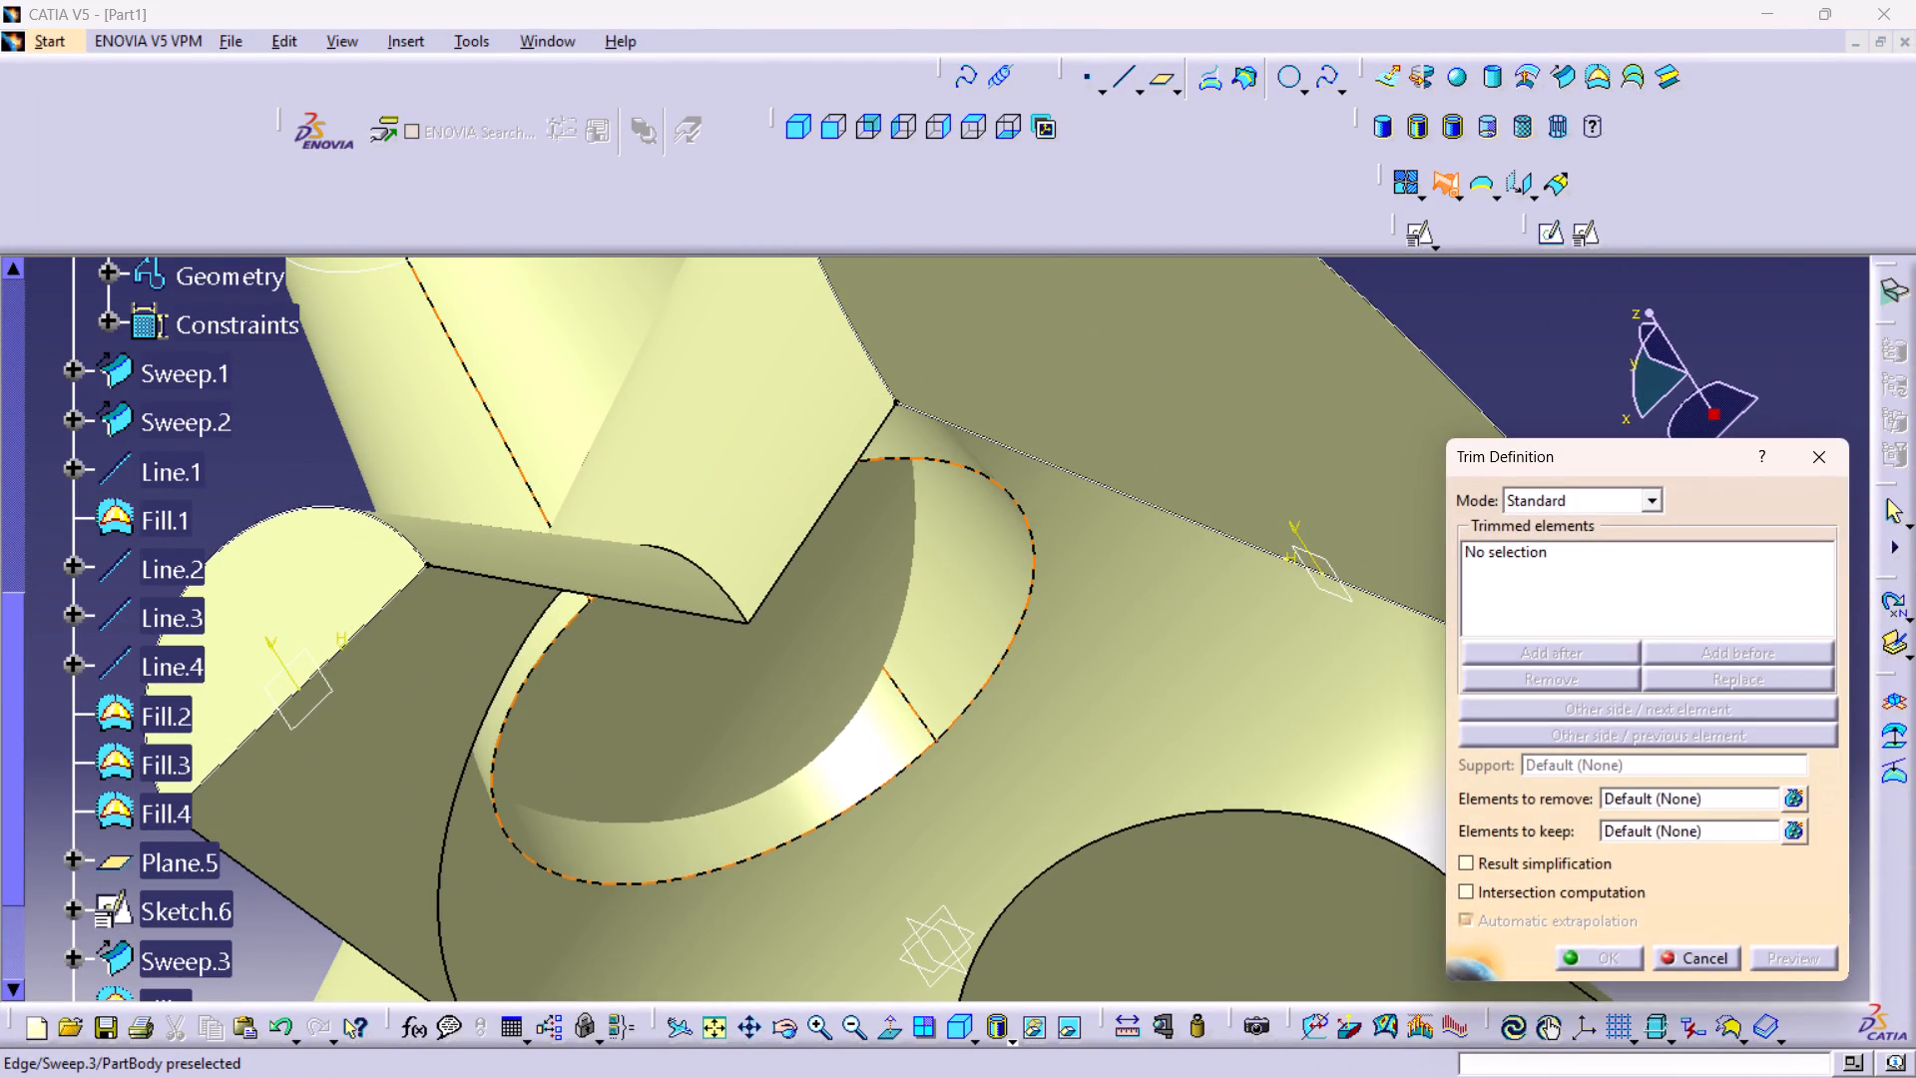
pyautogui.click(930, 433)
pyautogui.moveTo(1095, 529); pyautogui.dragTo(1096, 450, button='middle')
pyautogui.moveTo(1095, 529); pyautogui.dragTo(1096, 450, button='right')
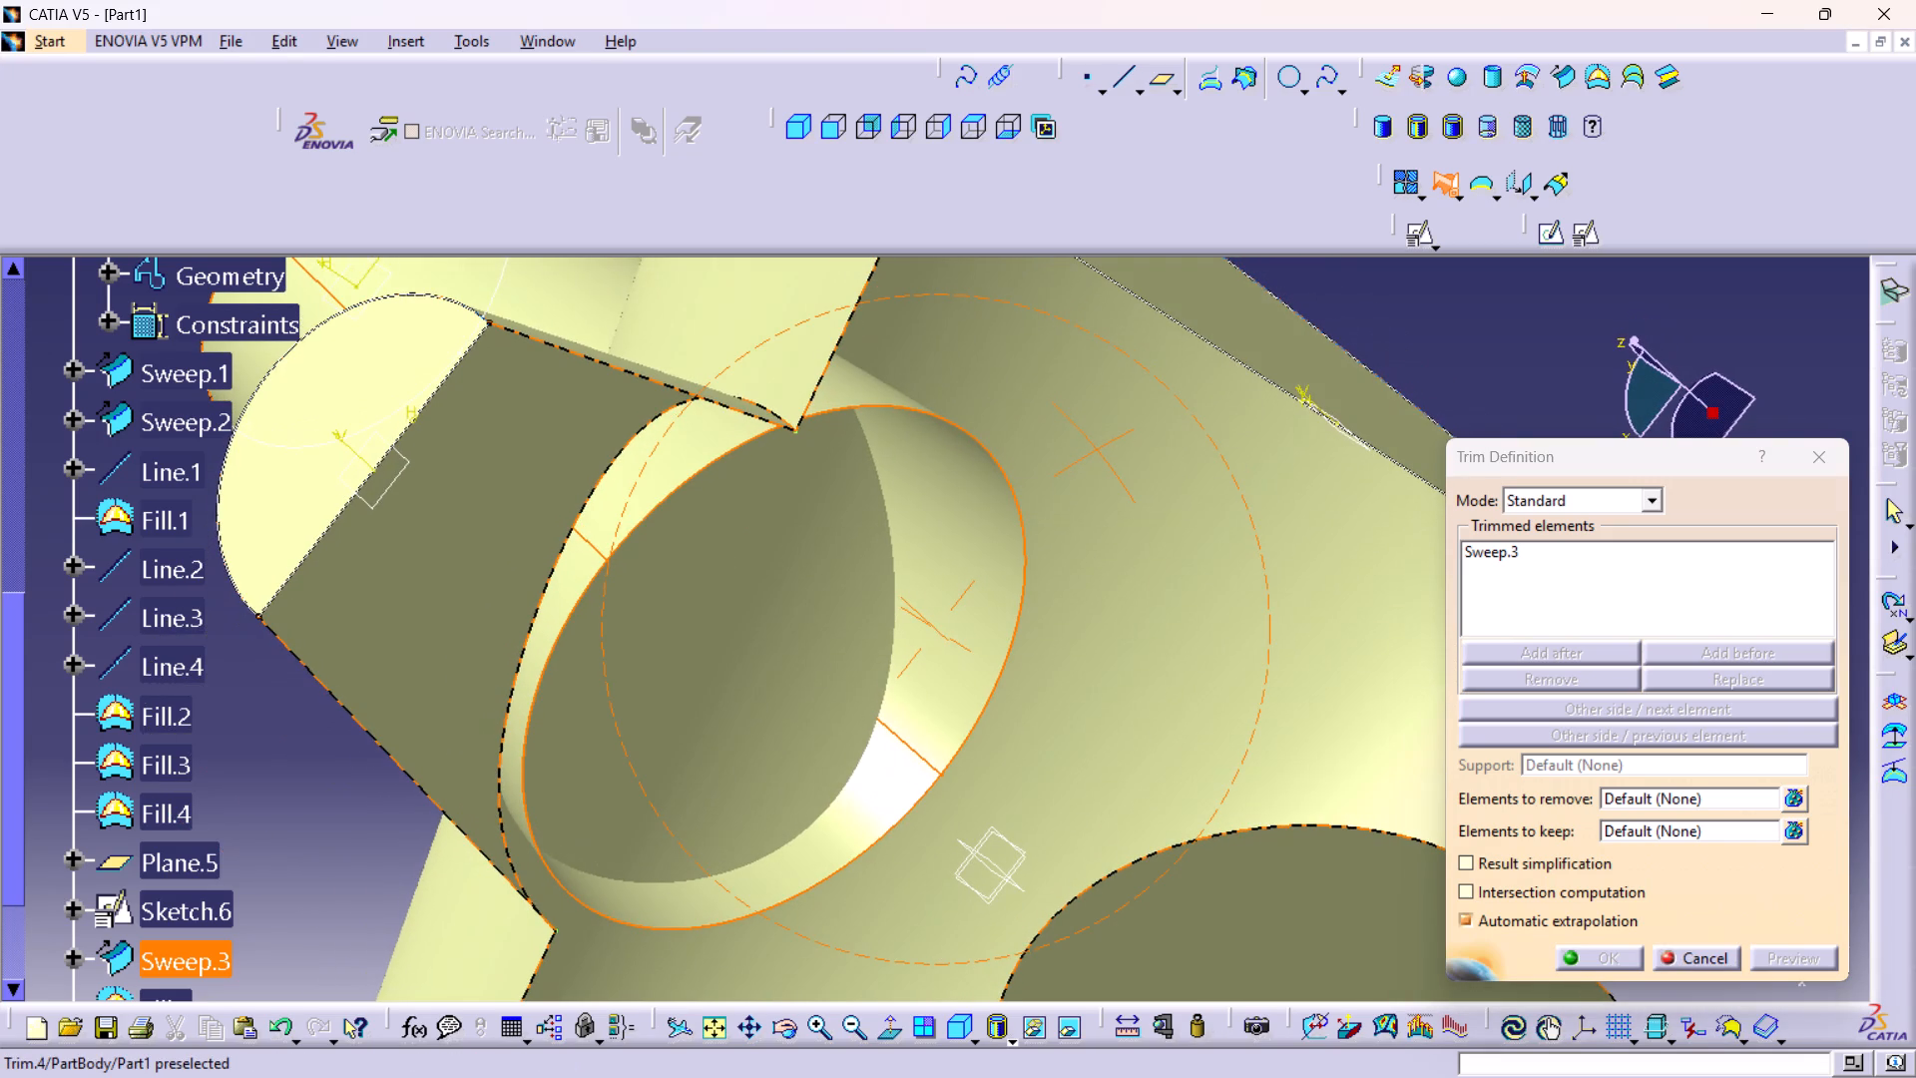
pyautogui.click(1121, 419)
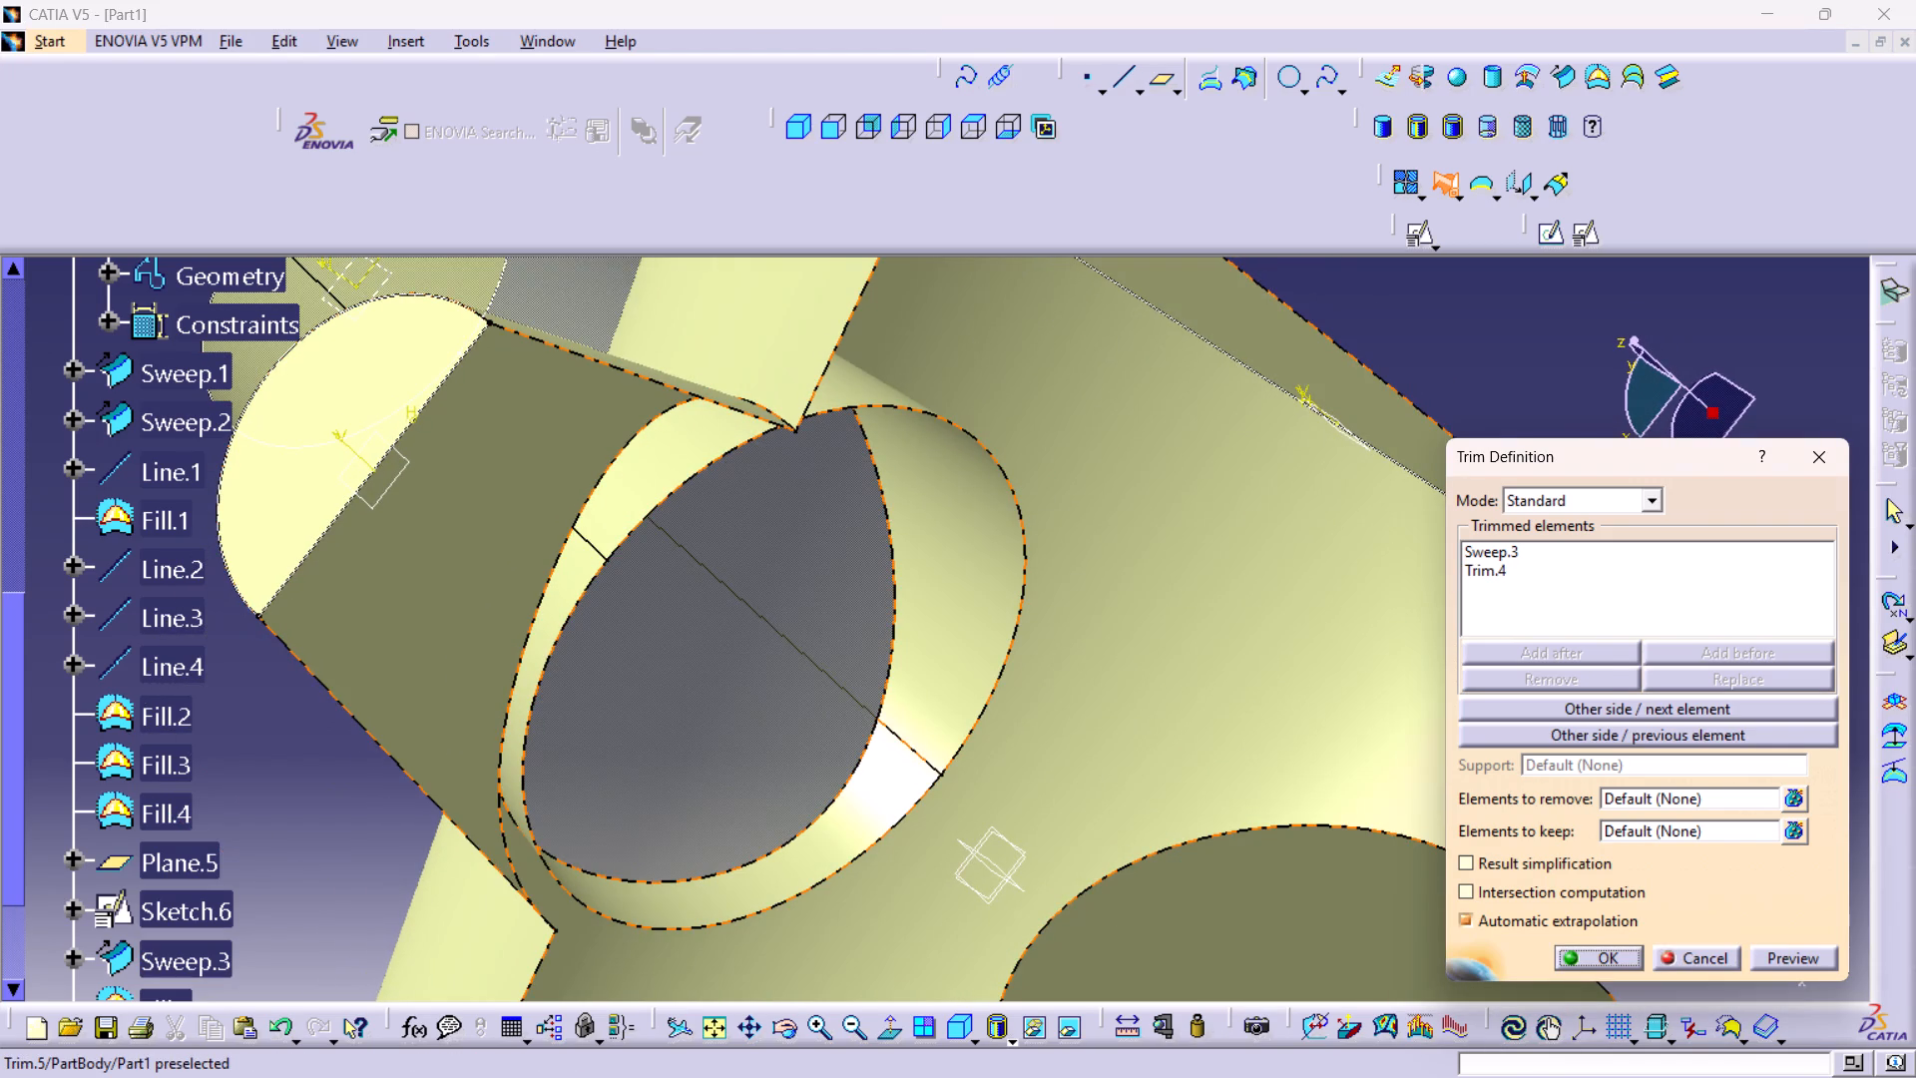
pyautogui.moveTo(1077, 639); pyautogui.dragTo(1183, 709, button='middle')
pyautogui.moveTo(1077, 639); pyautogui.dragTo(1188, 711, button='right')
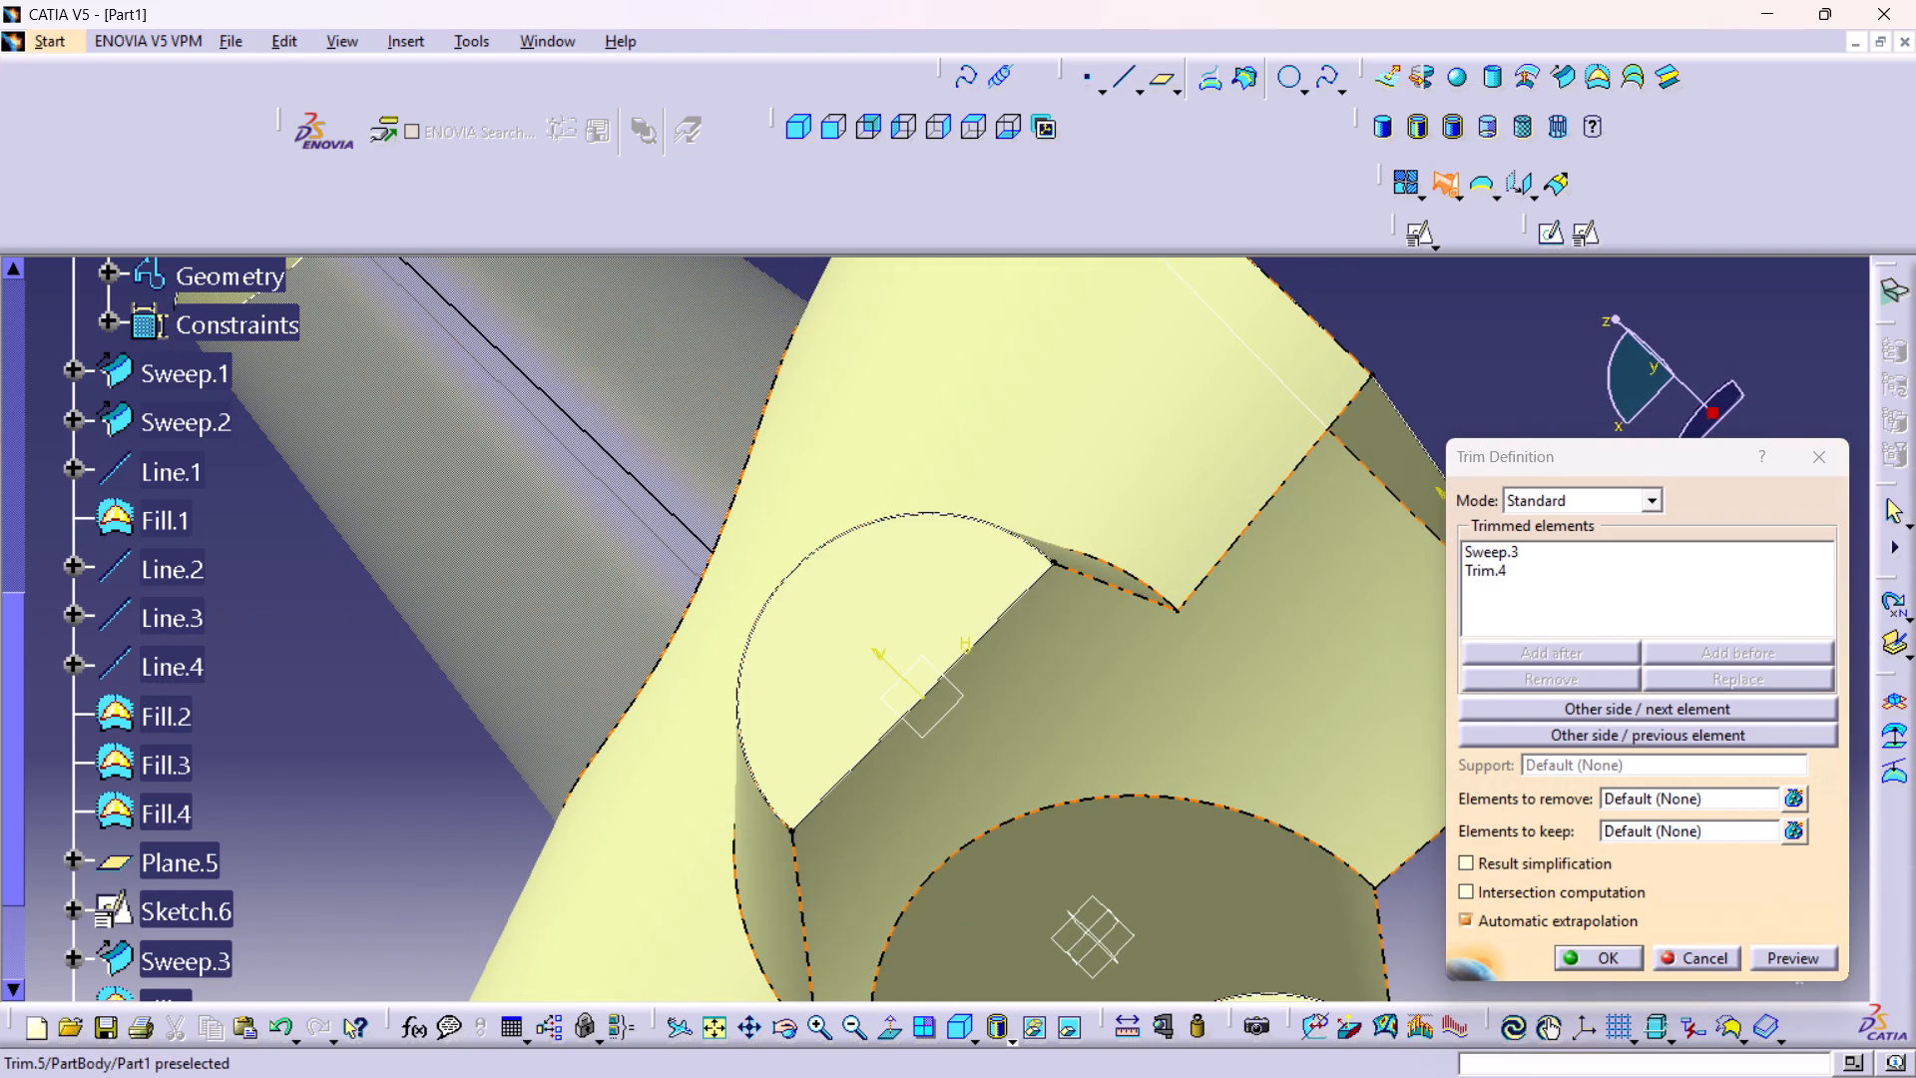
pyautogui.click(1581, 696)
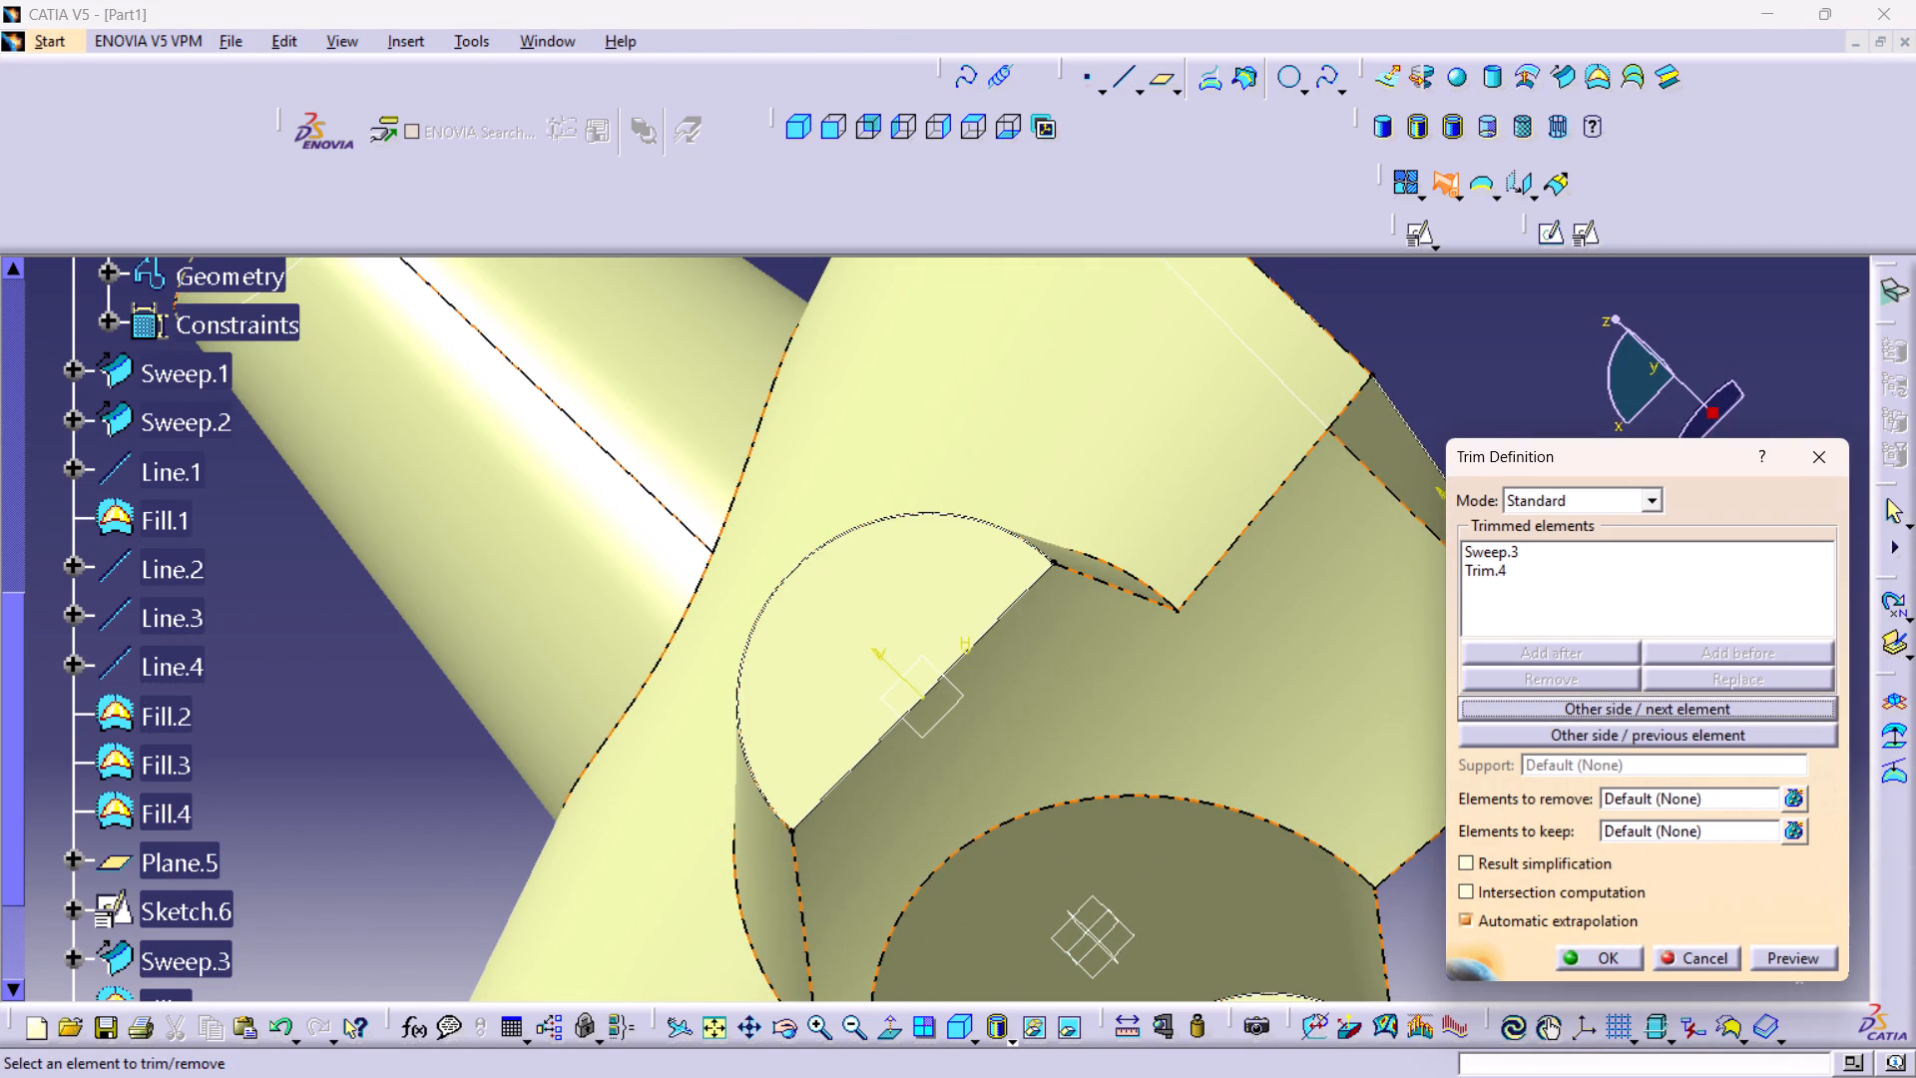
pyautogui.moveTo(1186, 763); pyautogui.dragTo(1097, 675, button='middle')
pyautogui.moveTo(1186, 762); pyautogui.dragTo(1097, 675, button='right')
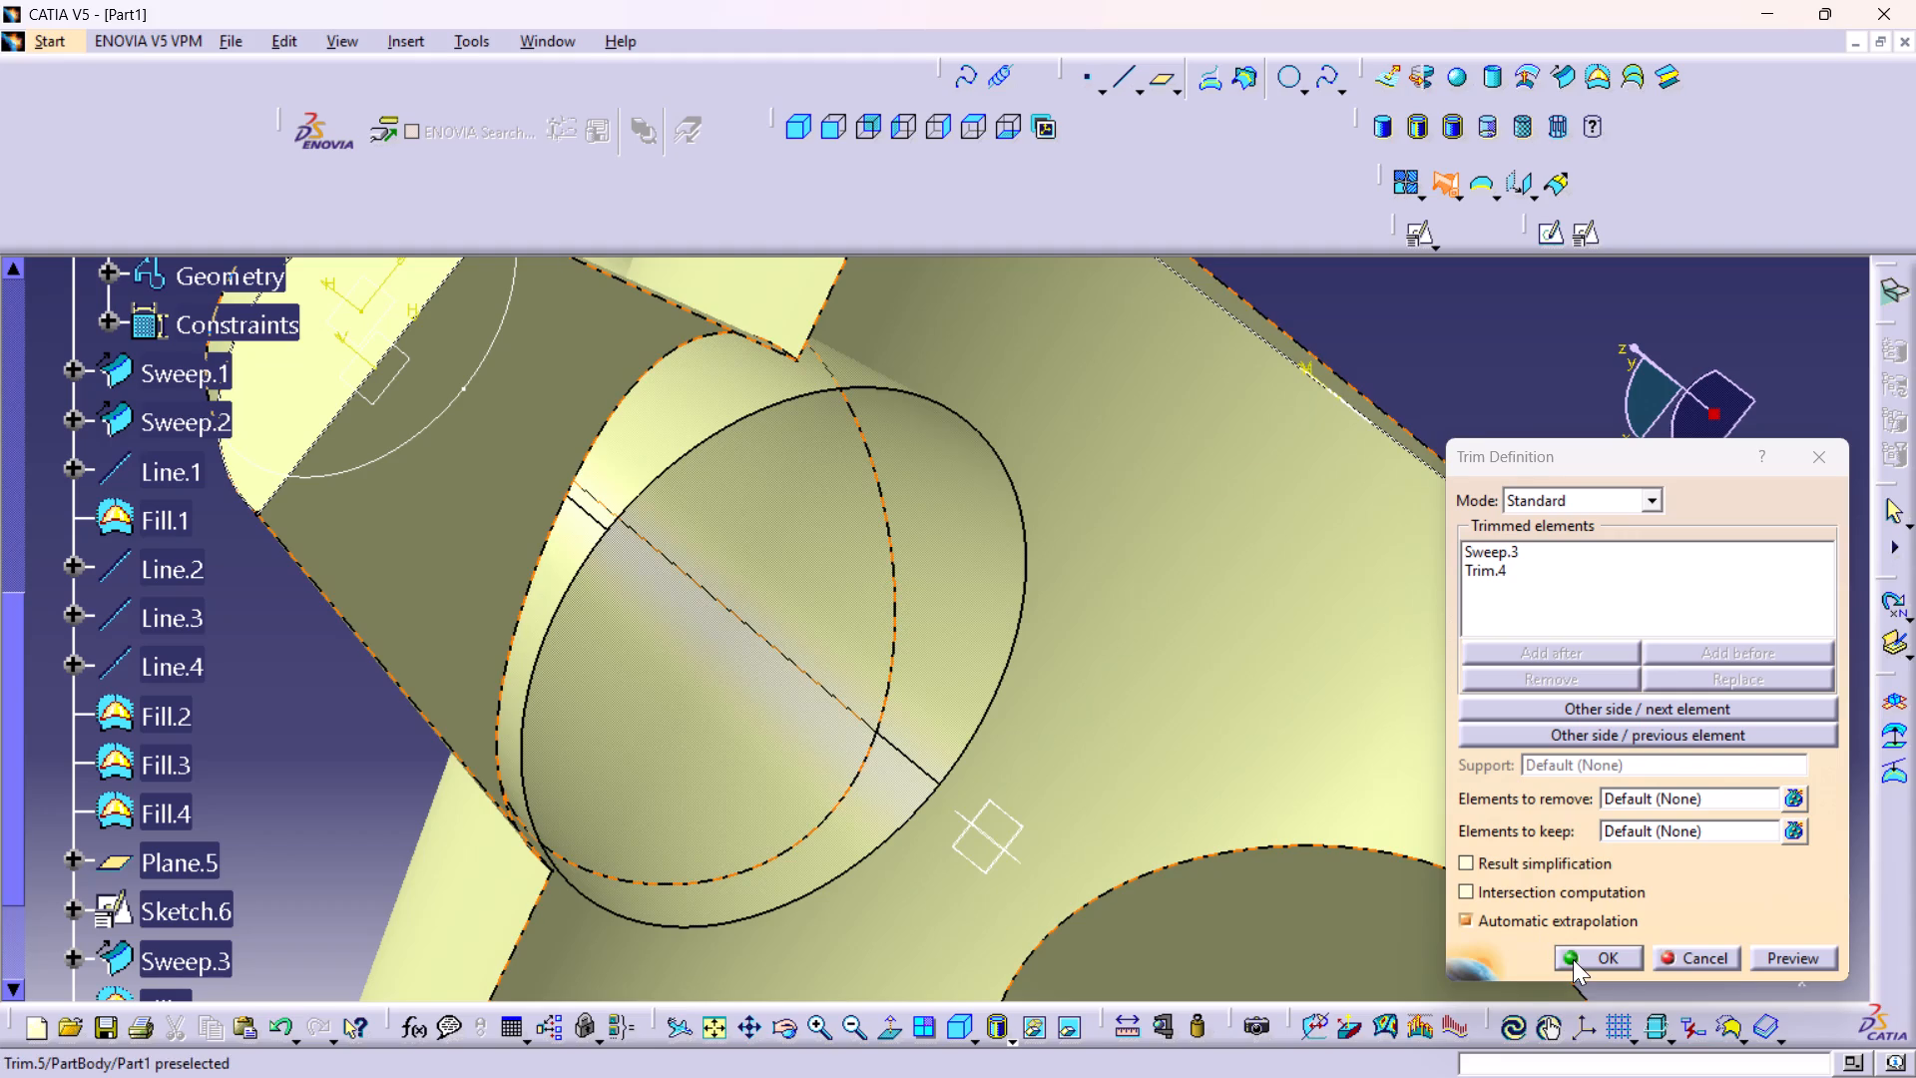
pyautogui.click(1573, 959)
# Examine the trimmed junctions of all three branches with the main body from below, in isometric view and from the side.
pyautogui.moveTo(1314, 822); pyautogui.dragTo(1351, 903, button='middle')
pyautogui.moveTo(1314, 818); pyautogui.dragTo(1344, 894, button='right')
pyautogui.moveTo(991, 886); pyautogui.dragTo(936, 724, button='middle')
pyautogui.moveTo(990, 886); pyautogui.dragTo(932, 721, button='right')
pyautogui.scroll(1, 430, 774)
pyautogui.moveTo(430, 774); pyautogui.dragTo(839, 790, button='middle')
pyautogui.moveTo(497, 725); pyautogui.dragTo(839, 790, button='right')
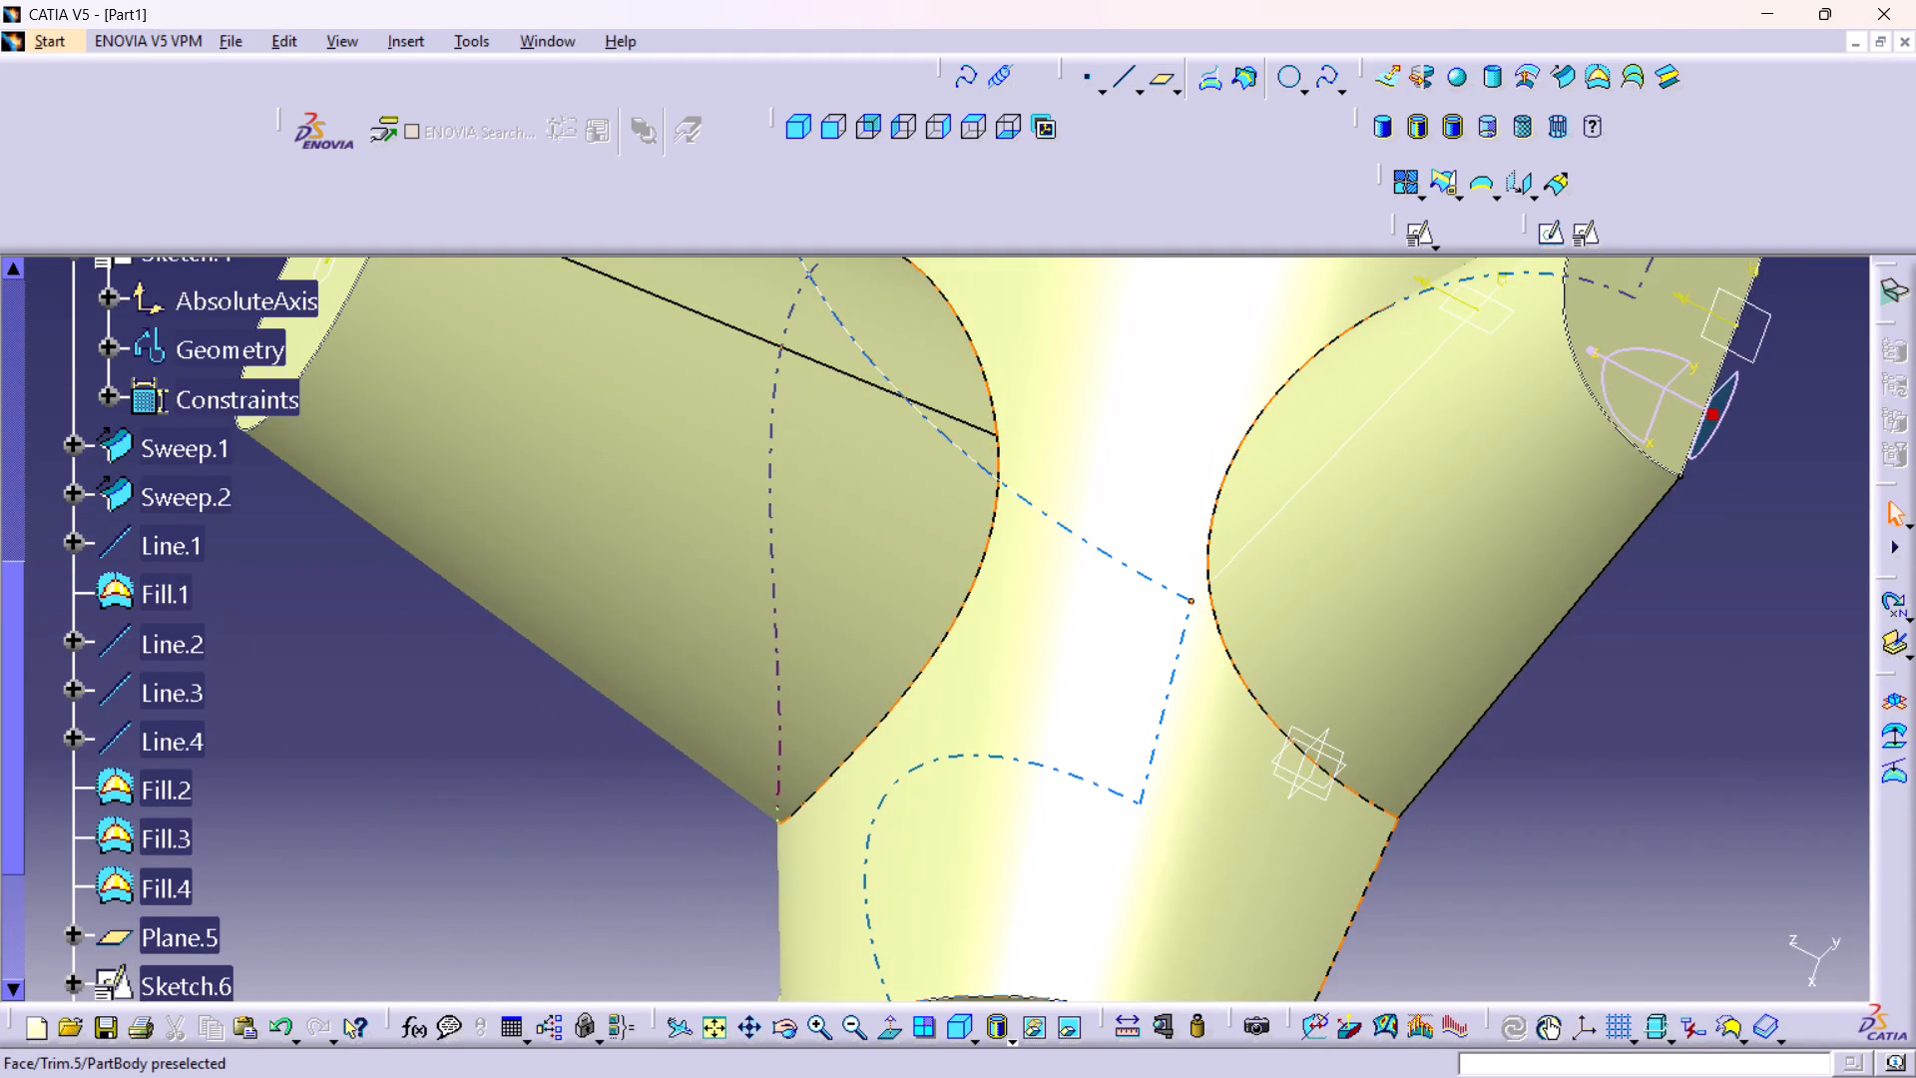
pyautogui.click(793, 122)
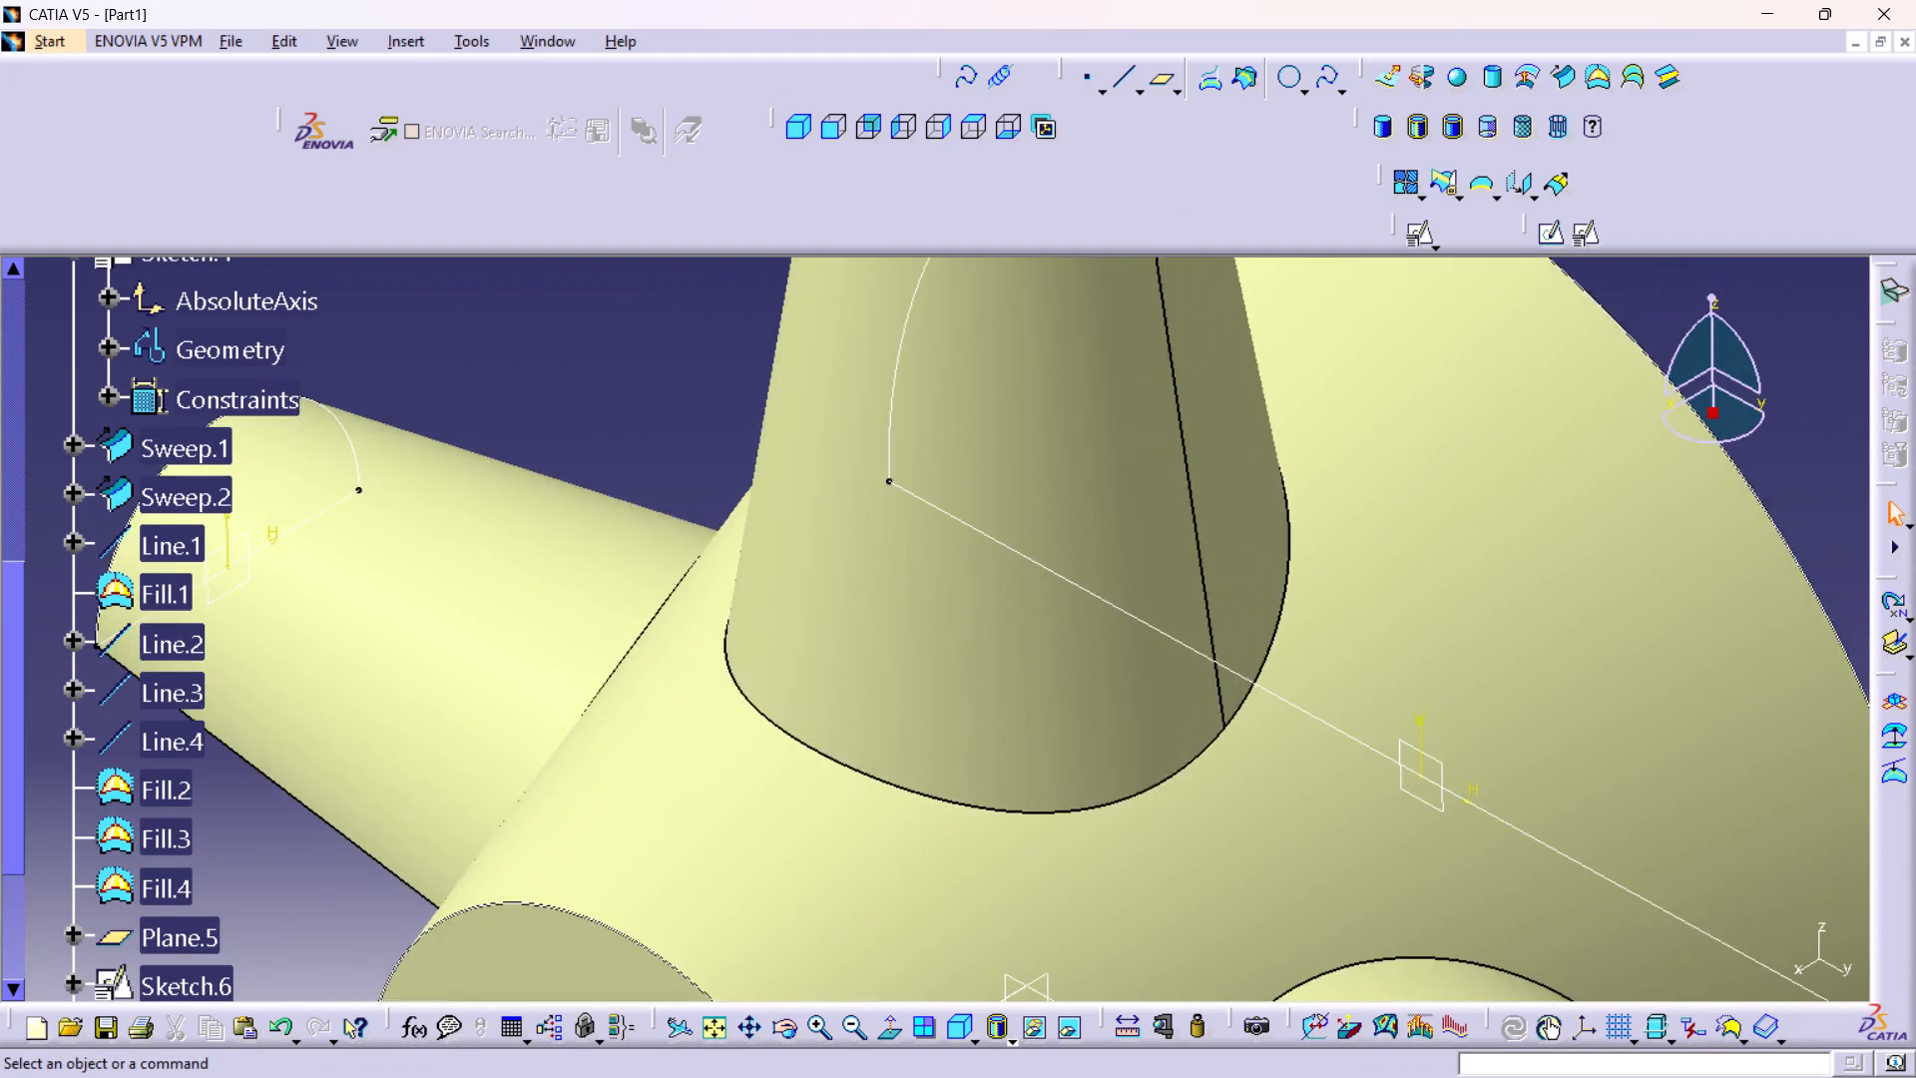
pyautogui.moveTo(1016, 724); pyautogui.dragTo(1024, 616, button='middle')
pyautogui.moveTo(1016, 724); pyautogui.dragTo(1022, 614, button='right')
pyautogui.moveTo(956, 690); pyautogui.dragTo(974, 773, button='middle')
pyautogui.rightClick(956, 690)
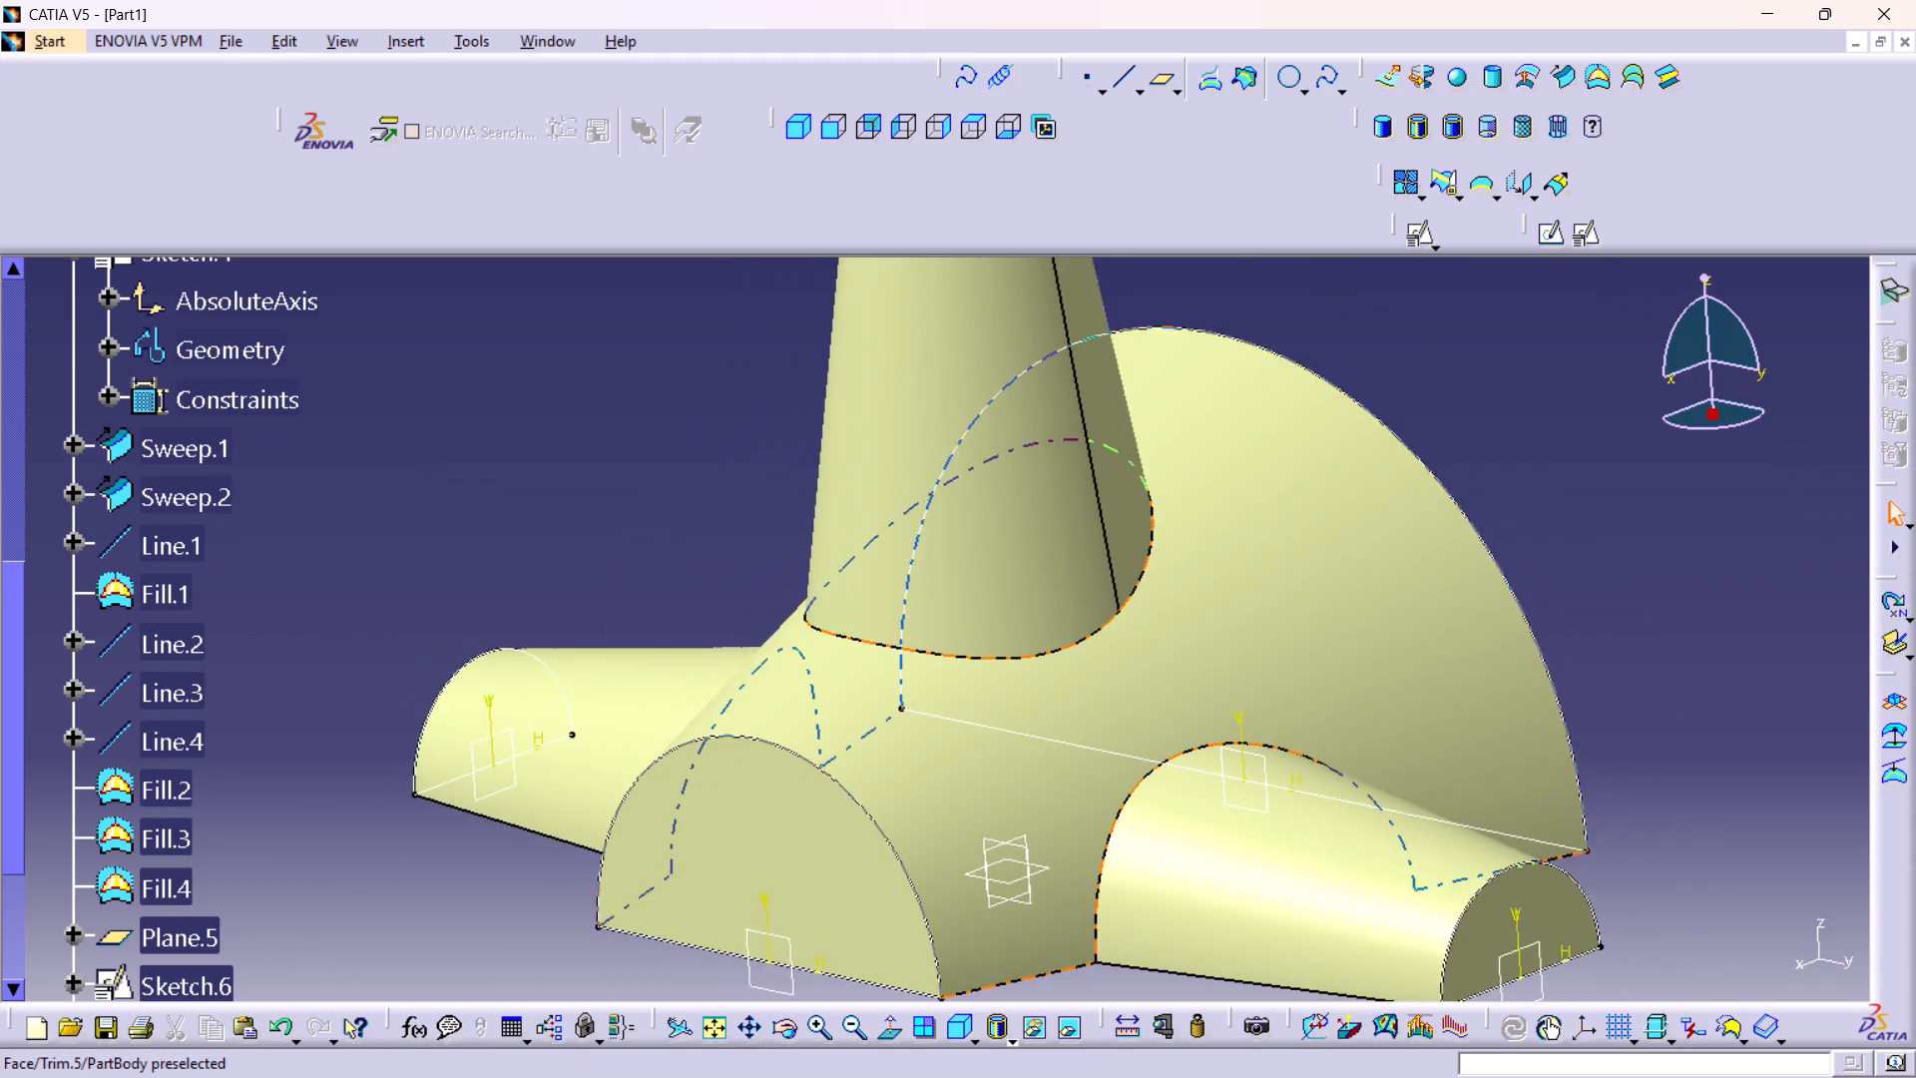
pyautogui.moveTo(963, 775); pyautogui.dragTo(909, 698, button='middle')
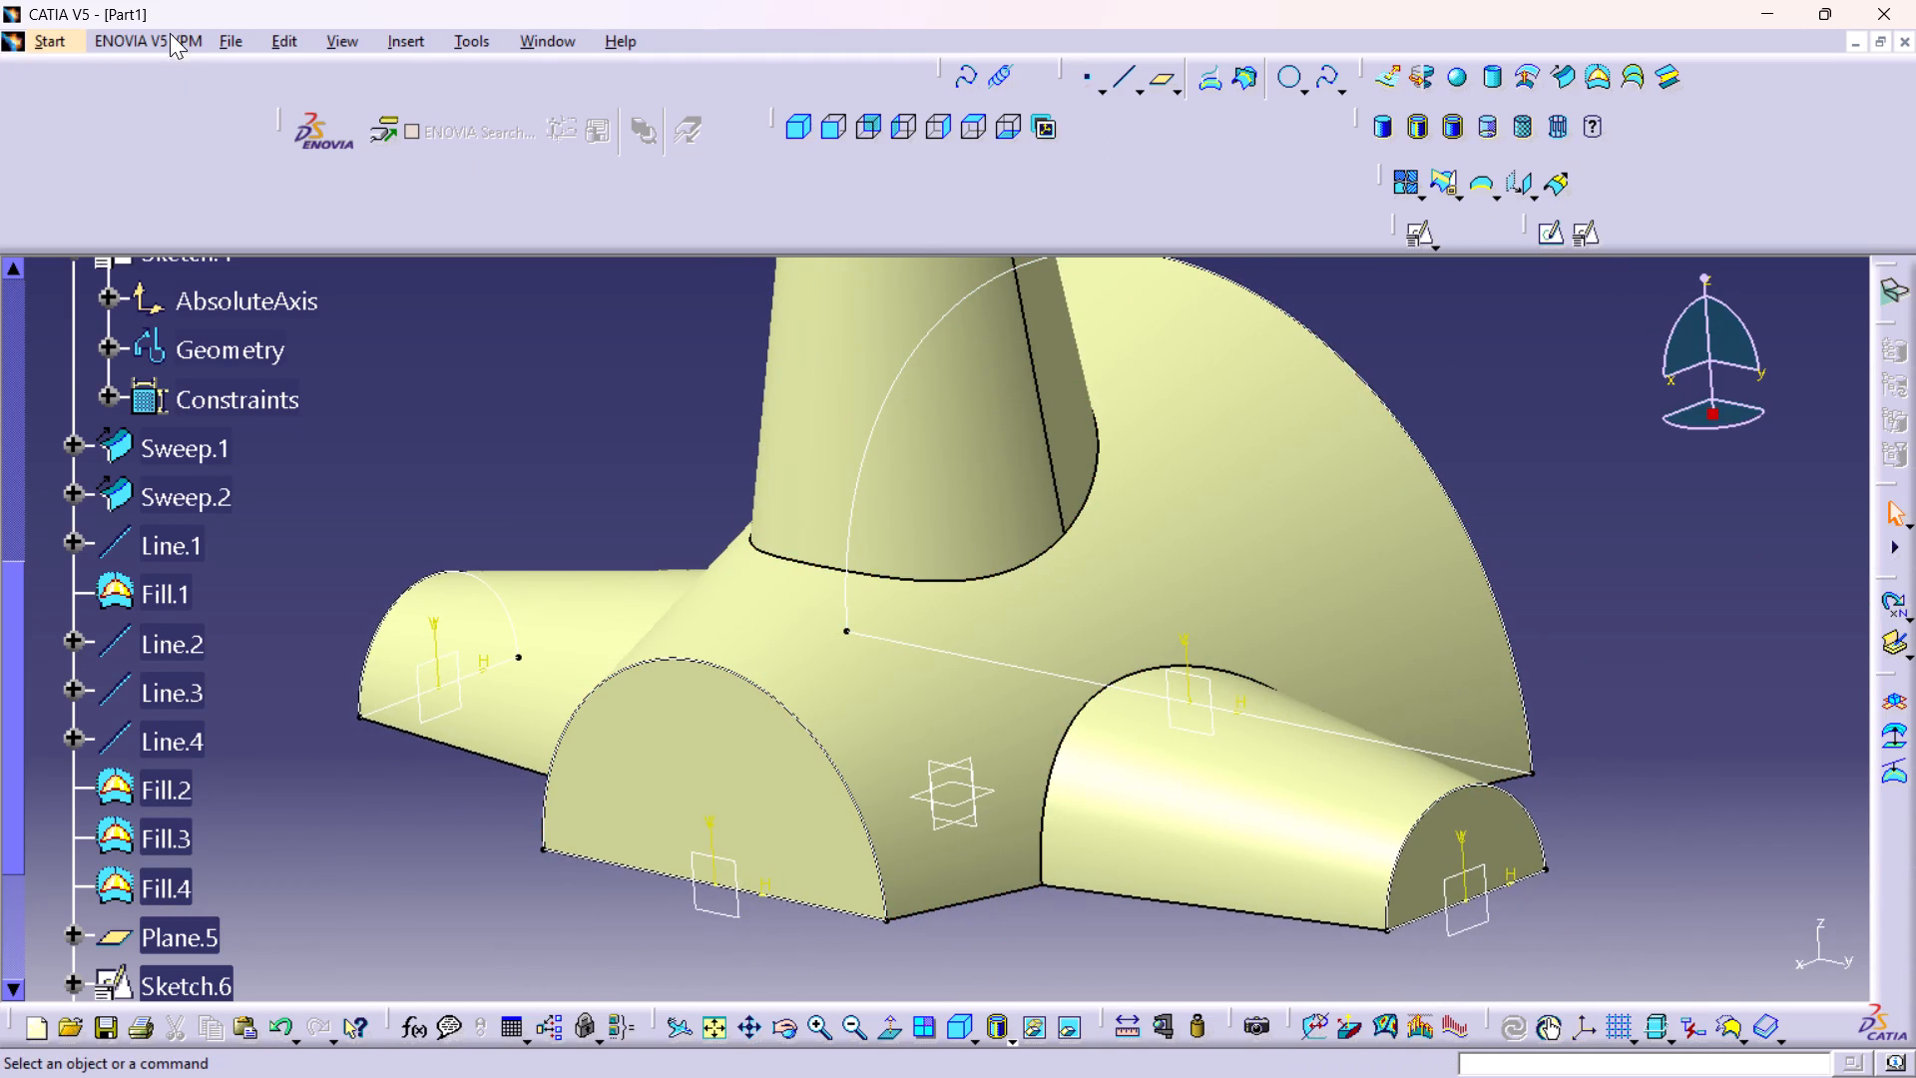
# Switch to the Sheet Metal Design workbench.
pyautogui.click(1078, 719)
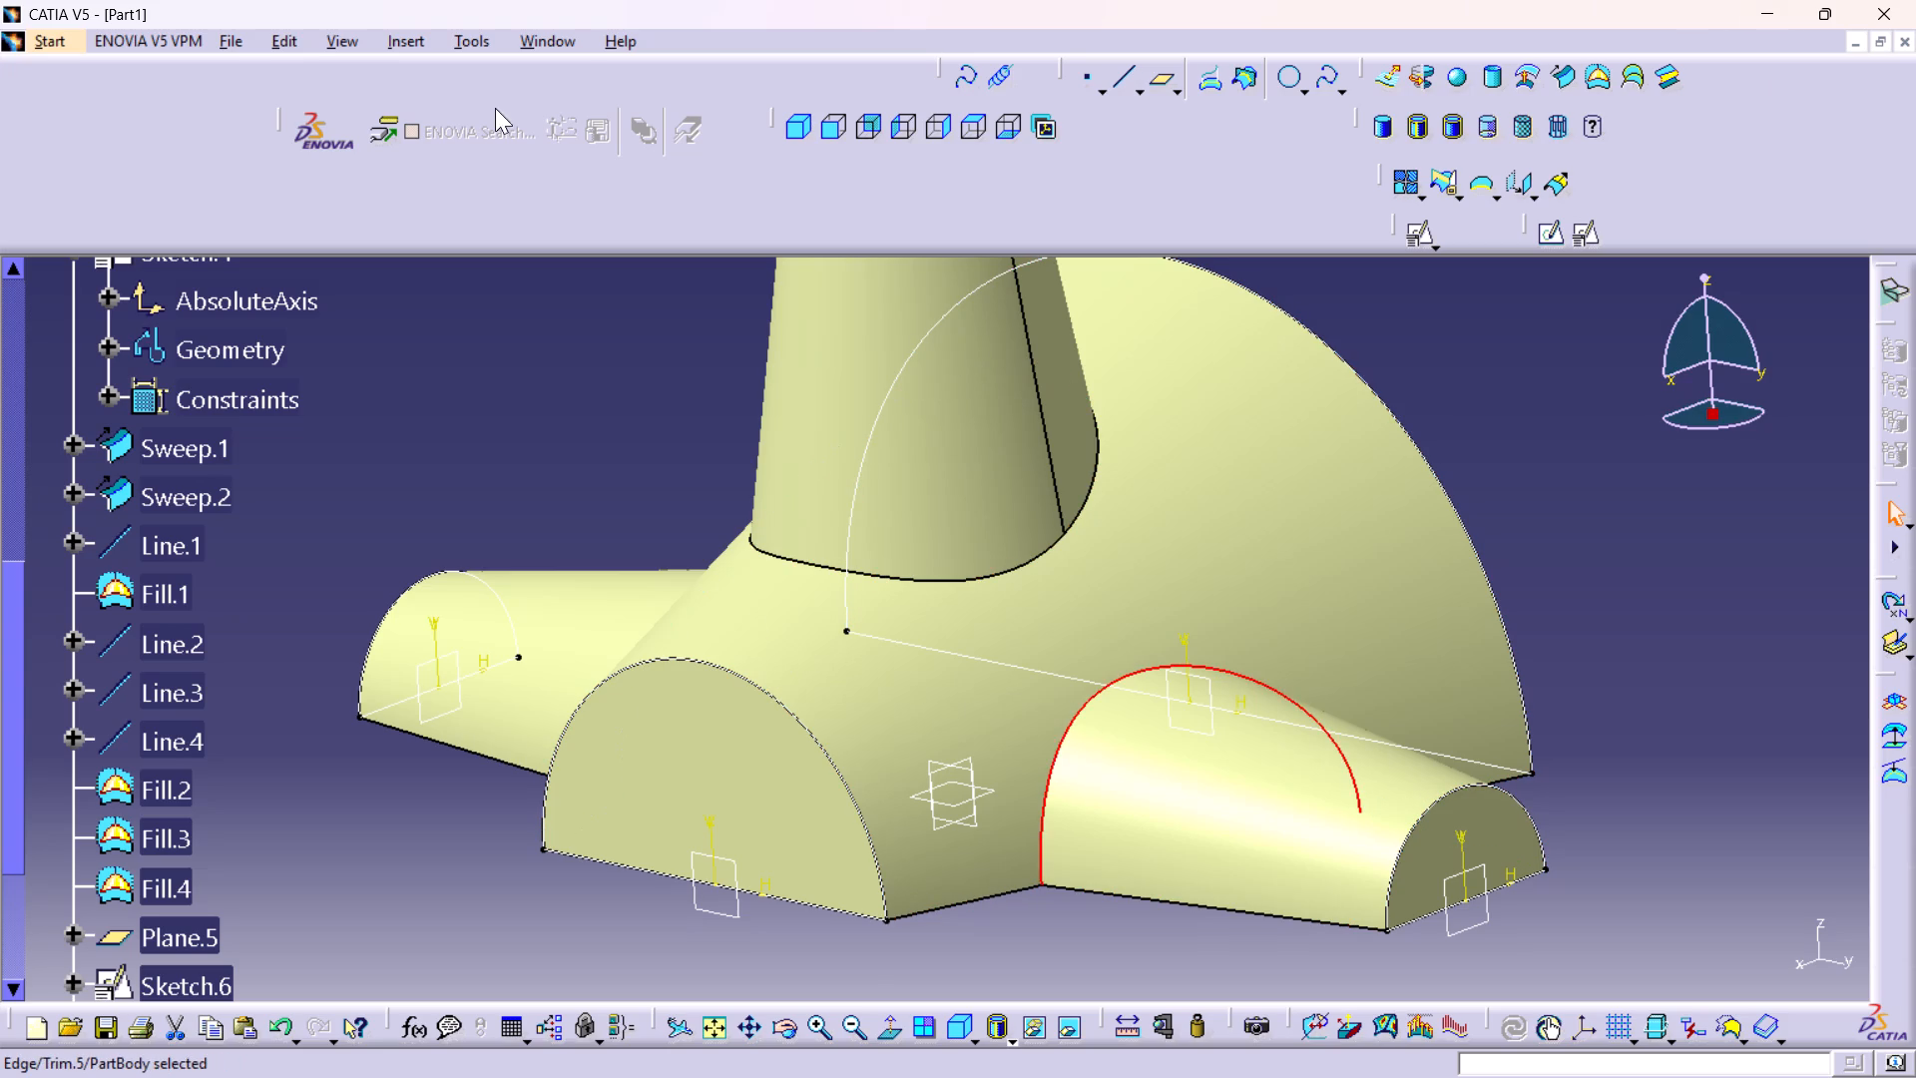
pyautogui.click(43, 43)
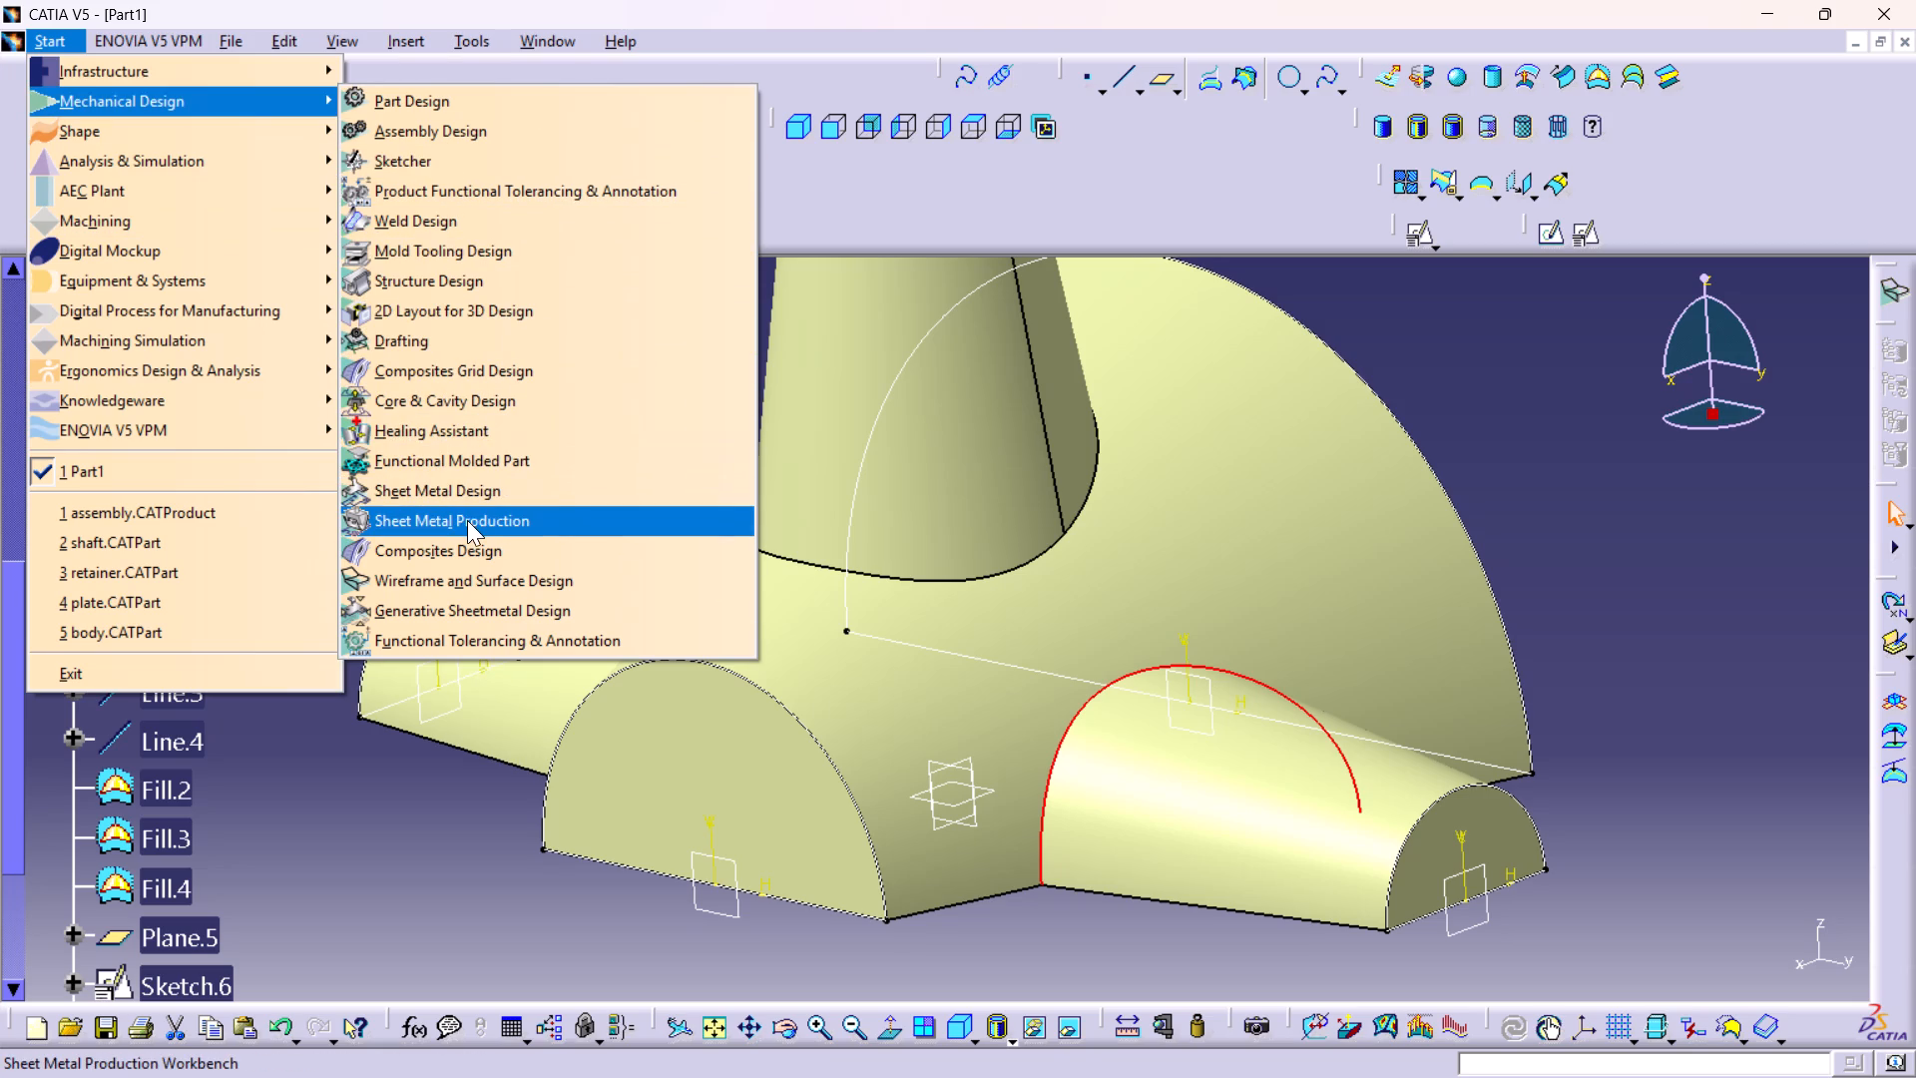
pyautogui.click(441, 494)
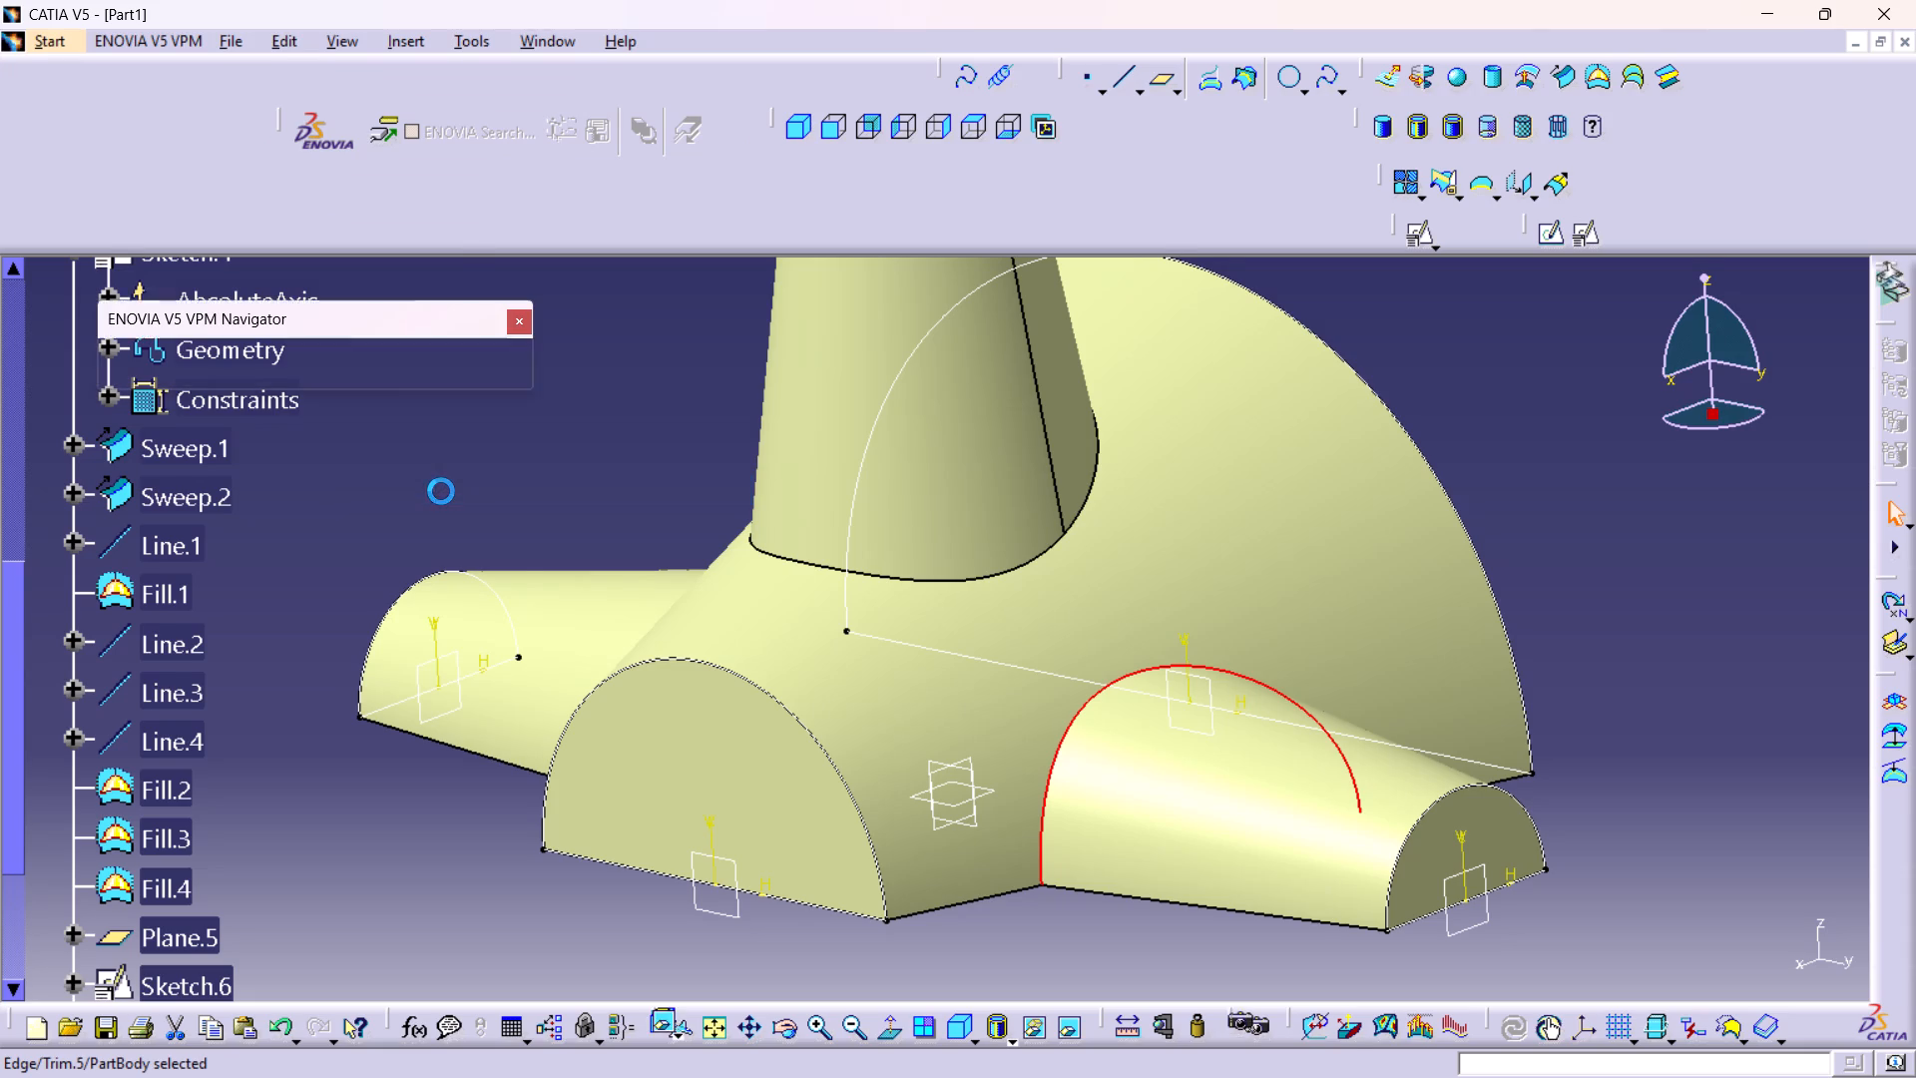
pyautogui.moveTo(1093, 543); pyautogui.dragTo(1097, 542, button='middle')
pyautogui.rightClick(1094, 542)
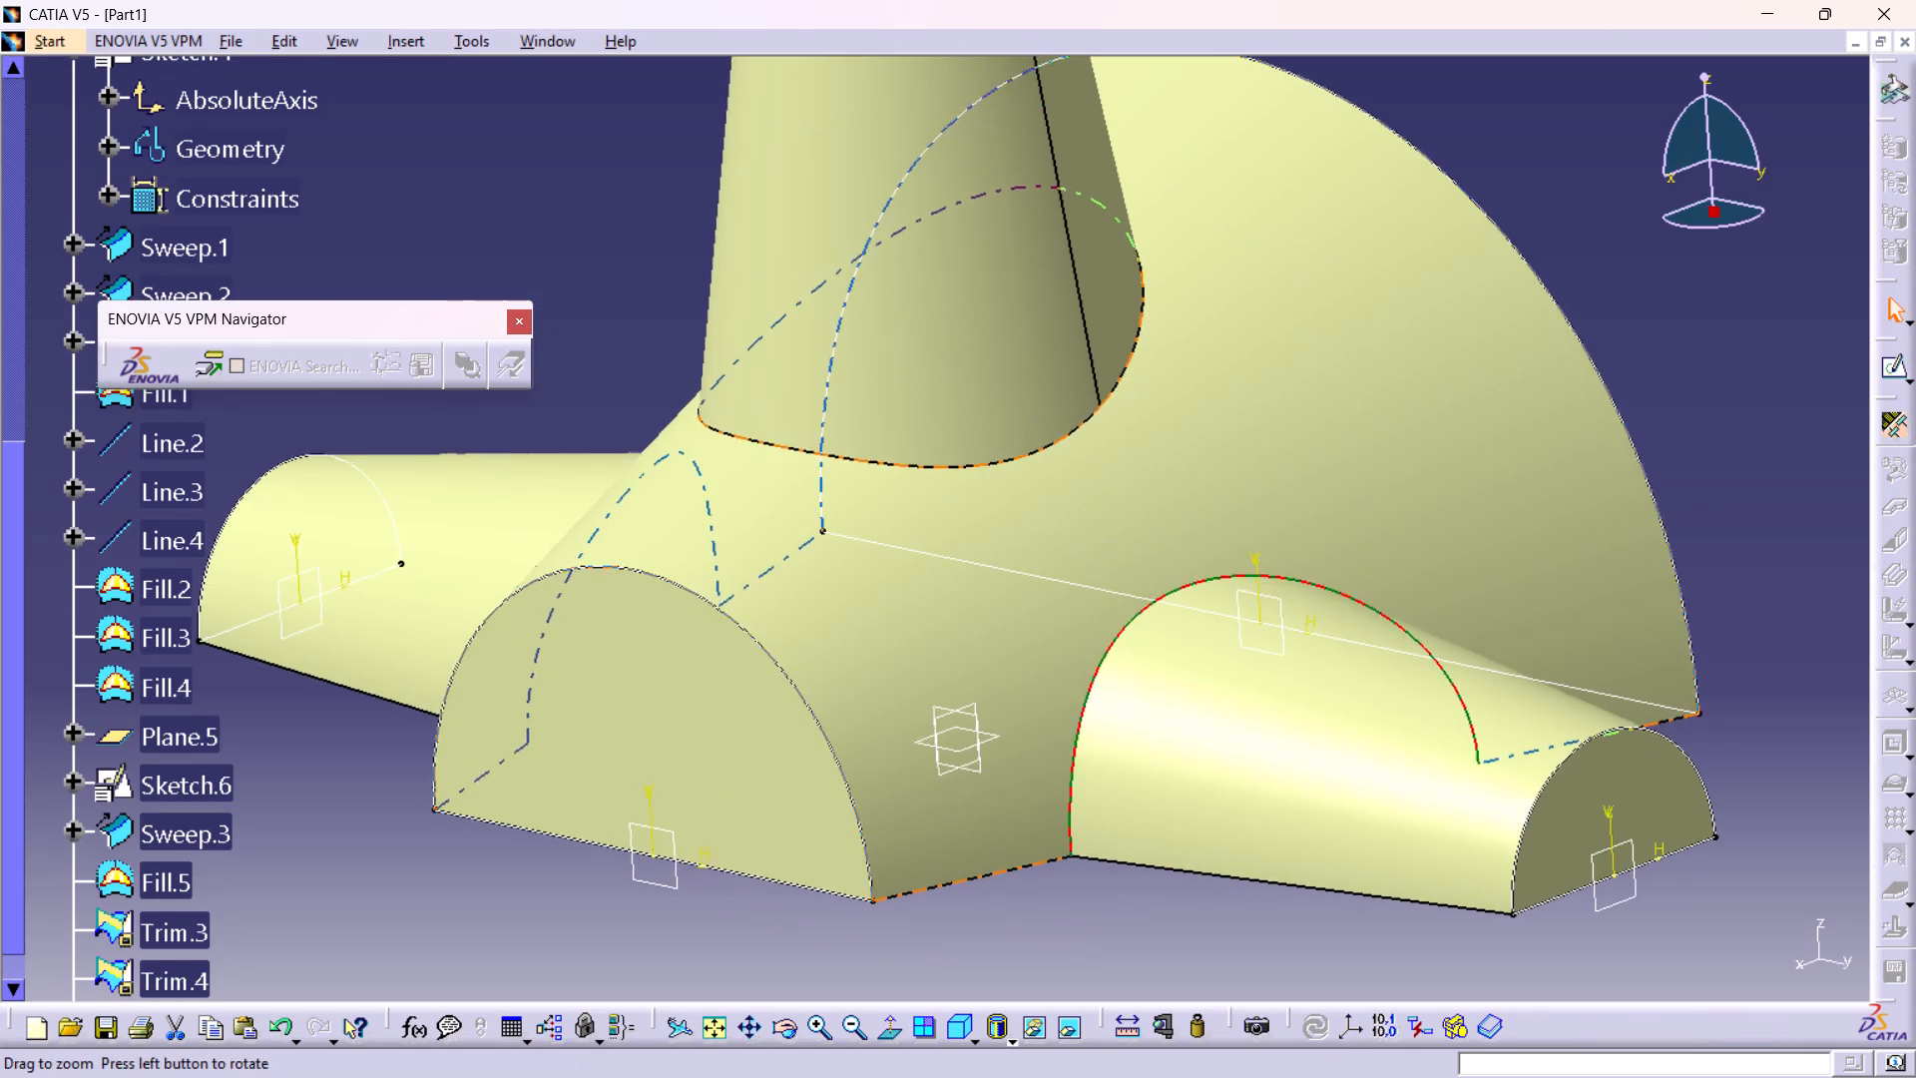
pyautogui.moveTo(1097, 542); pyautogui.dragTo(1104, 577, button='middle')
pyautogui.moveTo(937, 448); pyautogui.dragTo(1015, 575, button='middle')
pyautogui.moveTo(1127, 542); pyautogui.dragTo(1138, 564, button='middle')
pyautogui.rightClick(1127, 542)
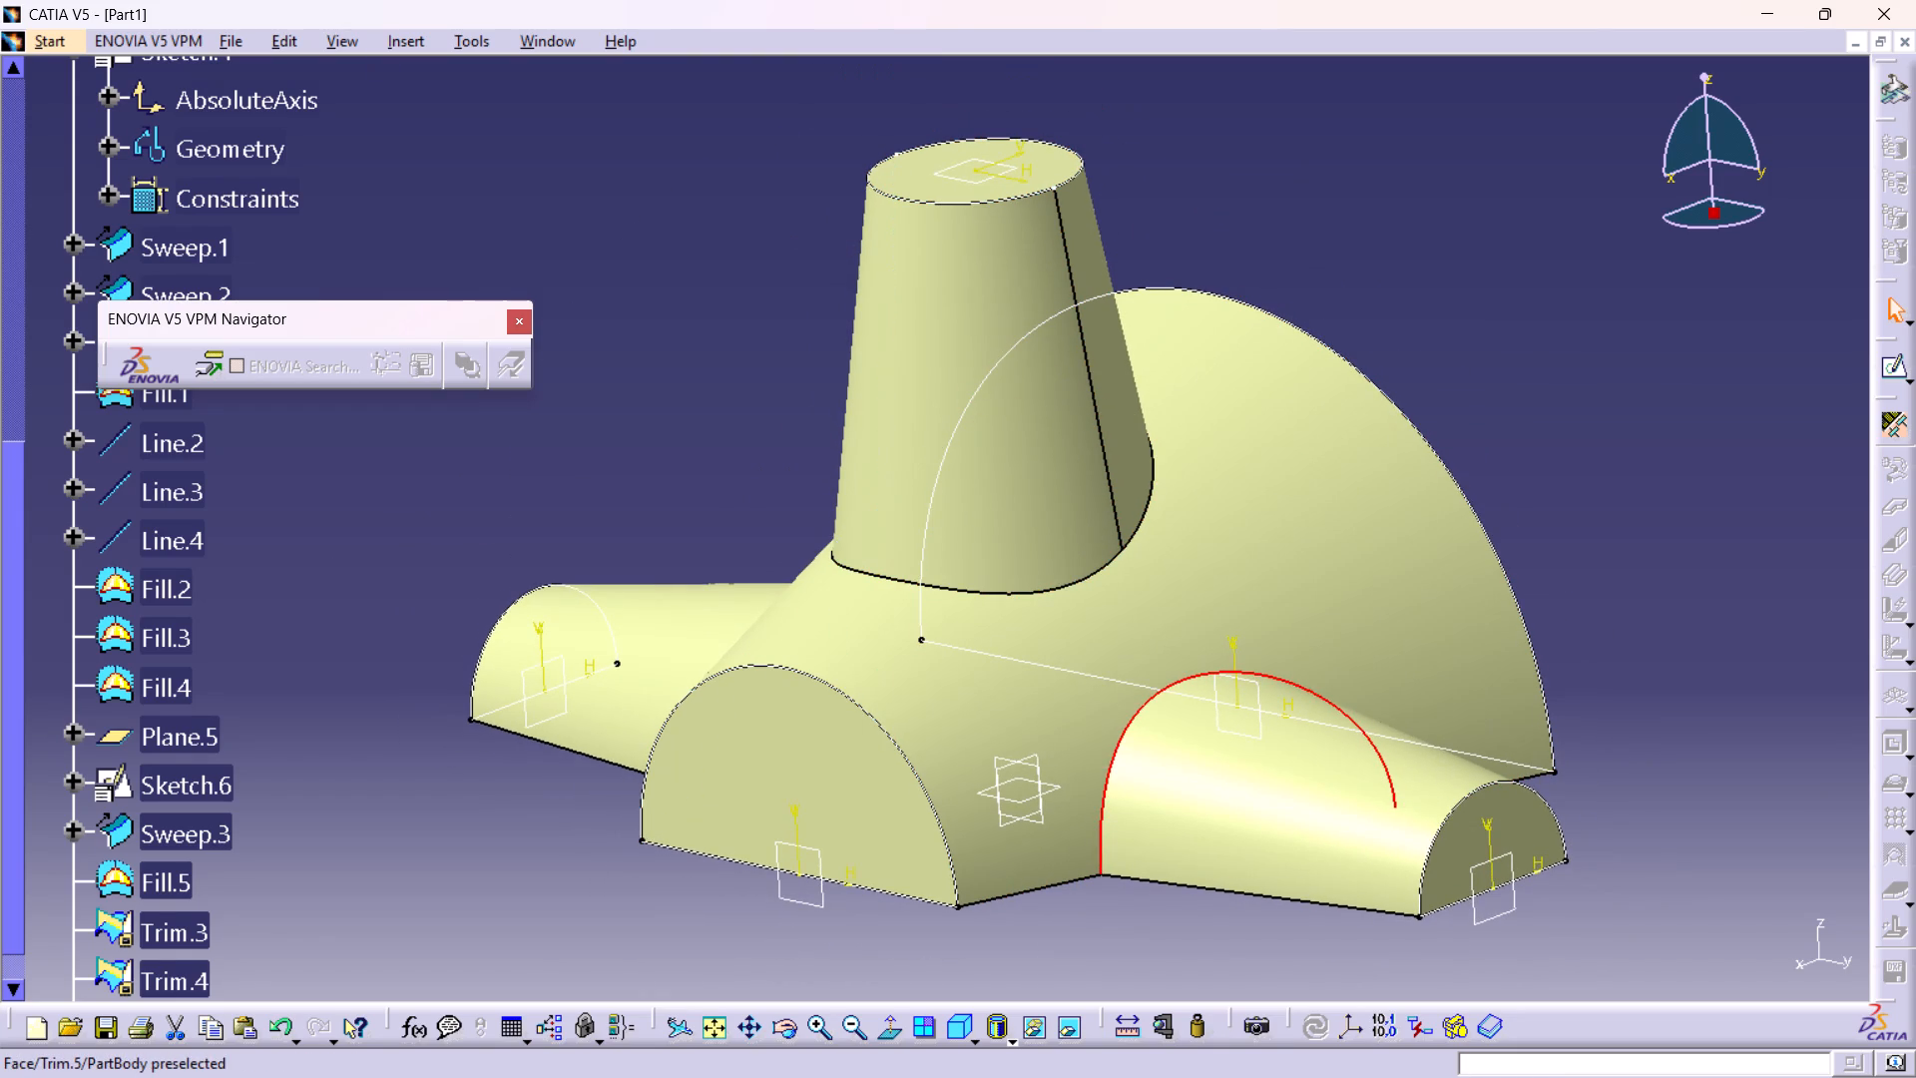
# Switch to the Generative Shape Design workbench.
pyautogui.click(38, 44)
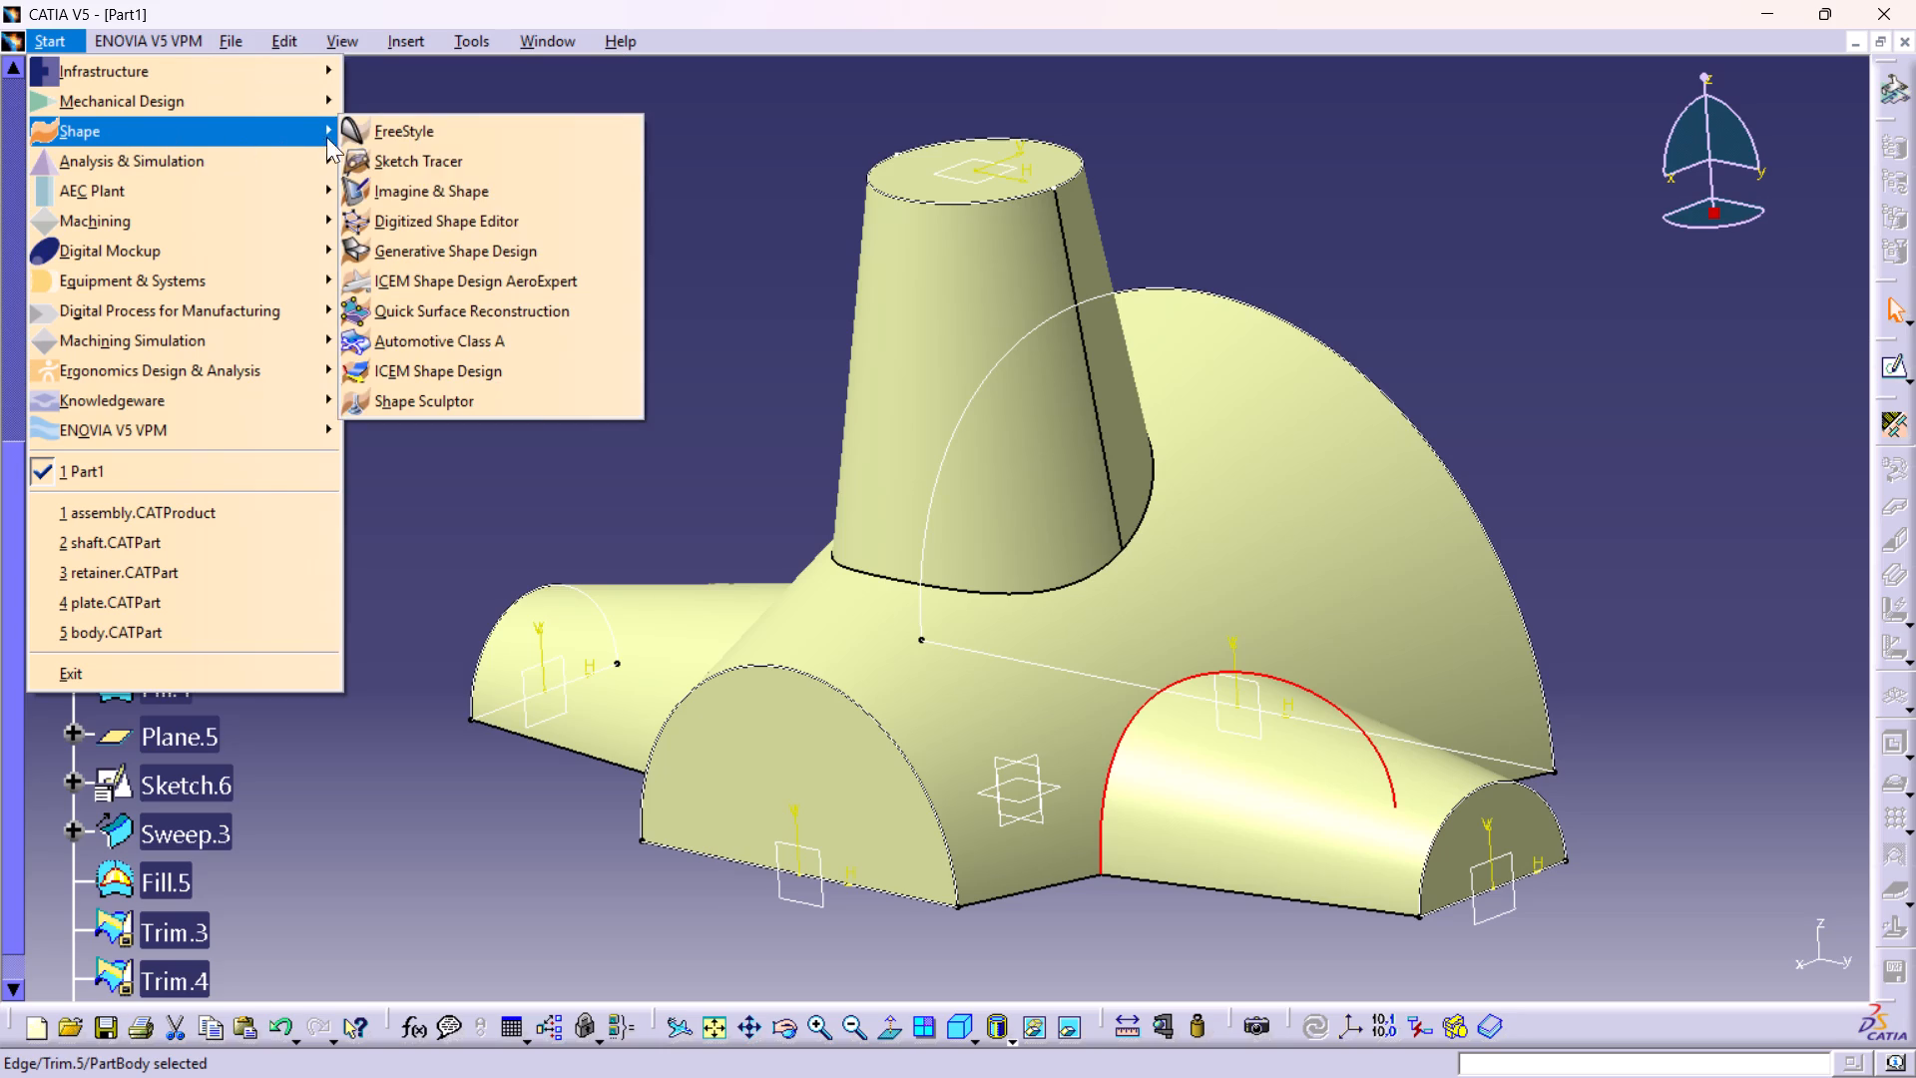
pyautogui.click(467, 249)
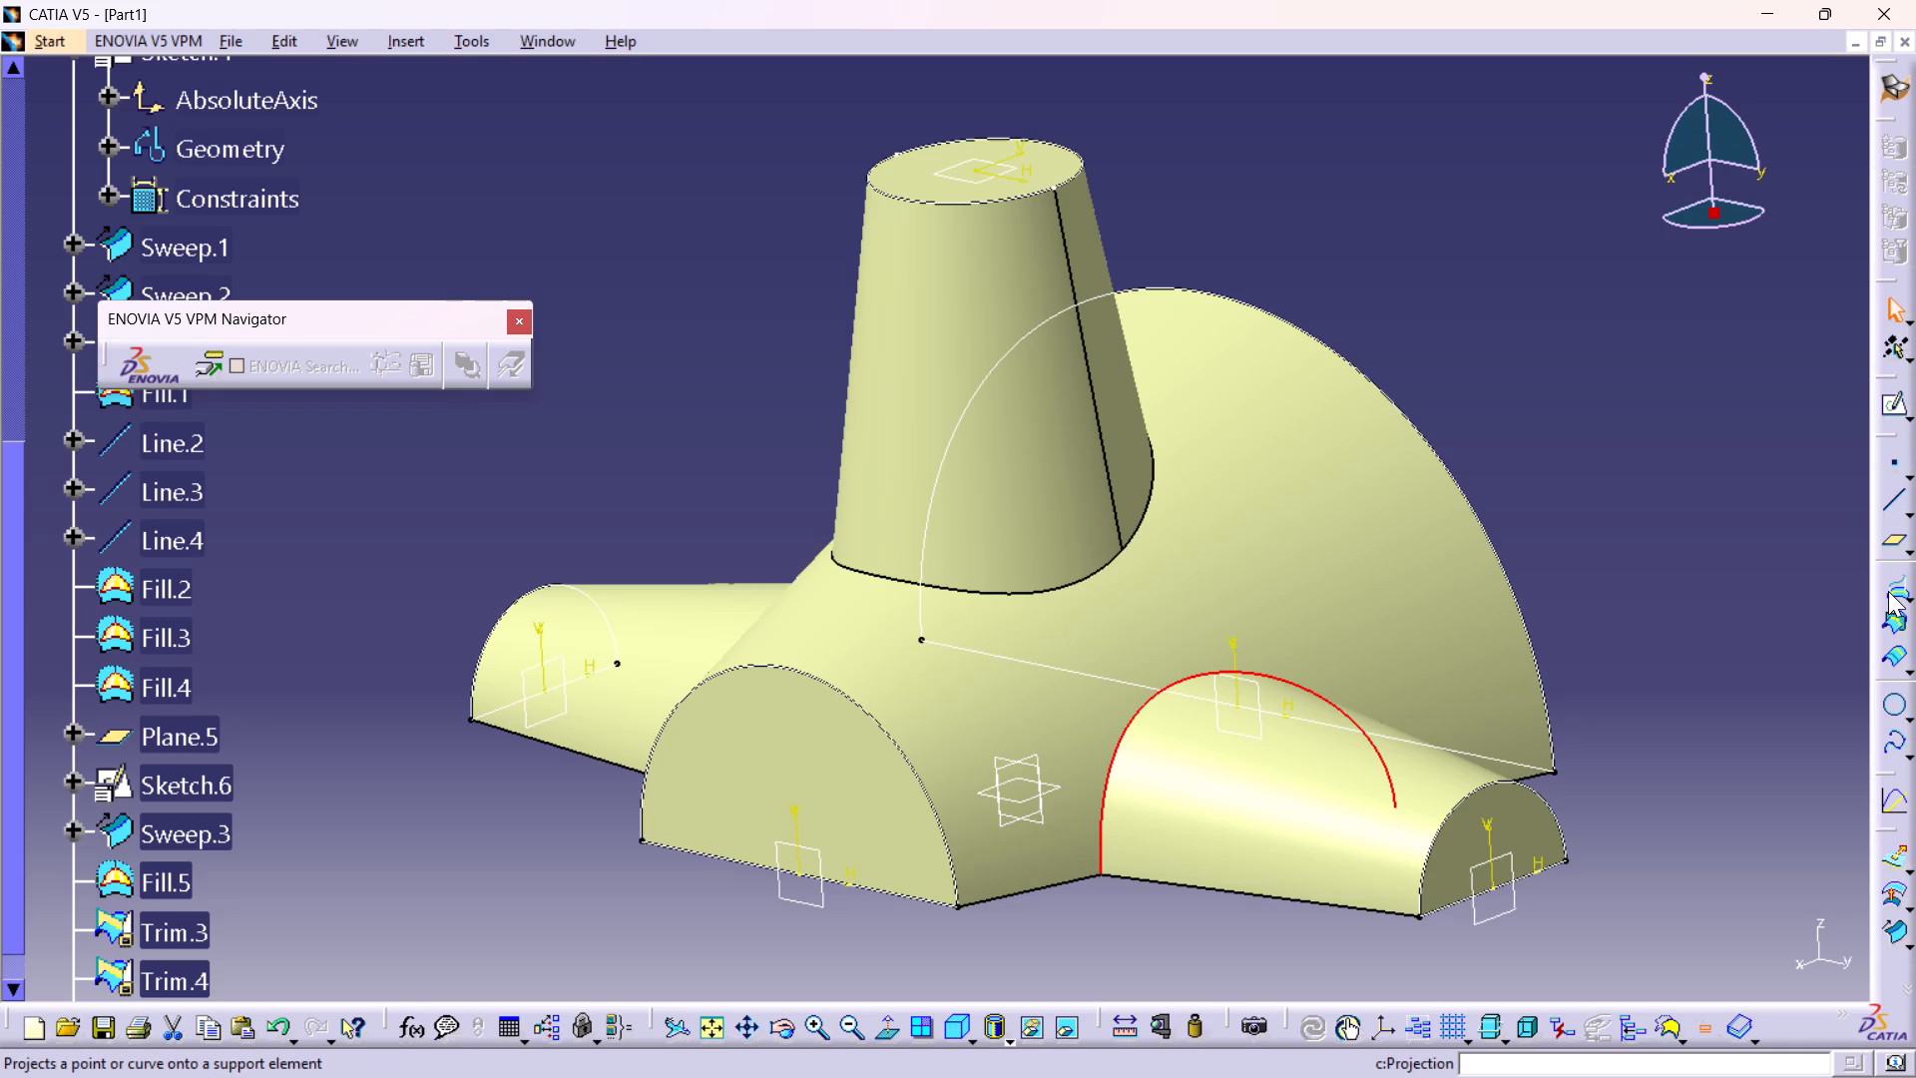
# Dock the selection, Surfaces and Operations toolbars in a horizontal row above the model view.
pyautogui.click(1909, 663)
pyautogui.moveTo(1909, 668); pyautogui.dragTo(1790, 559)
pyautogui.moveTo(1886, 369); pyautogui.dragTo(1439, 47)
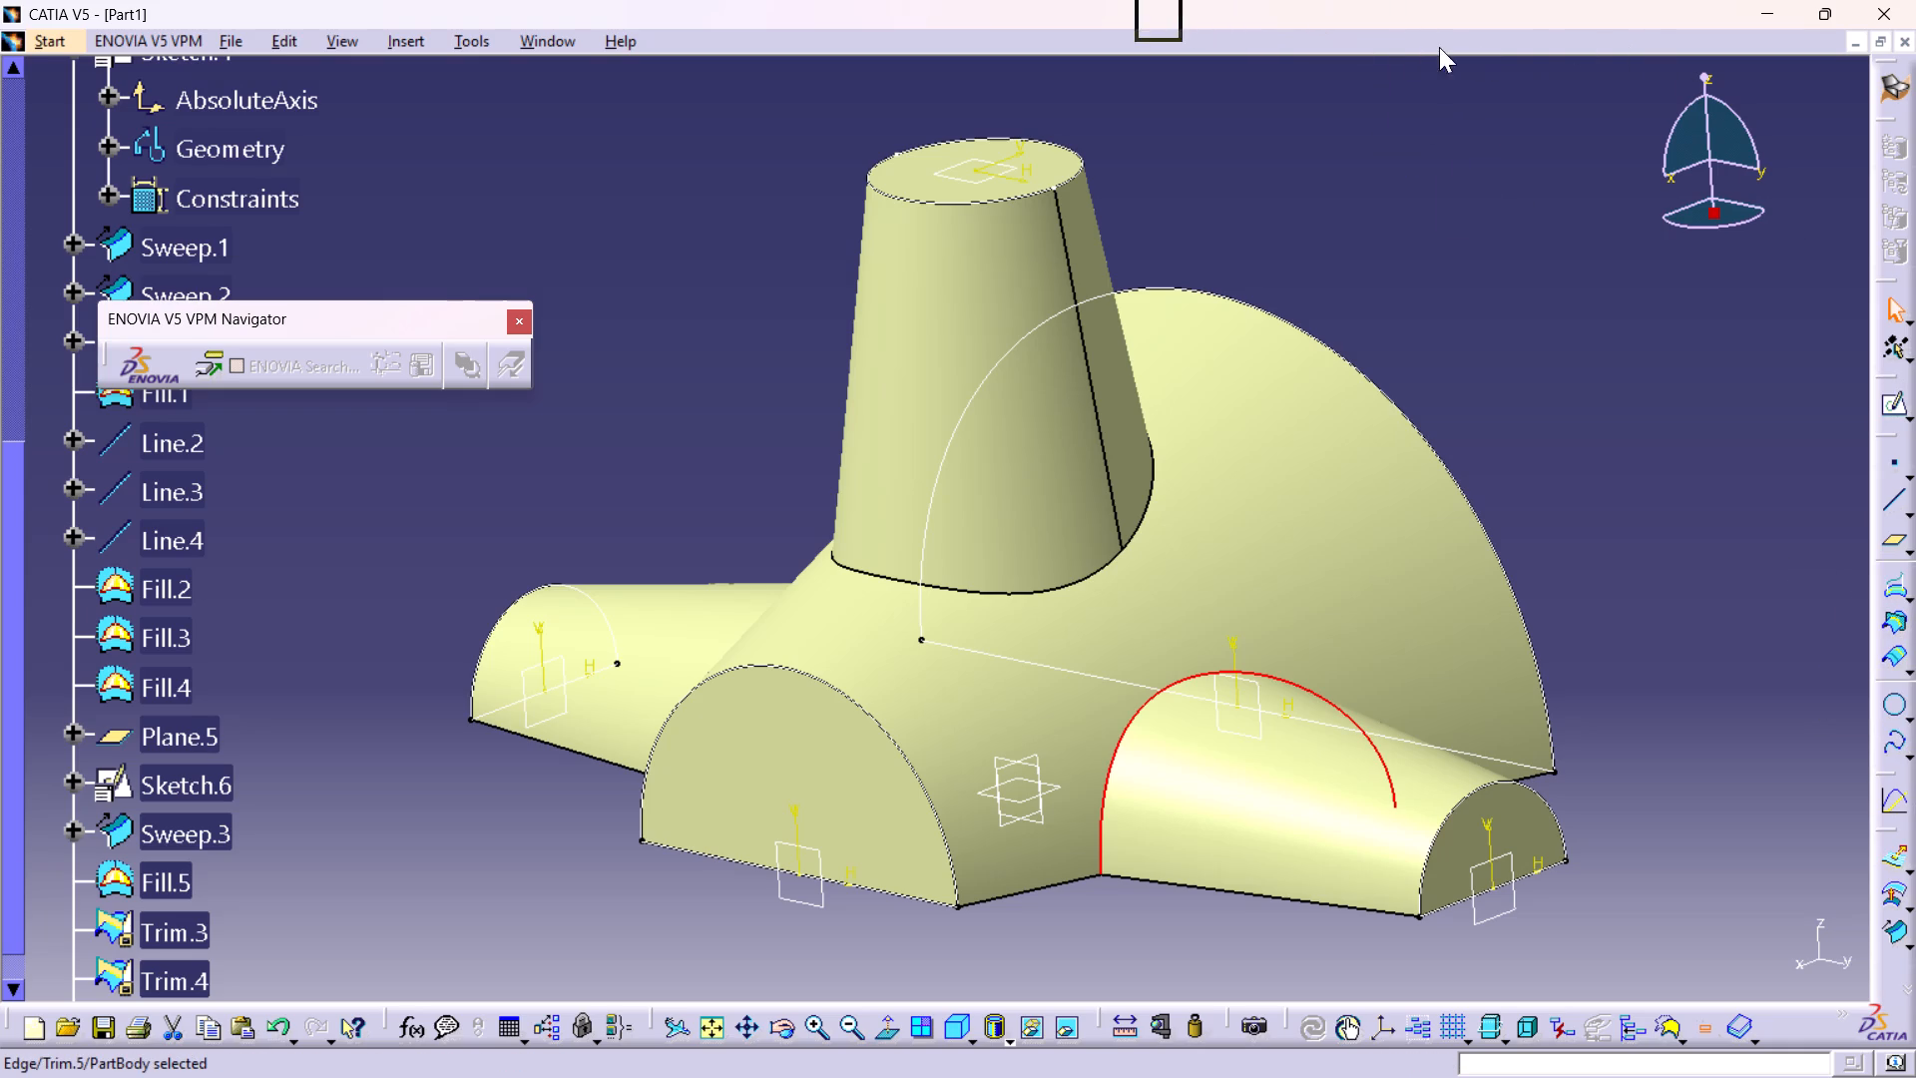
pyautogui.moveTo(1439, 47); pyautogui.dragTo(1271, 75)
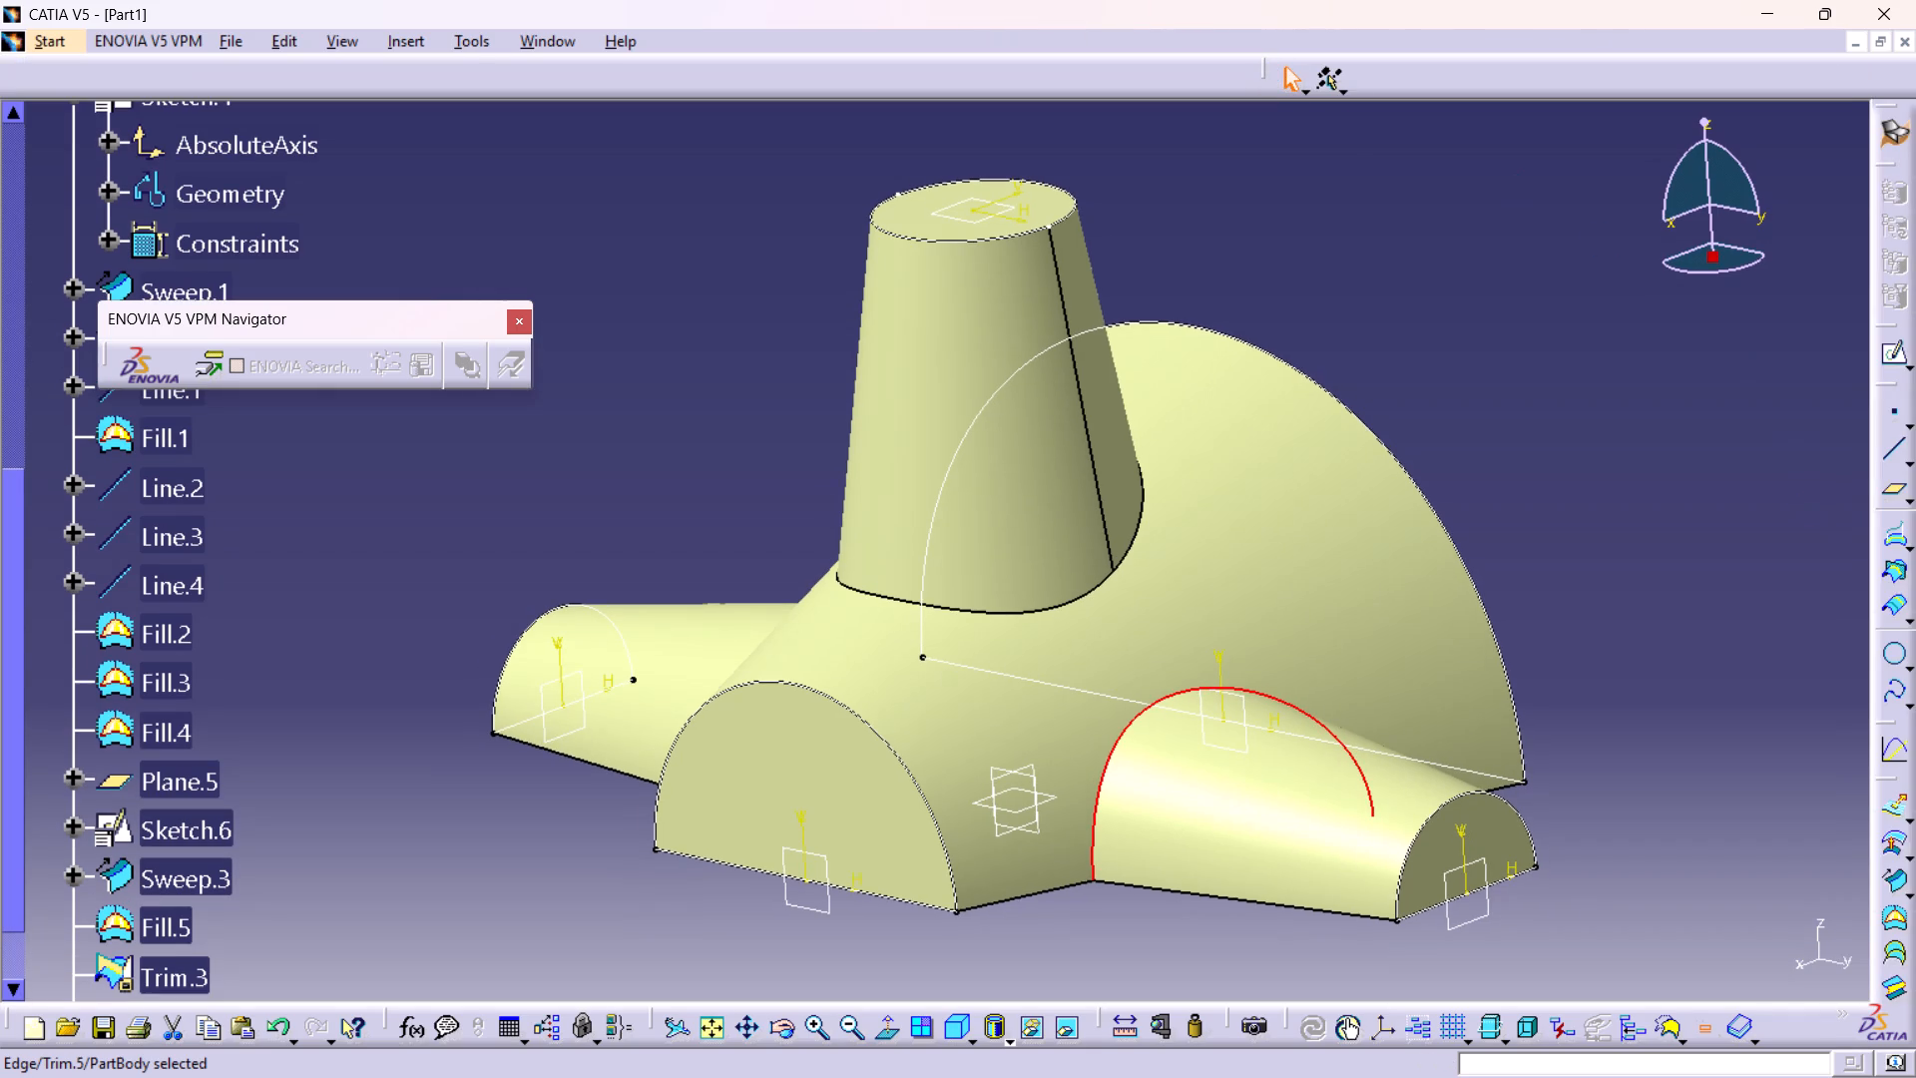
pyautogui.moveTo(1885, 780); pyautogui.dragTo(1885, 777)
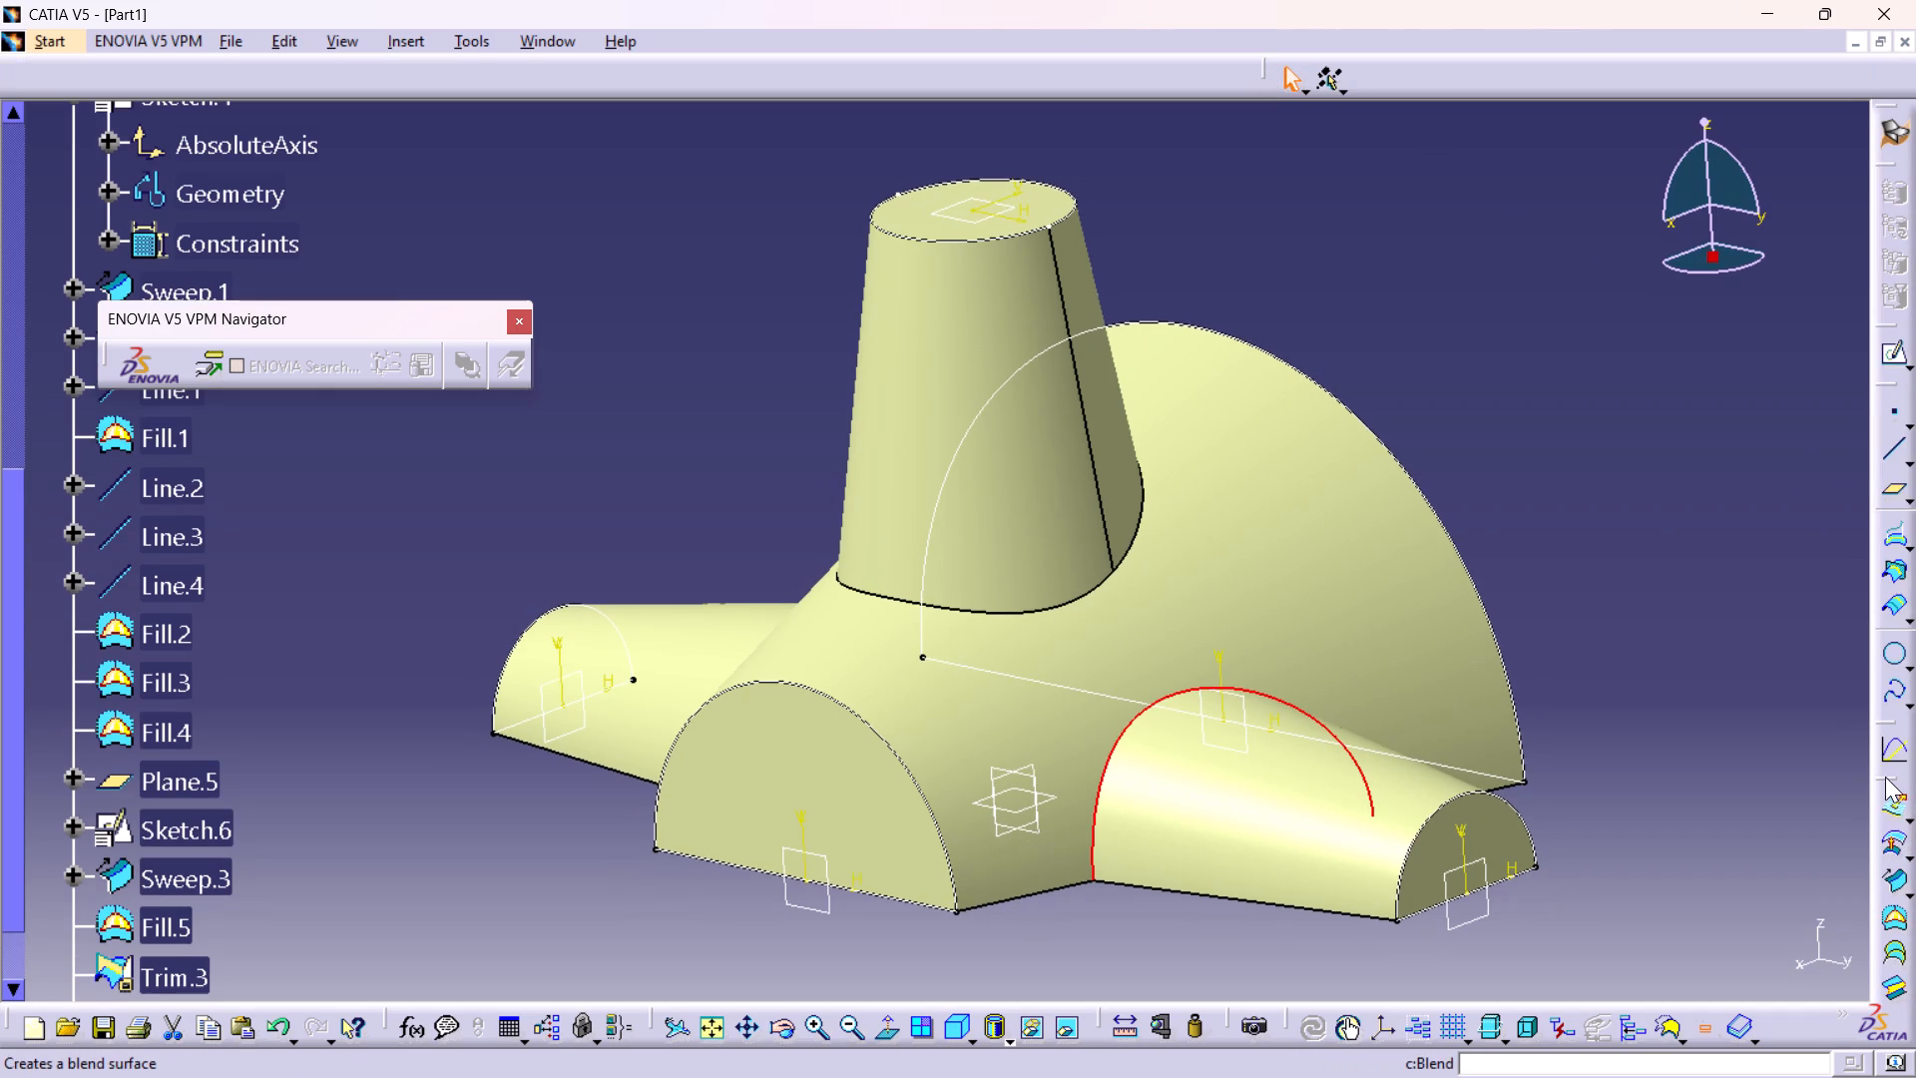
pyautogui.moveTo(1885, 777); pyautogui.dragTo(1193, 83)
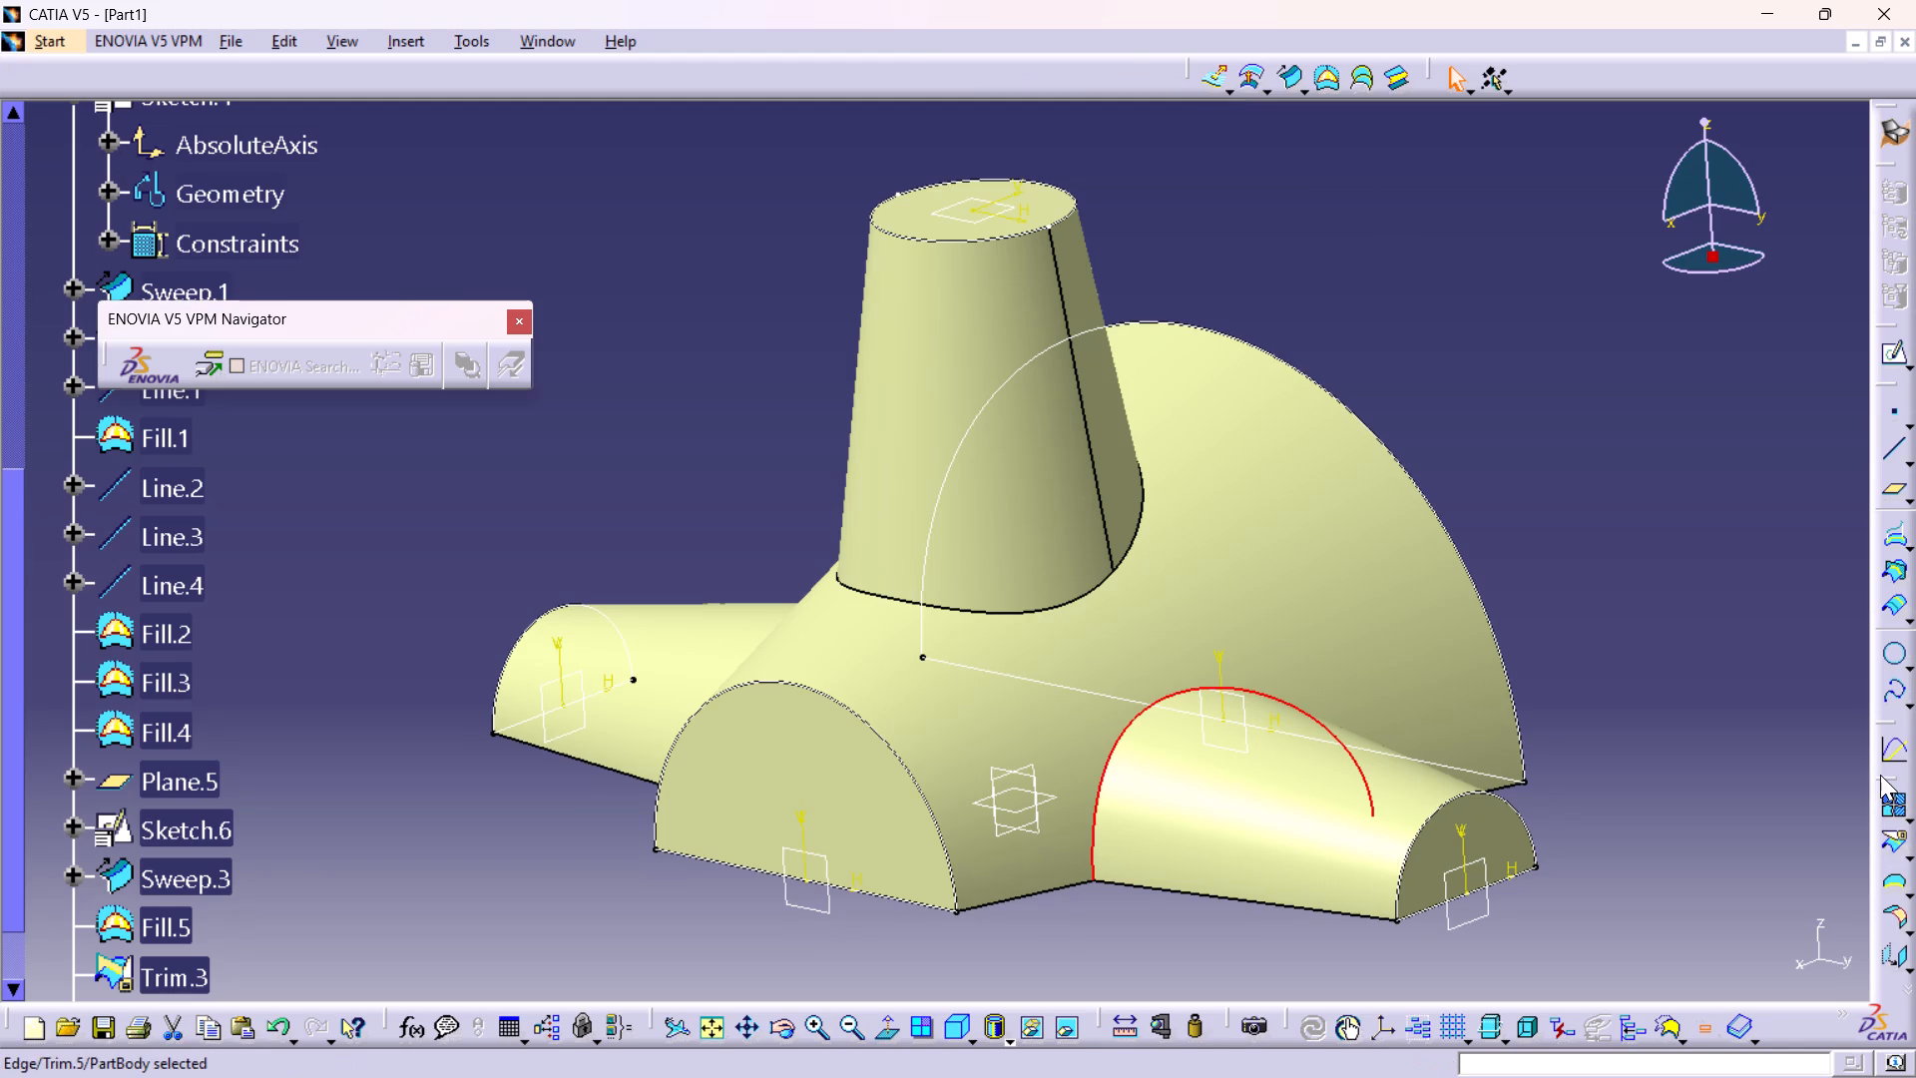
pyautogui.moveTo(1880, 775); pyautogui.dragTo(1108, 62)
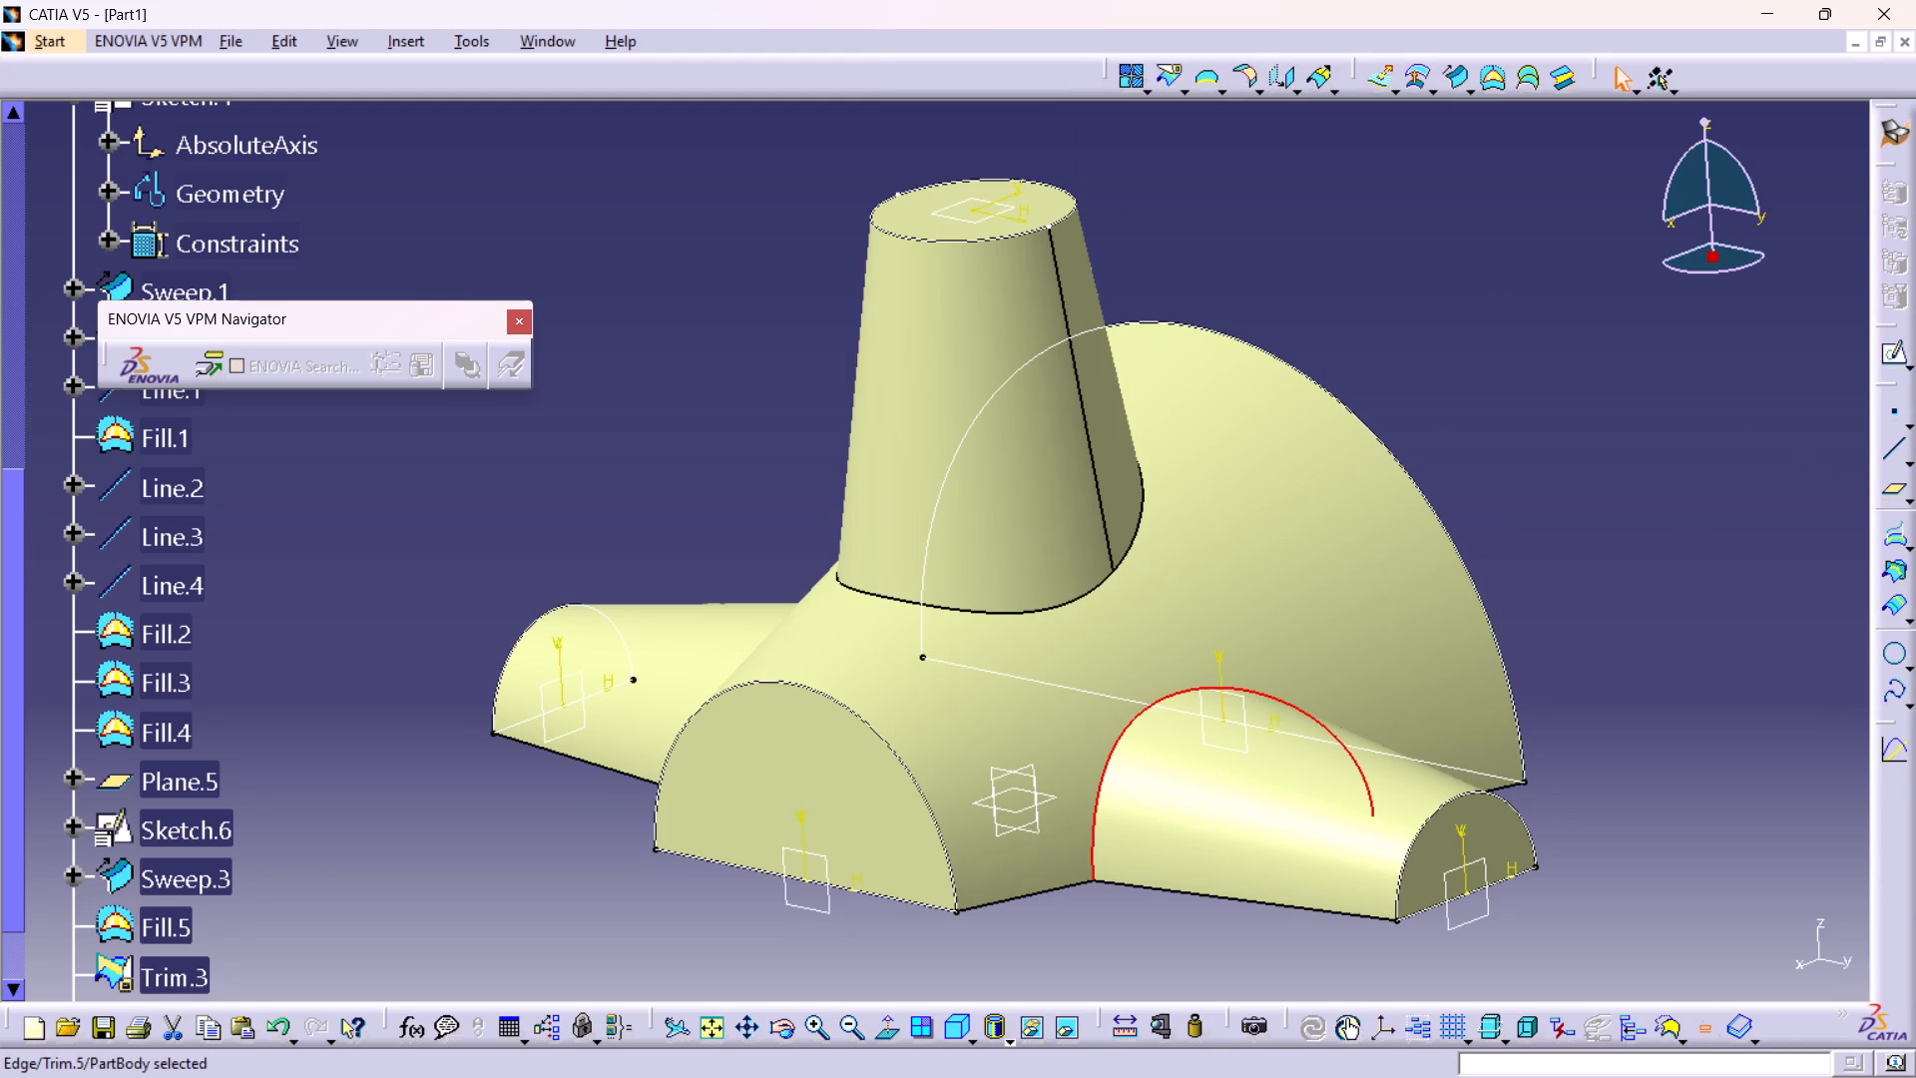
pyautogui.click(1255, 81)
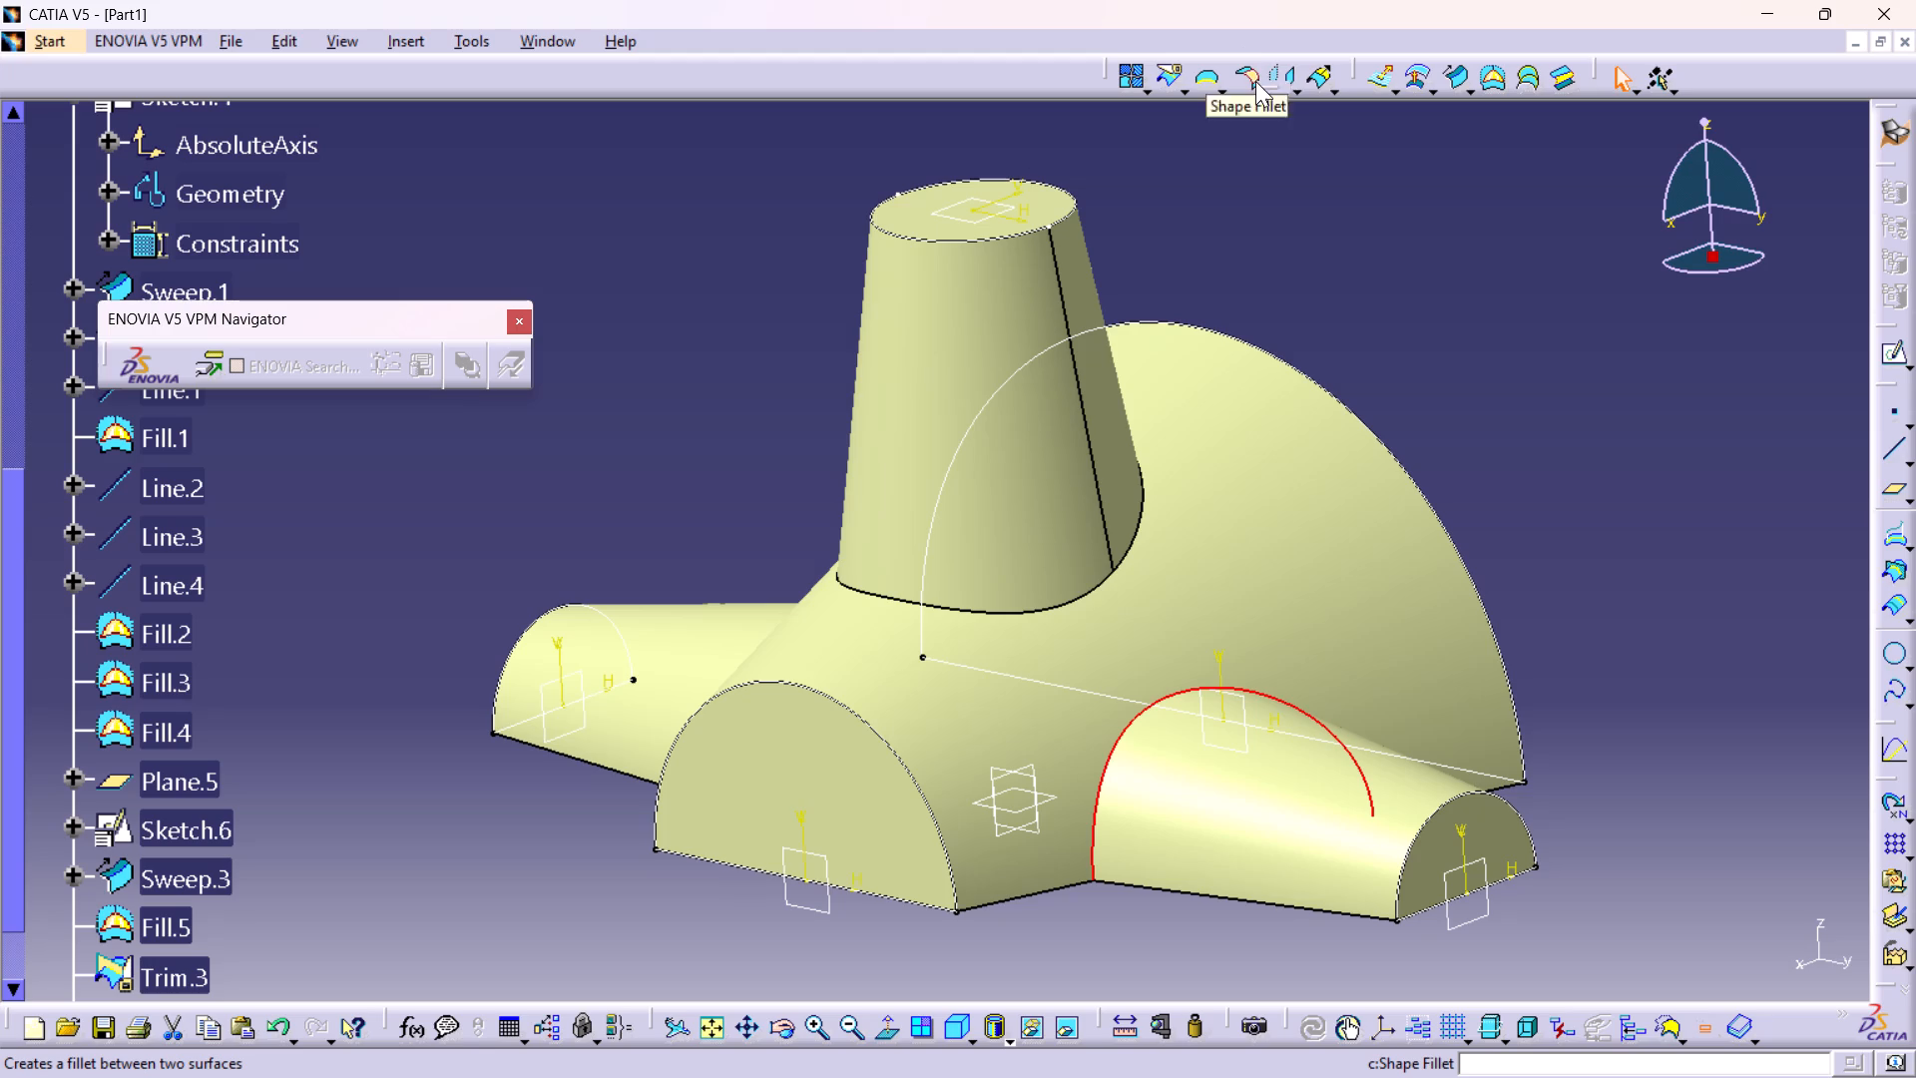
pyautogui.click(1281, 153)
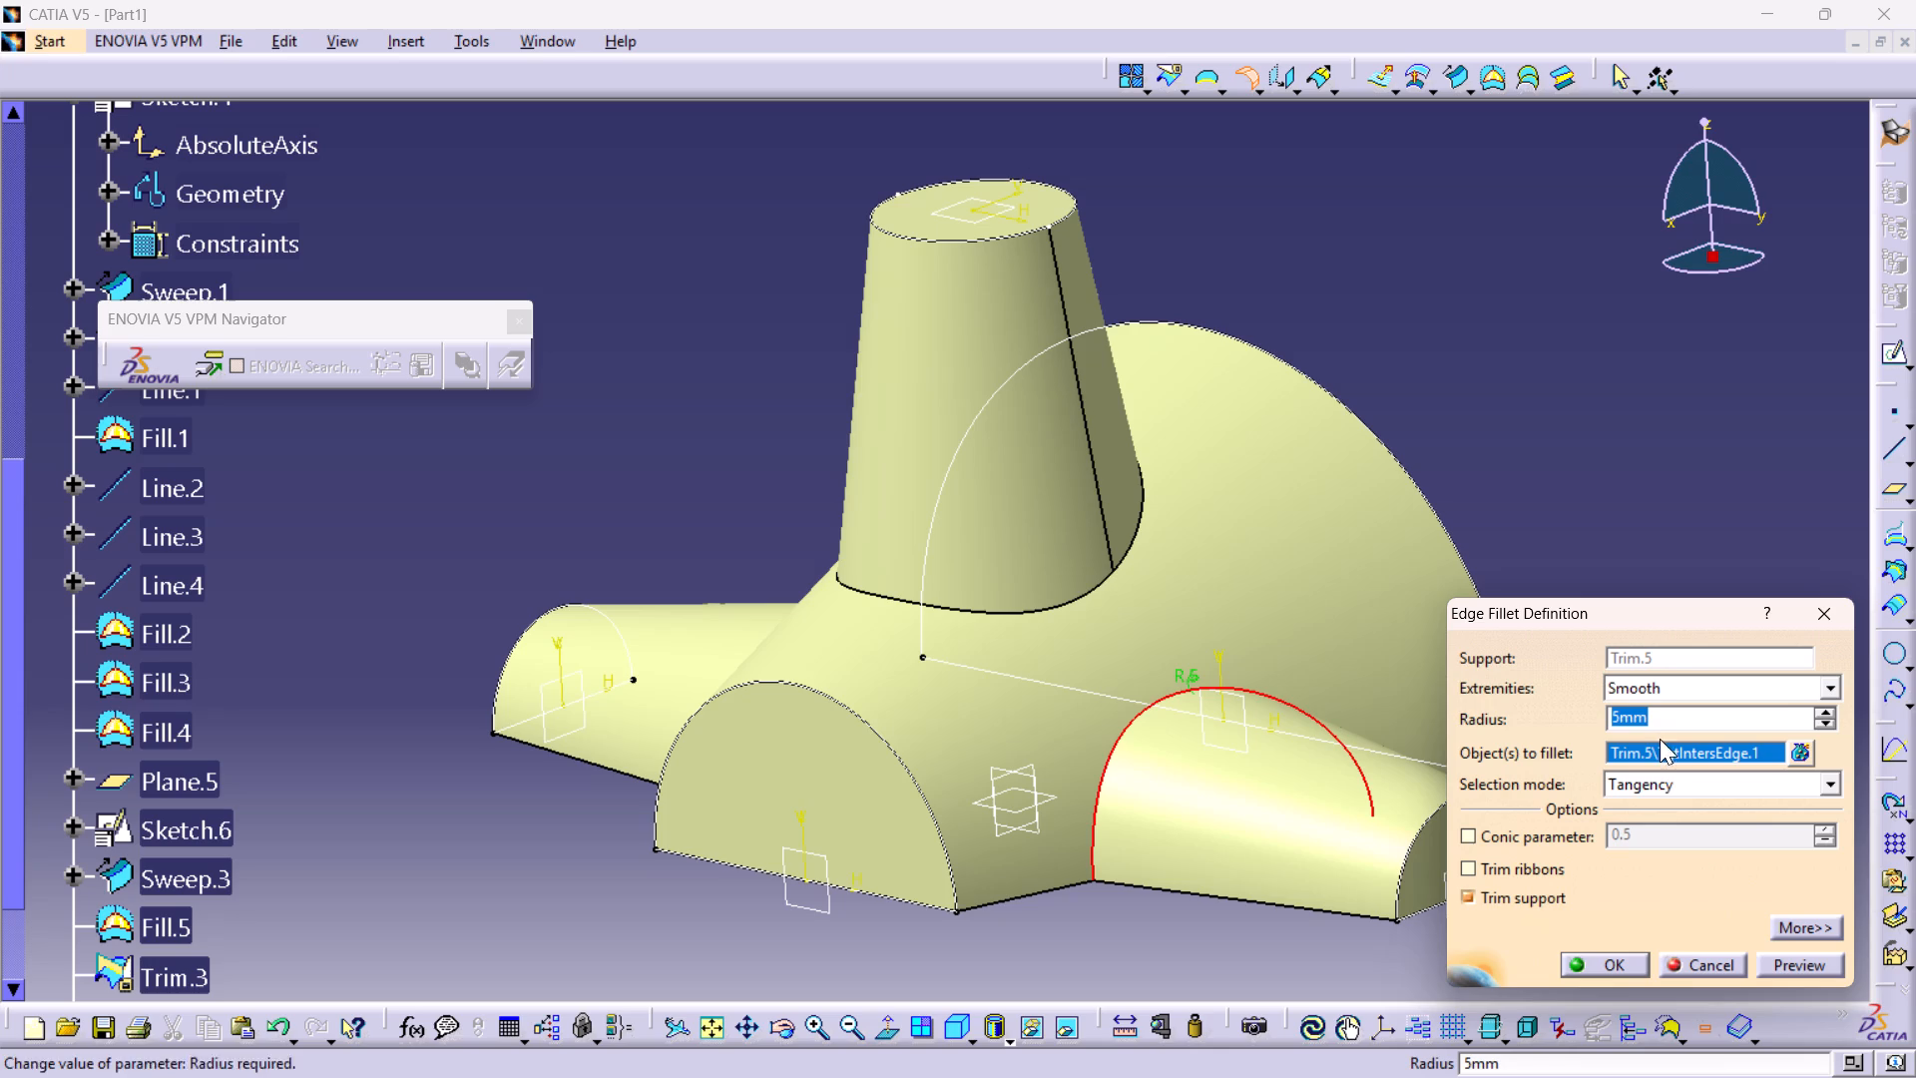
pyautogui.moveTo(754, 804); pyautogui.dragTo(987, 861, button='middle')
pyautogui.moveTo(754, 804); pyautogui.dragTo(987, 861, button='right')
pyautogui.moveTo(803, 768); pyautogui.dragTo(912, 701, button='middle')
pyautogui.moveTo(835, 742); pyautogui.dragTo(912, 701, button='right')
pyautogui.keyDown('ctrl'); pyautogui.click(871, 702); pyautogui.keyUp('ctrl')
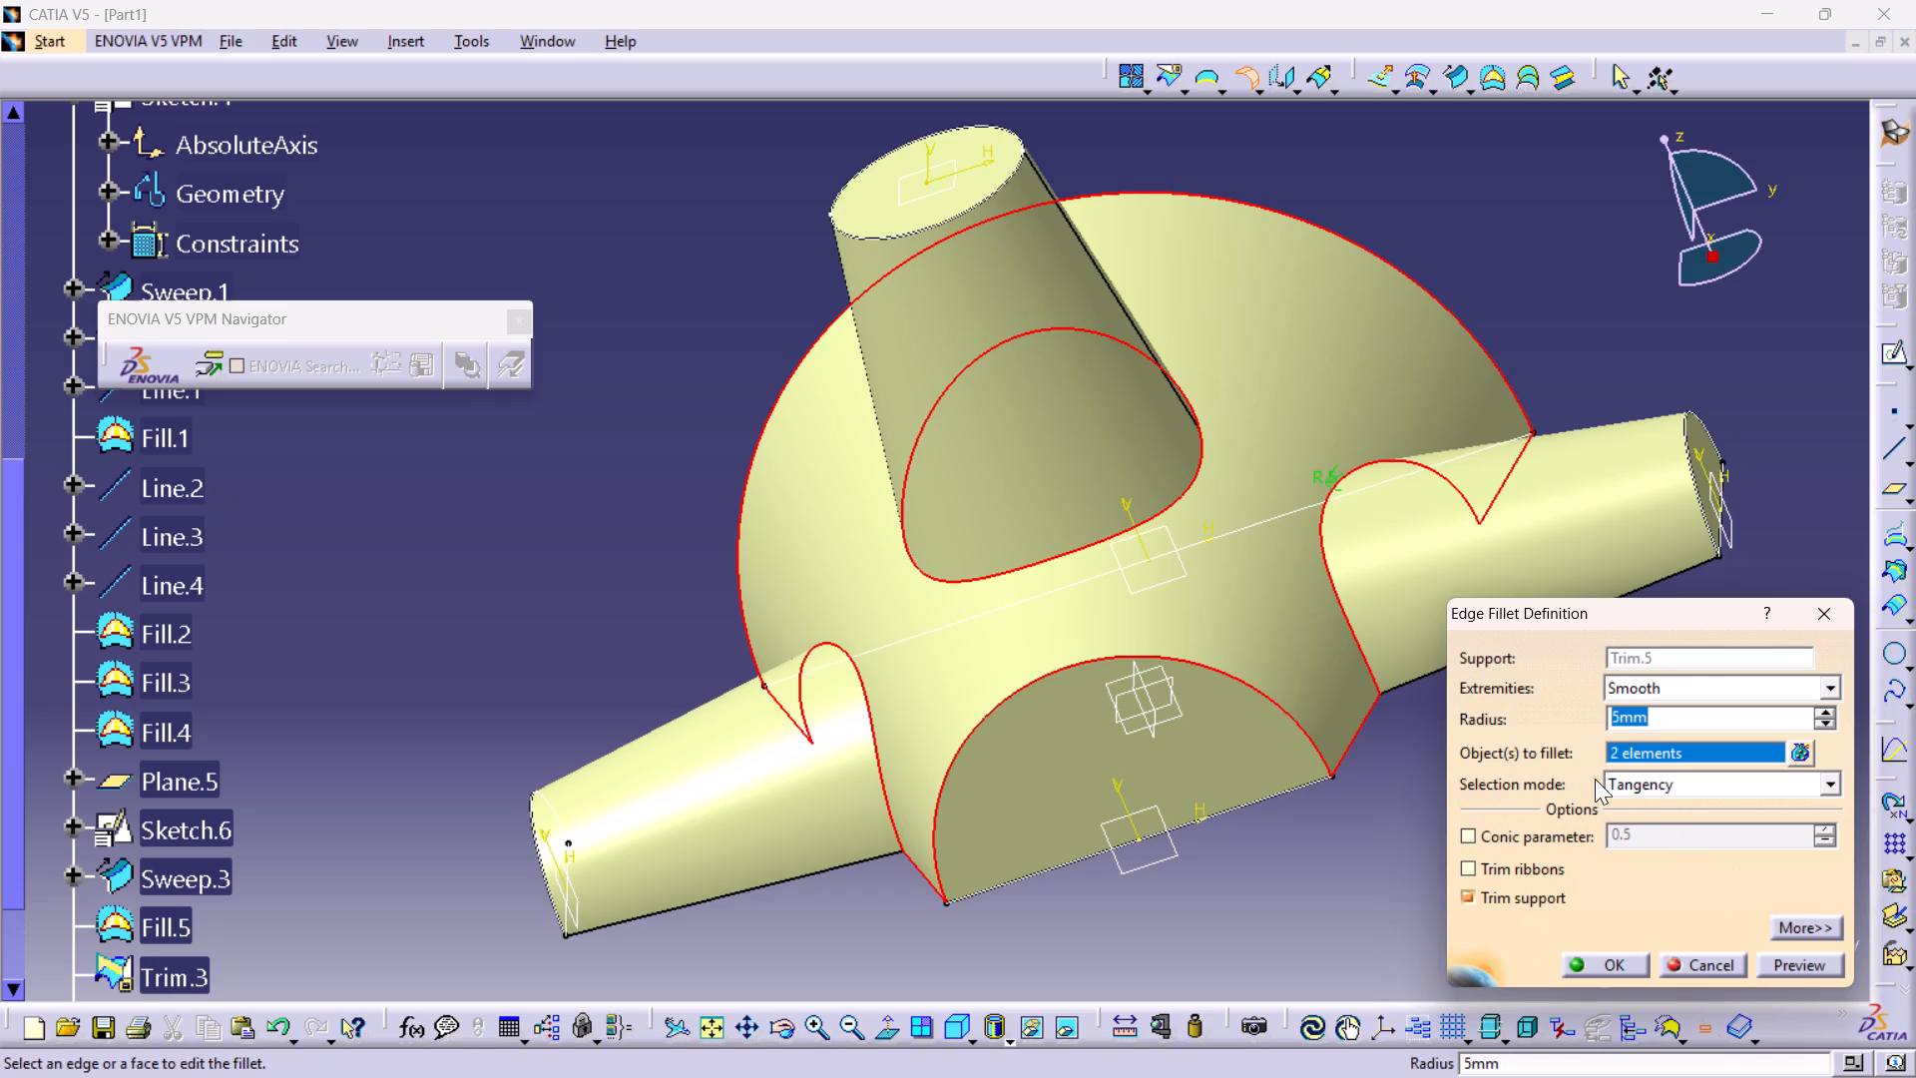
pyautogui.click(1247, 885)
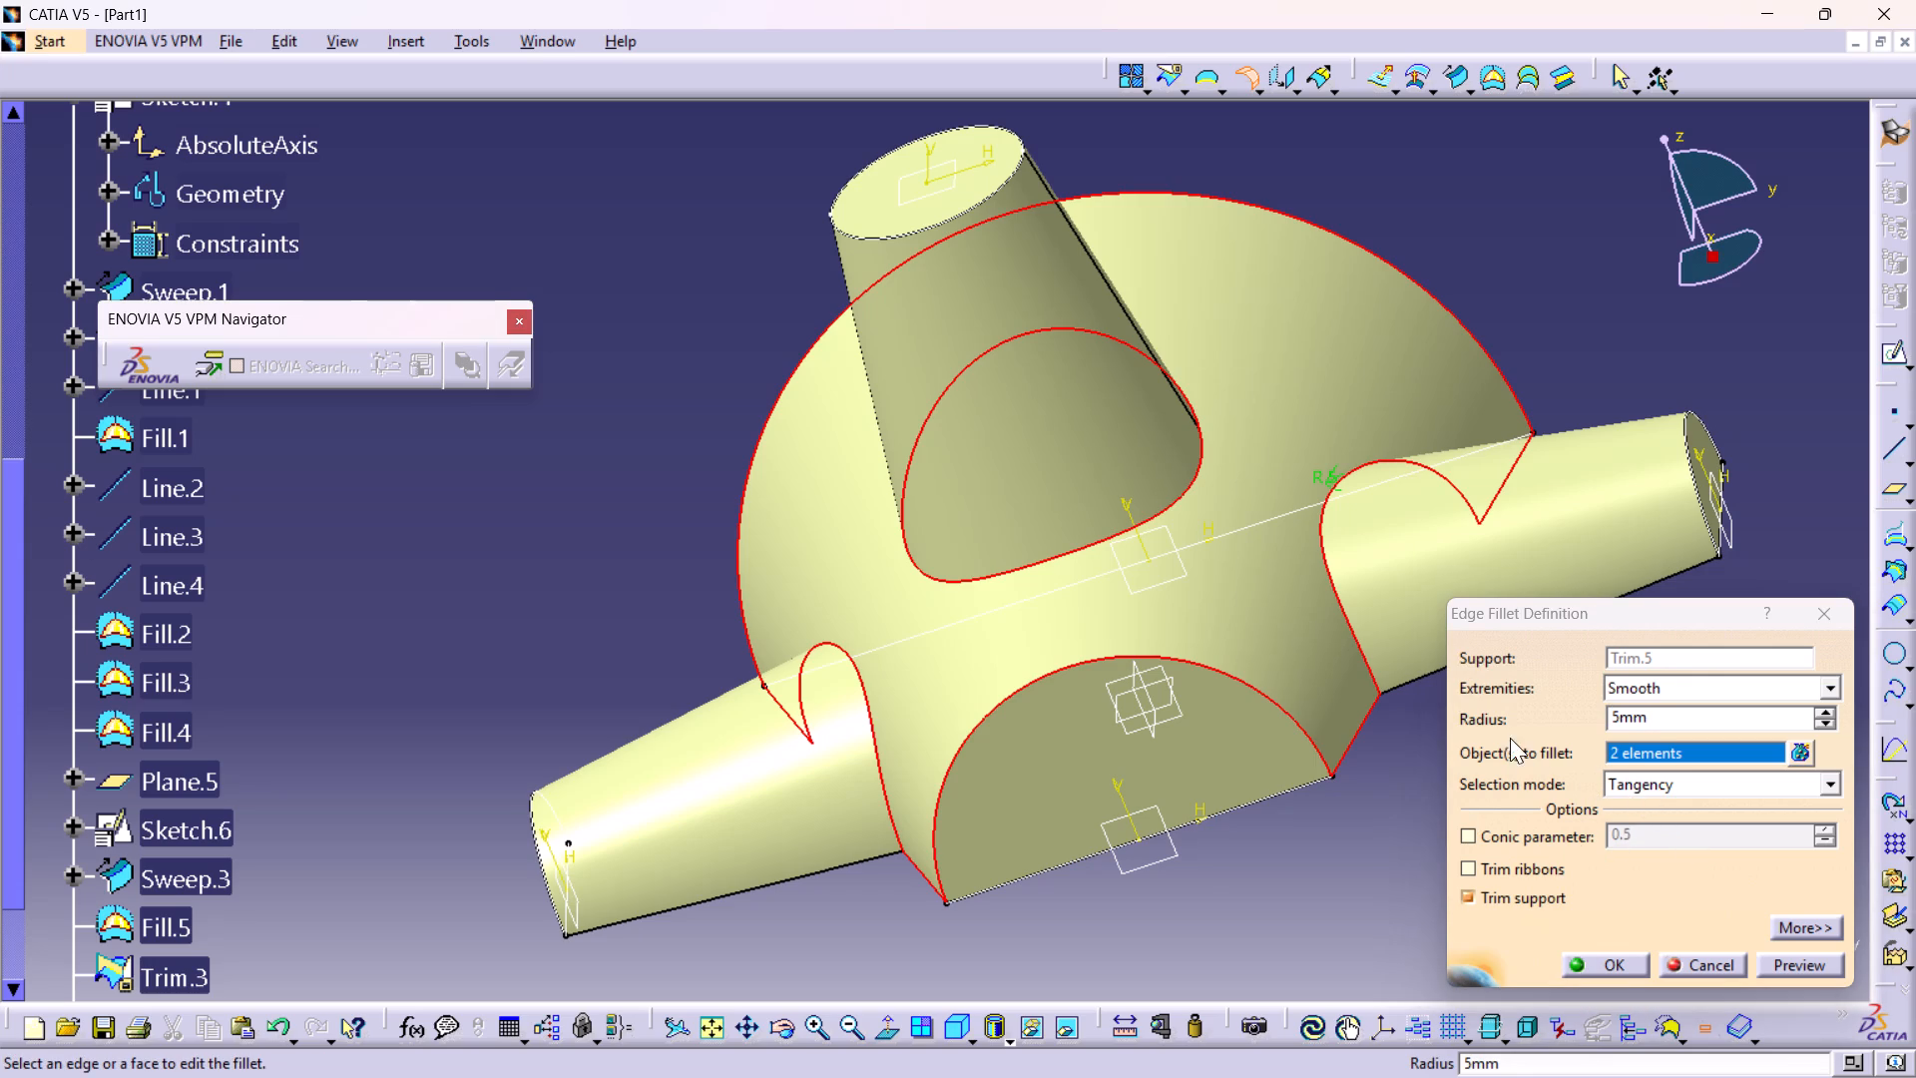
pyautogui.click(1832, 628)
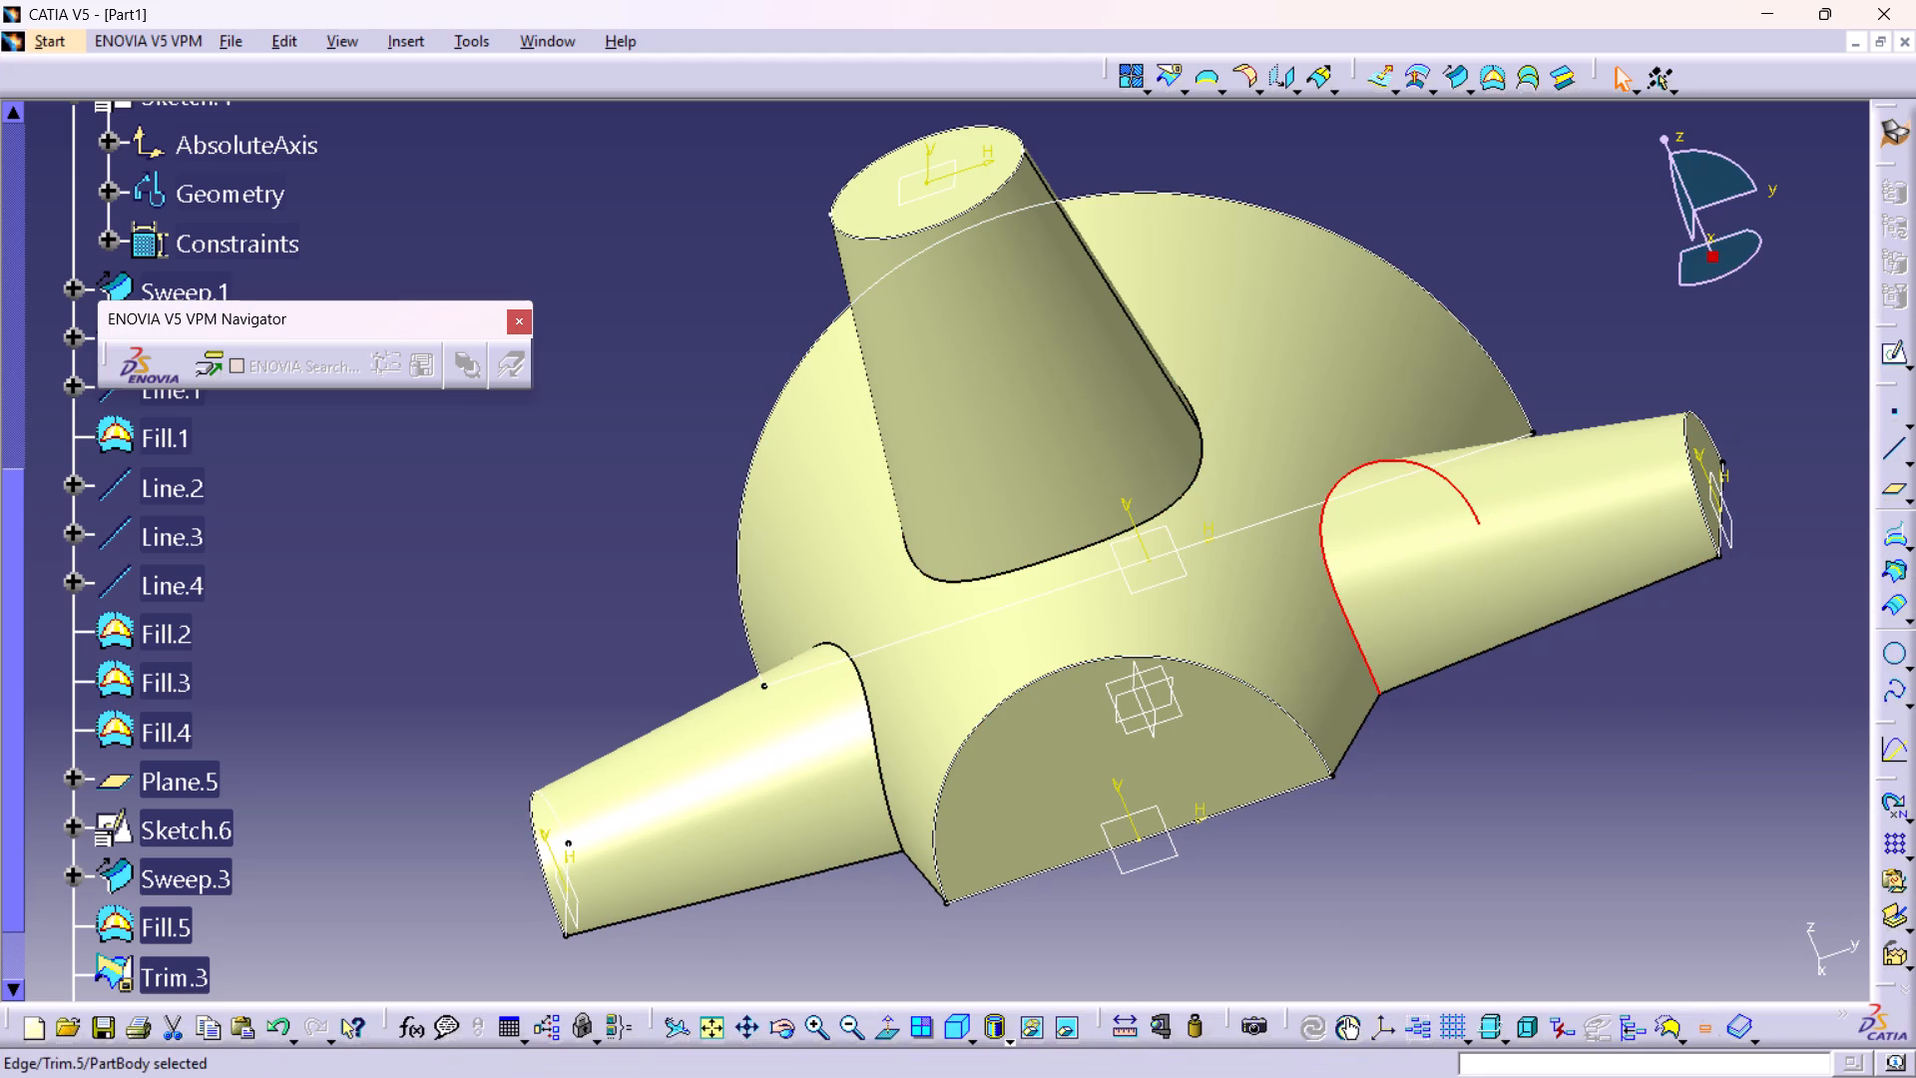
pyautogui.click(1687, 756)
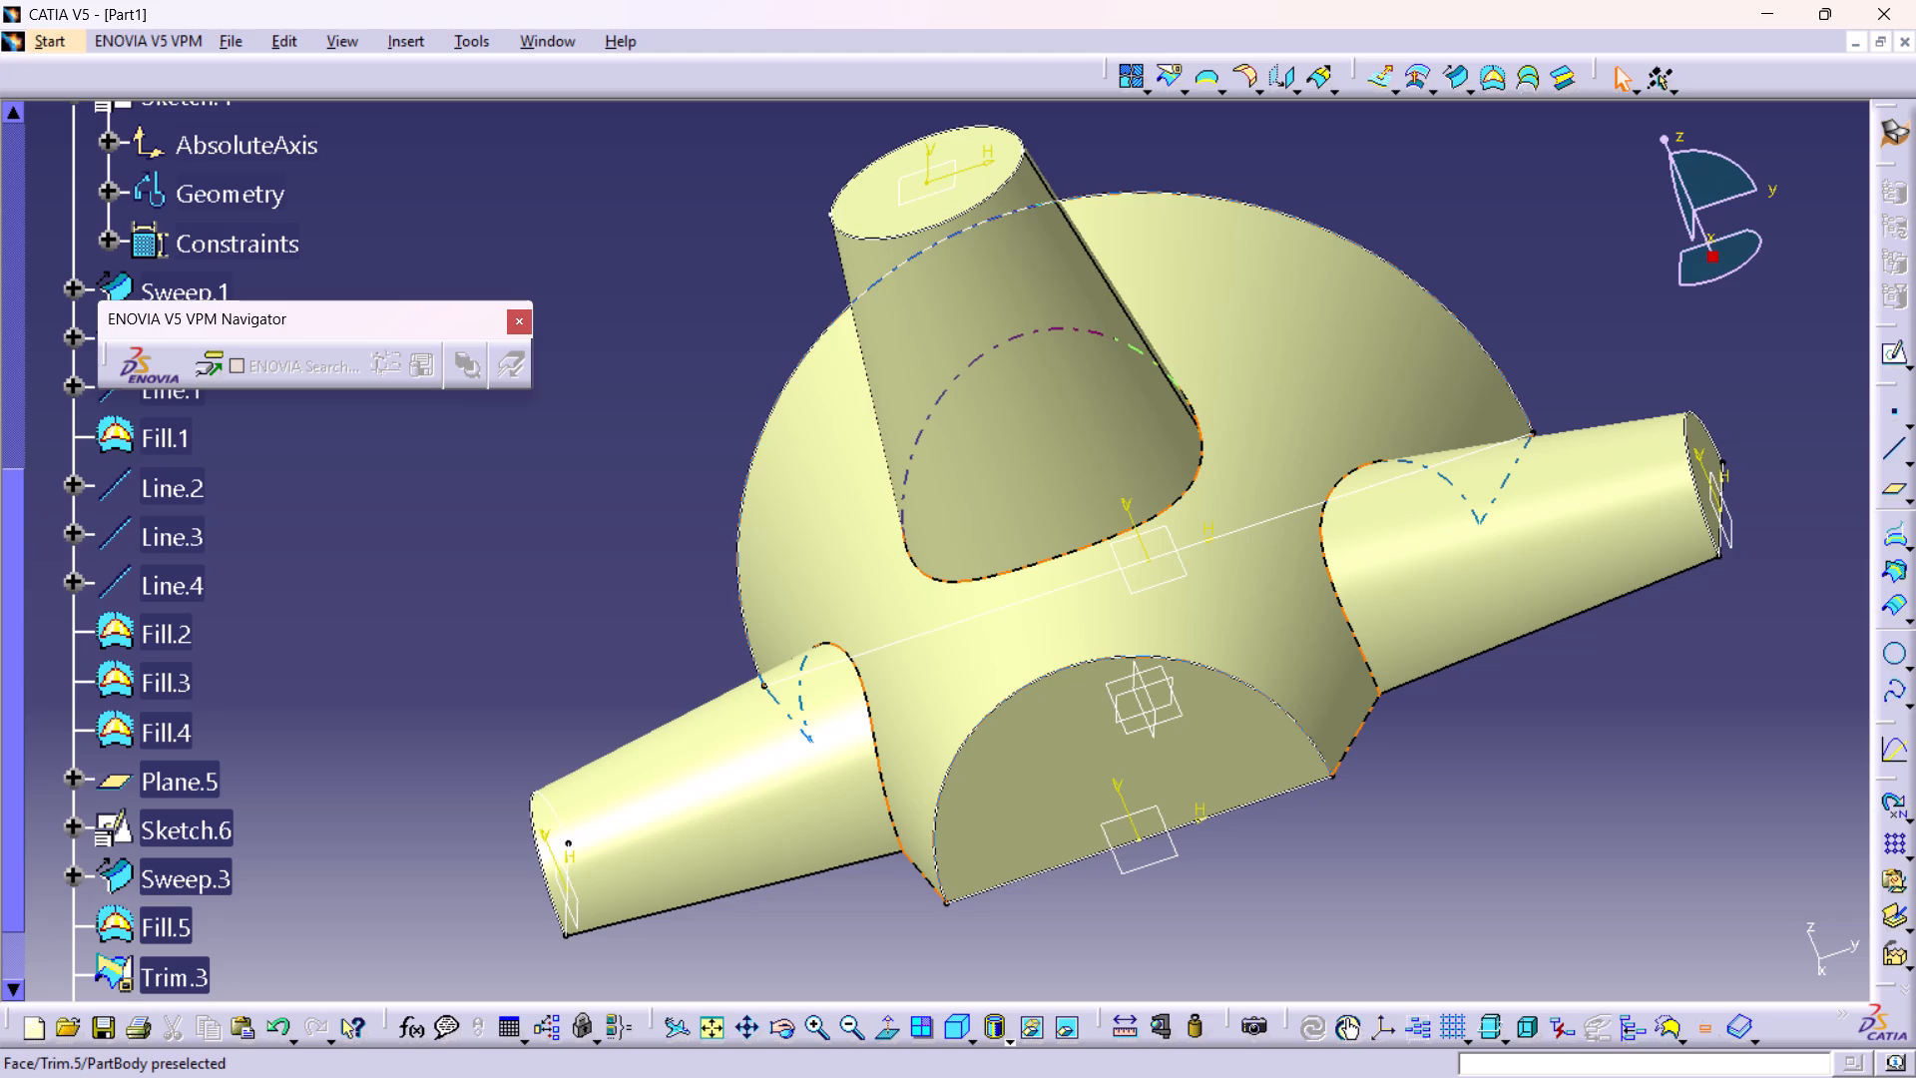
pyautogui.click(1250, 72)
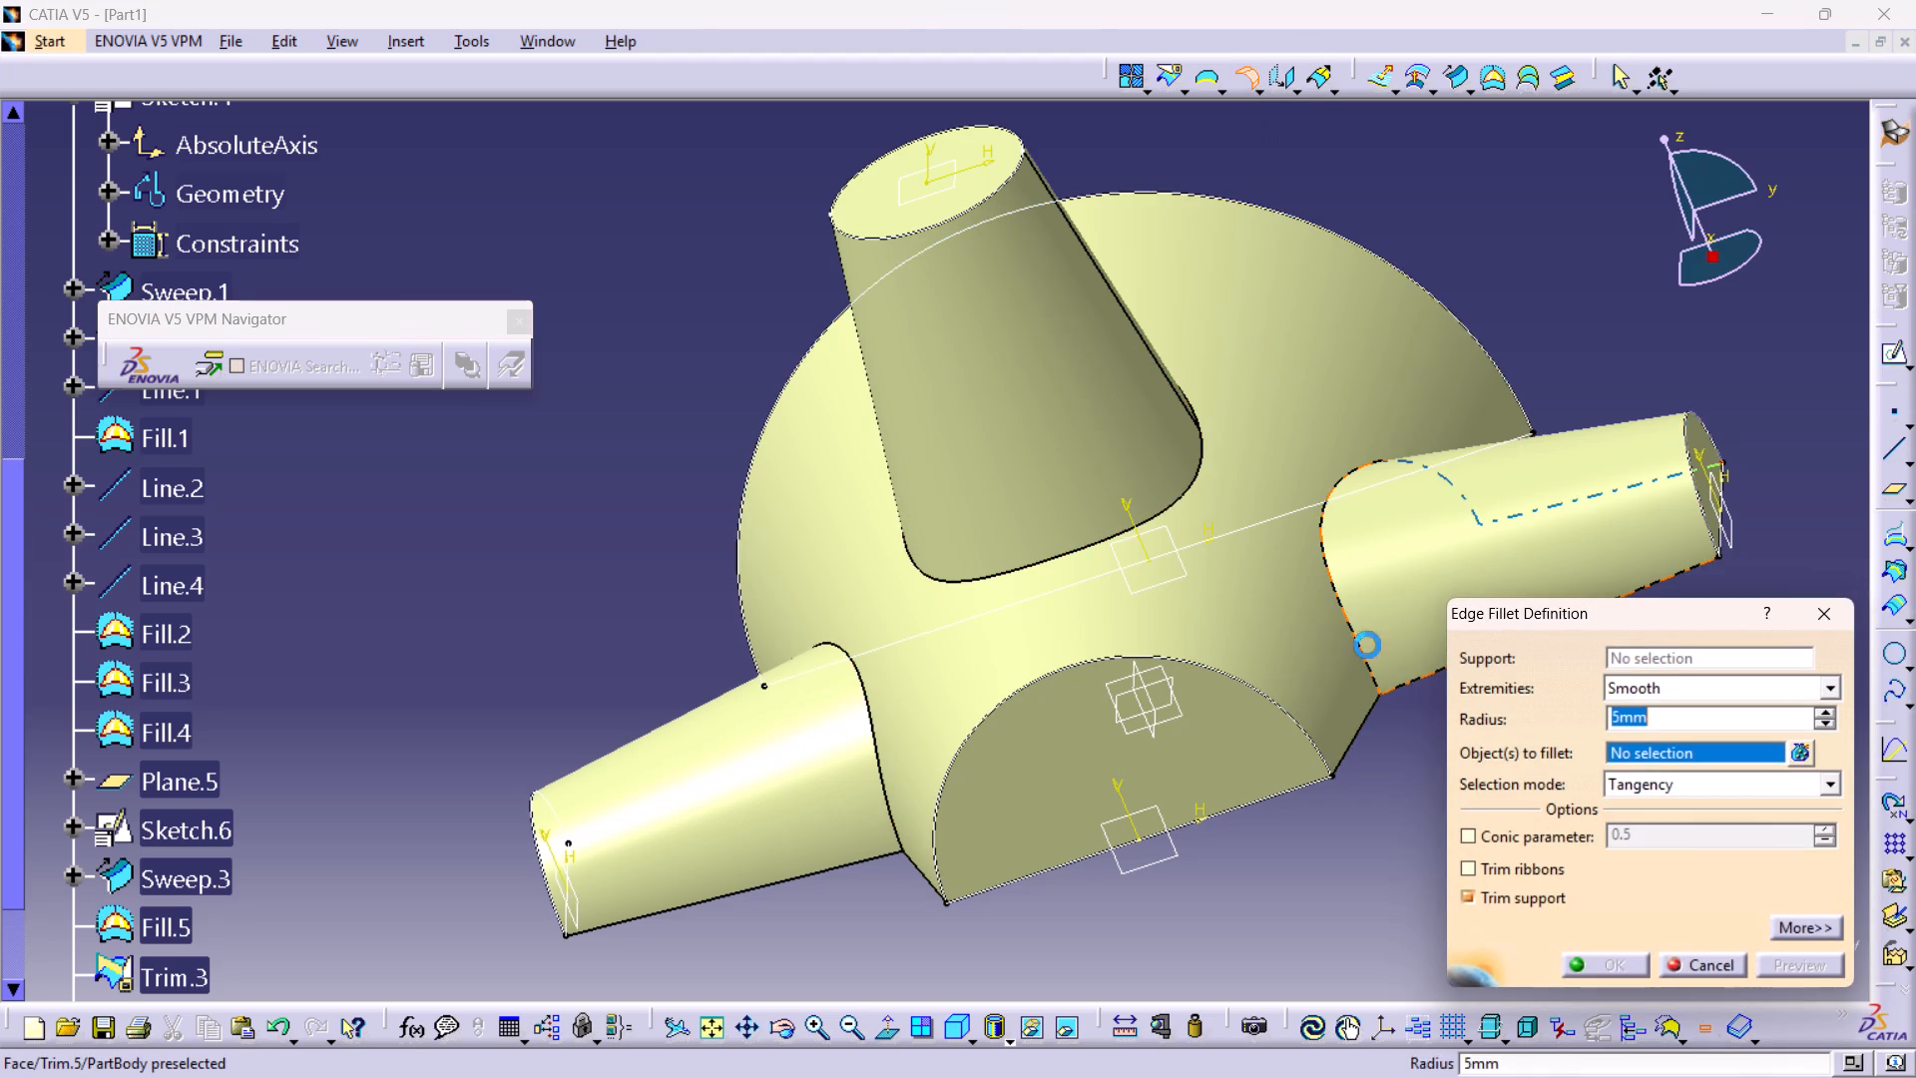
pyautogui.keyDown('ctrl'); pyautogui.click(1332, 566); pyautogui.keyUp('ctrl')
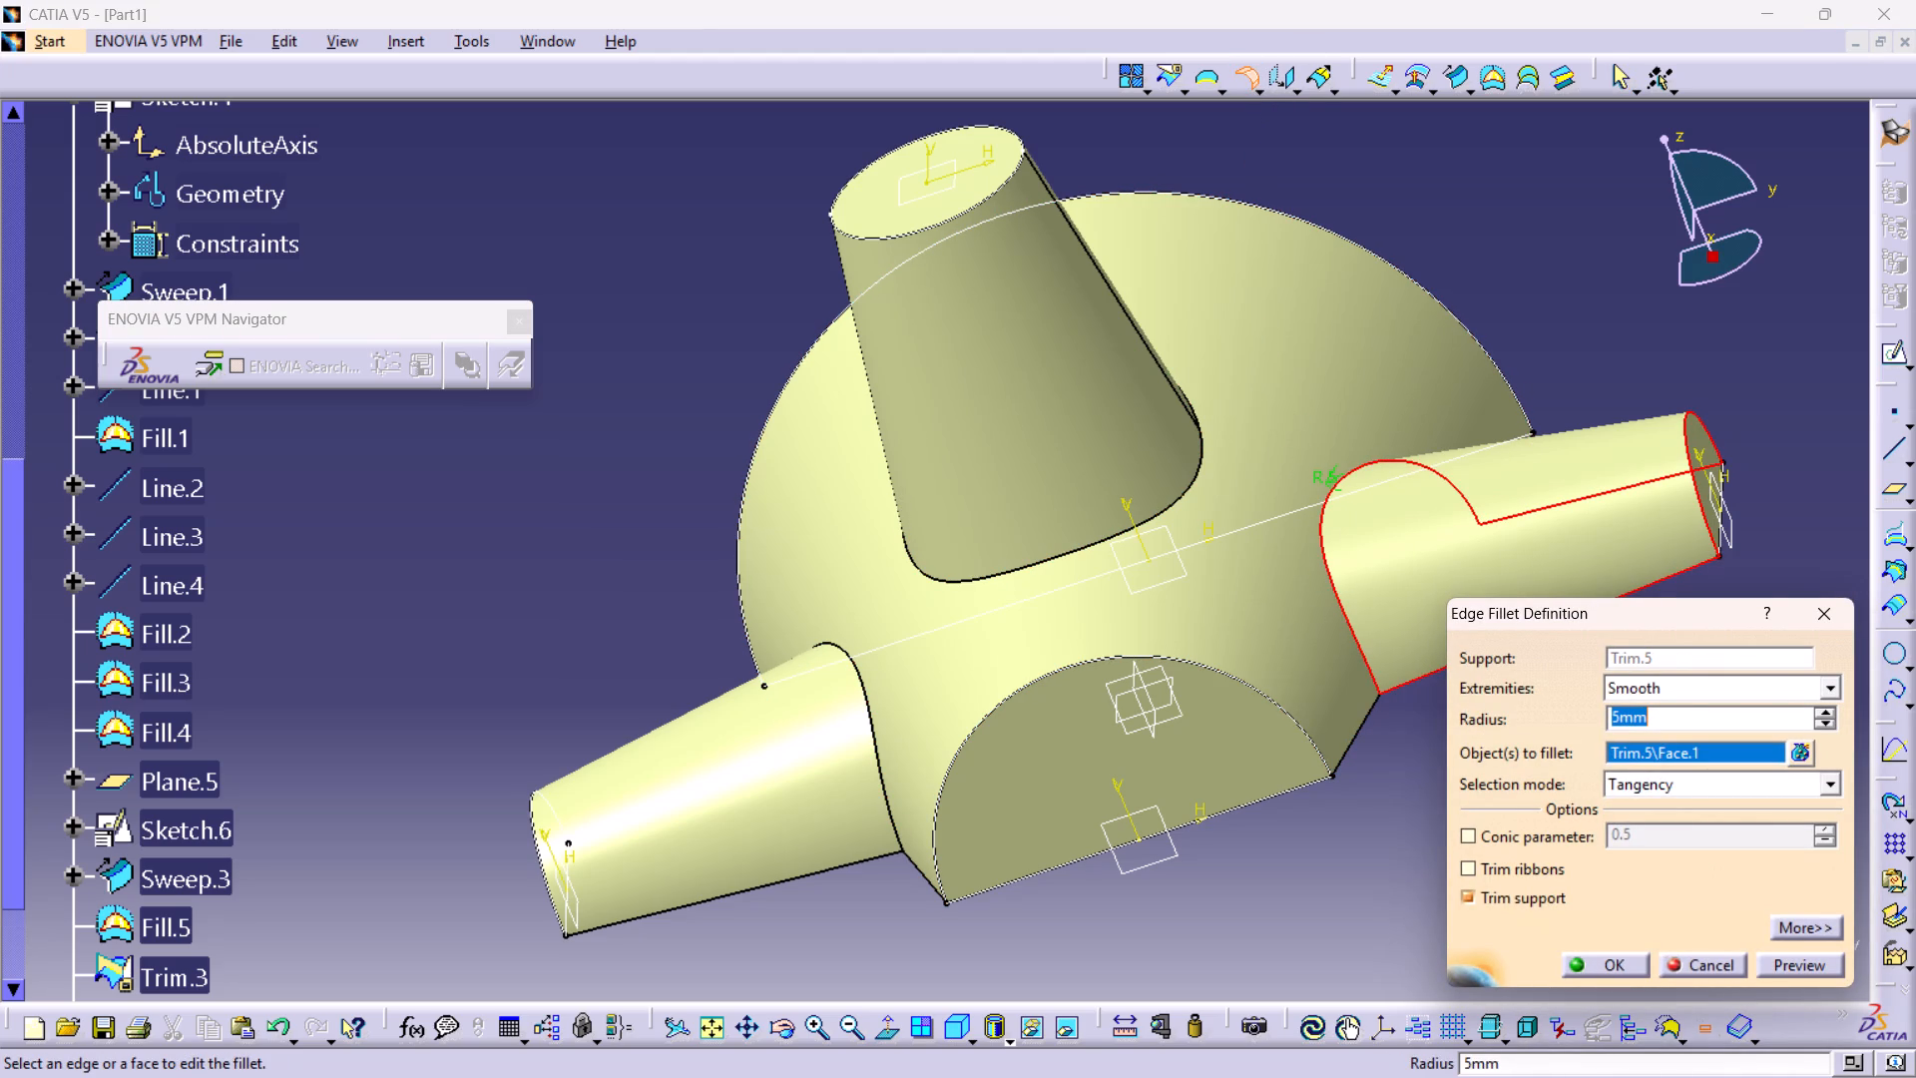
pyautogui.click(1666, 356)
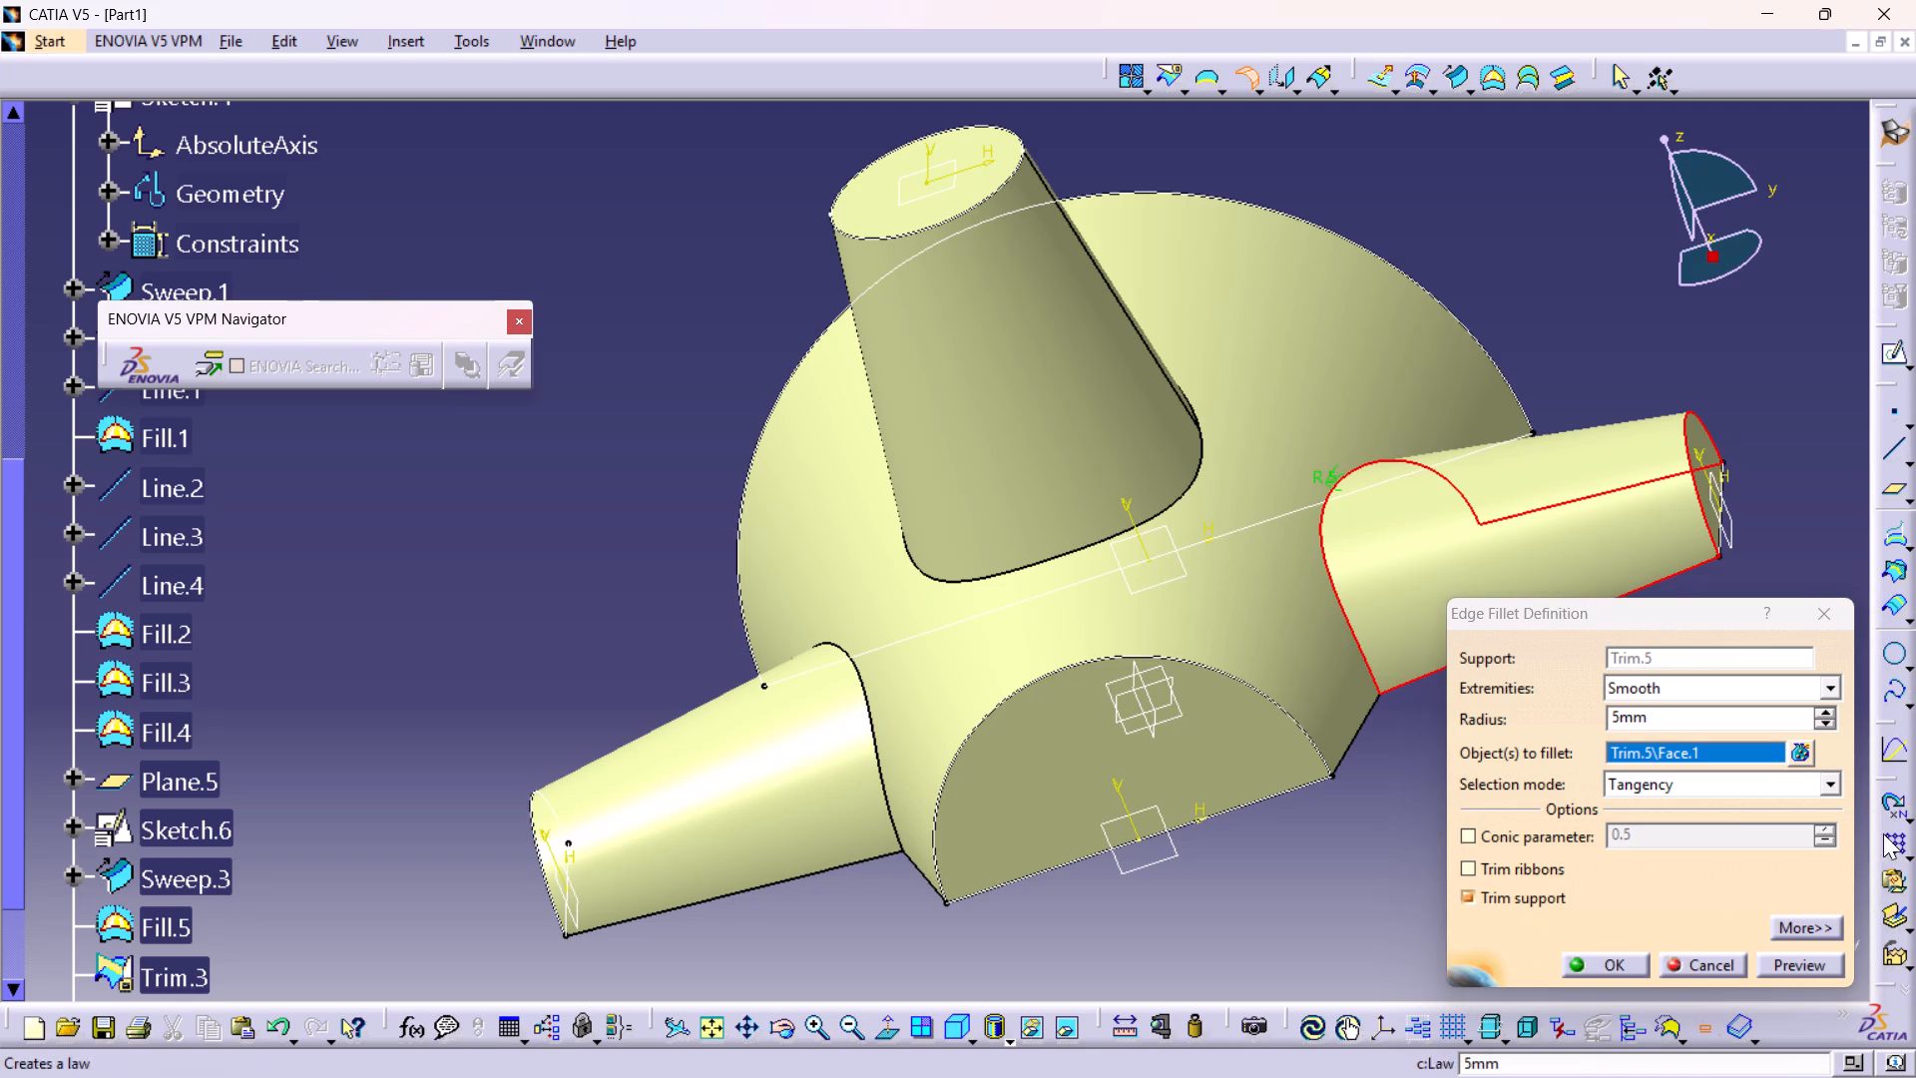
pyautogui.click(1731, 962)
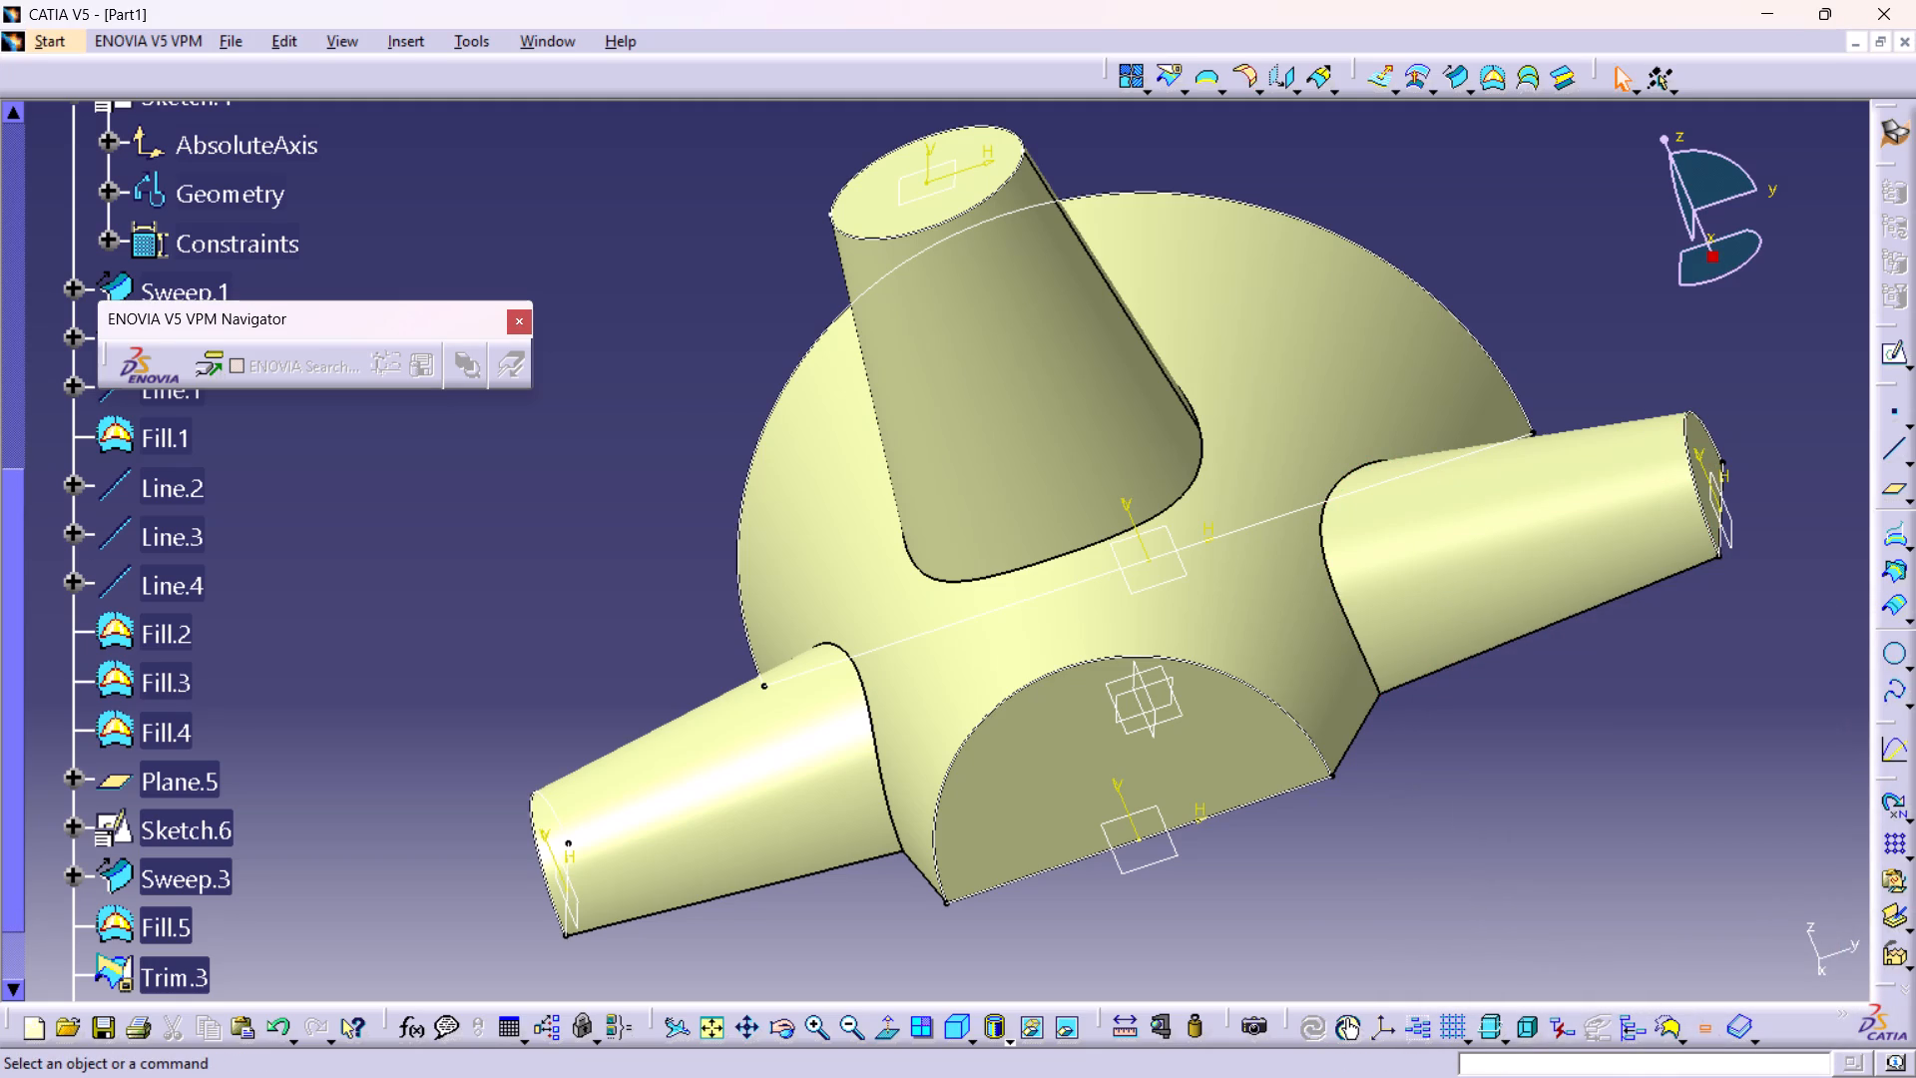
# Edge Fillet the three junction edges between the branches and the main body with a 5 mm radius, Smooth extremities and Tangency selection mode.
pyautogui.moveTo(1260, 47); pyautogui.dragTo(1258, 67)
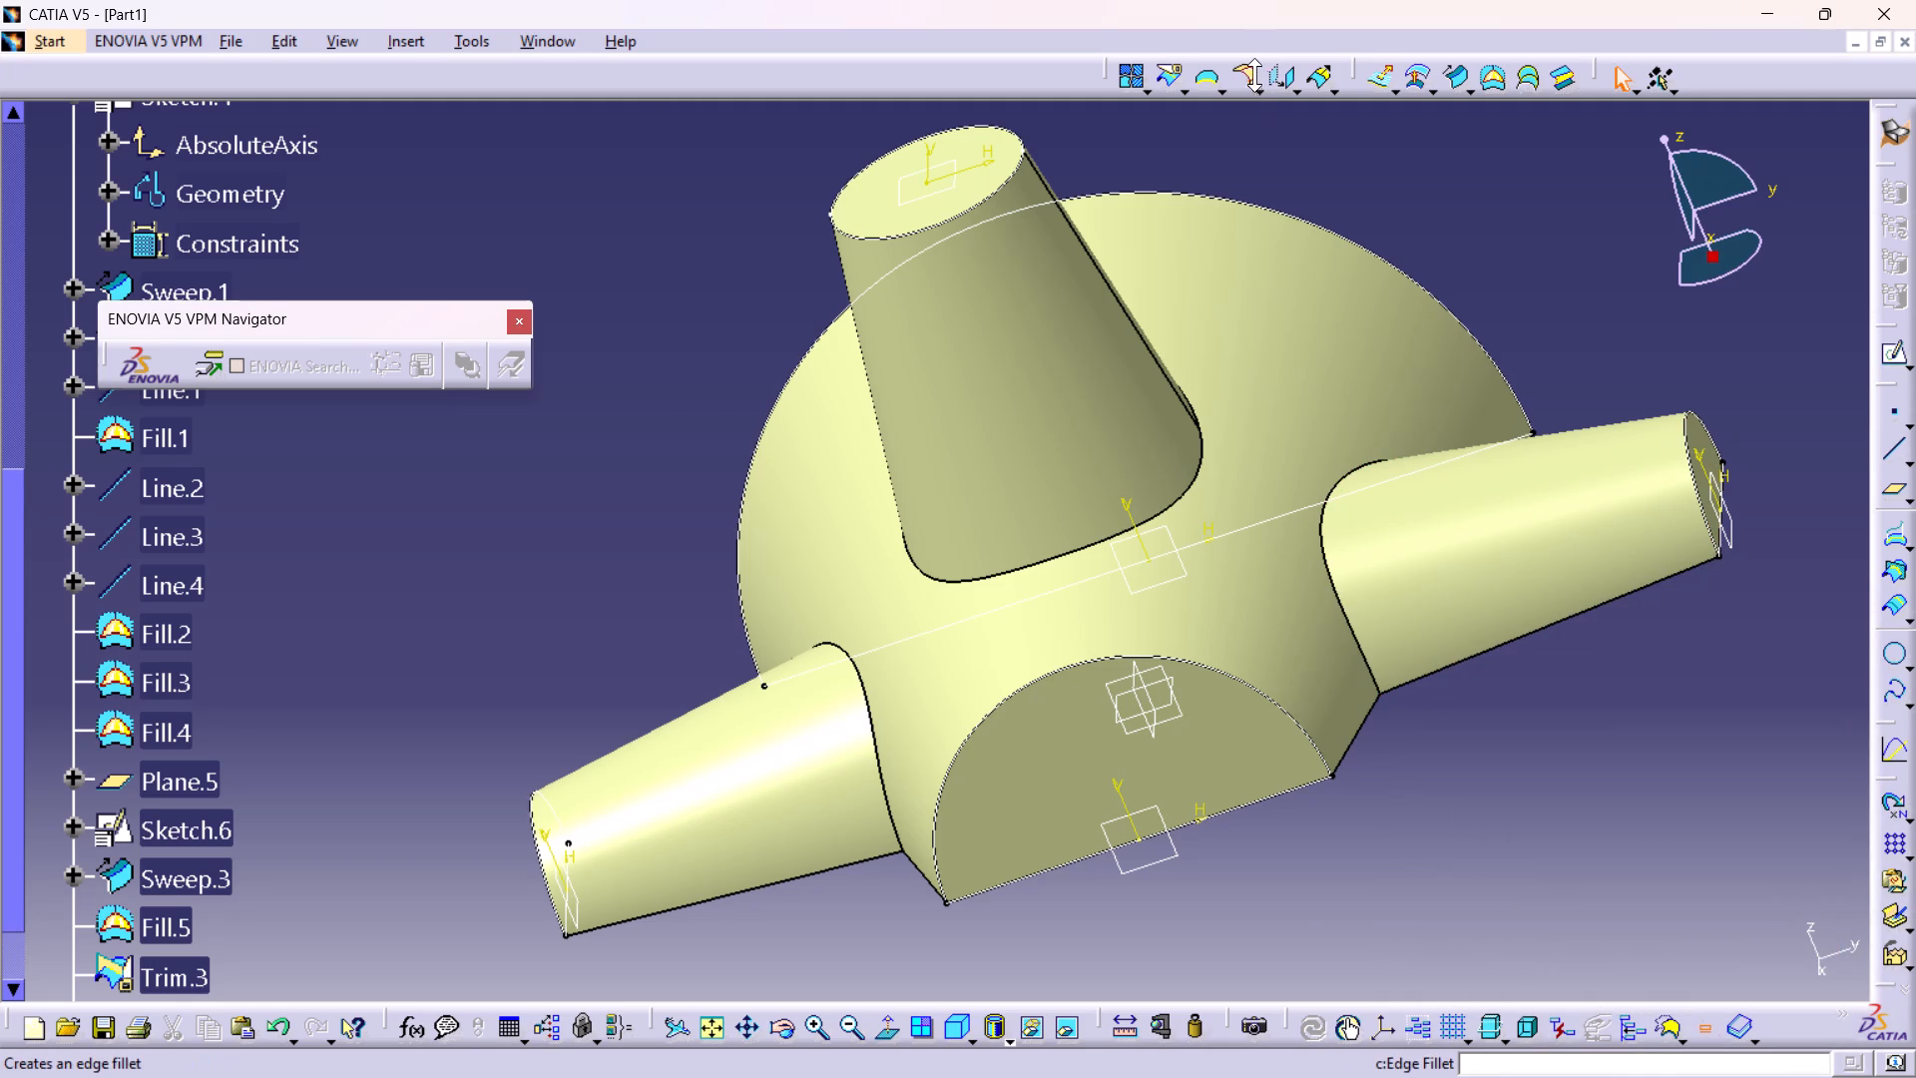
pyautogui.click(1248, 65)
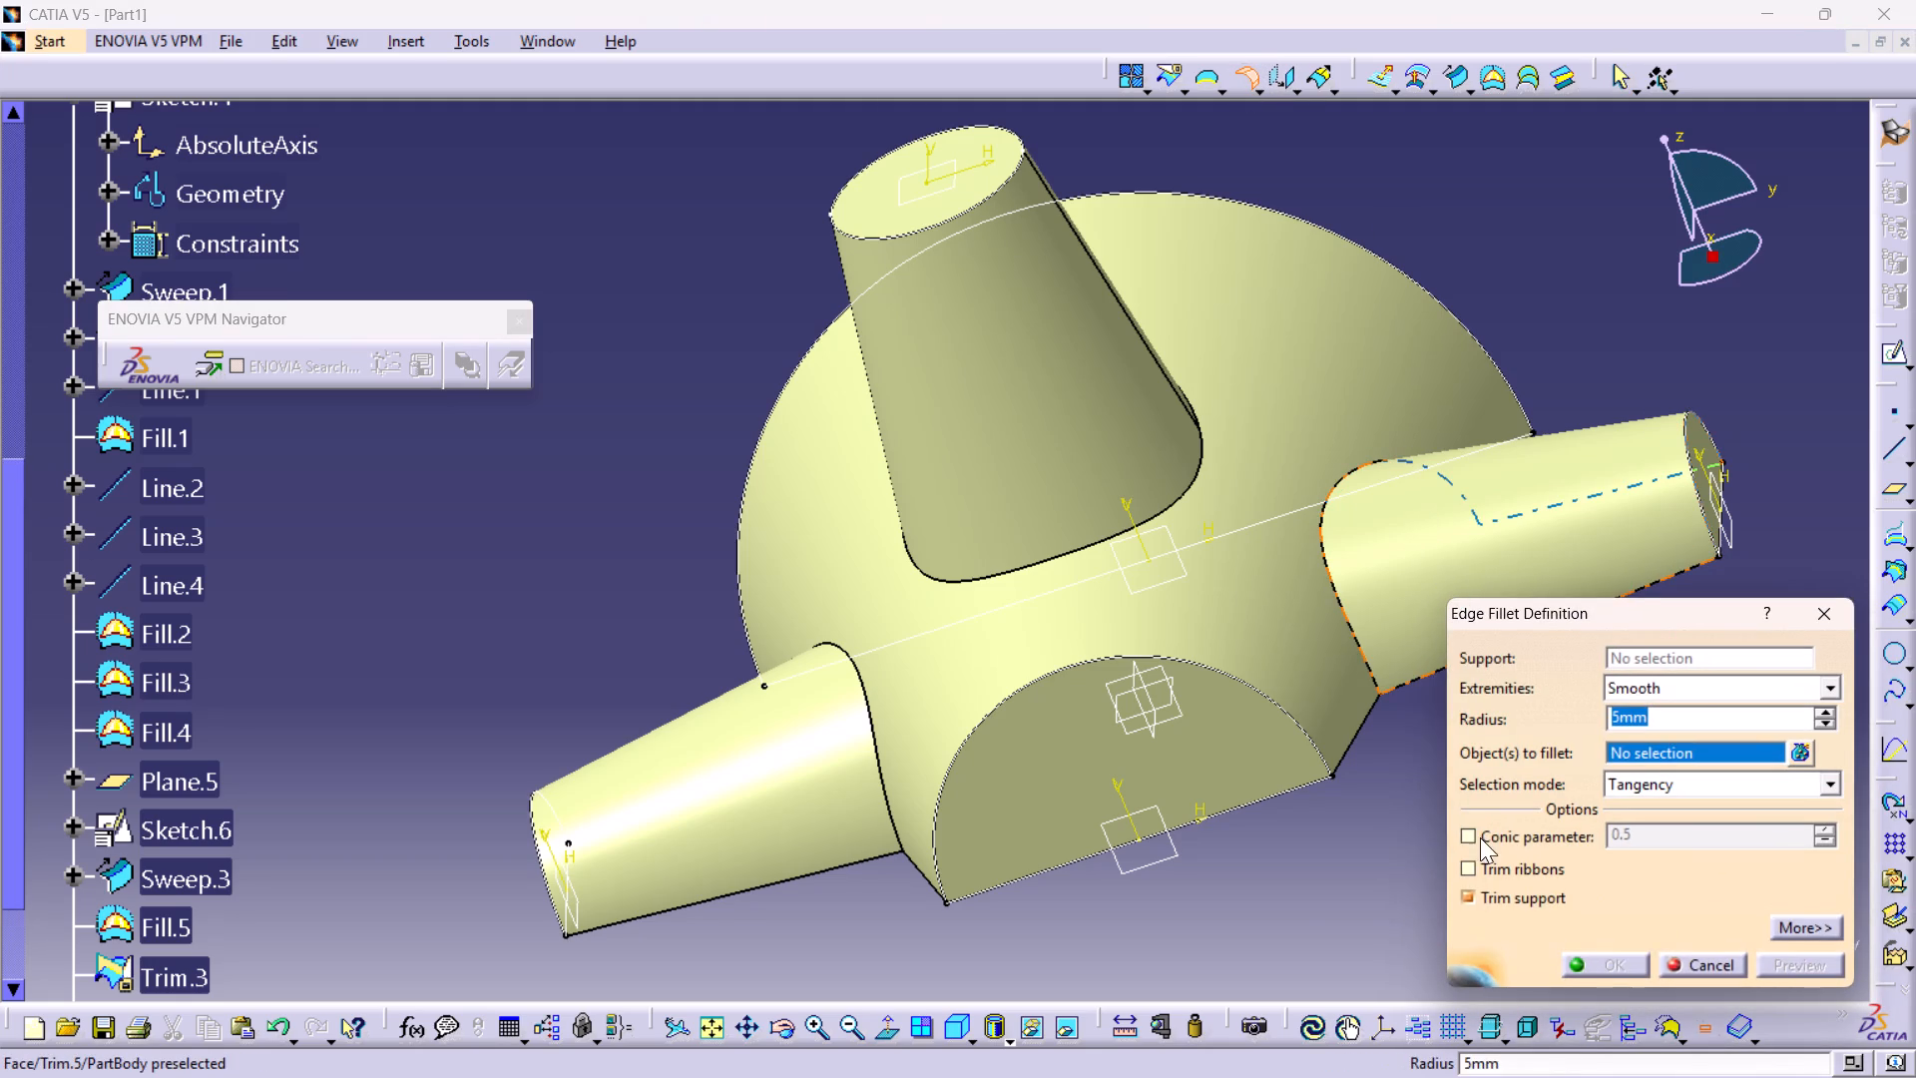
pyautogui.keyDown('ctrl'); pyautogui.click(1344, 603); pyautogui.keyUp('ctrl')
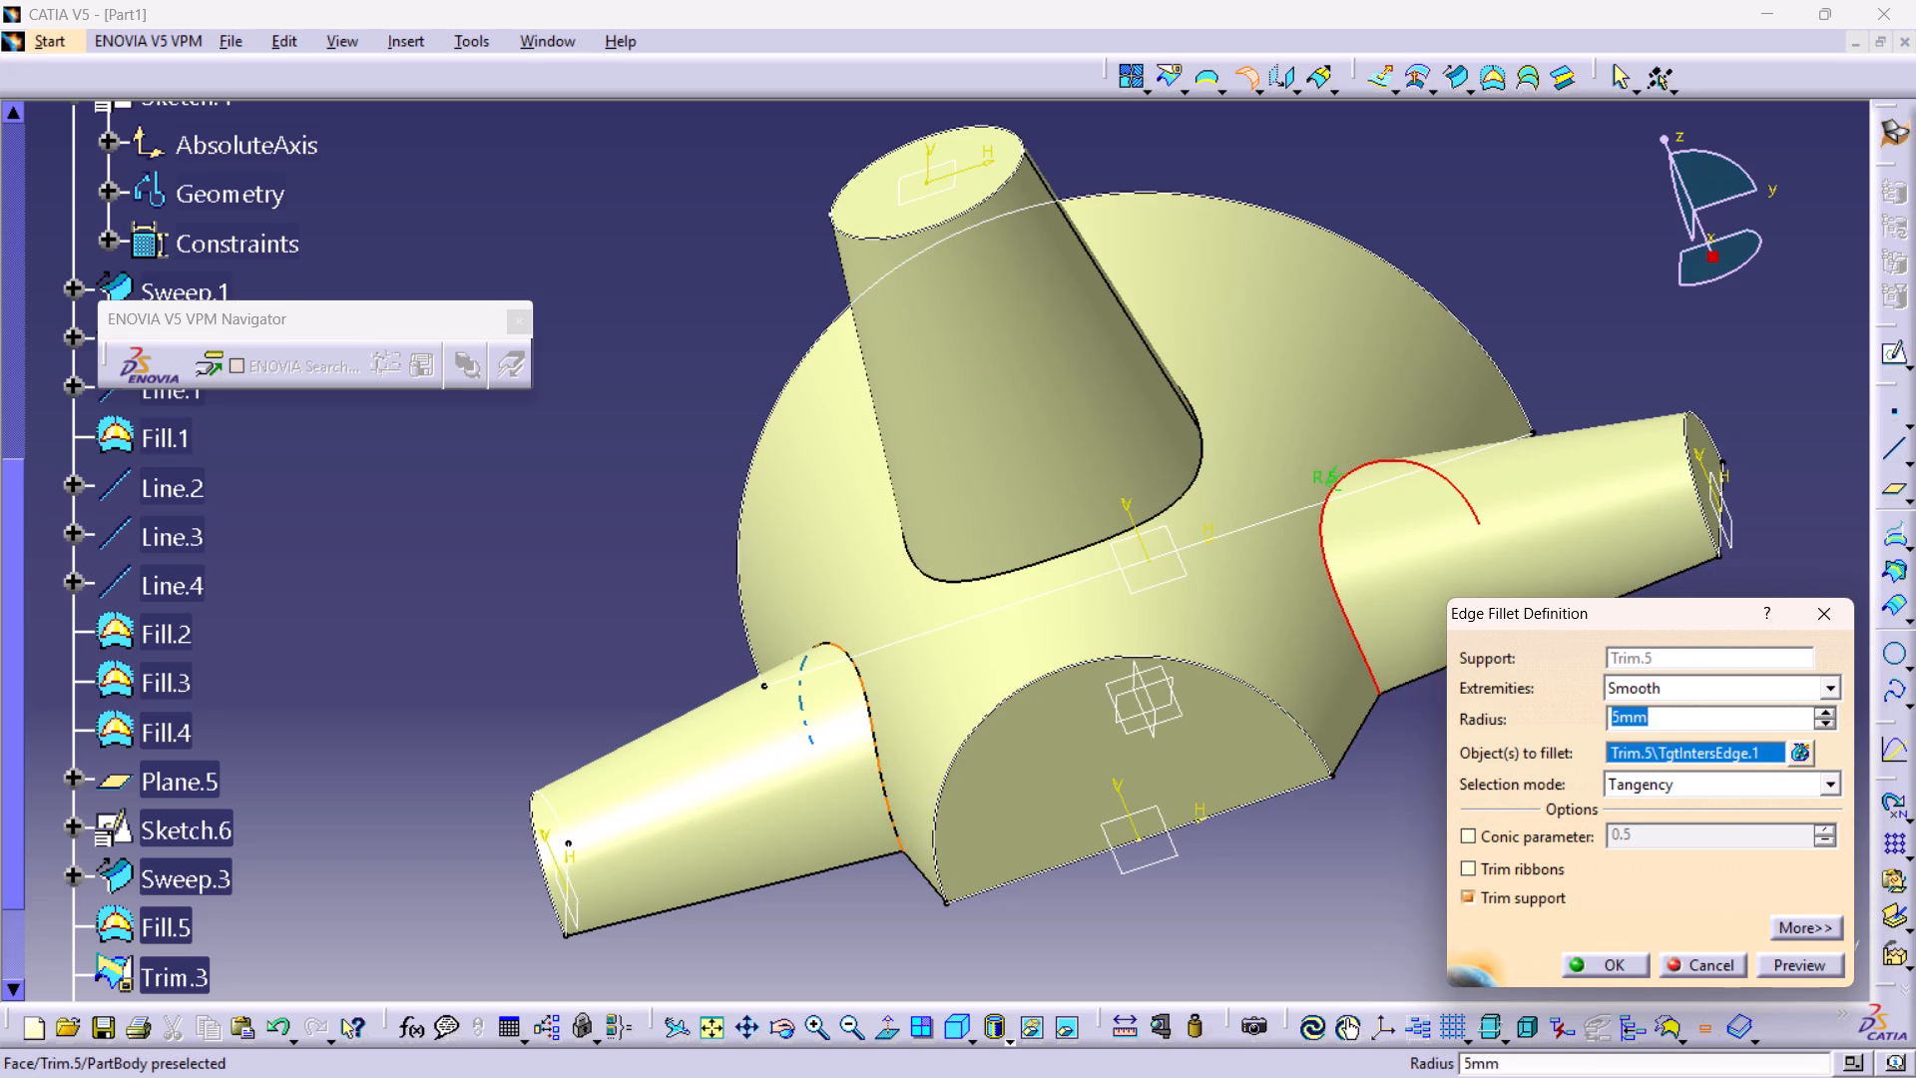
pyautogui.keyDown('ctrl'); pyautogui.click(857, 680); pyautogui.keyUp('ctrl')
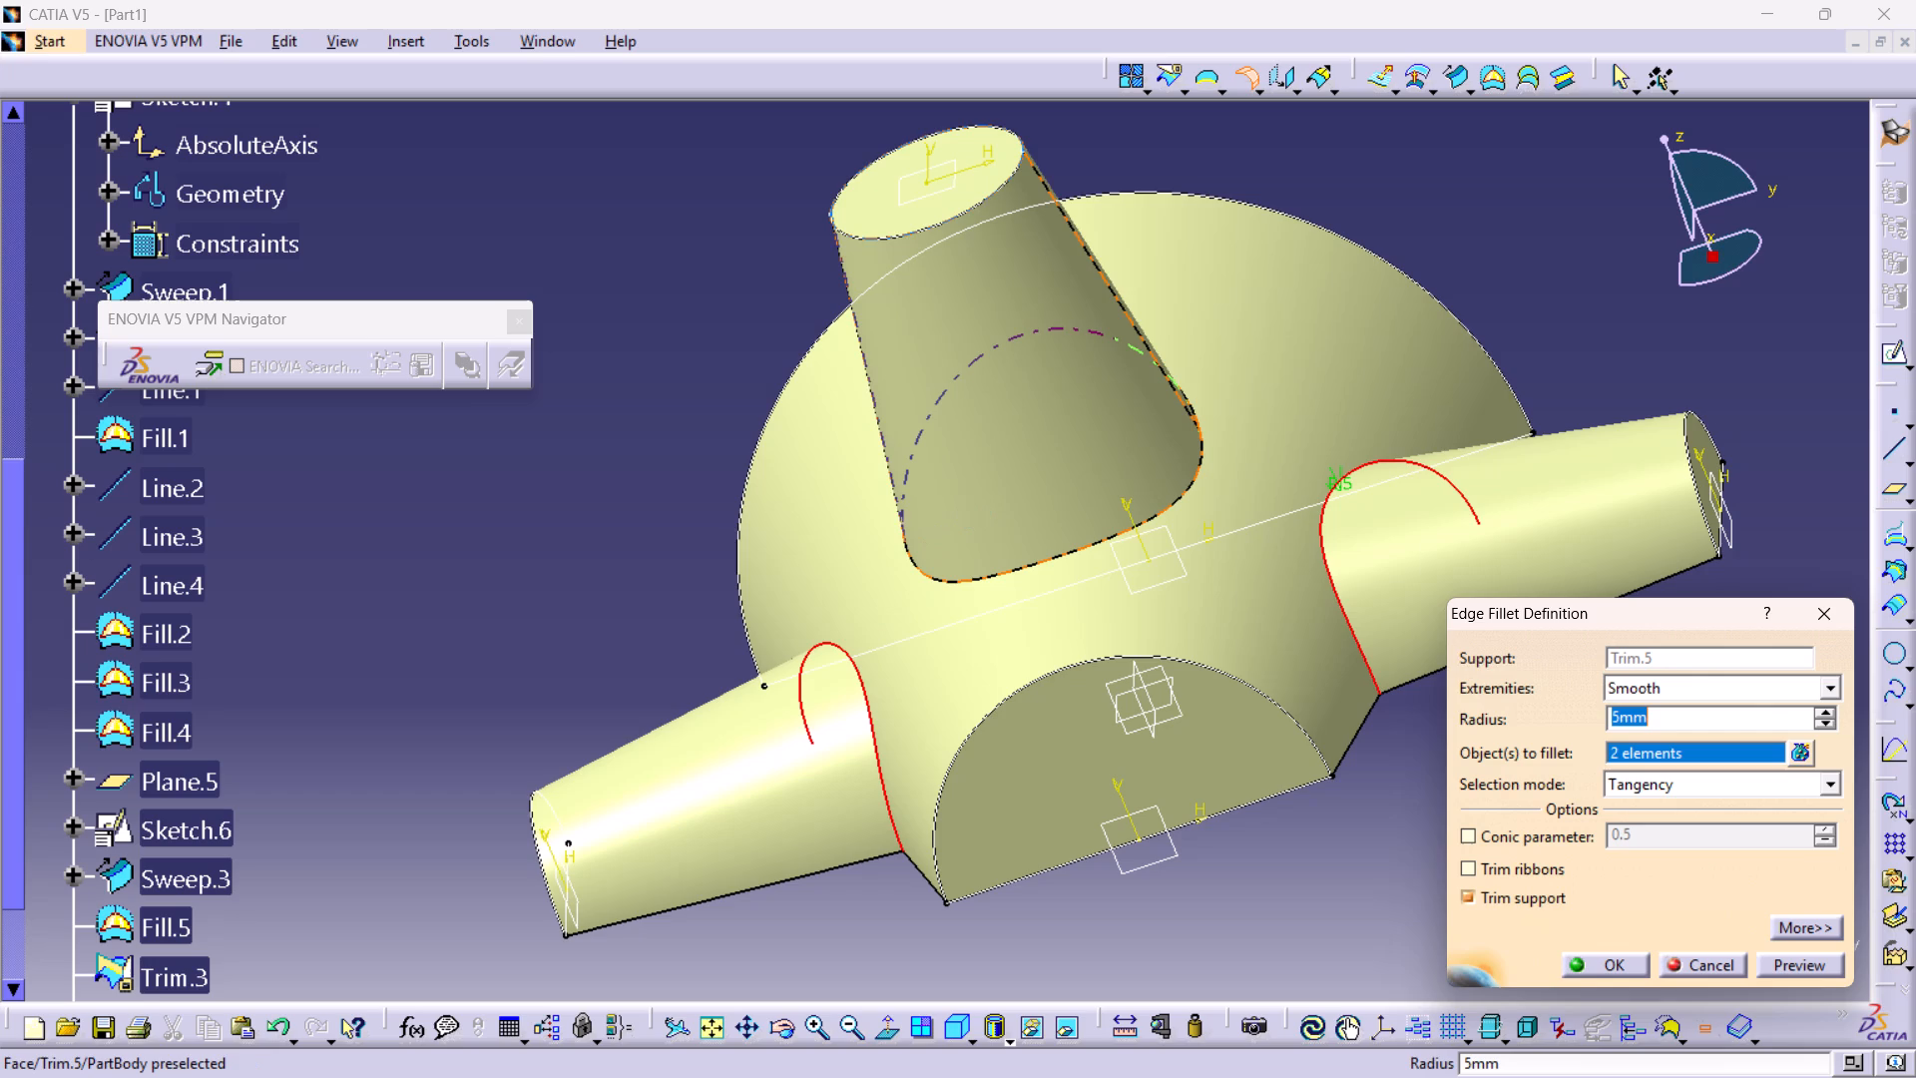
pyautogui.keyDown('ctrl'); pyautogui.click(1007, 572); pyautogui.keyUp('ctrl')
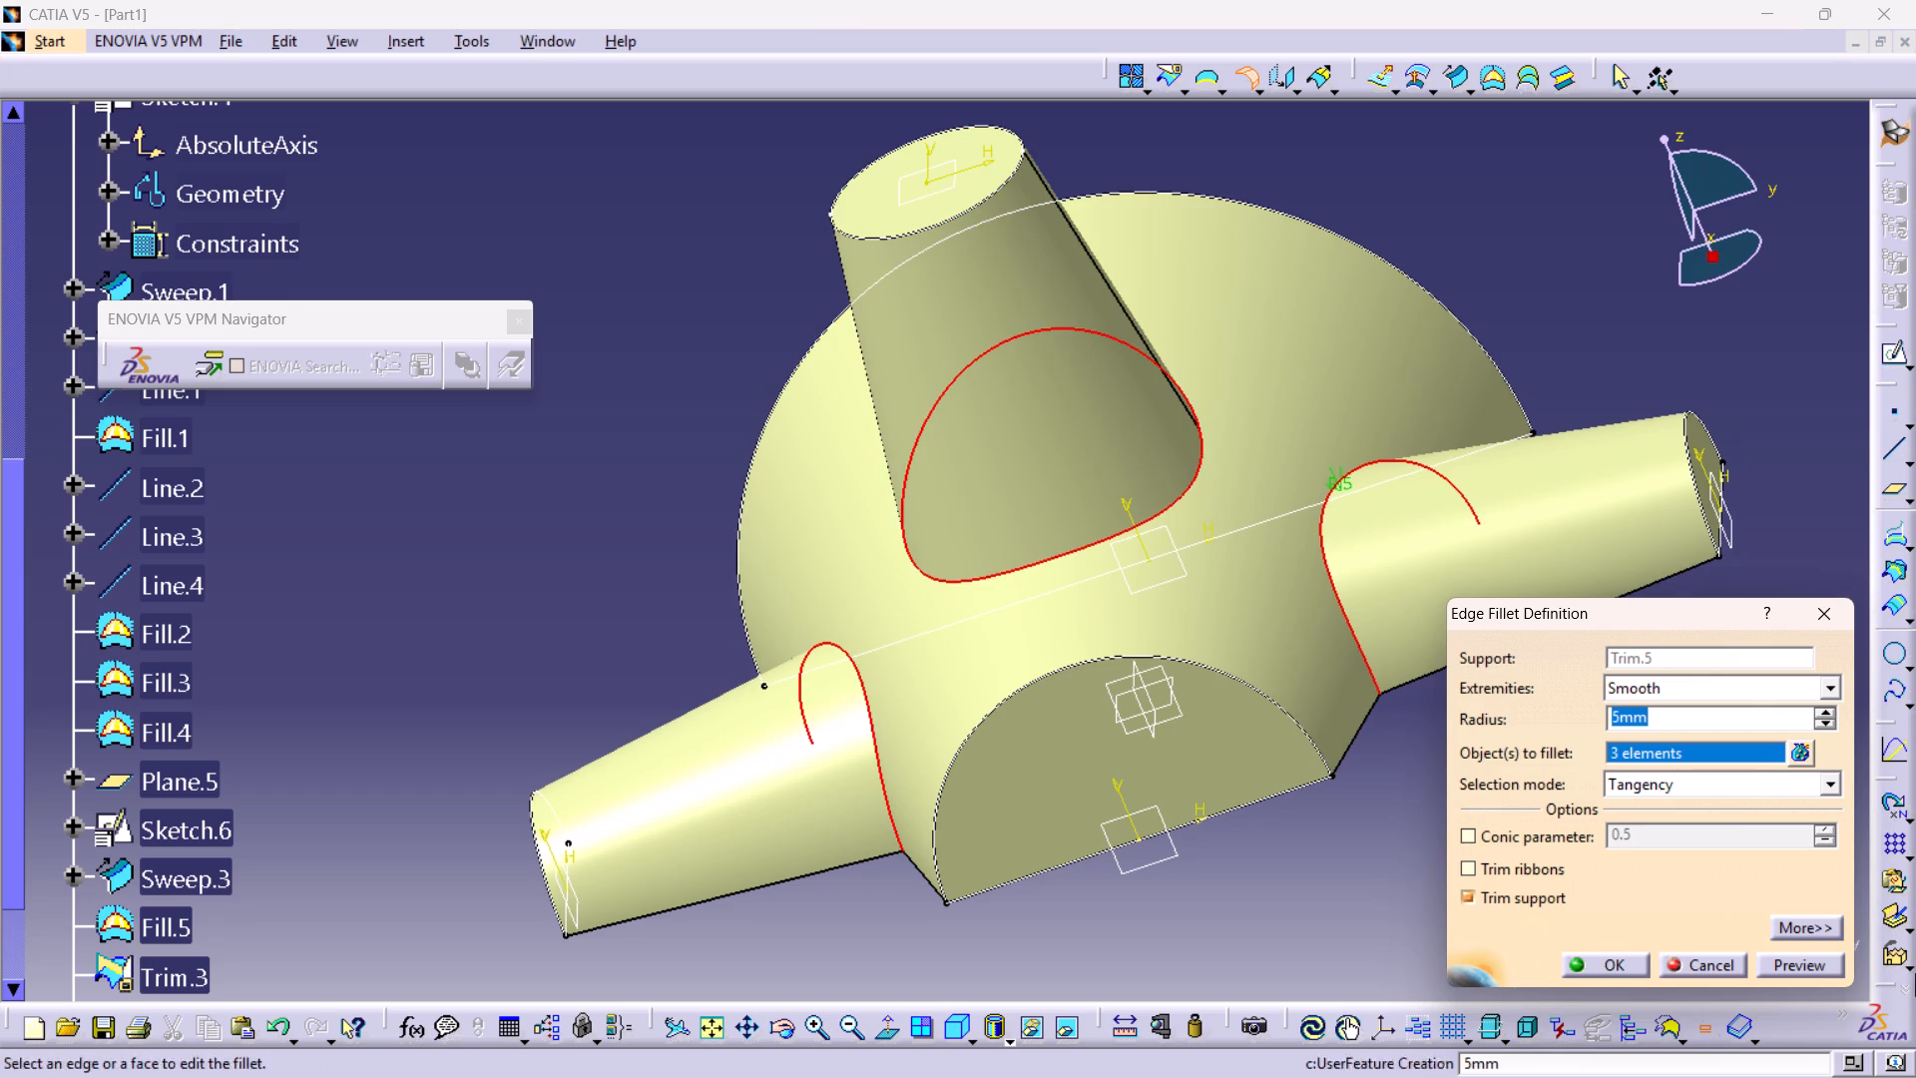
pyautogui.click(1806, 958)
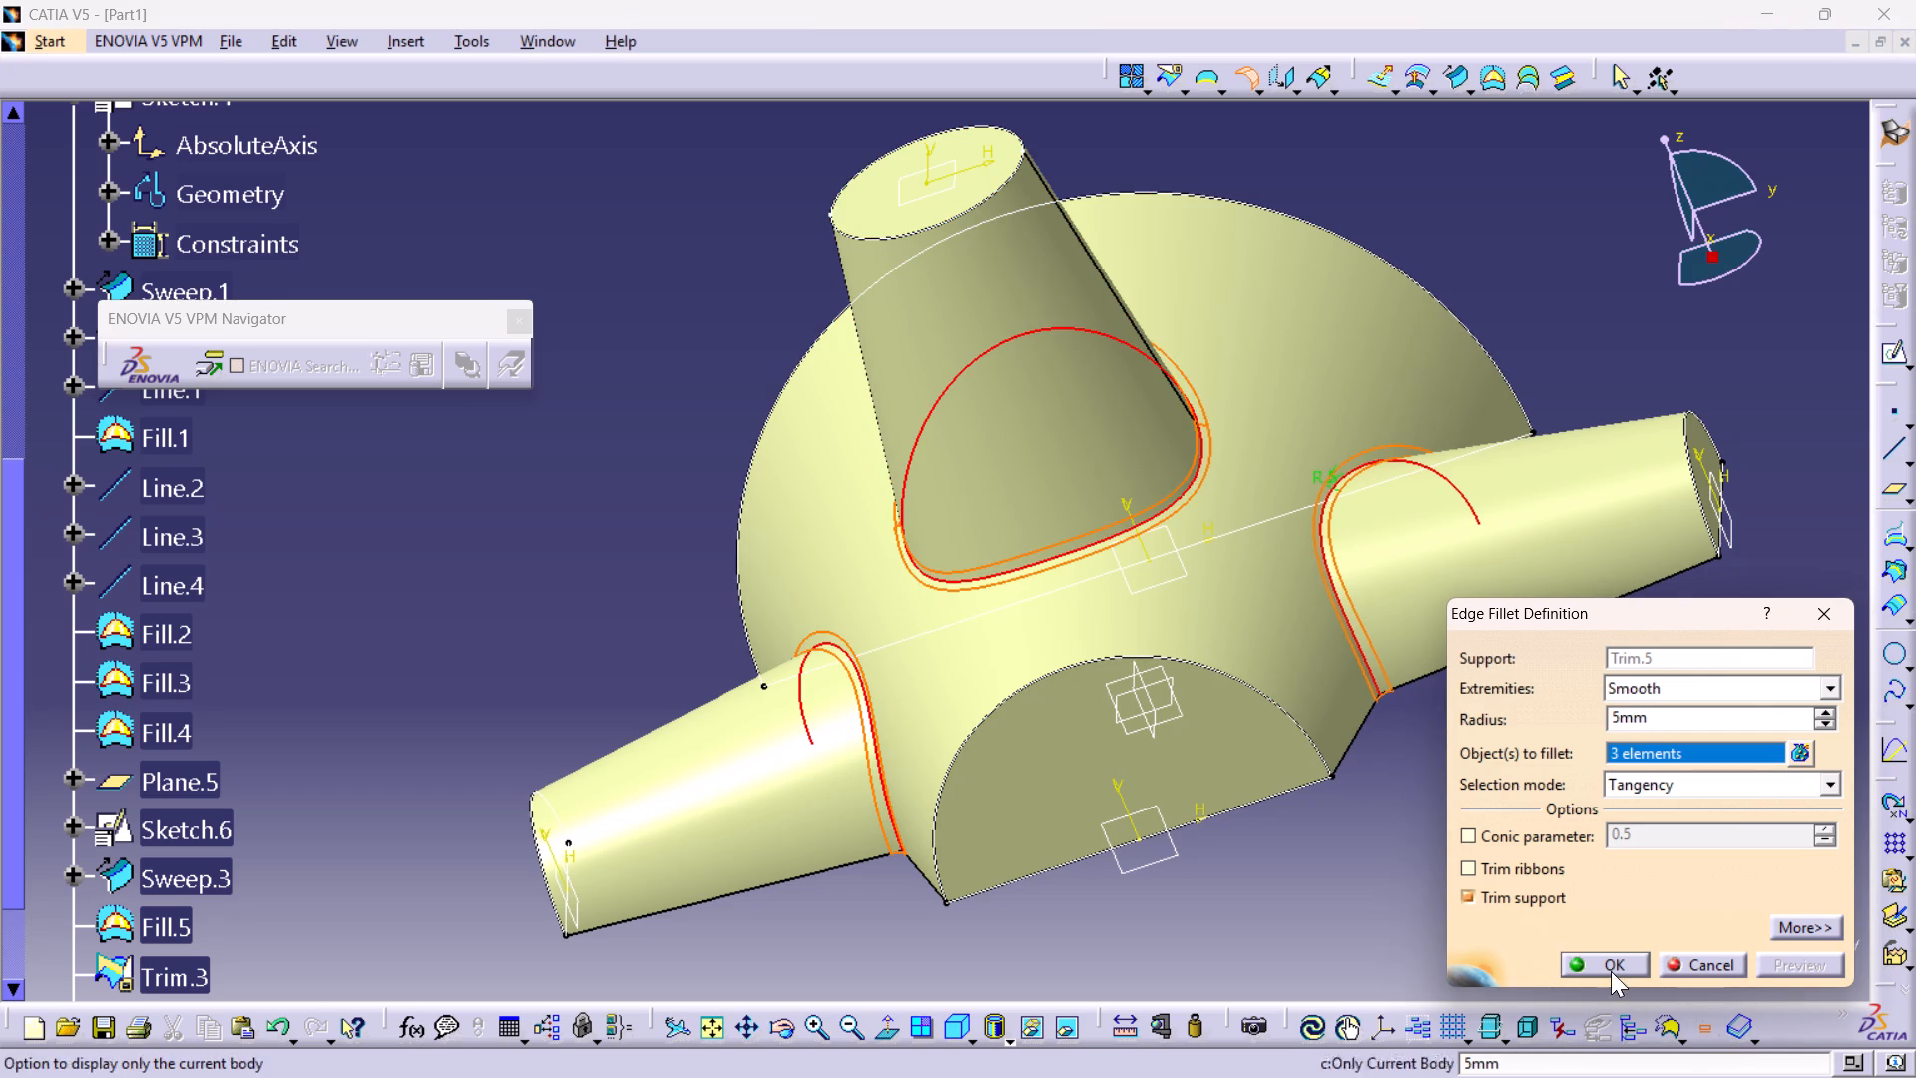
pyautogui.click(1602, 959)
pyautogui.click(1649, 1006)
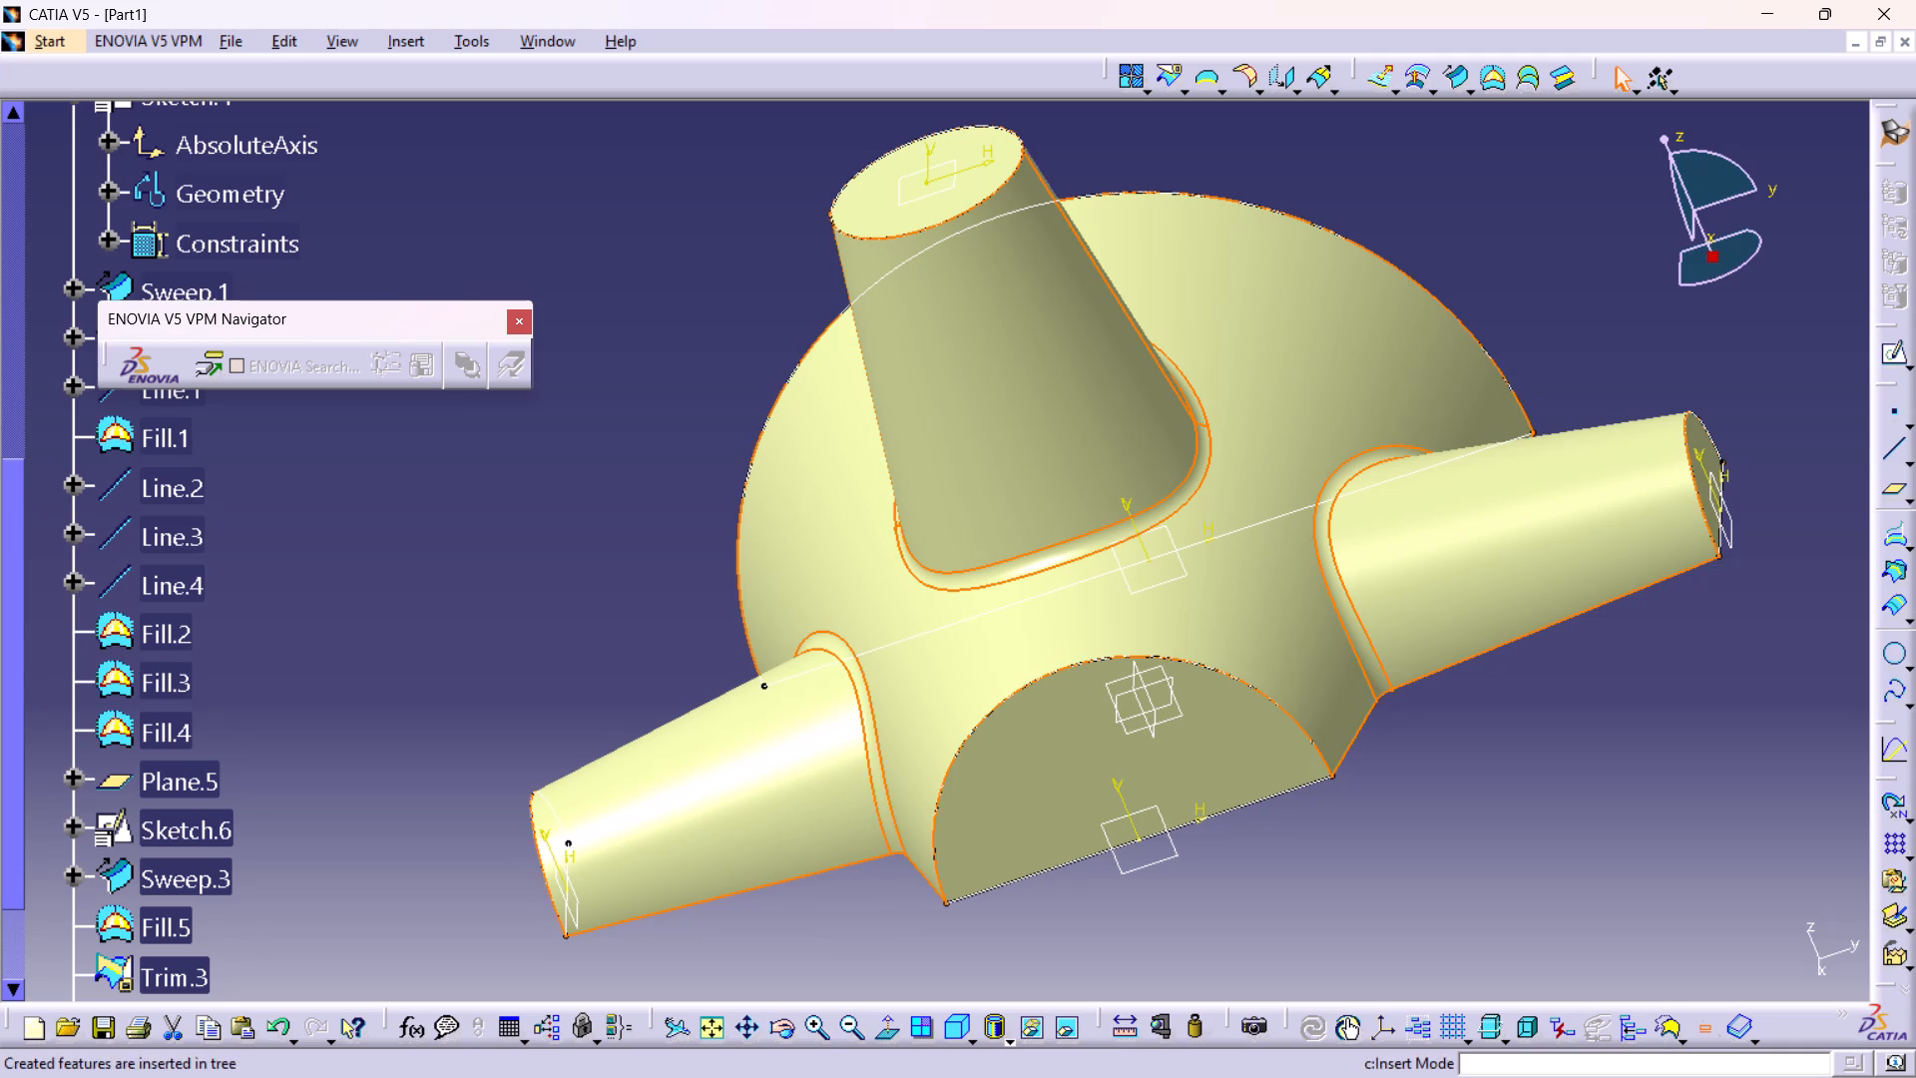
pyautogui.click(1544, 910)
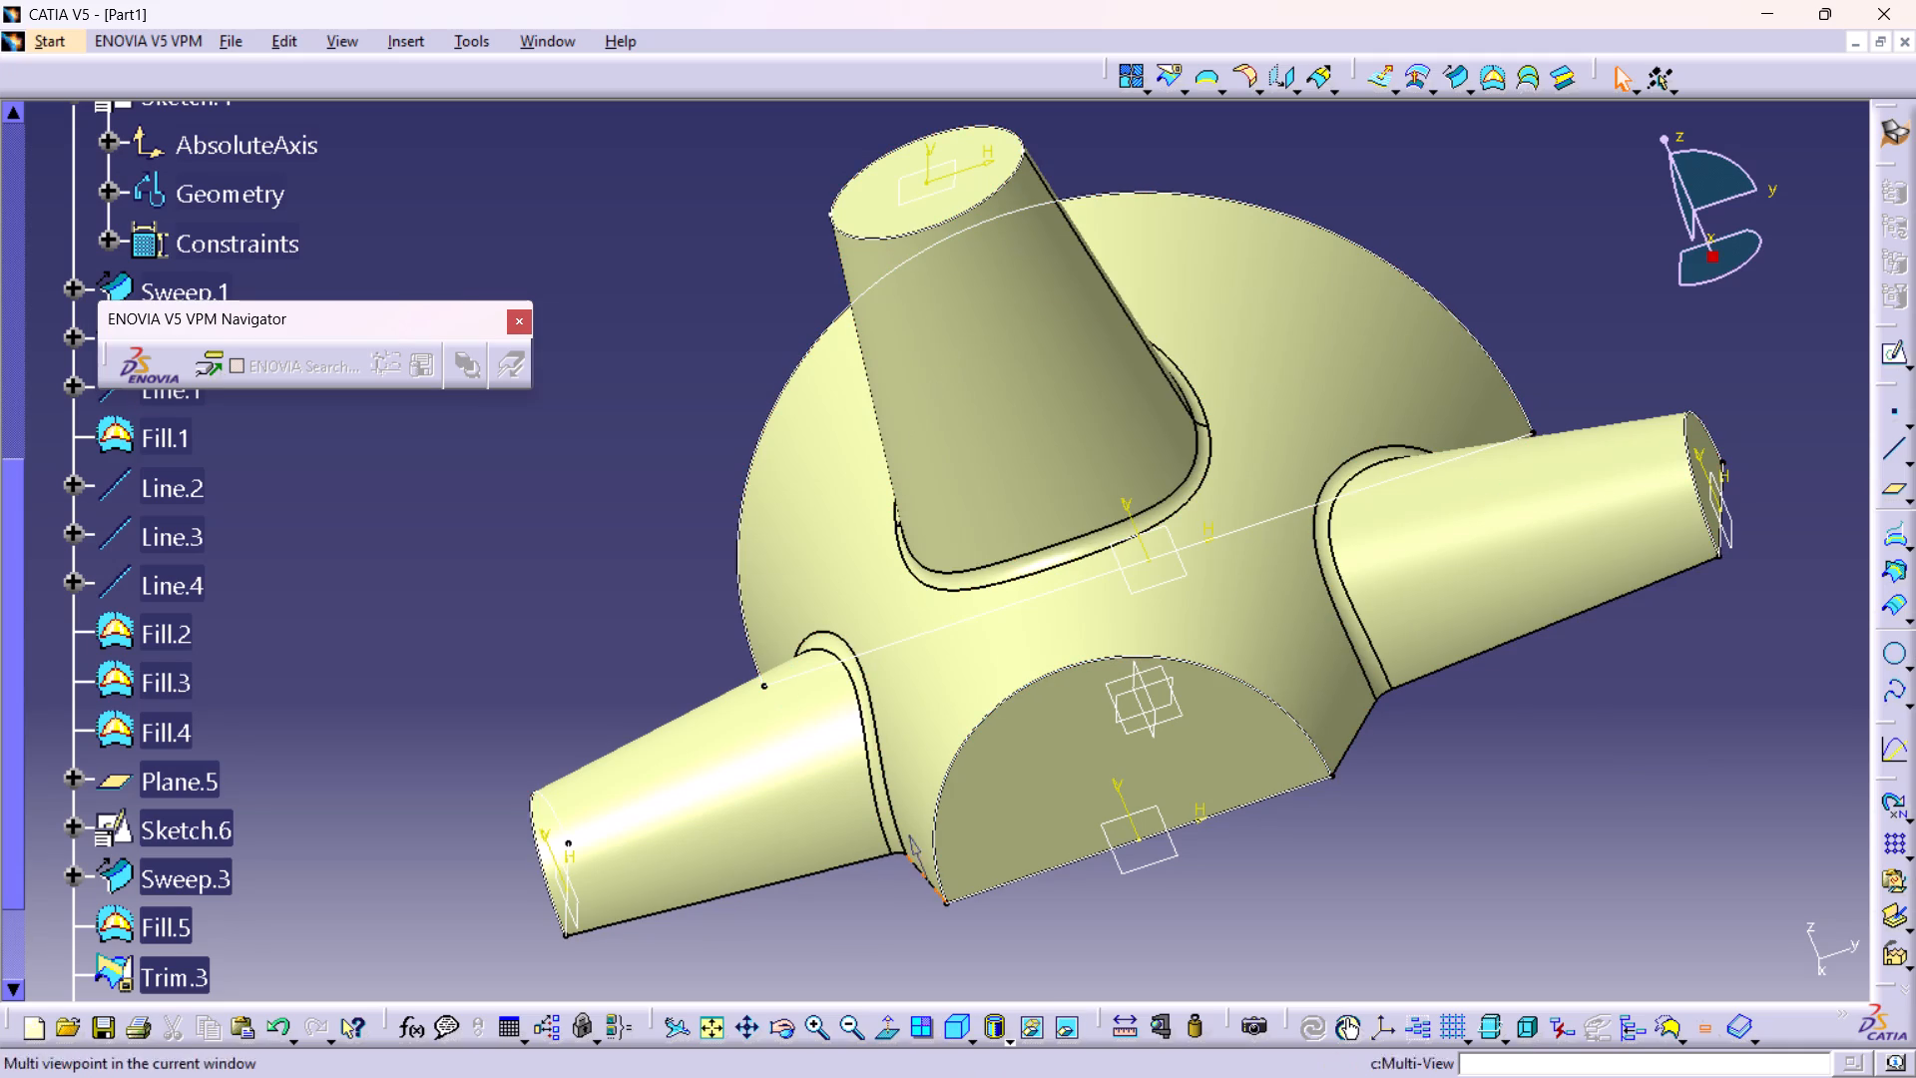
# Hide the construction line Line.2 and the profile Sketch.2 on the main body.
pyautogui.click(962, 1013)
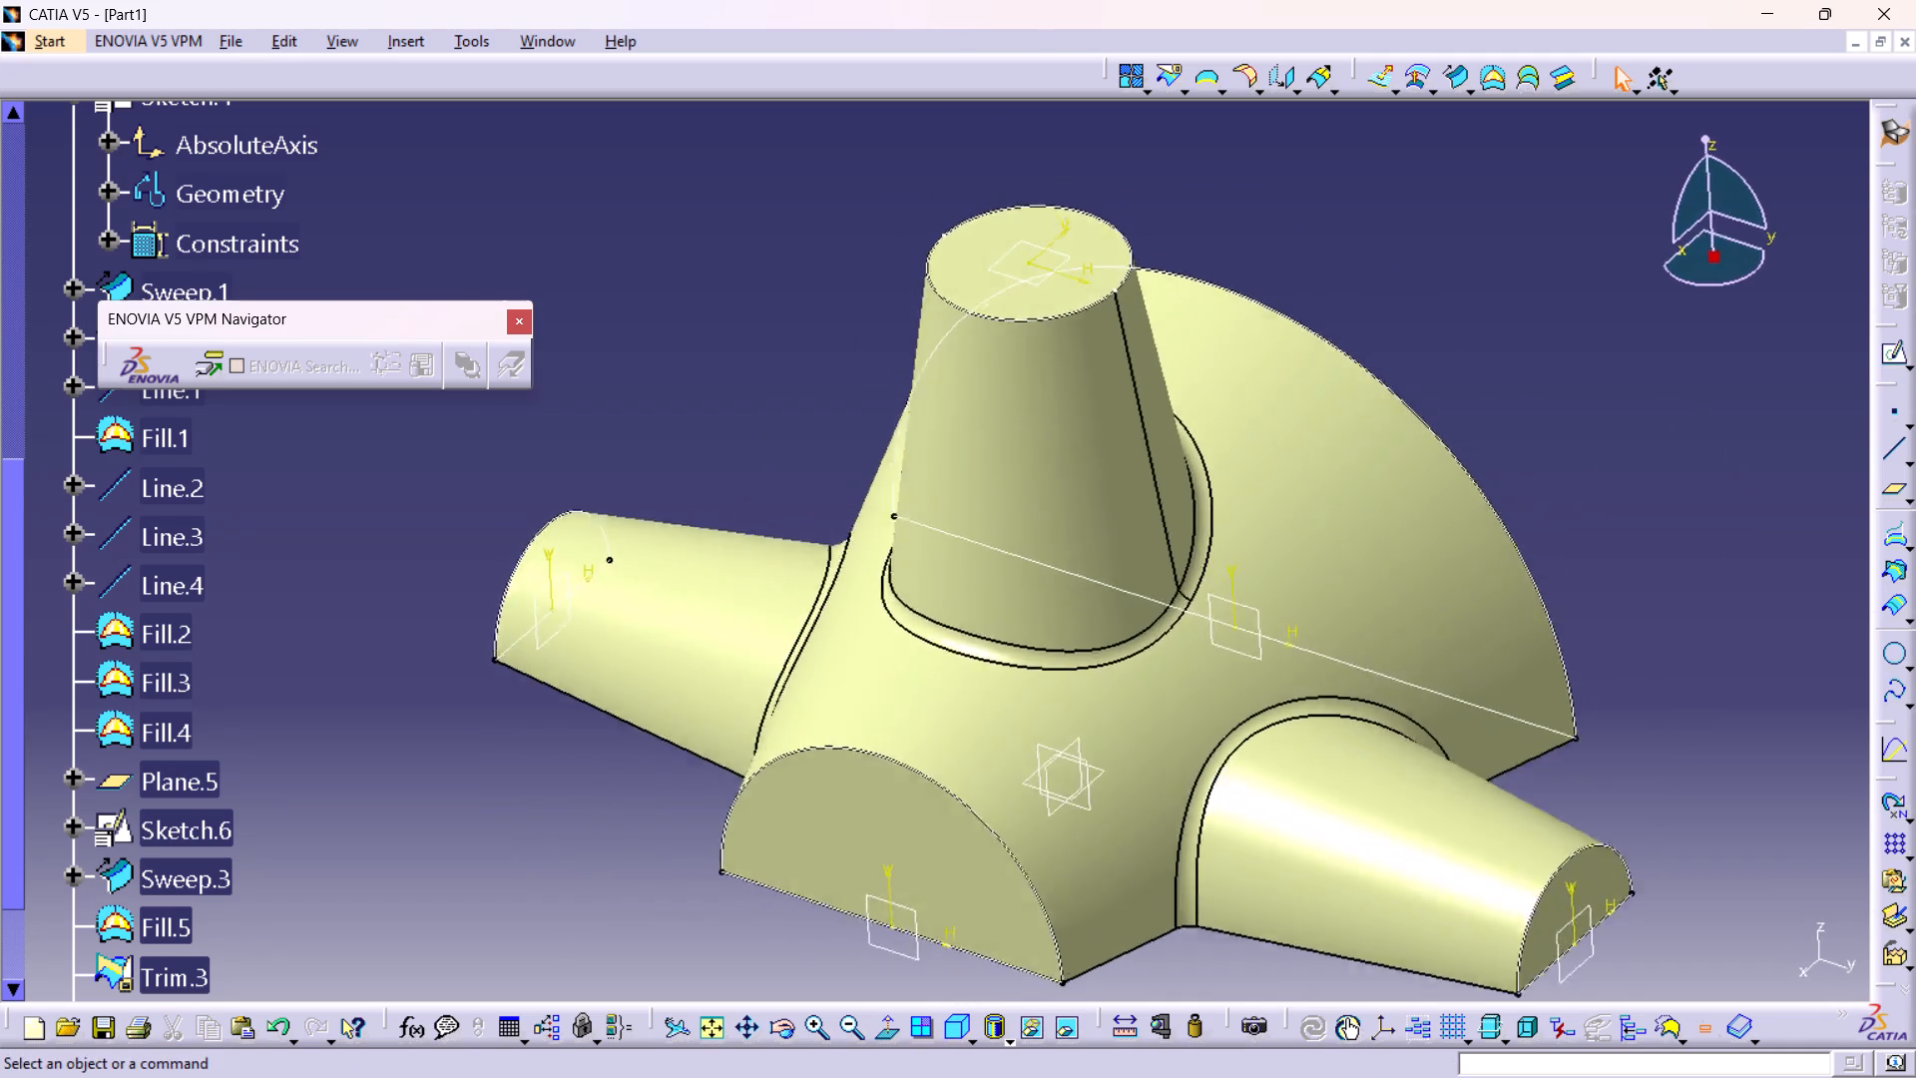
pyautogui.moveTo(1561, 658); pyautogui.dragTo(1571, 635, button='middle')
pyautogui.moveTo(1561, 657); pyautogui.dragTo(1571, 665, button='right')
pyautogui.scroll(1, 1571, 635)
pyautogui.rightClick(1480, 787)
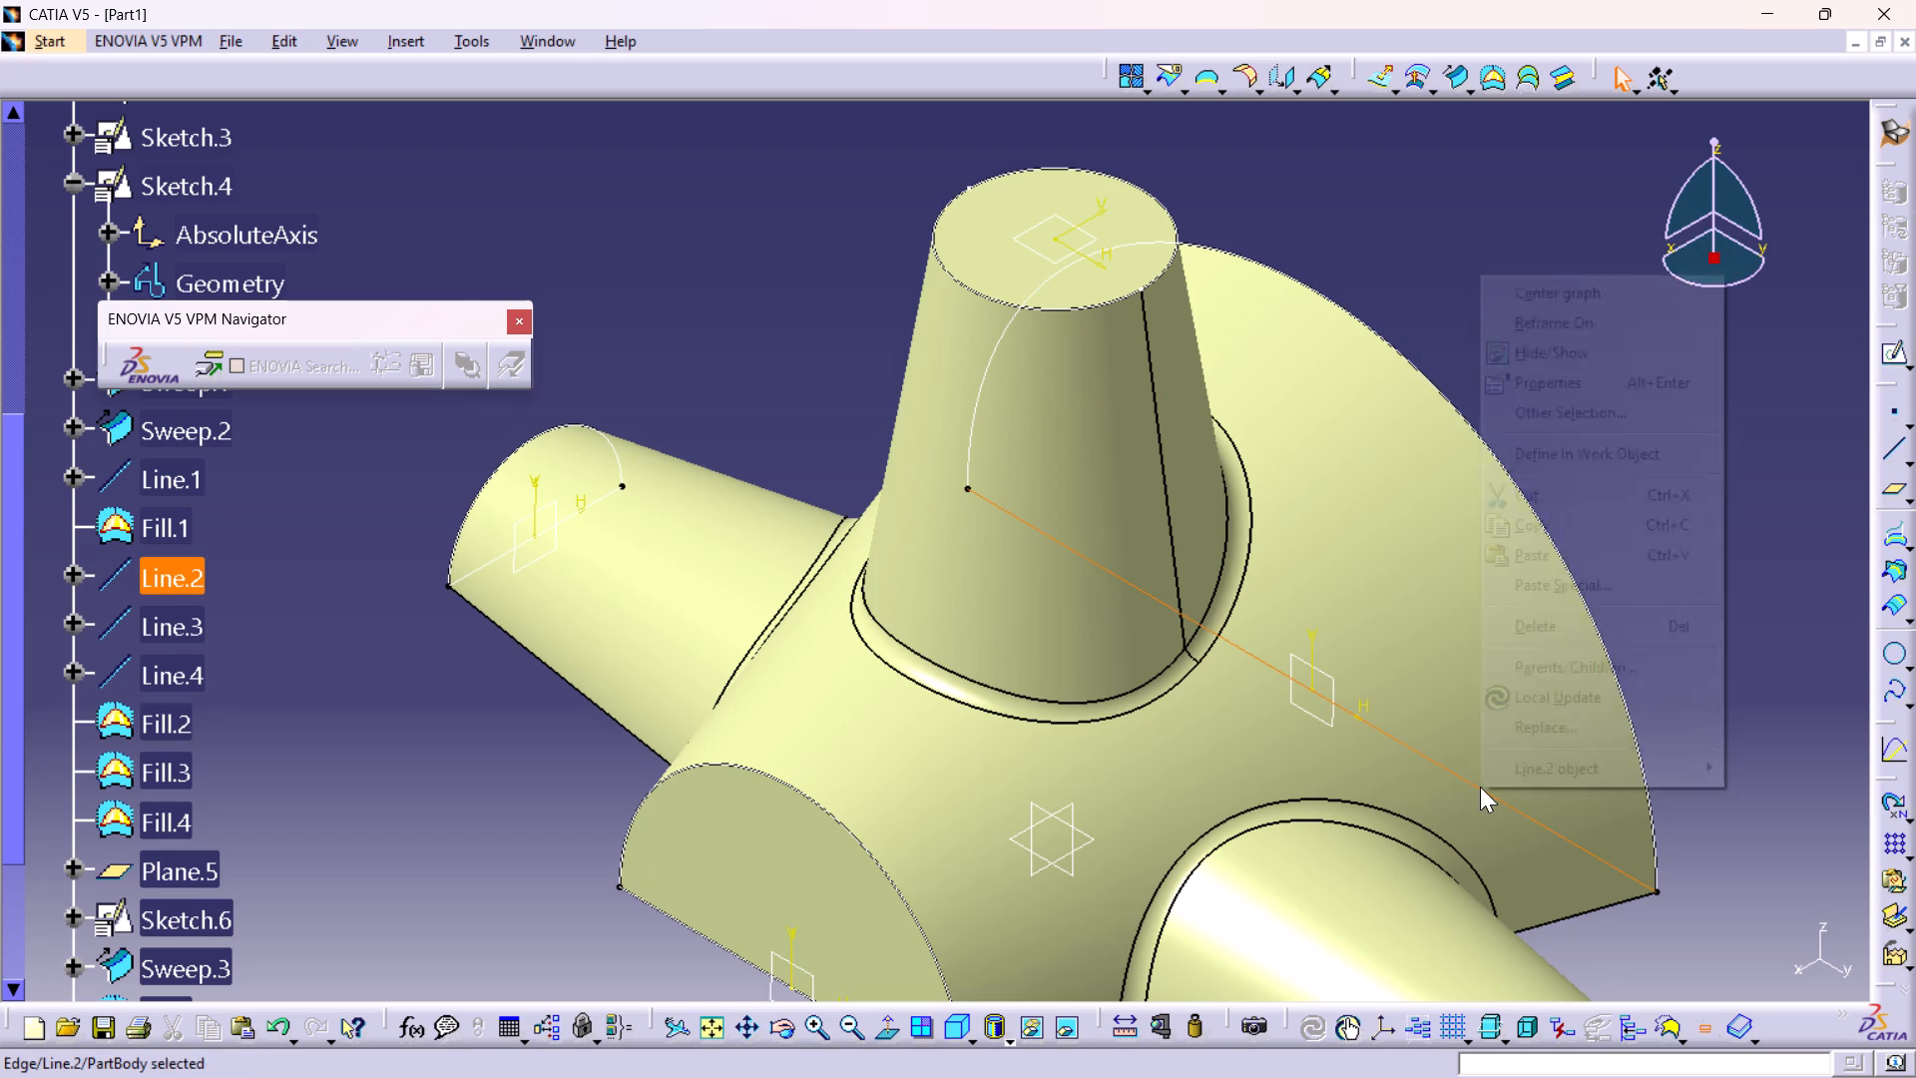
pyautogui.click(1546, 354)
pyautogui.rightClick(987, 367)
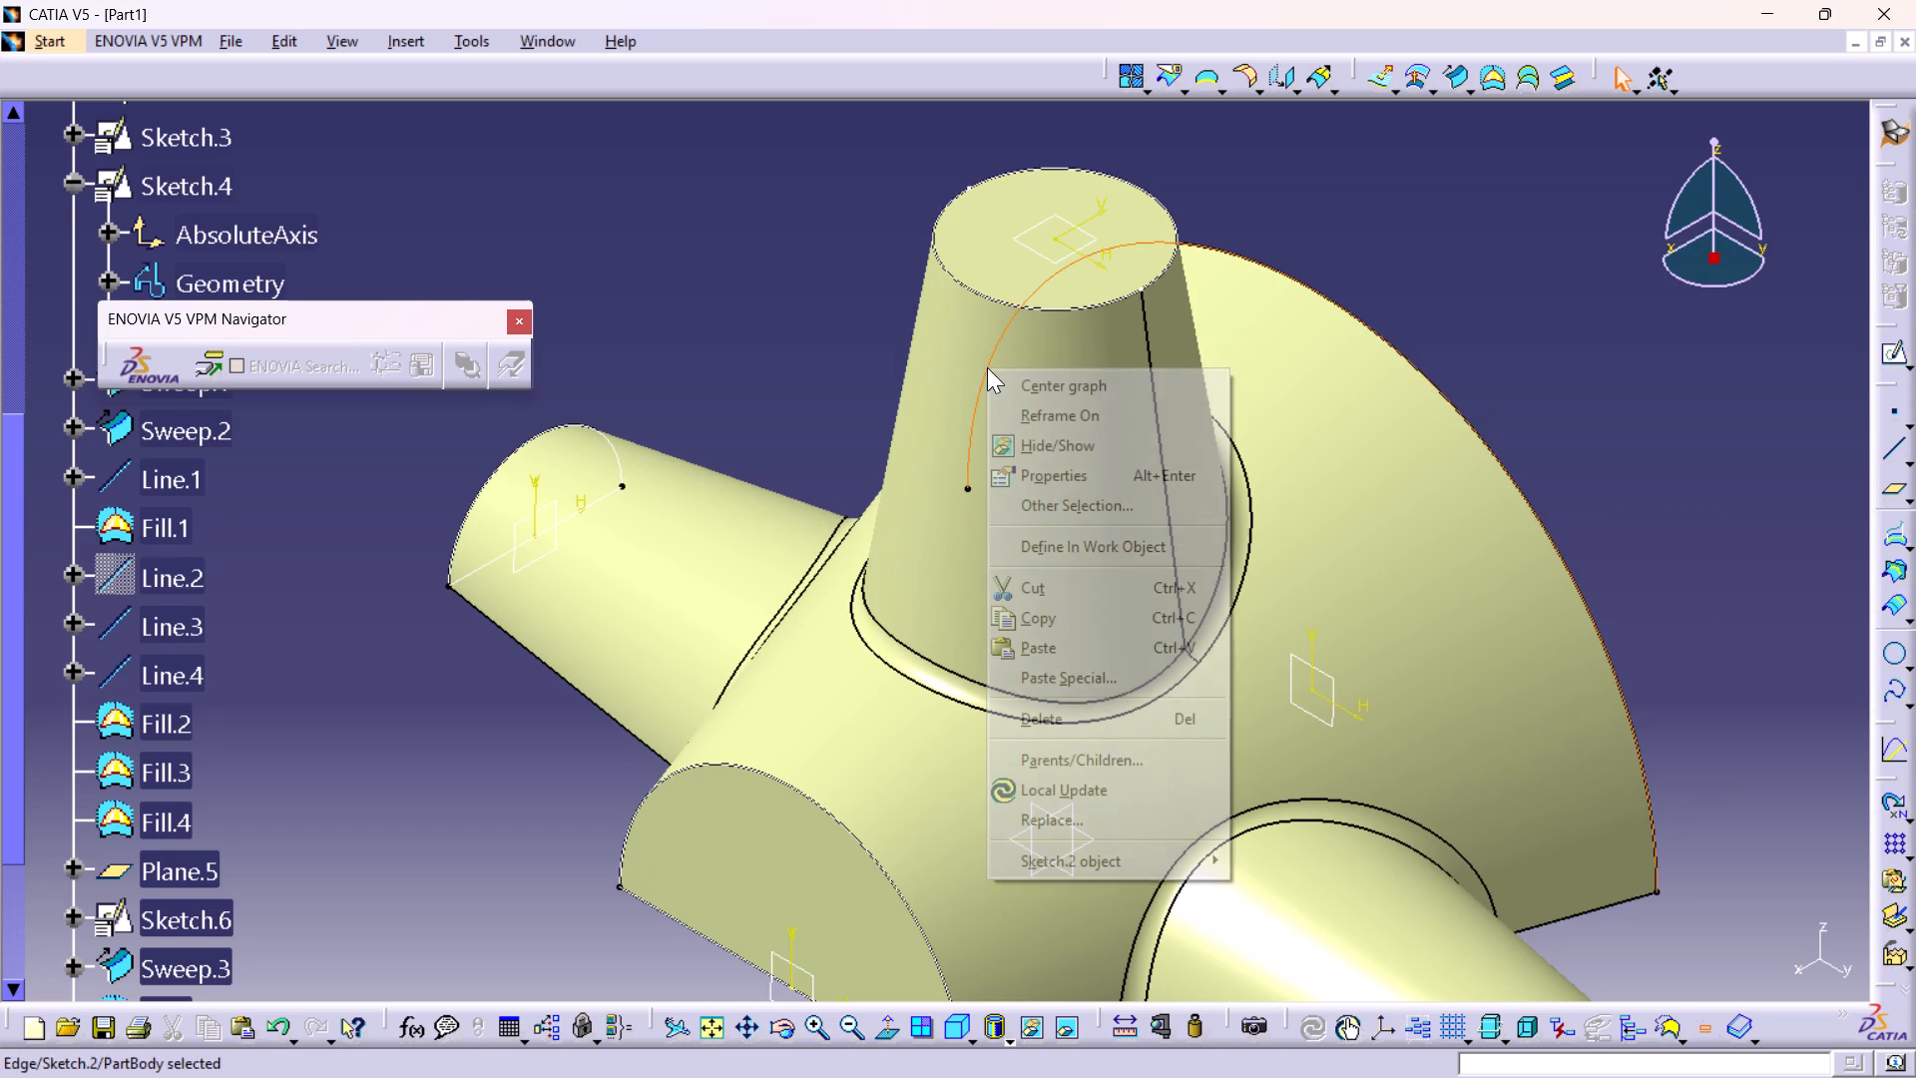
pyautogui.click(1048, 435)
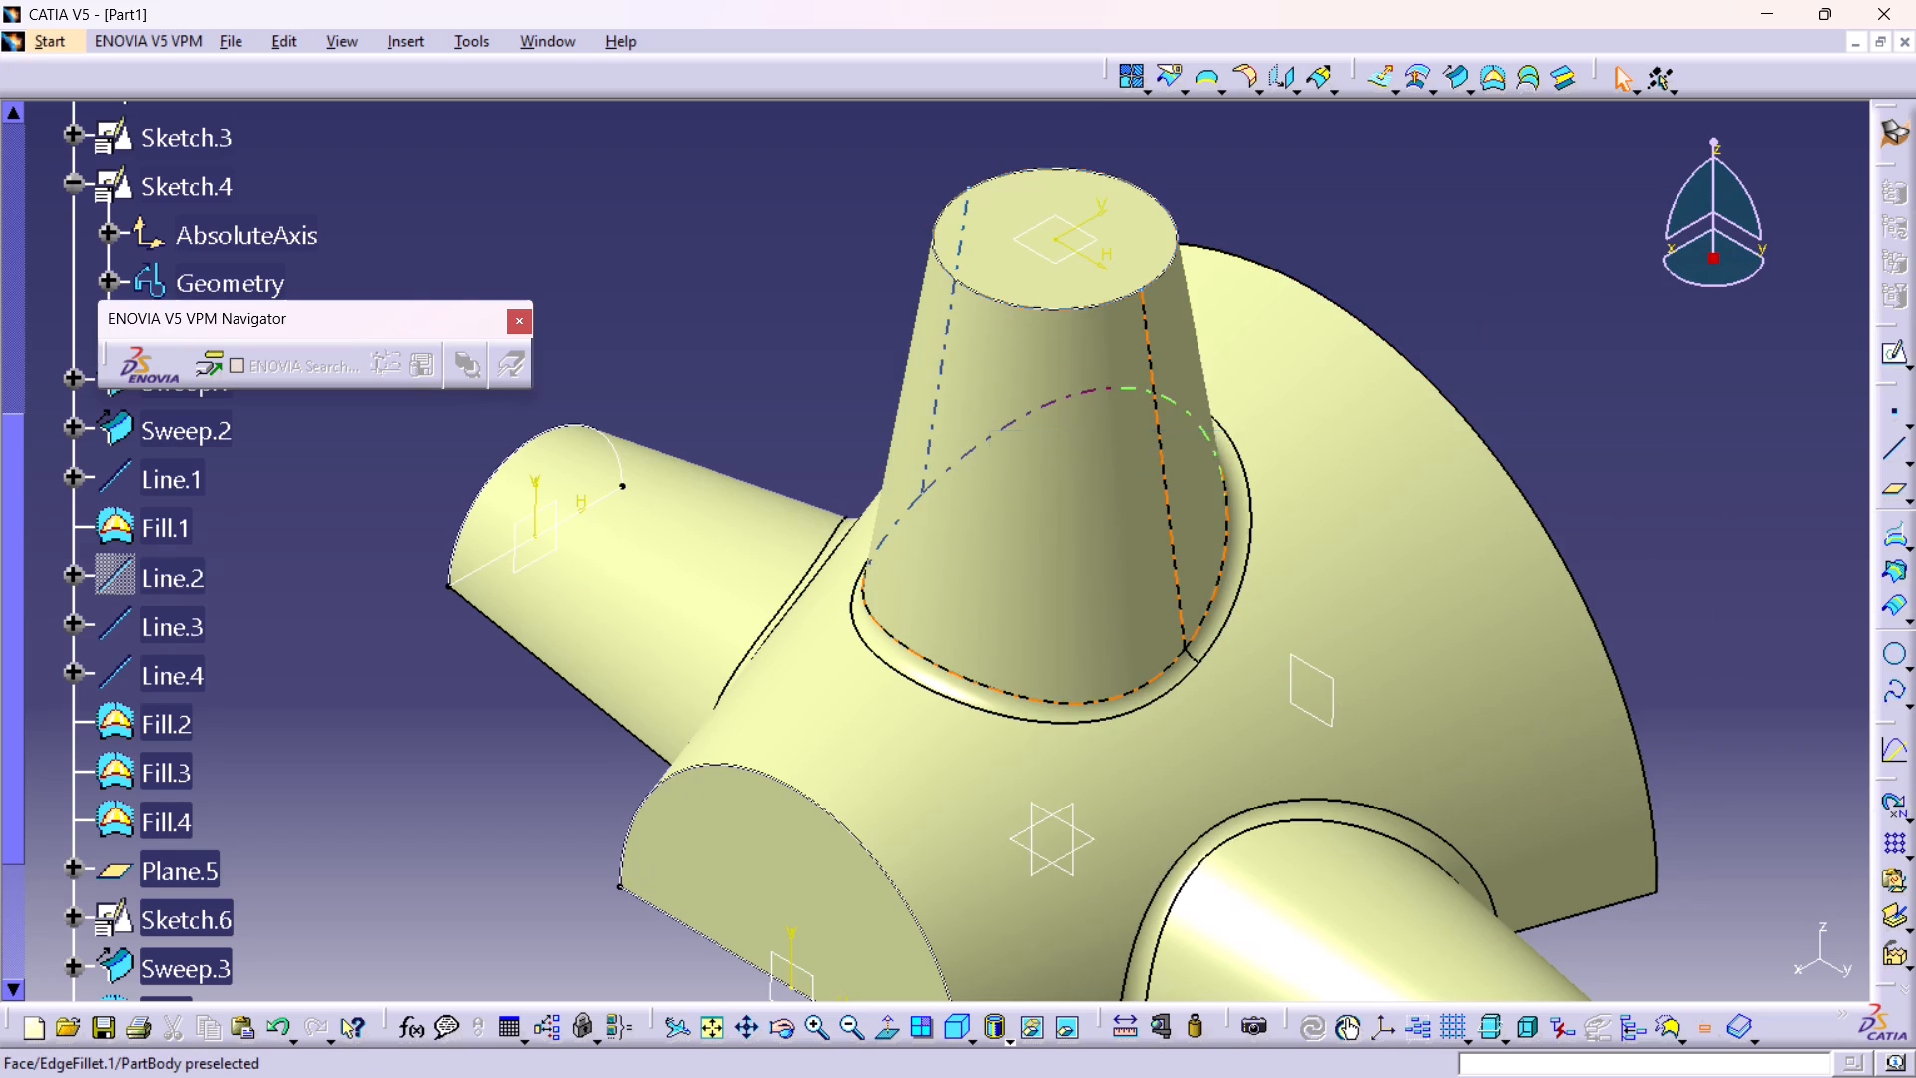
pyautogui.moveTo(1153, 587); pyautogui.dragTo(1168, 605, button='middle')
pyautogui.rightClick(1138, 525)
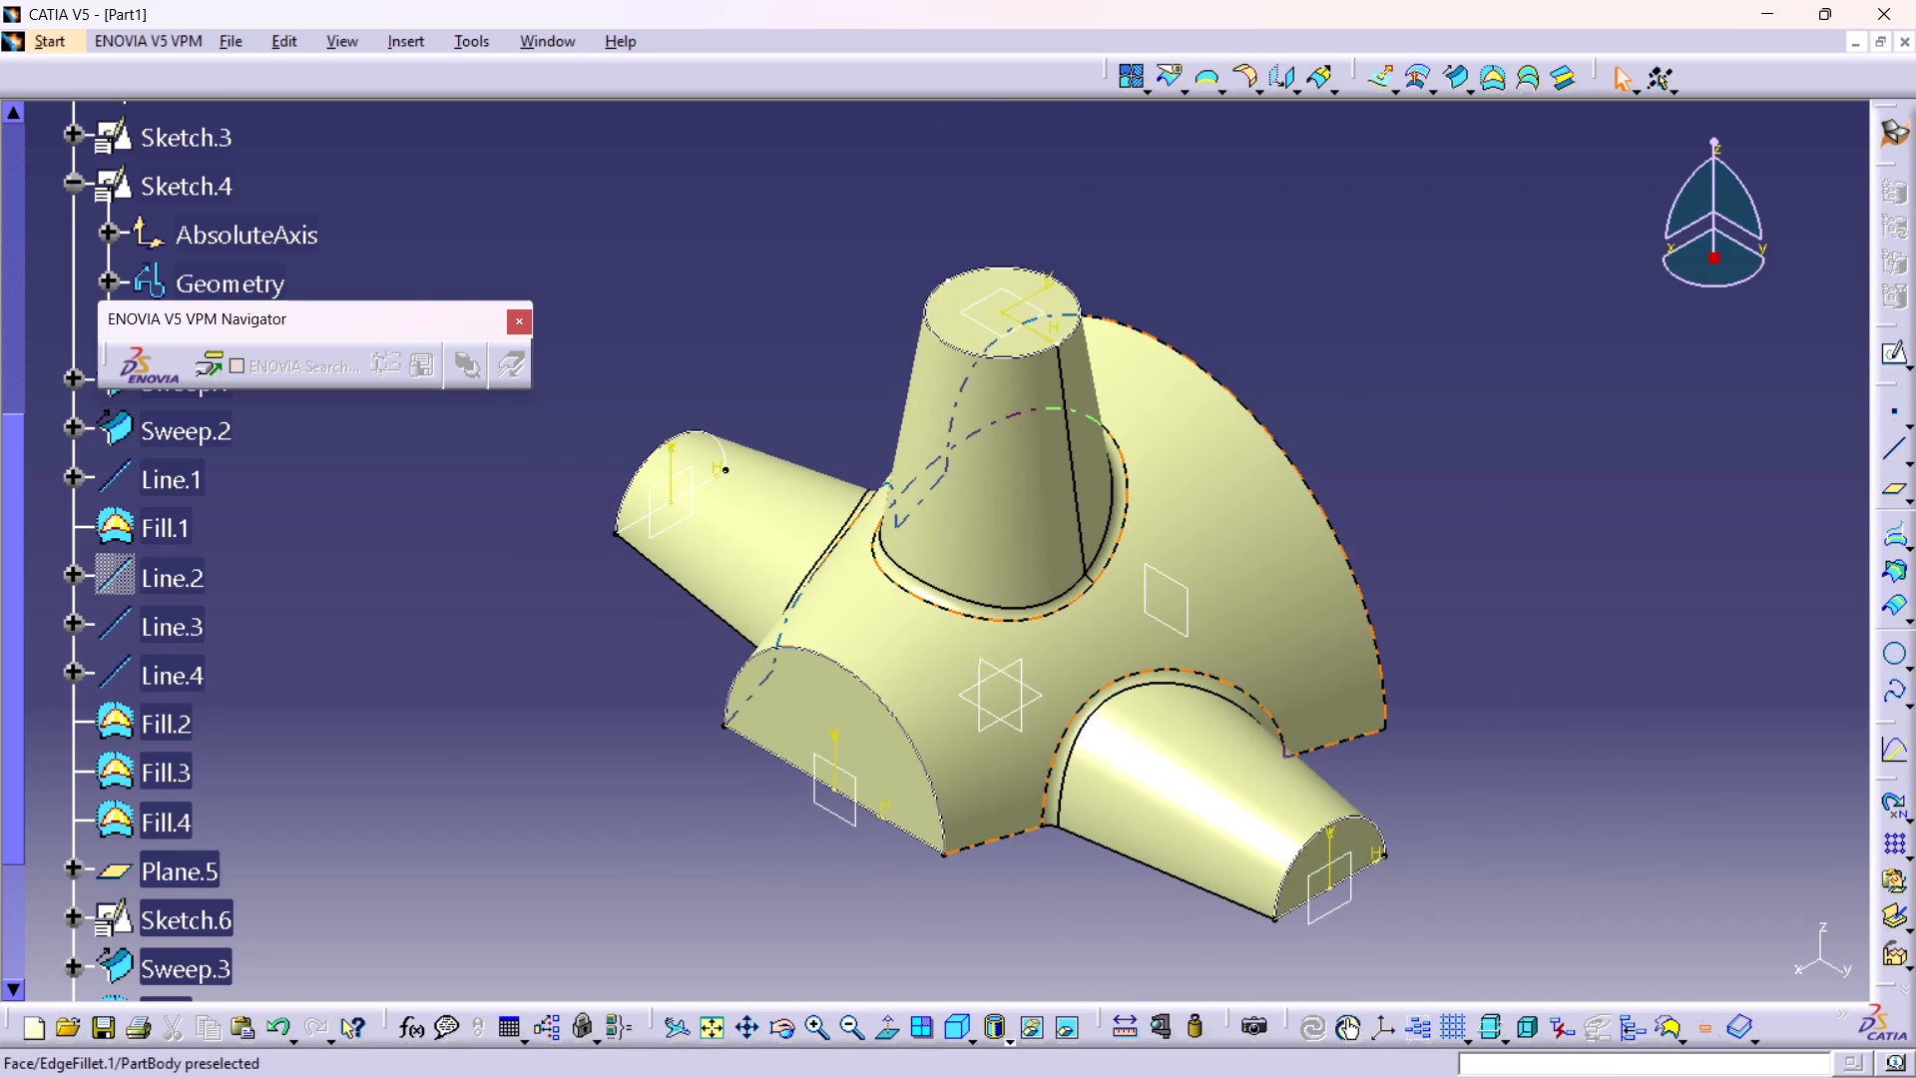
# Hide all planes, all sketches and all lines in the part.
pyautogui.click(1489, 550)
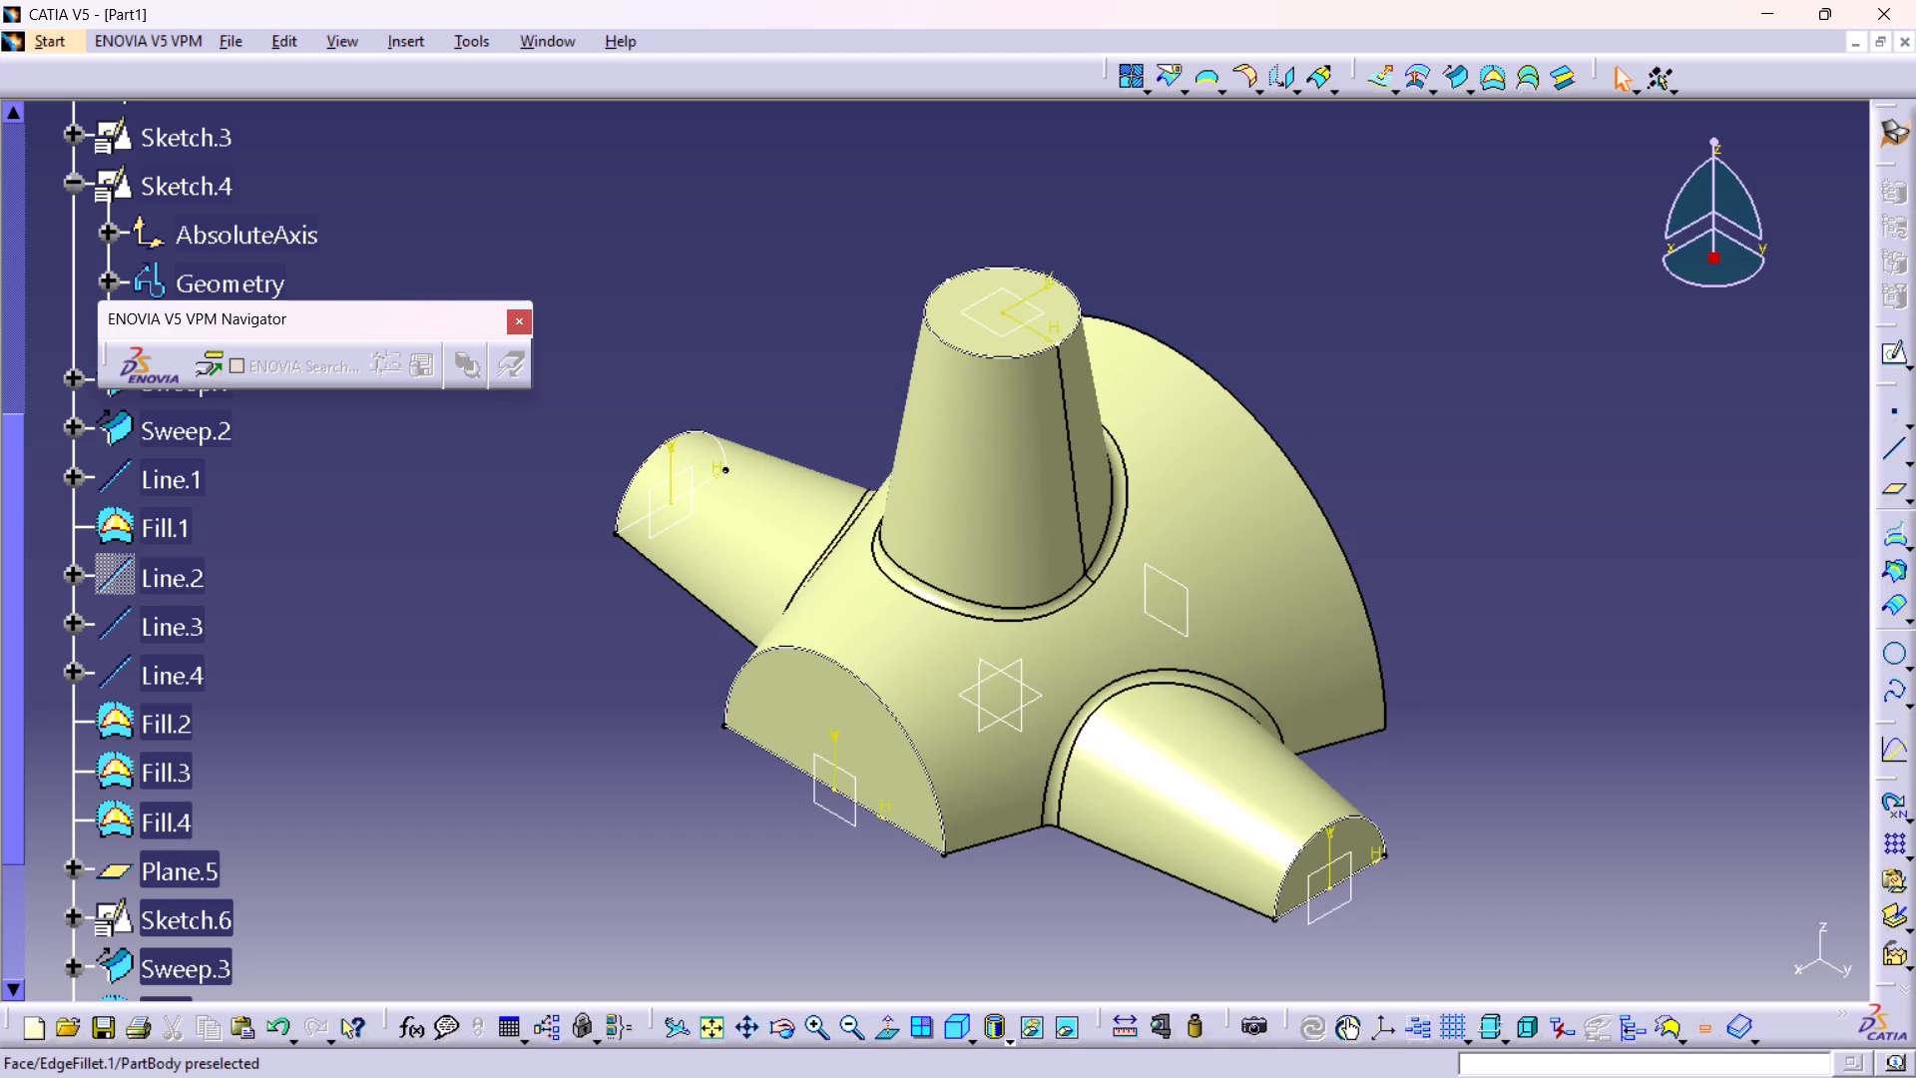
pyautogui.moveTo(1412, 527); pyautogui.dragTo(1410, 512, button='middle')
pyautogui.rightClick(1412, 527)
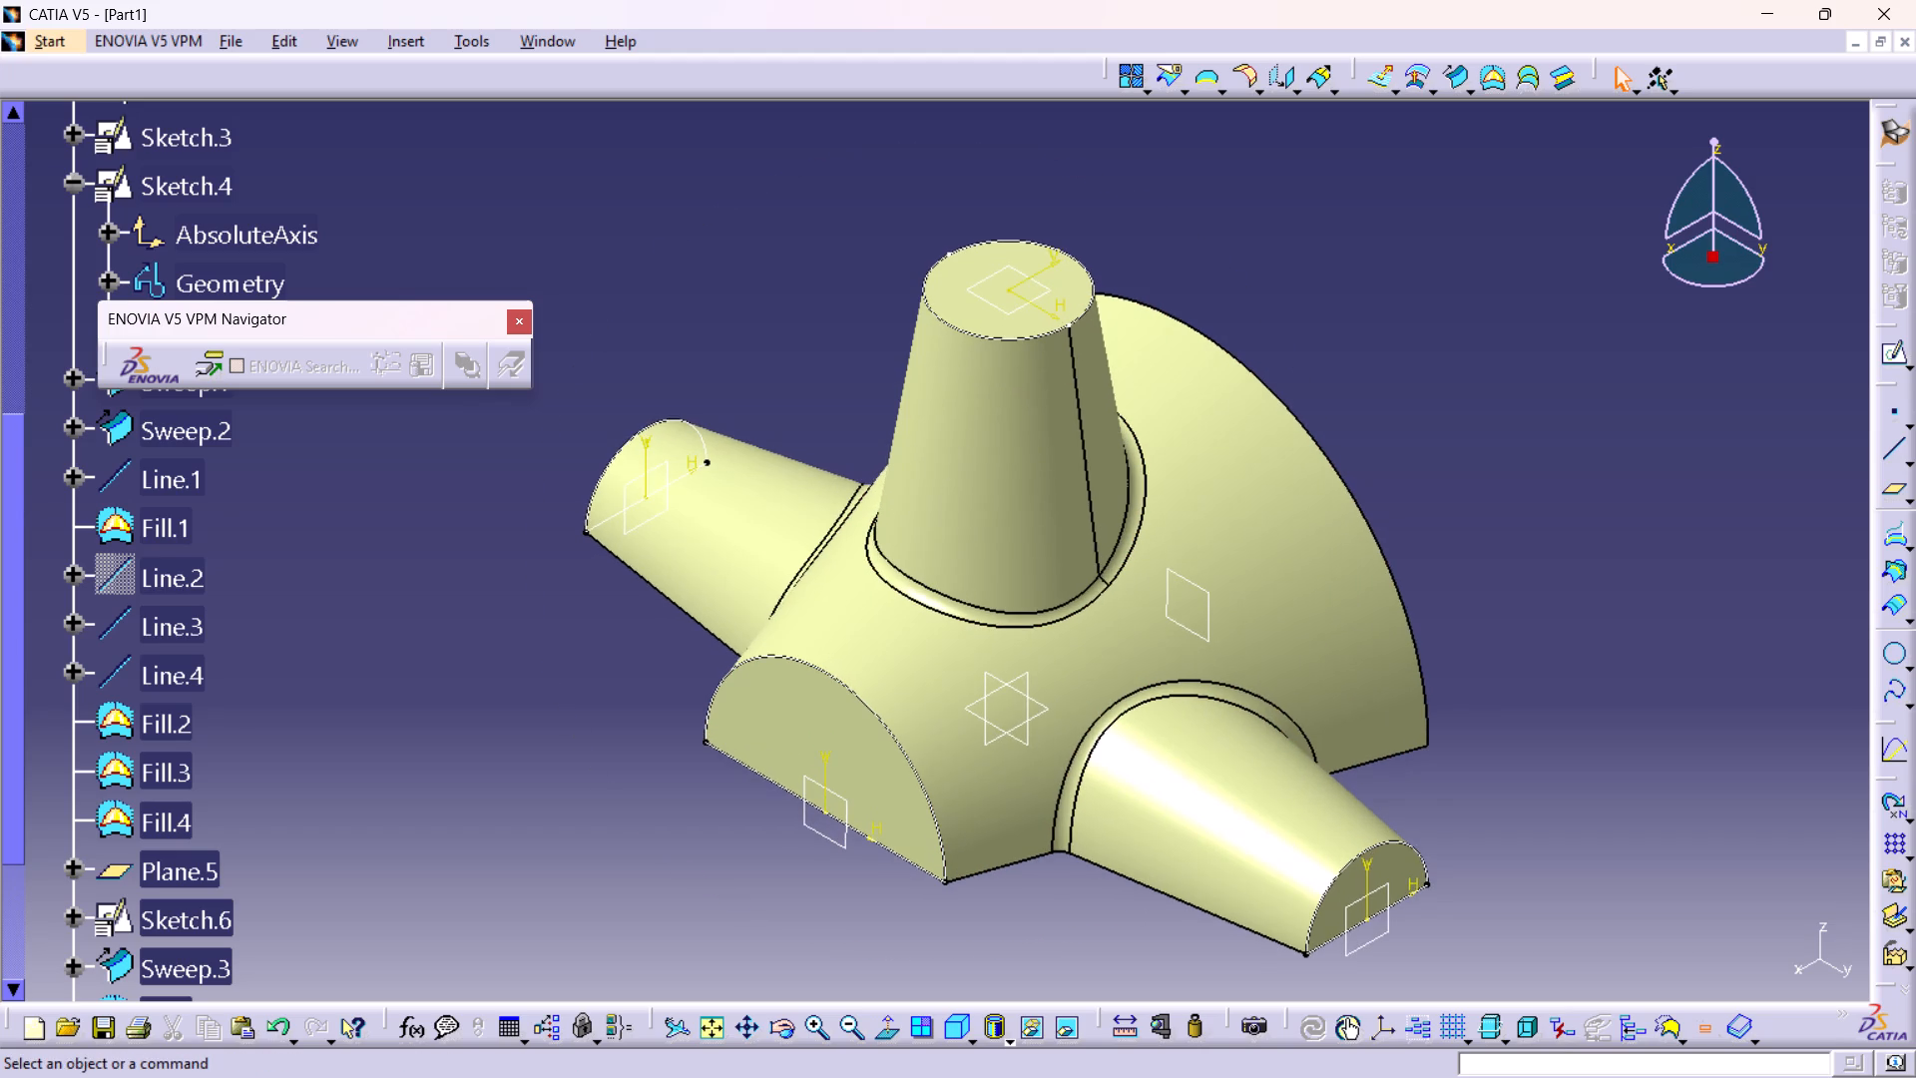
pyautogui.moveTo(1457, 463); pyautogui.dragTo(1477, 557, button='middle')
pyautogui.rightClick(1457, 463)
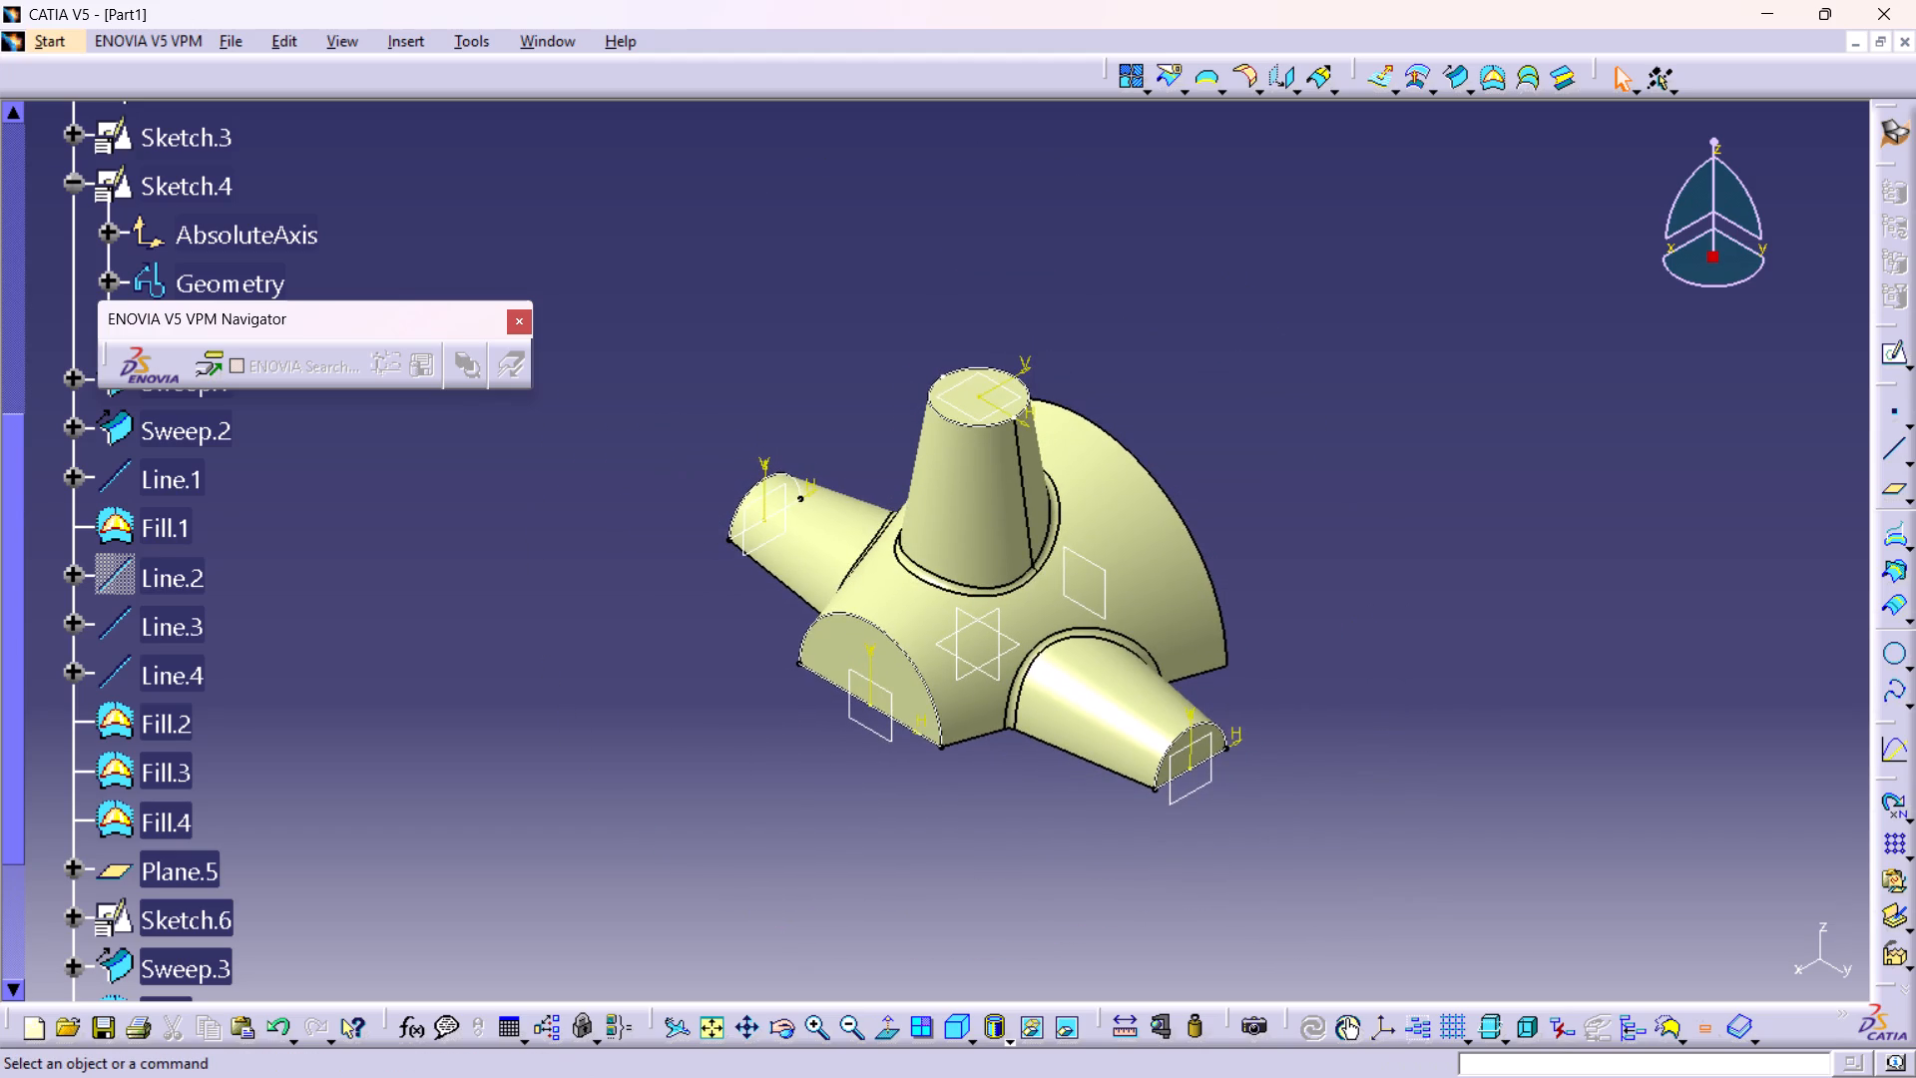
pyautogui.click(277, 43)
pyautogui.click(461, 34)
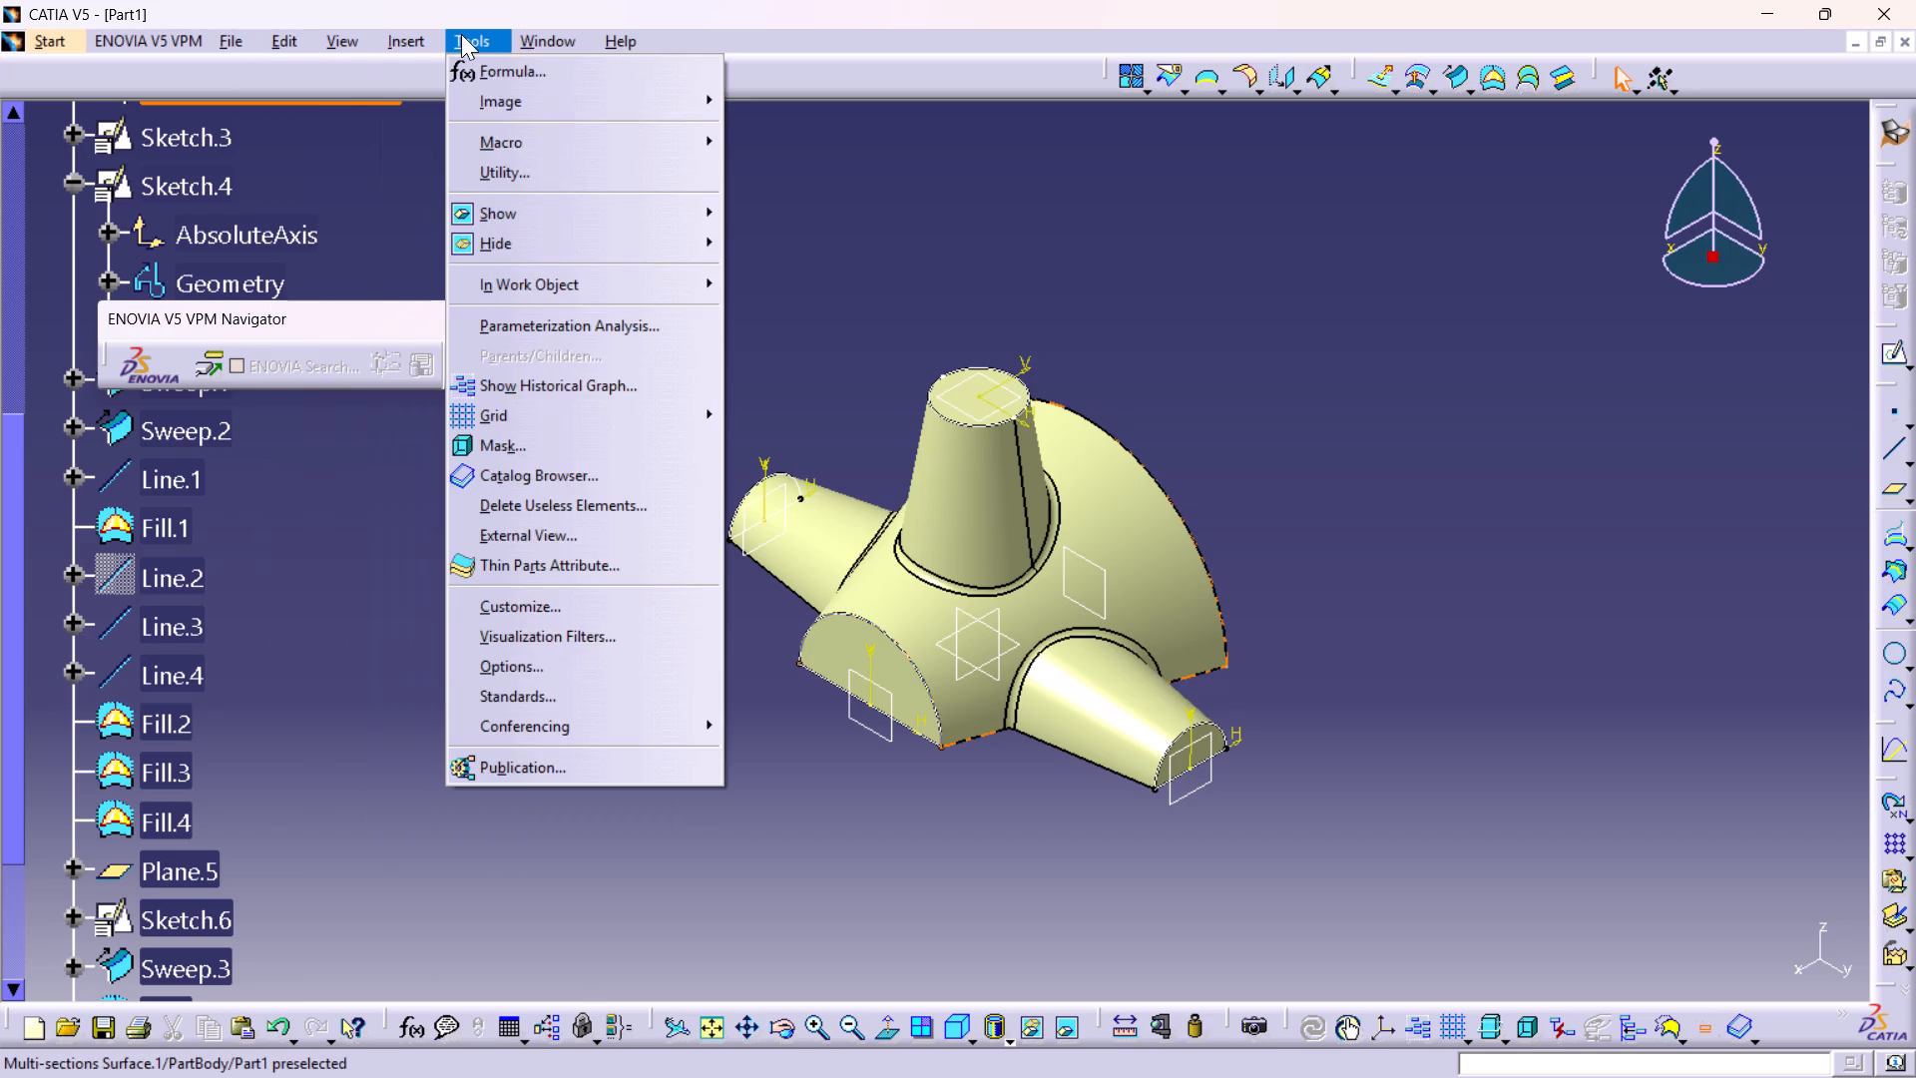
pyautogui.click(461, 34)
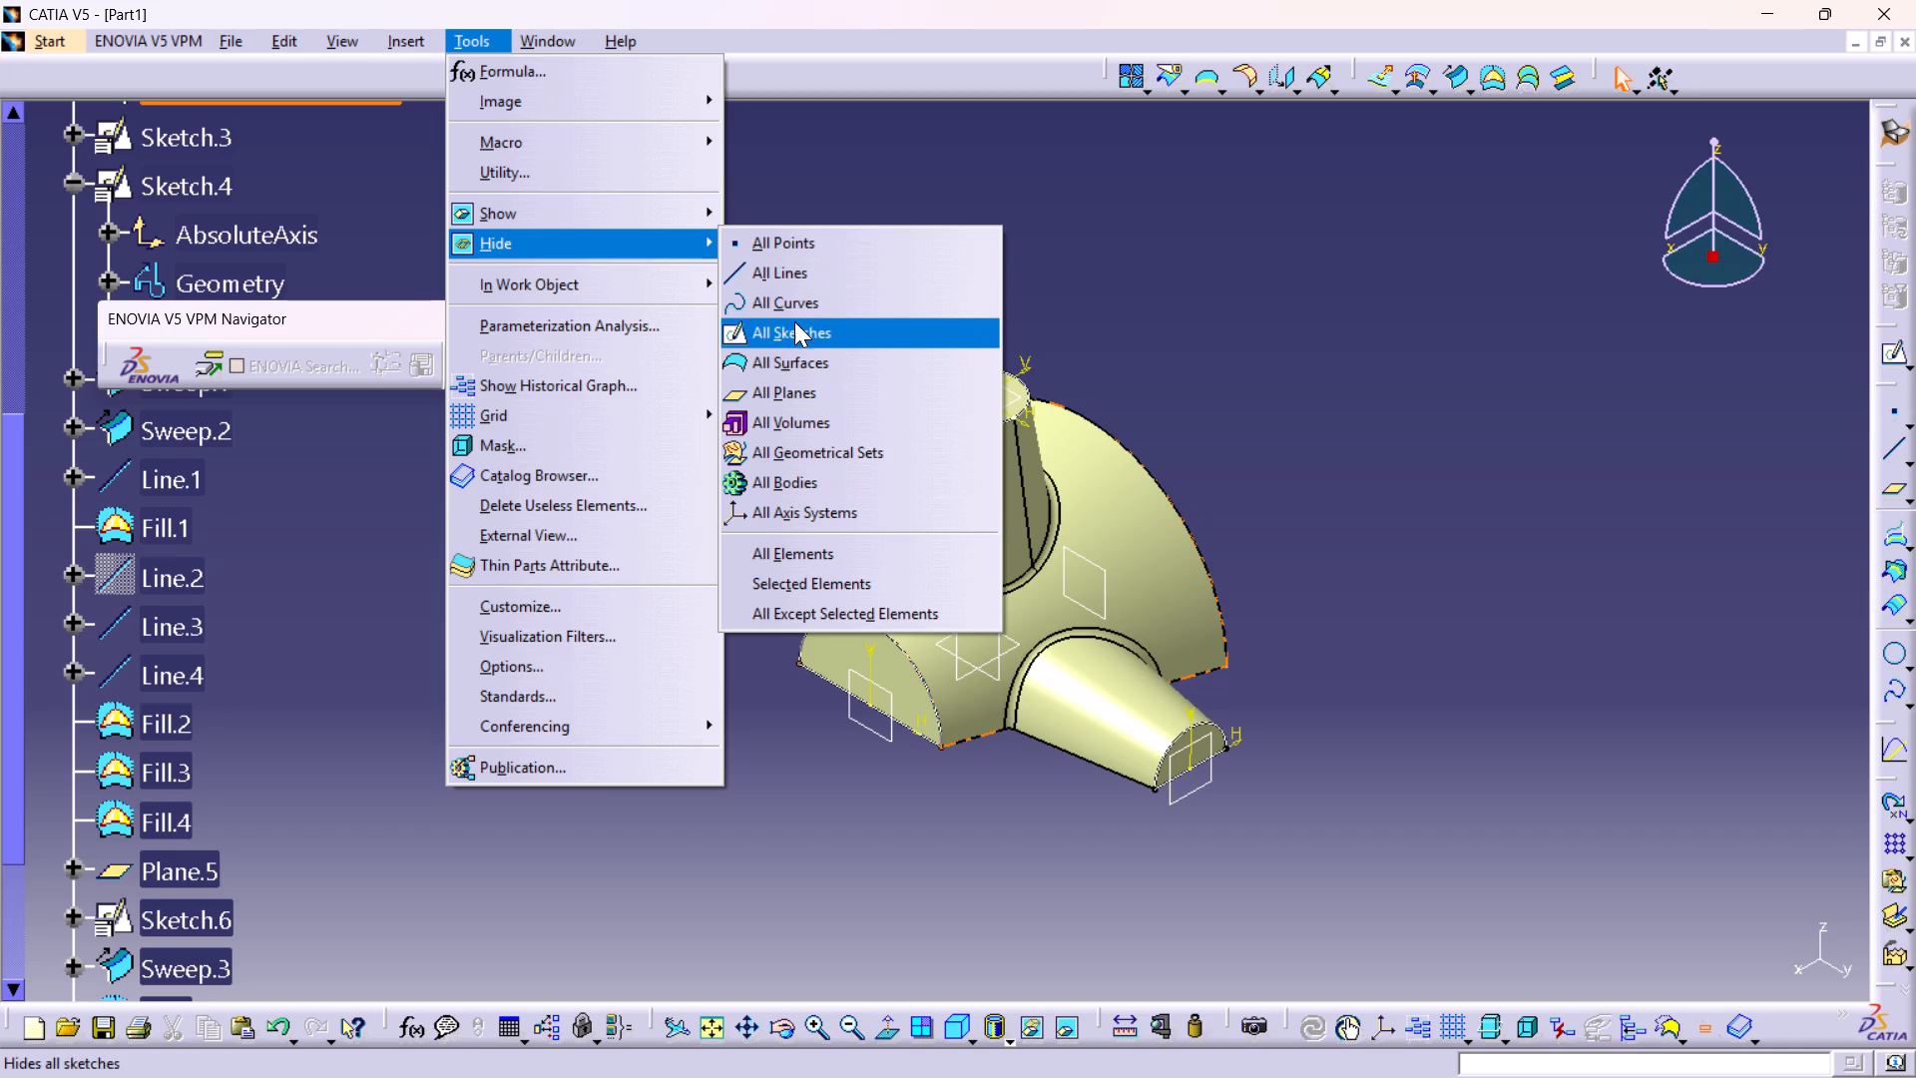
pyautogui.click(812, 384)
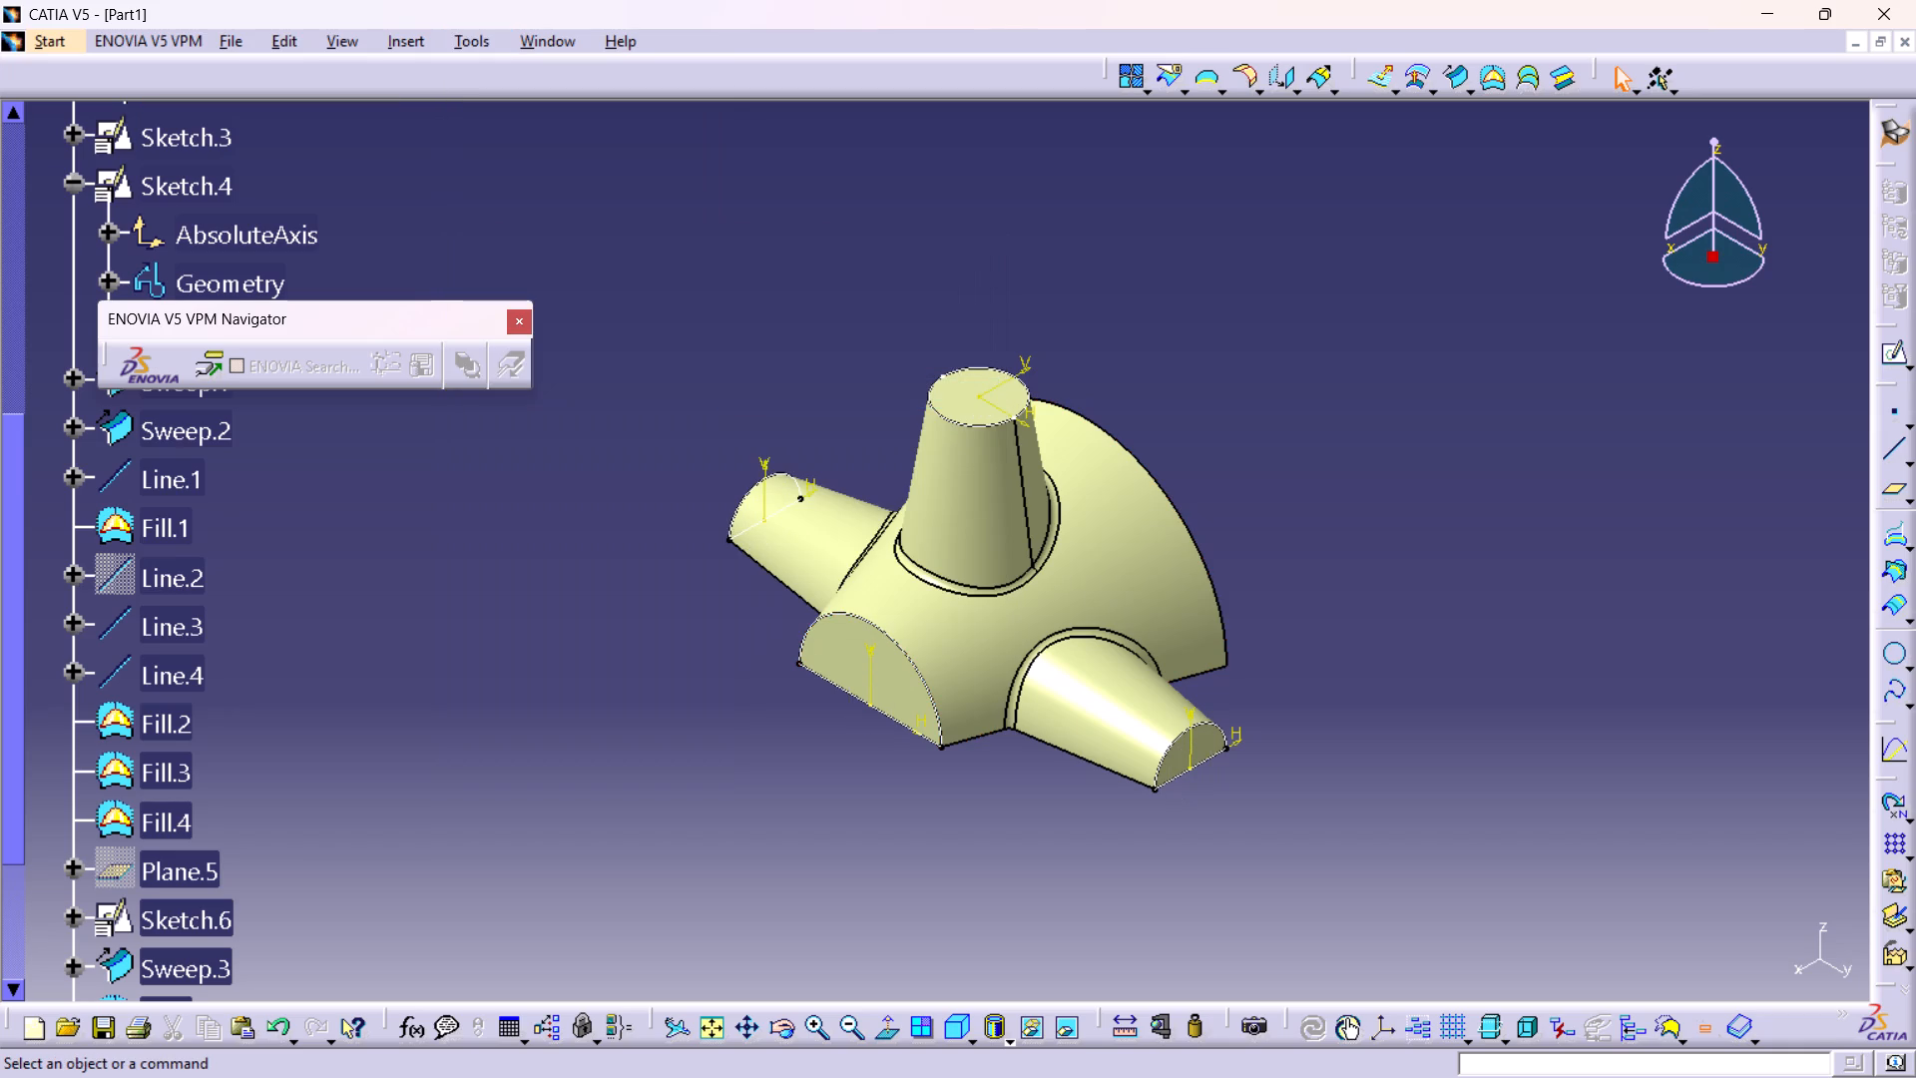
pyautogui.click(467, 50)
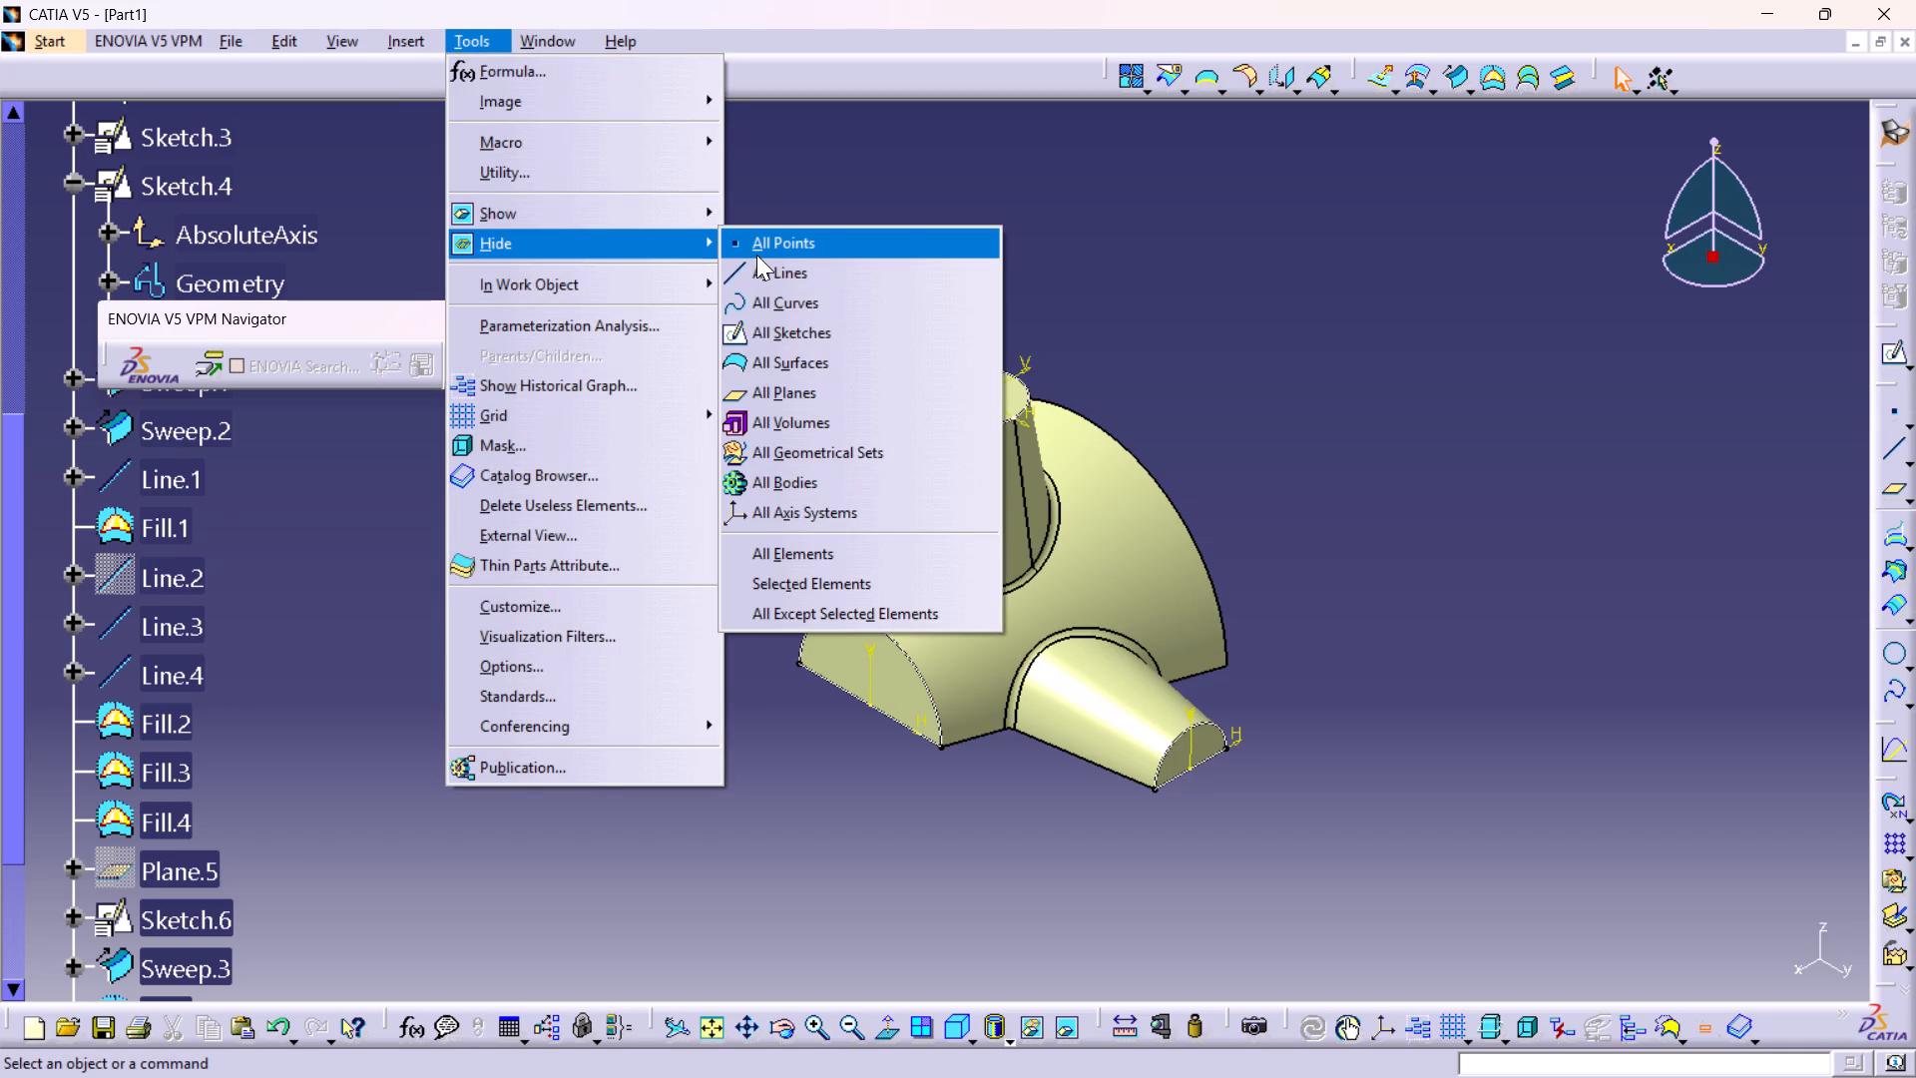
pyautogui.click(796, 323)
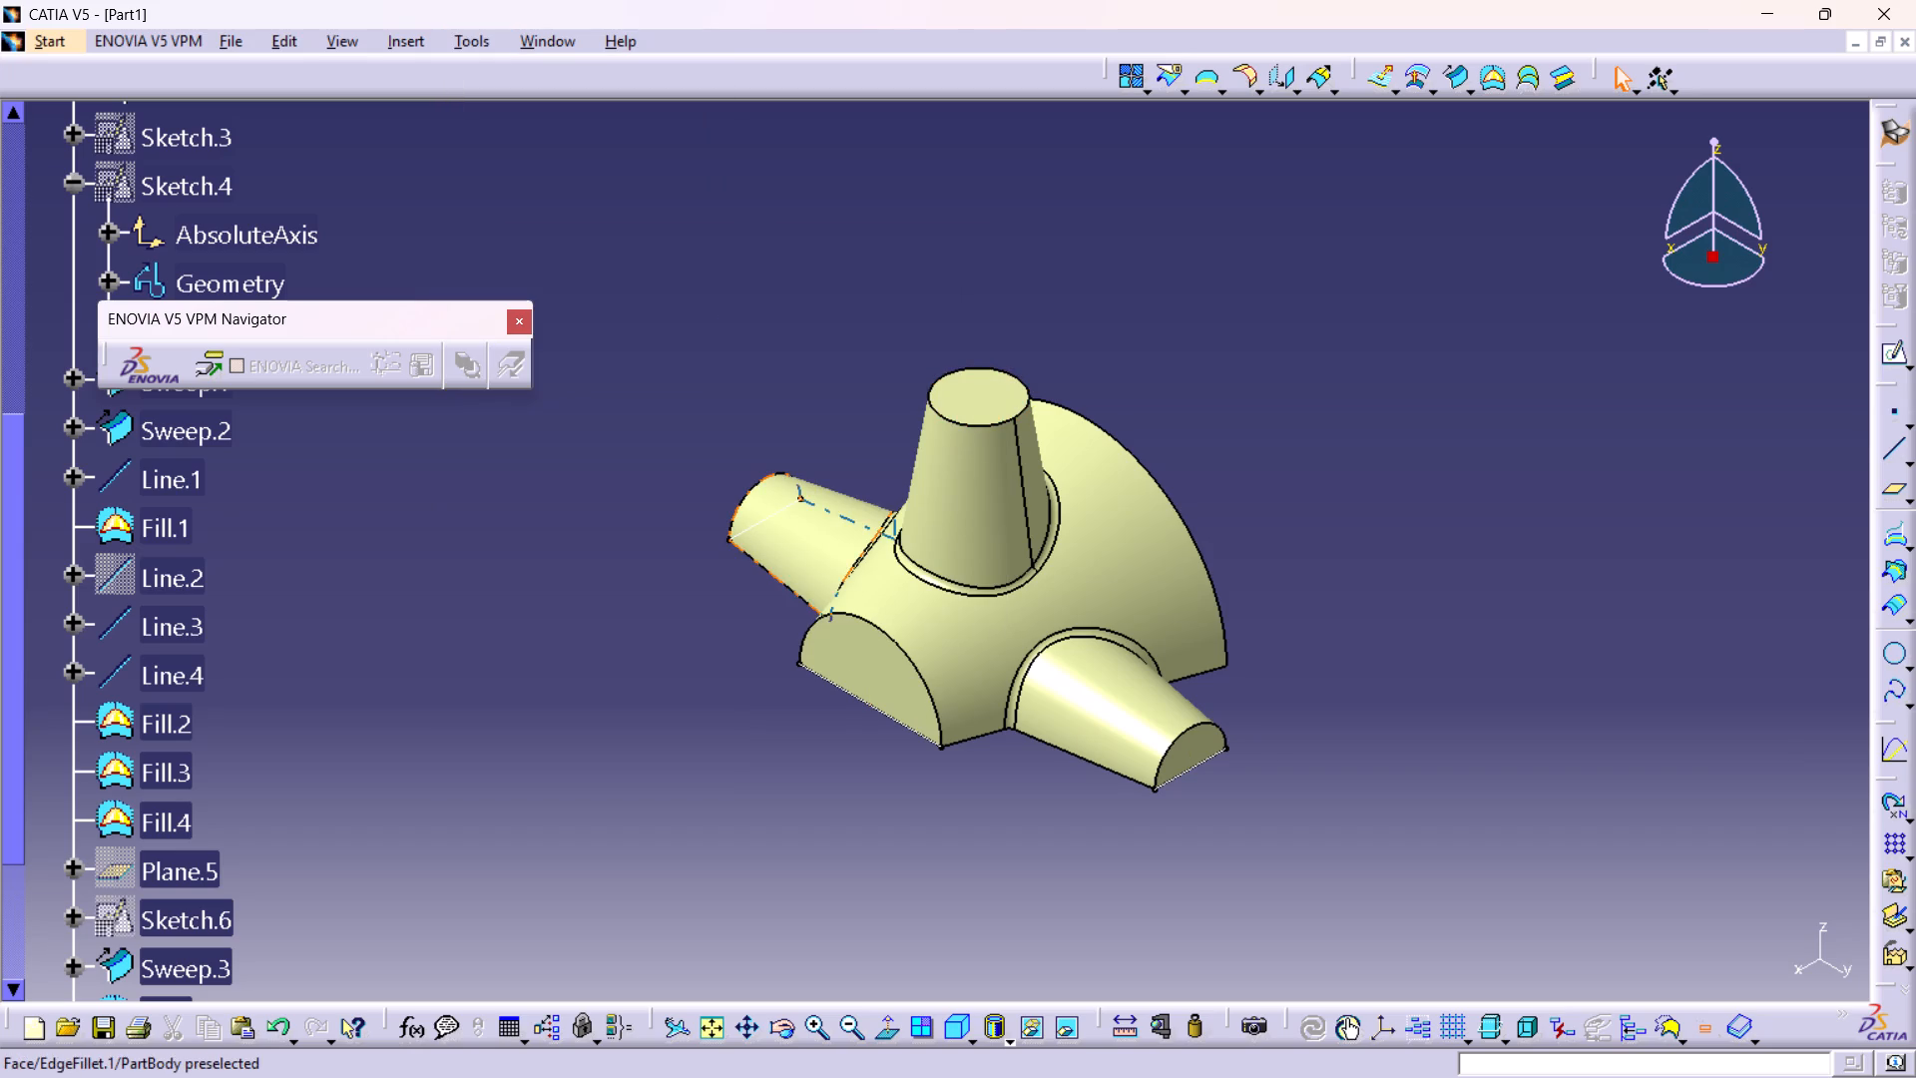
pyautogui.click(482, 35)
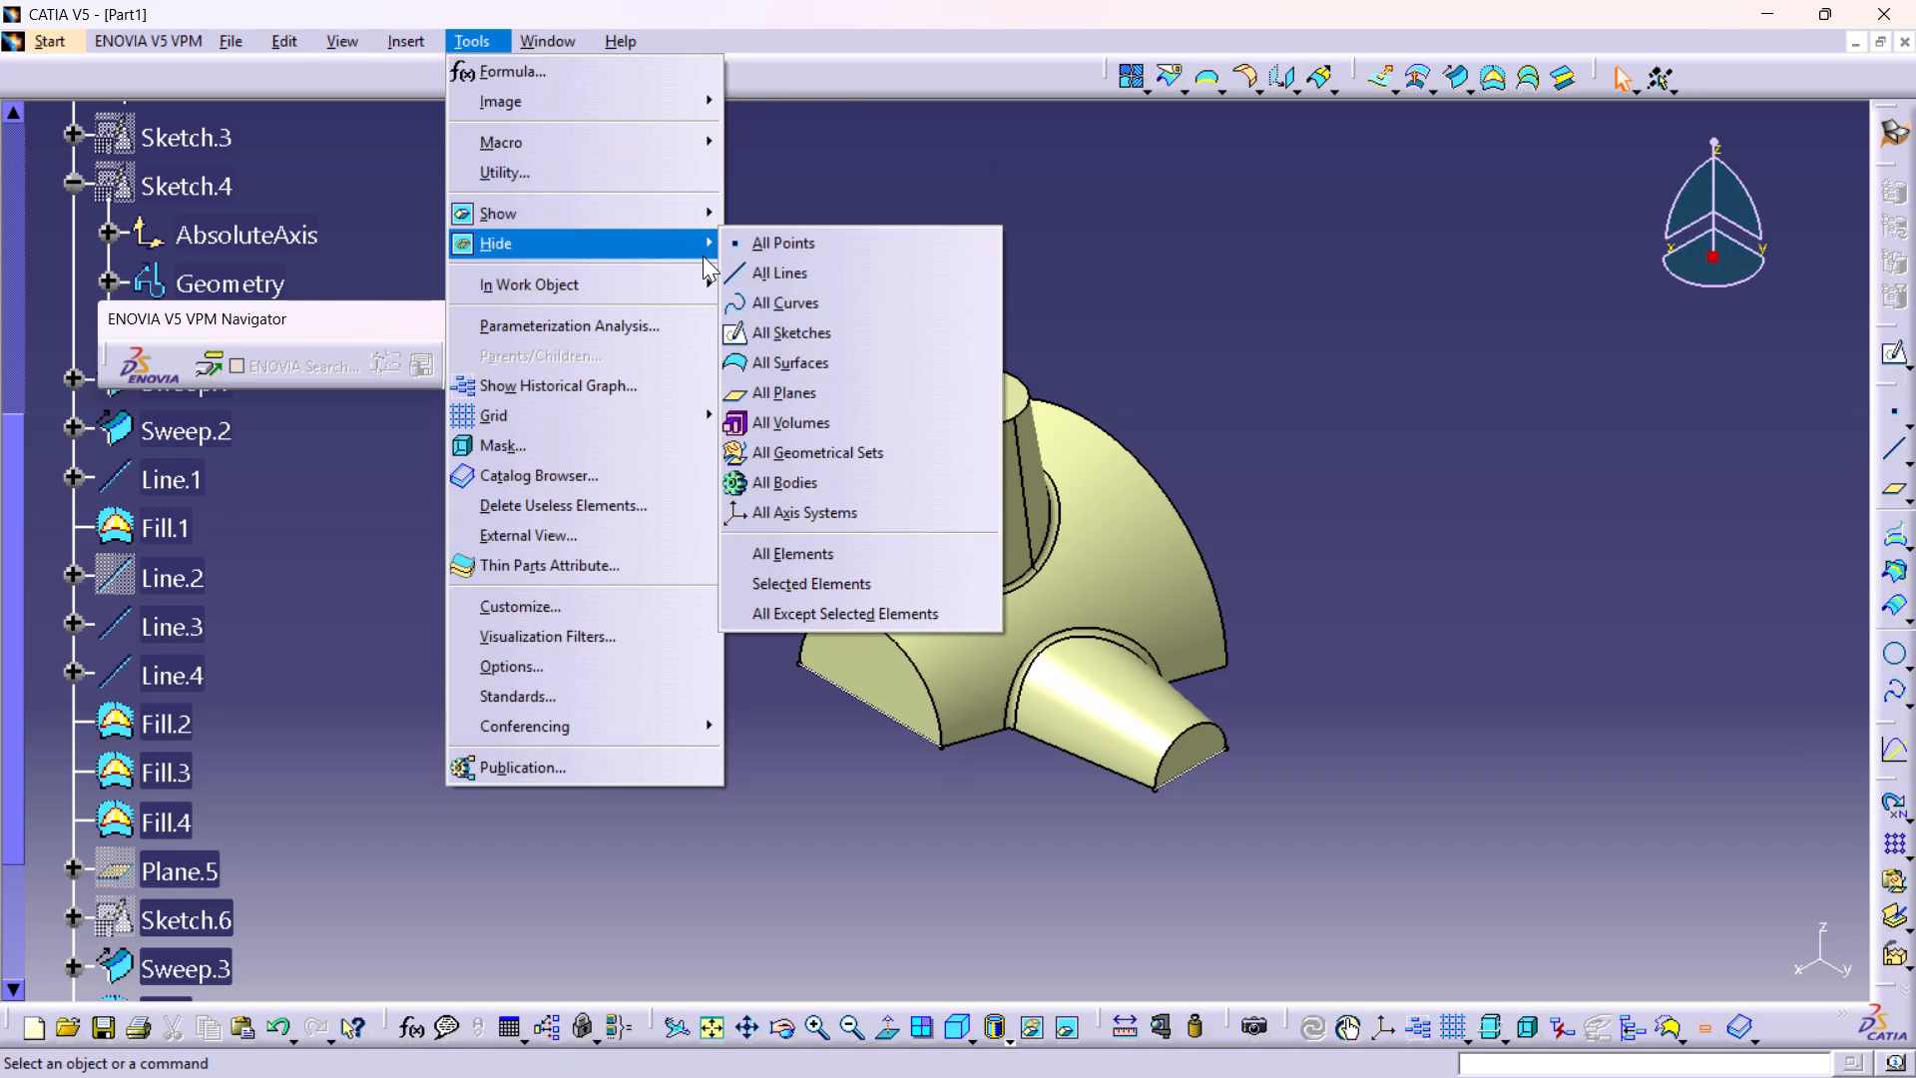
pyautogui.click(781, 281)
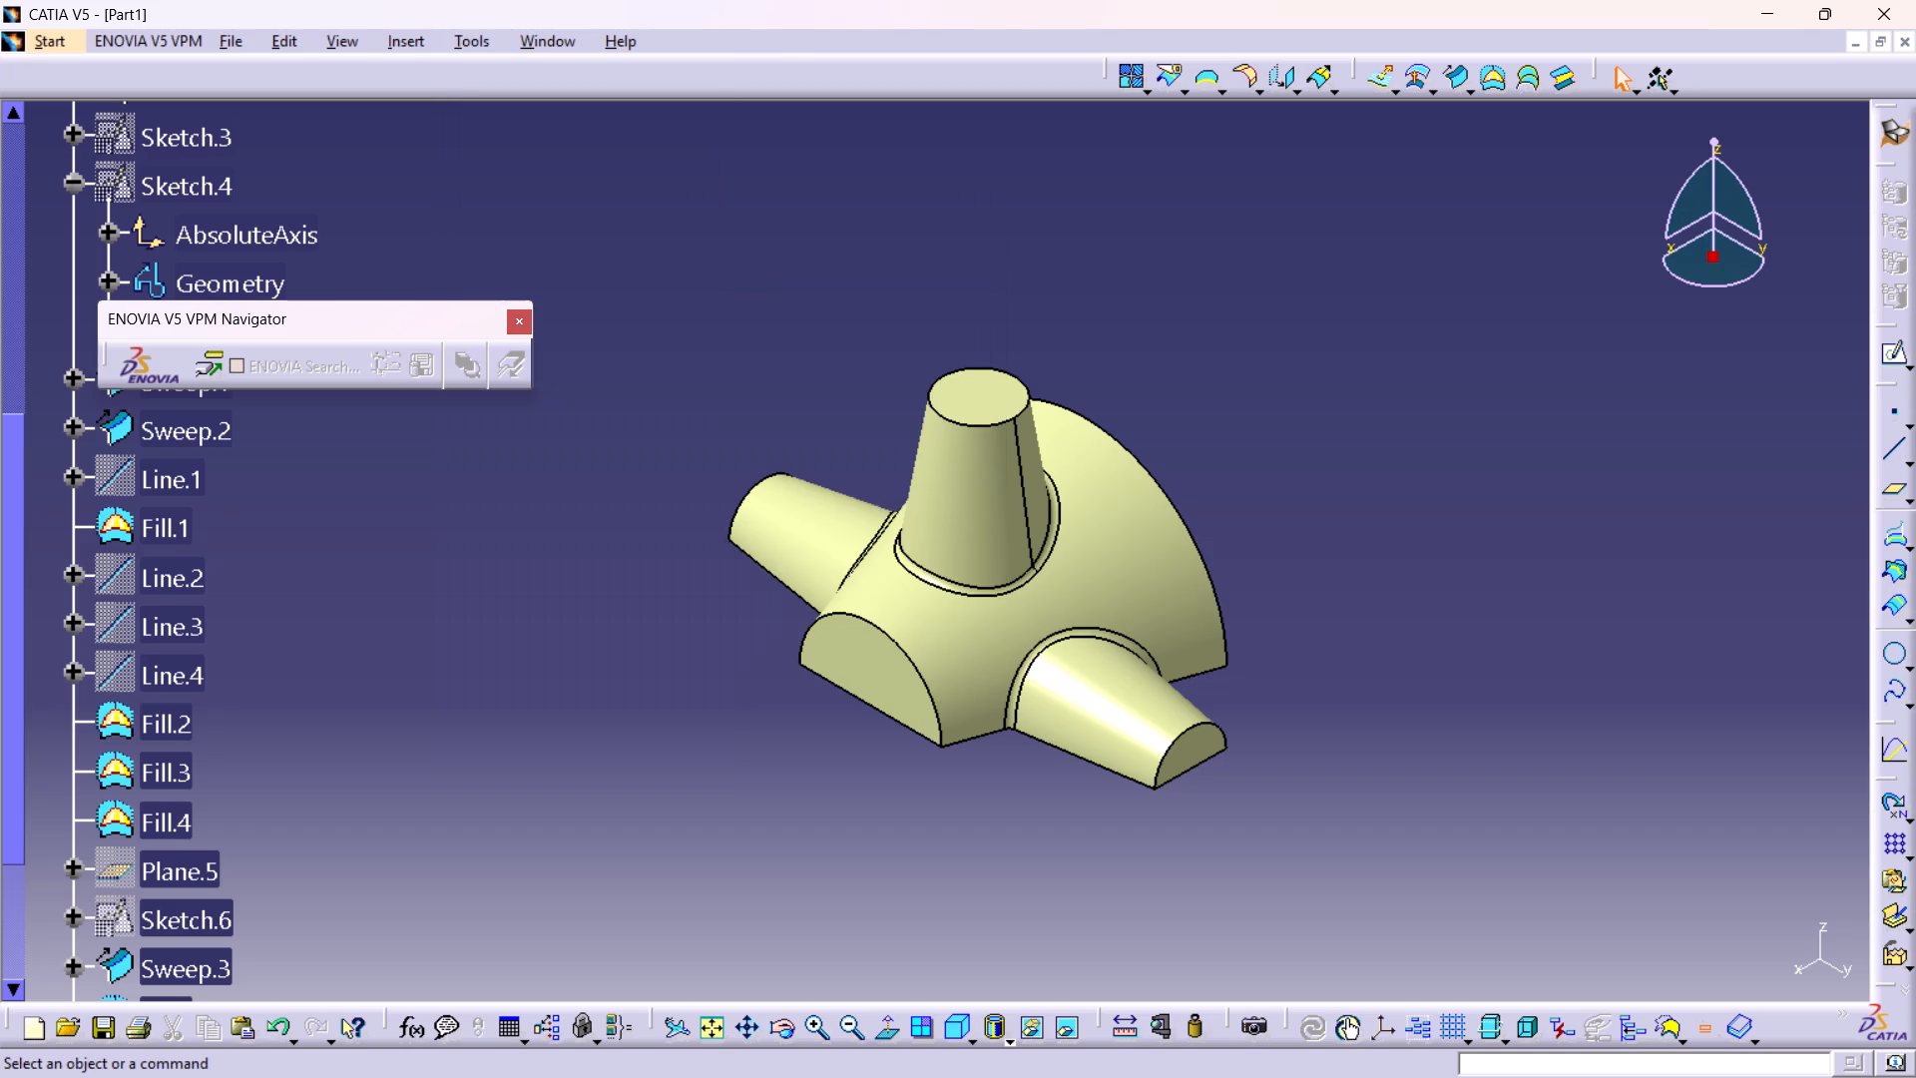
# Save the part as a CATPart named 1 in the wireframe folder under Documents, CATIA.
pyautogui.hotkey('ctrl', 's')
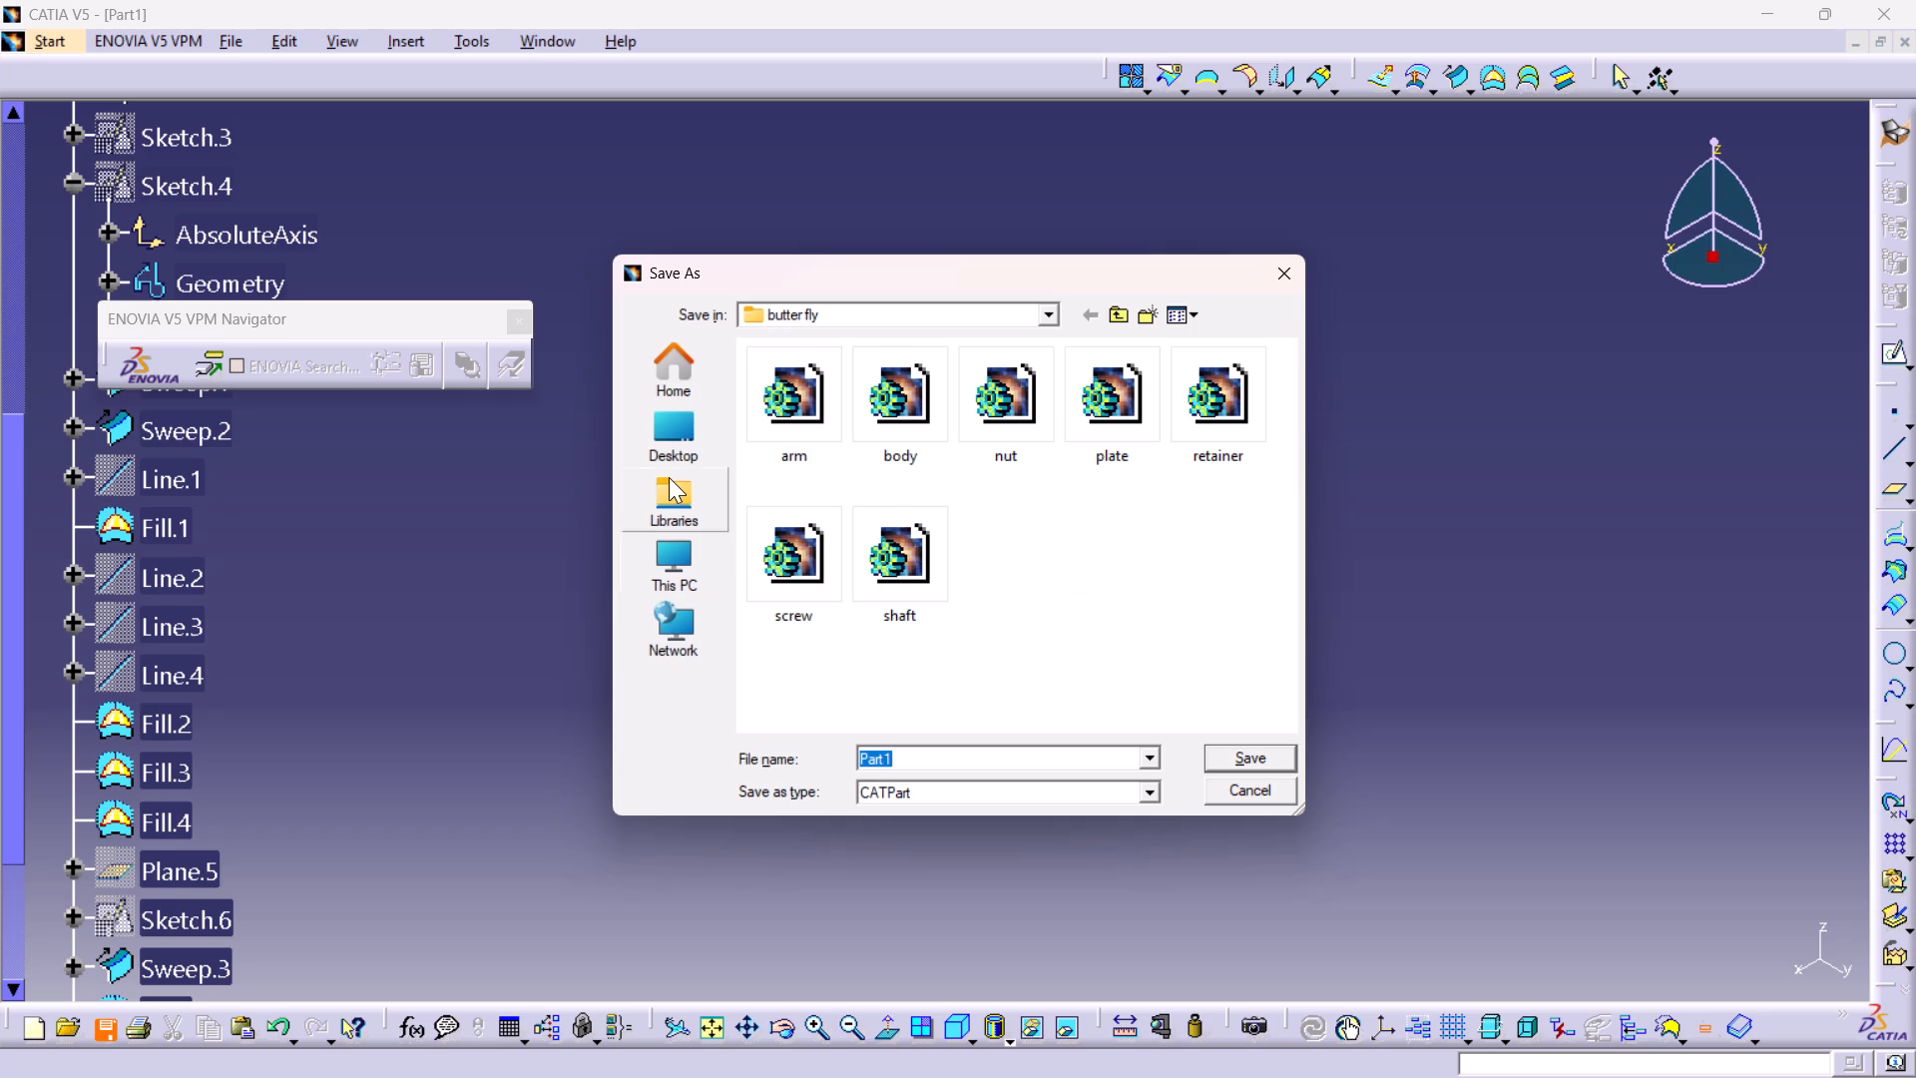
pyautogui.click(677, 446)
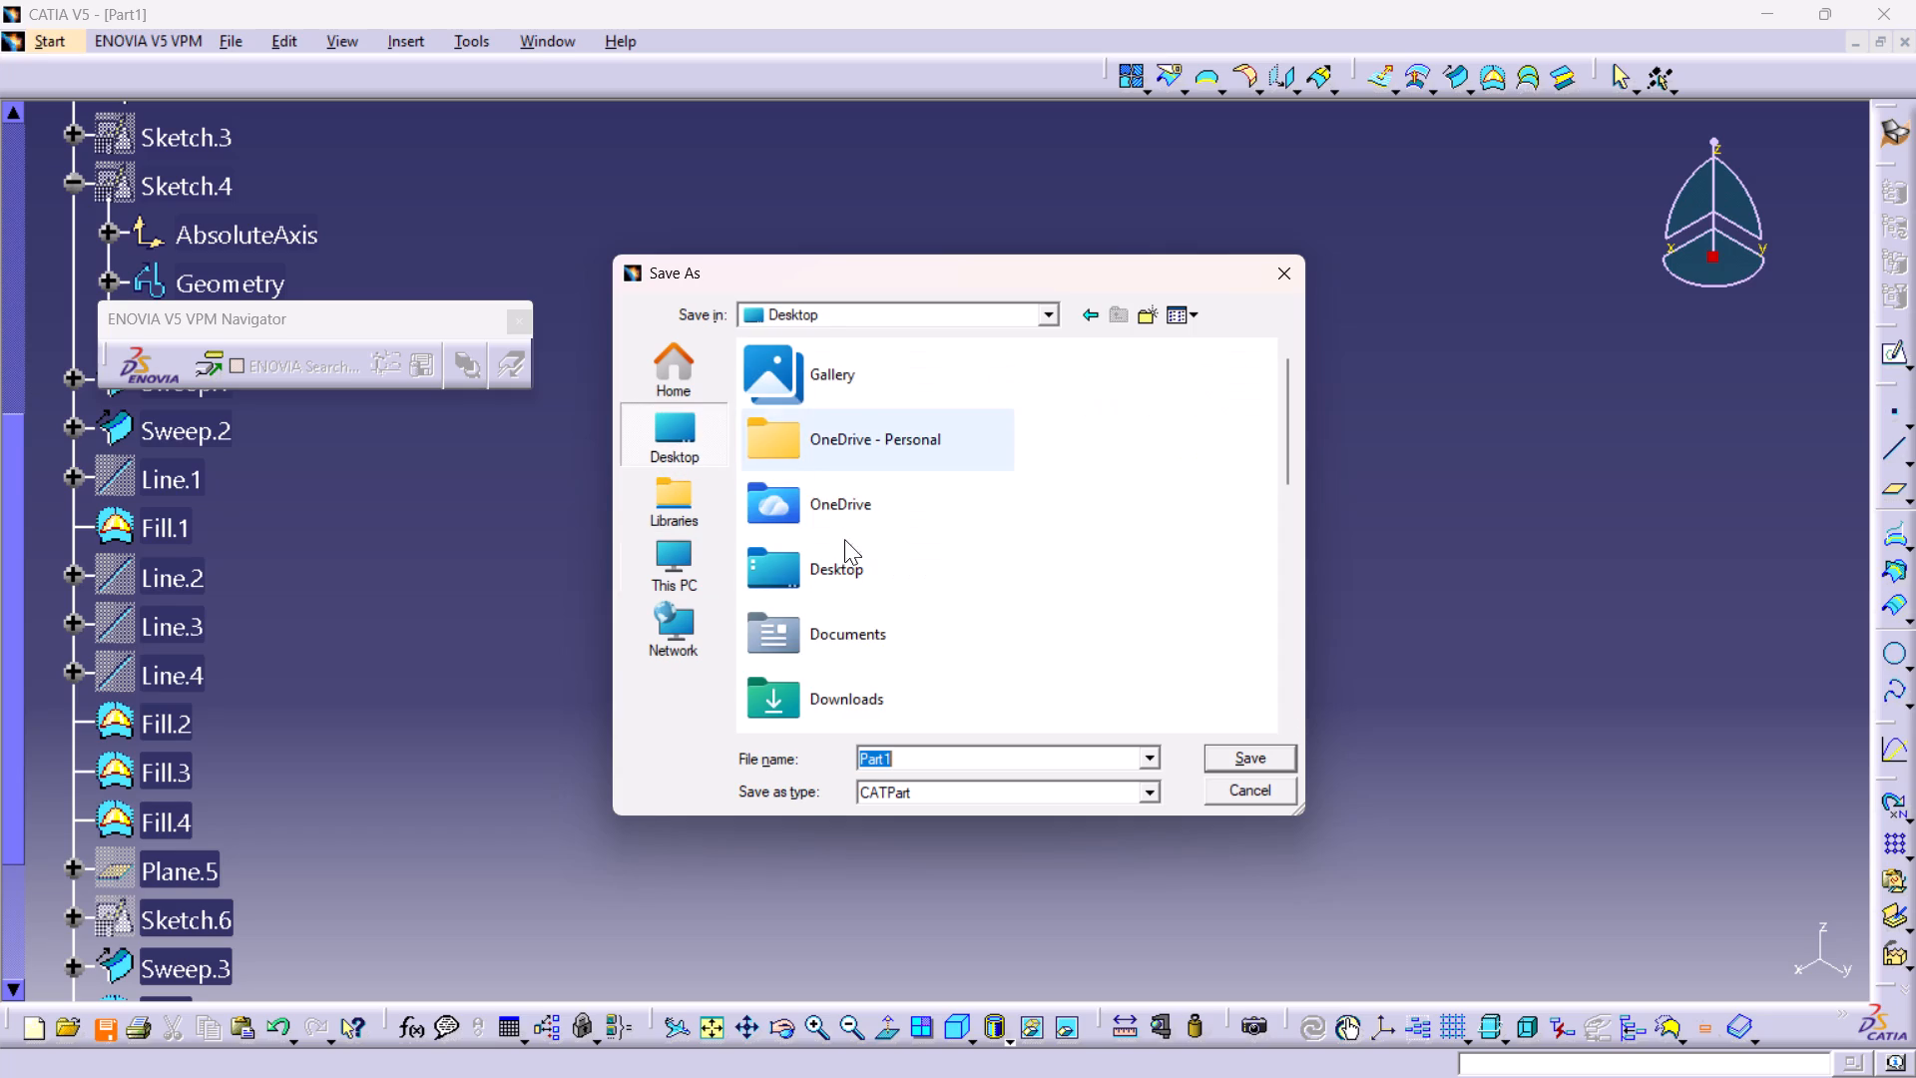
pyautogui.doubleClick(820, 642)
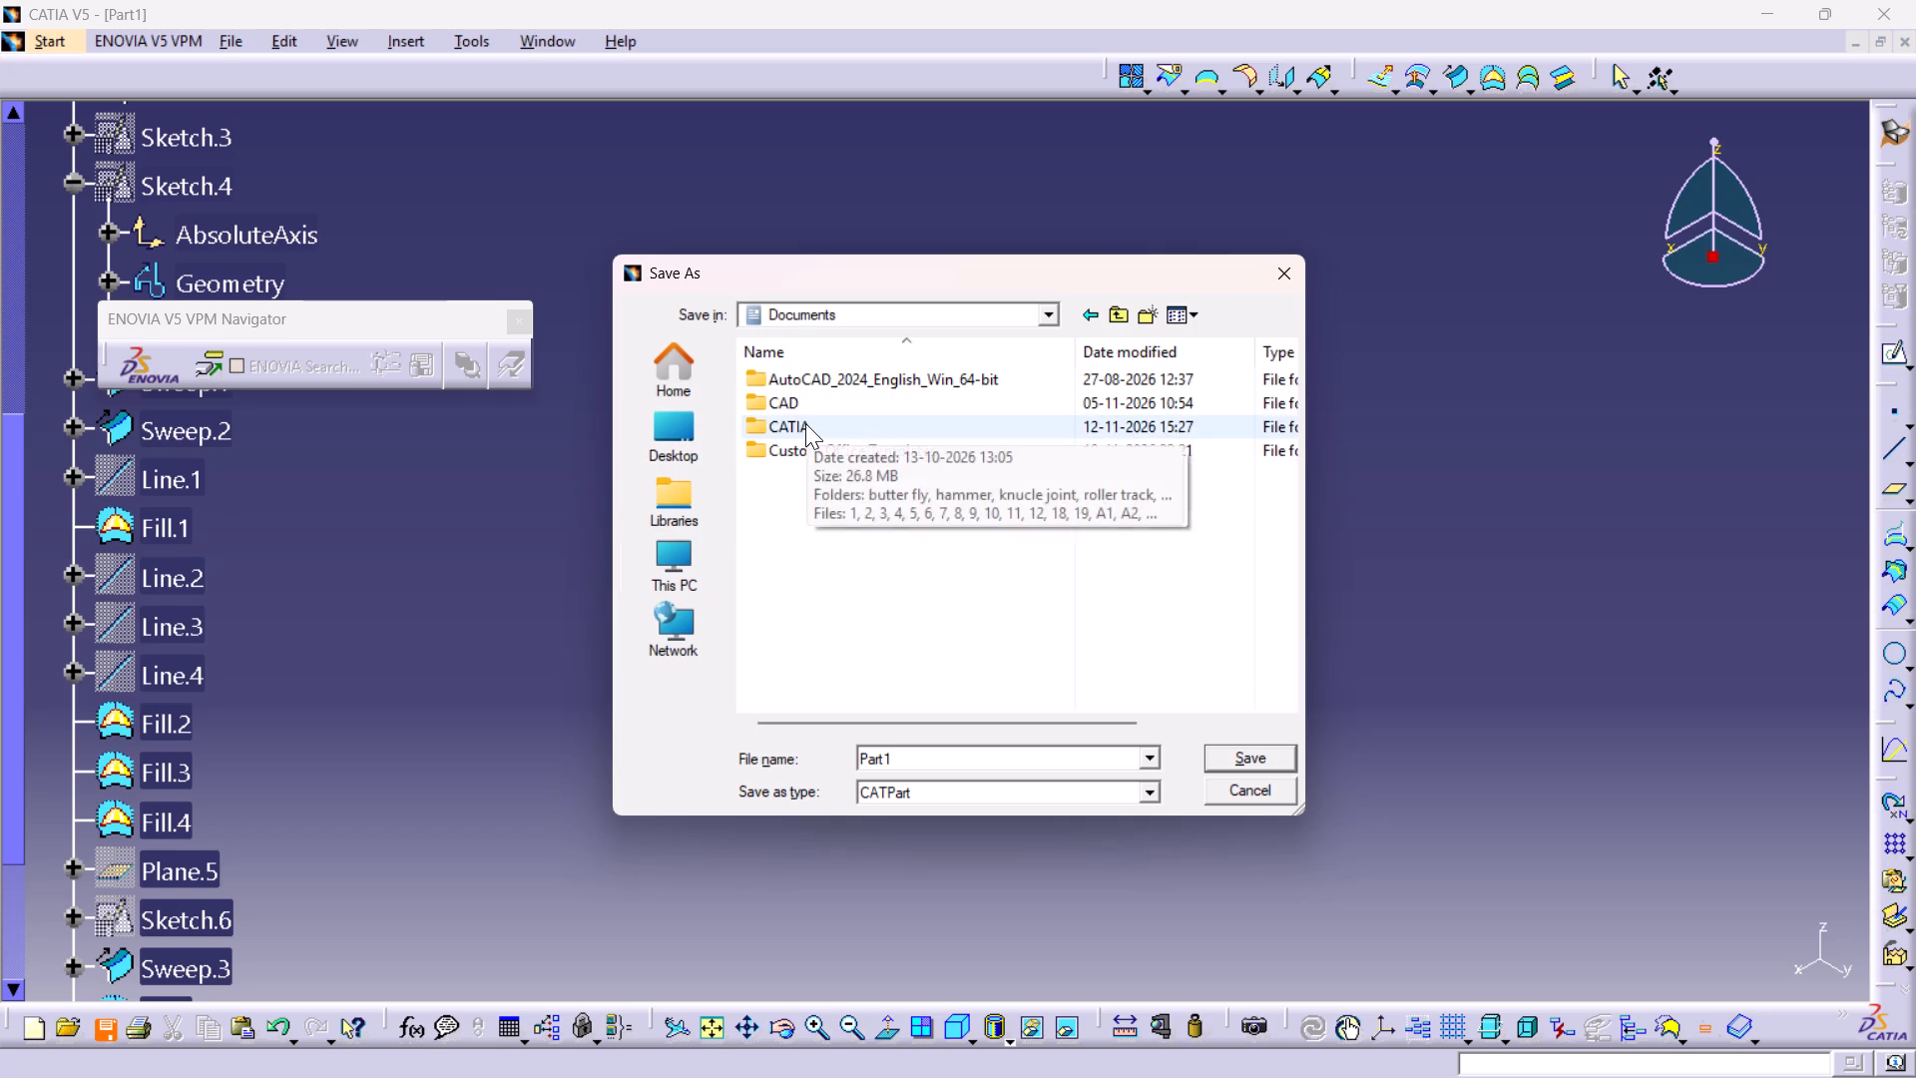
pyautogui.doubleClick(805, 423)
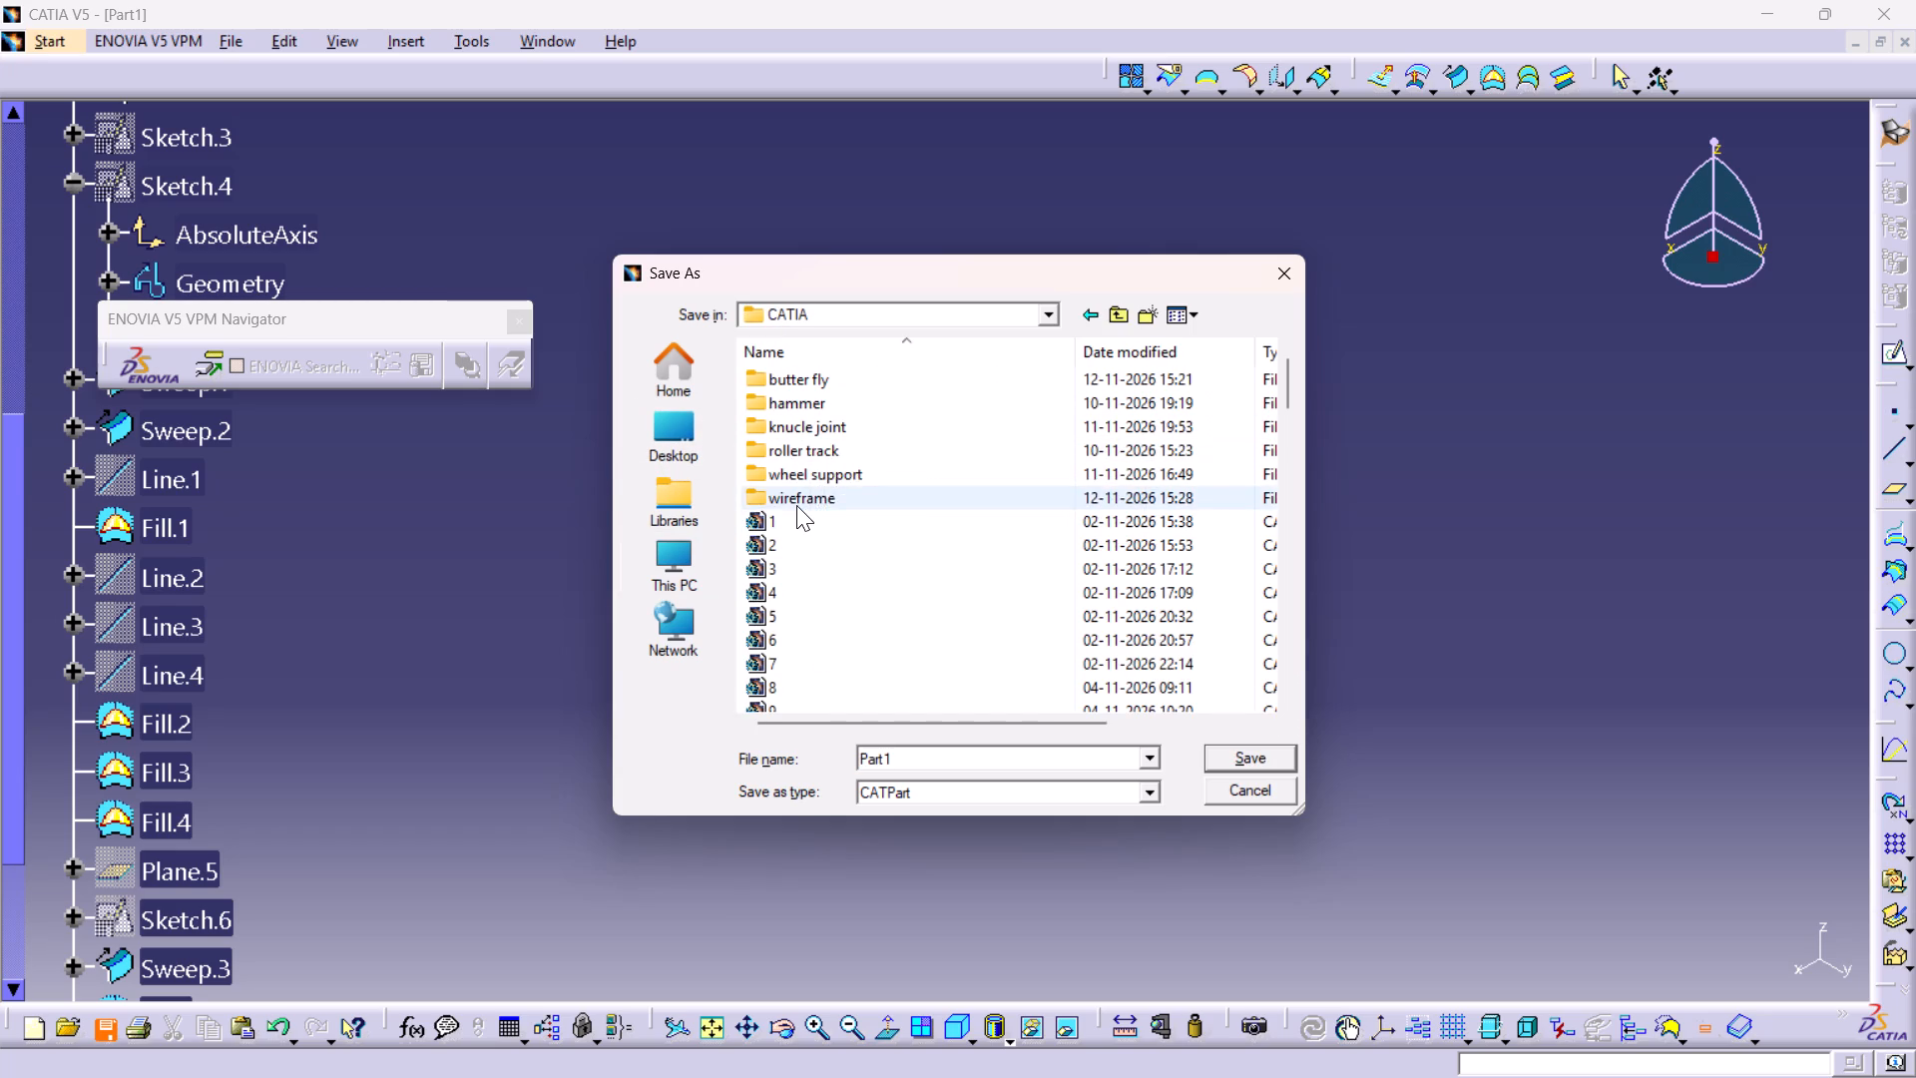
pyautogui.doubleClick(796, 505)
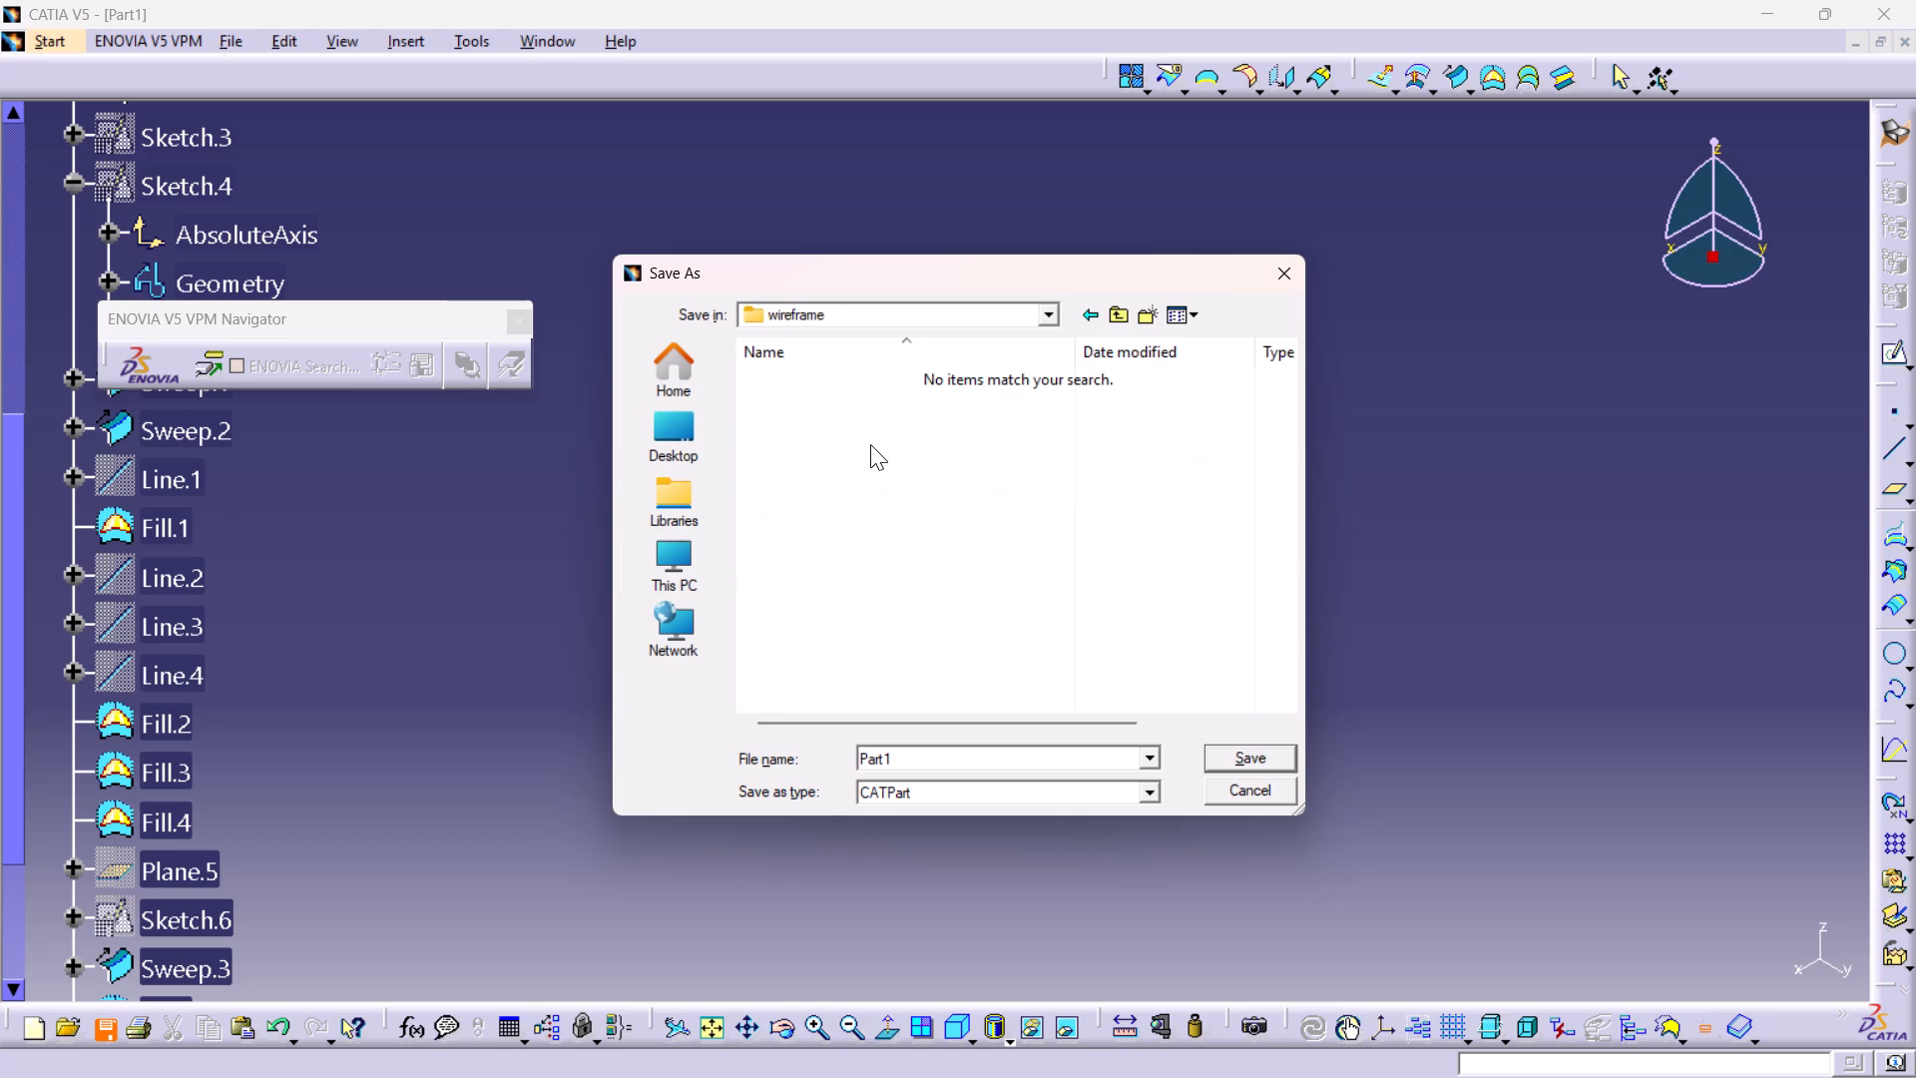
pyautogui.click(935, 763)
pyautogui.press('1')
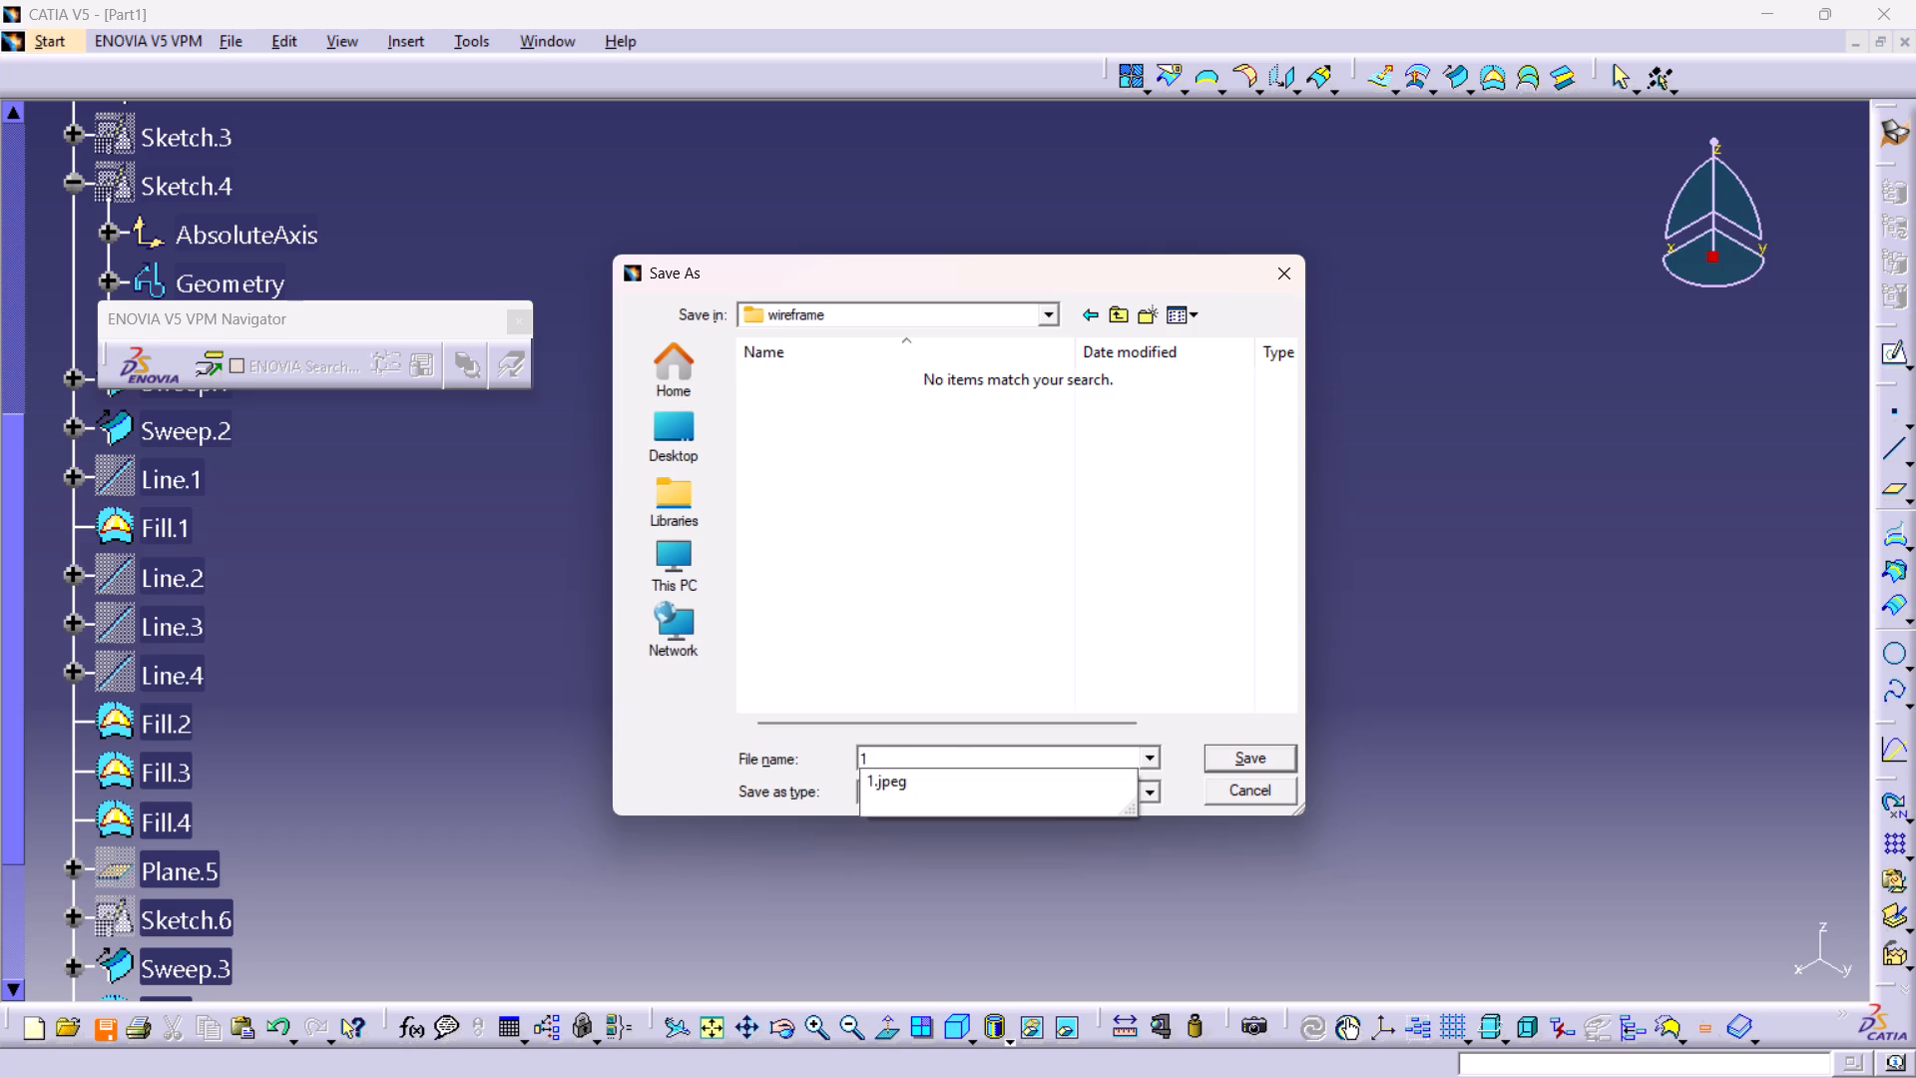
pyautogui.click(1231, 763)
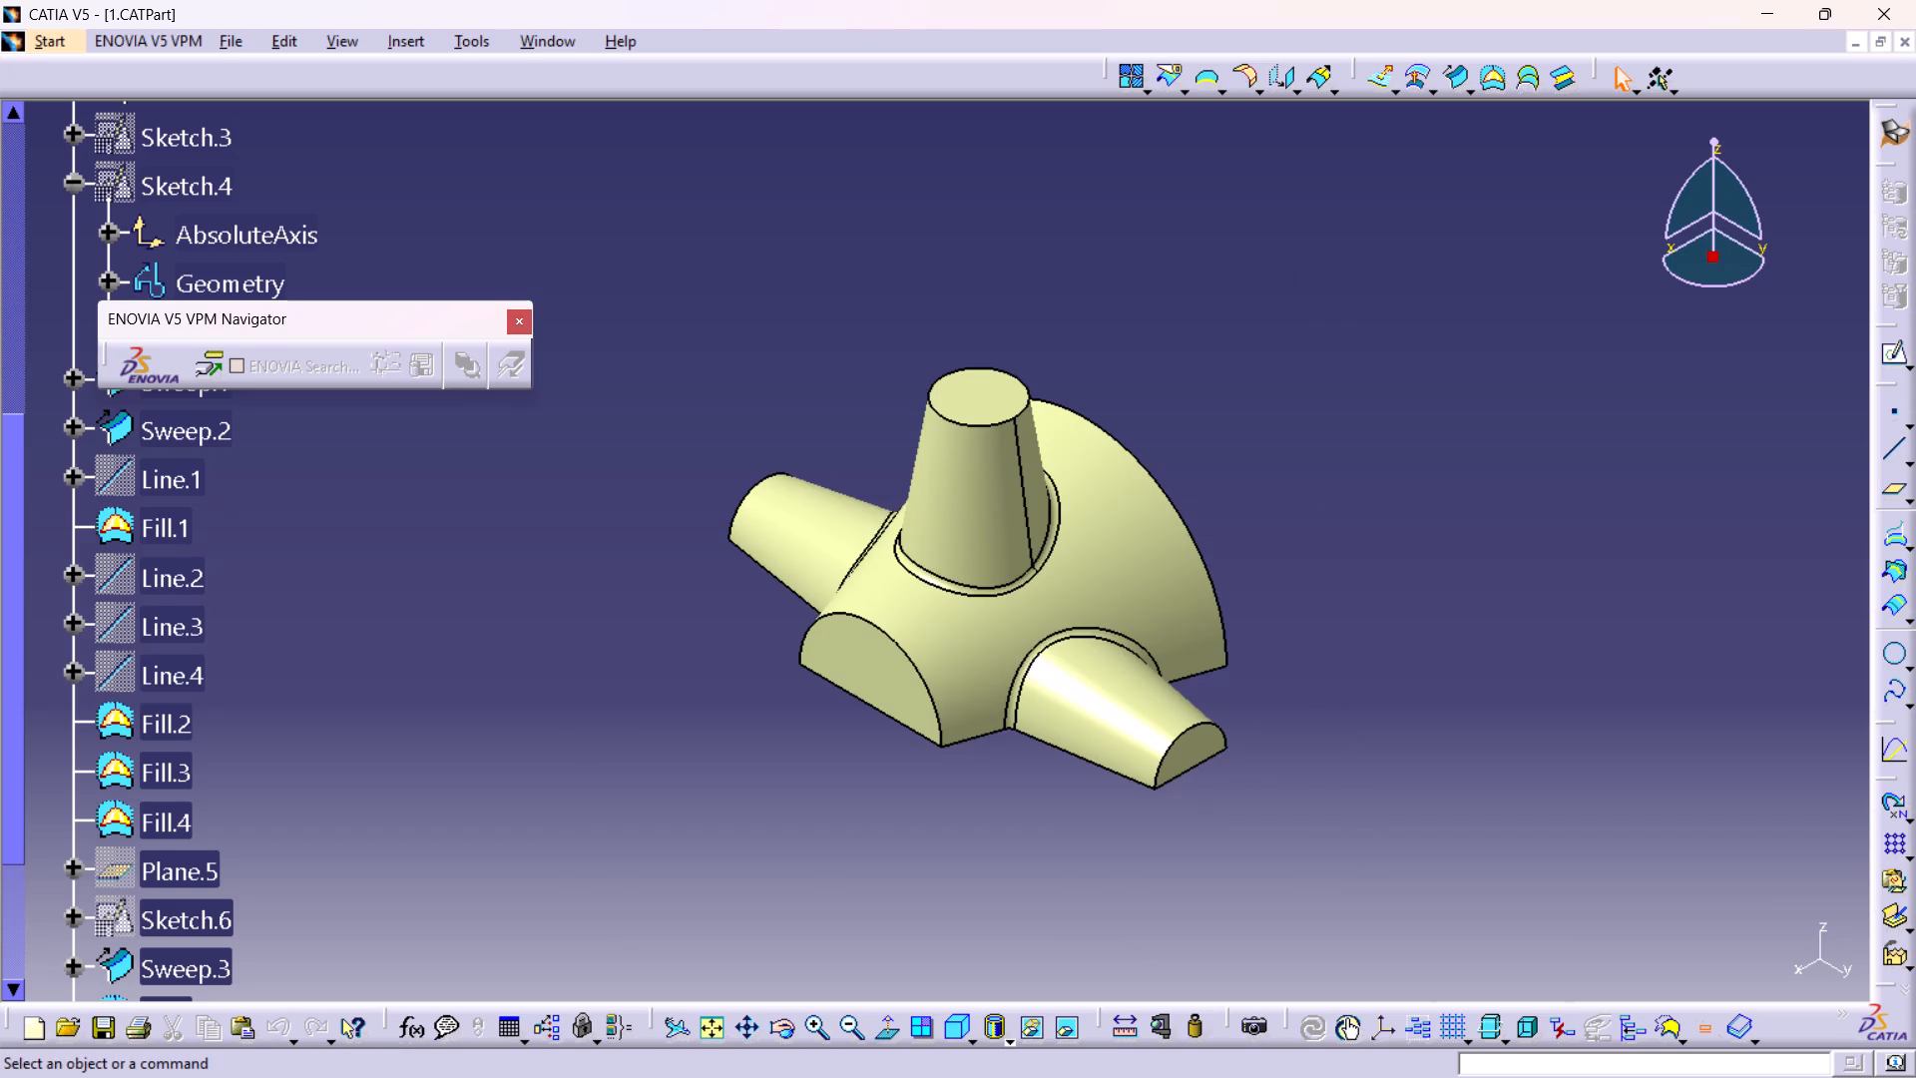
# Print the model view with Microsoft Print to PDF, fitted in page, saving the output as 1 in the CATIA wireframe folder.
pyautogui.moveTo(1254, 633); pyautogui.dragTo(1260, 526, button='middle')
pyautogui.rightClick(1254, 633)
pyautogui.moveTo(1413, 539); pyautogui.dragTo(1303, 522, button='middle')
pyautogui.rightClick(1304, 522)
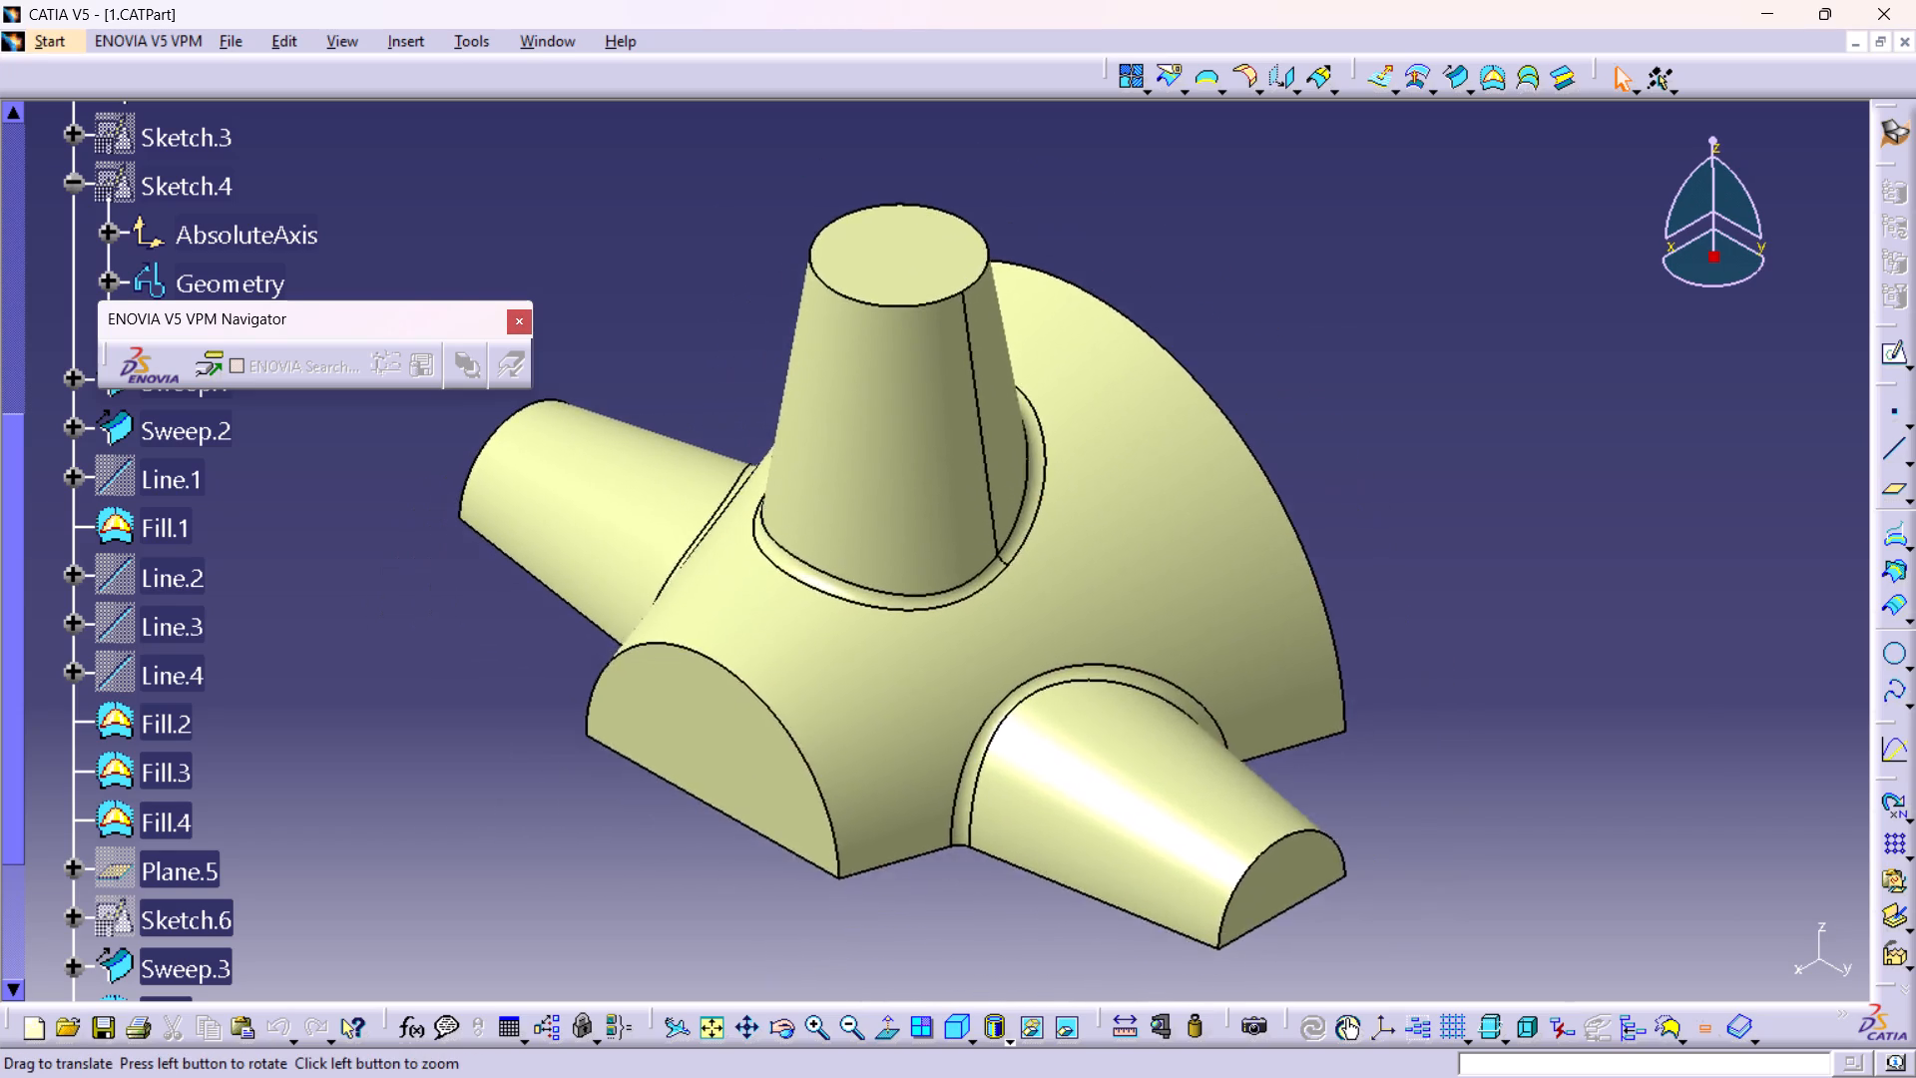
pyautogui.moveTo(1303, 522); pyautogui.dragTo(1329, 560, button='middle')
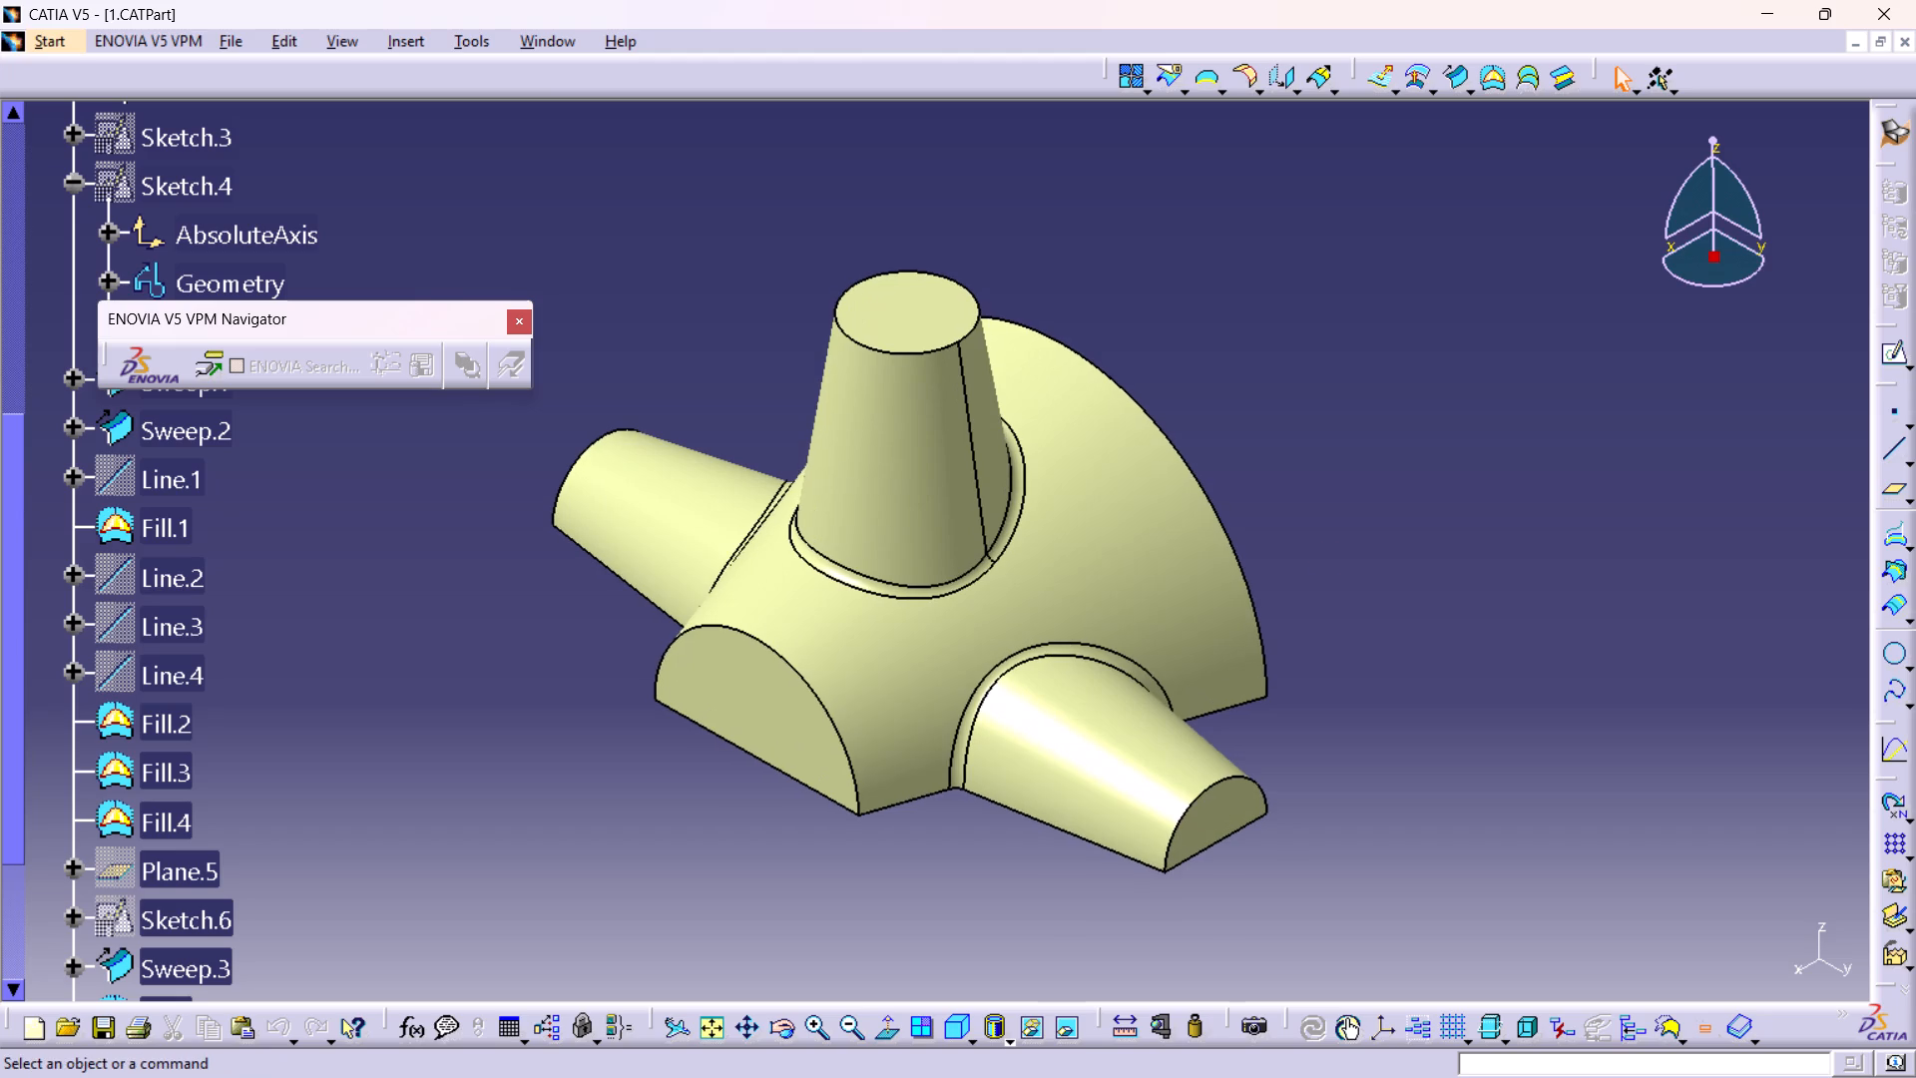
pyautogui.hotkey('ctrl', 'p')
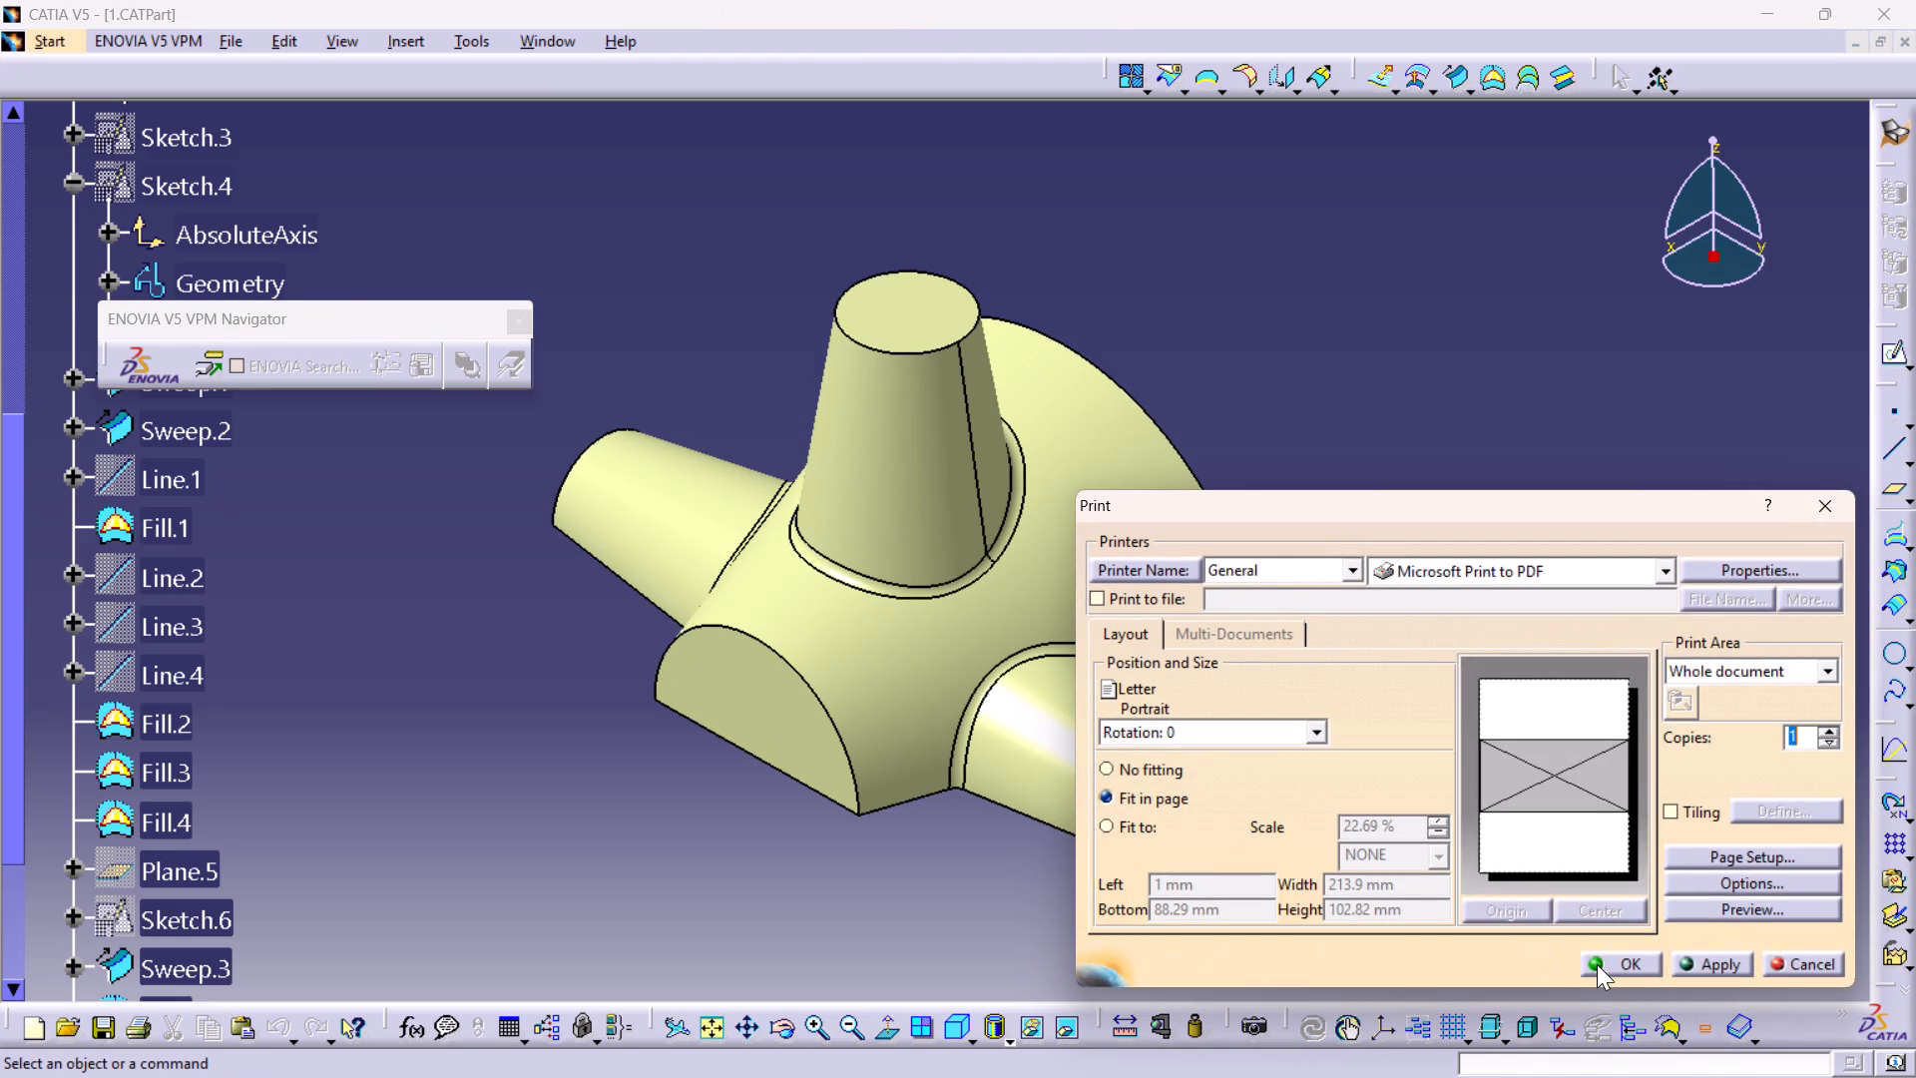
pyautogui.click(1597, 962)
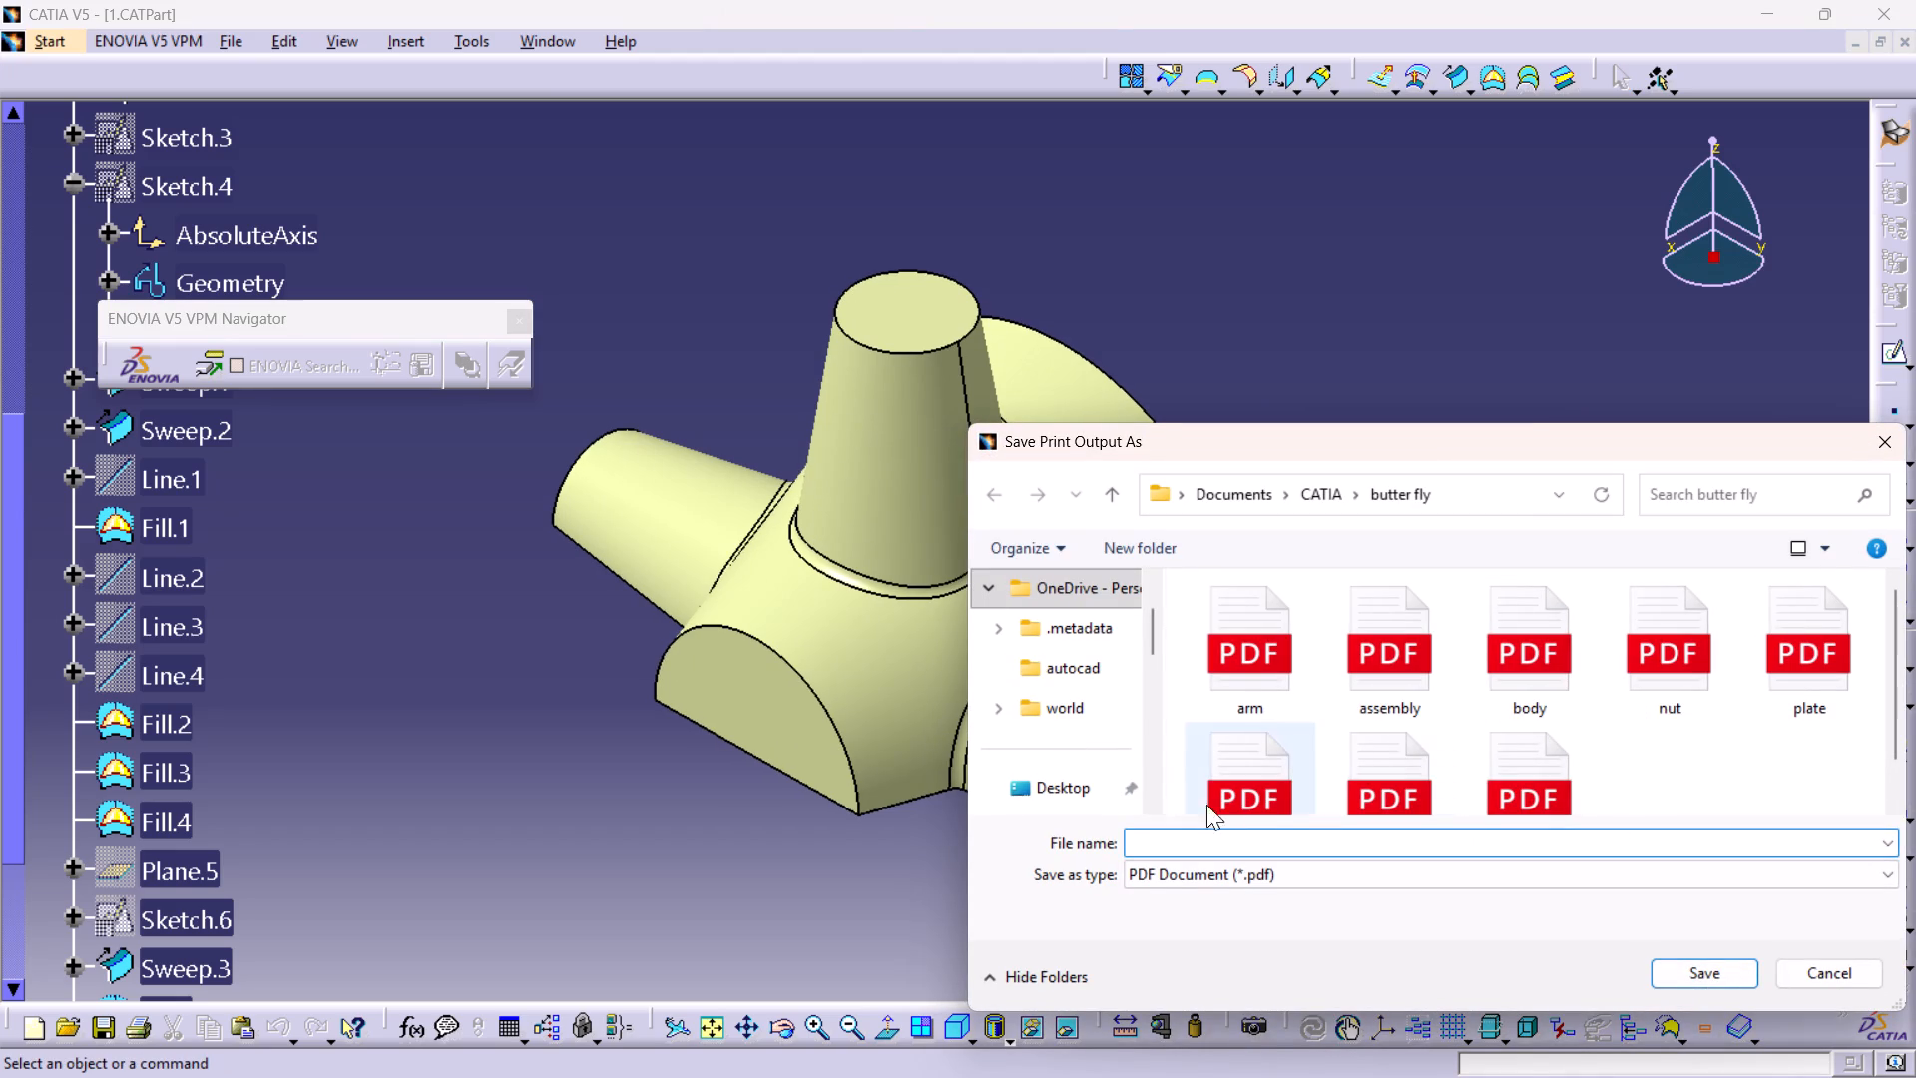
pyautogui.scroll(-4, 1104, 616)
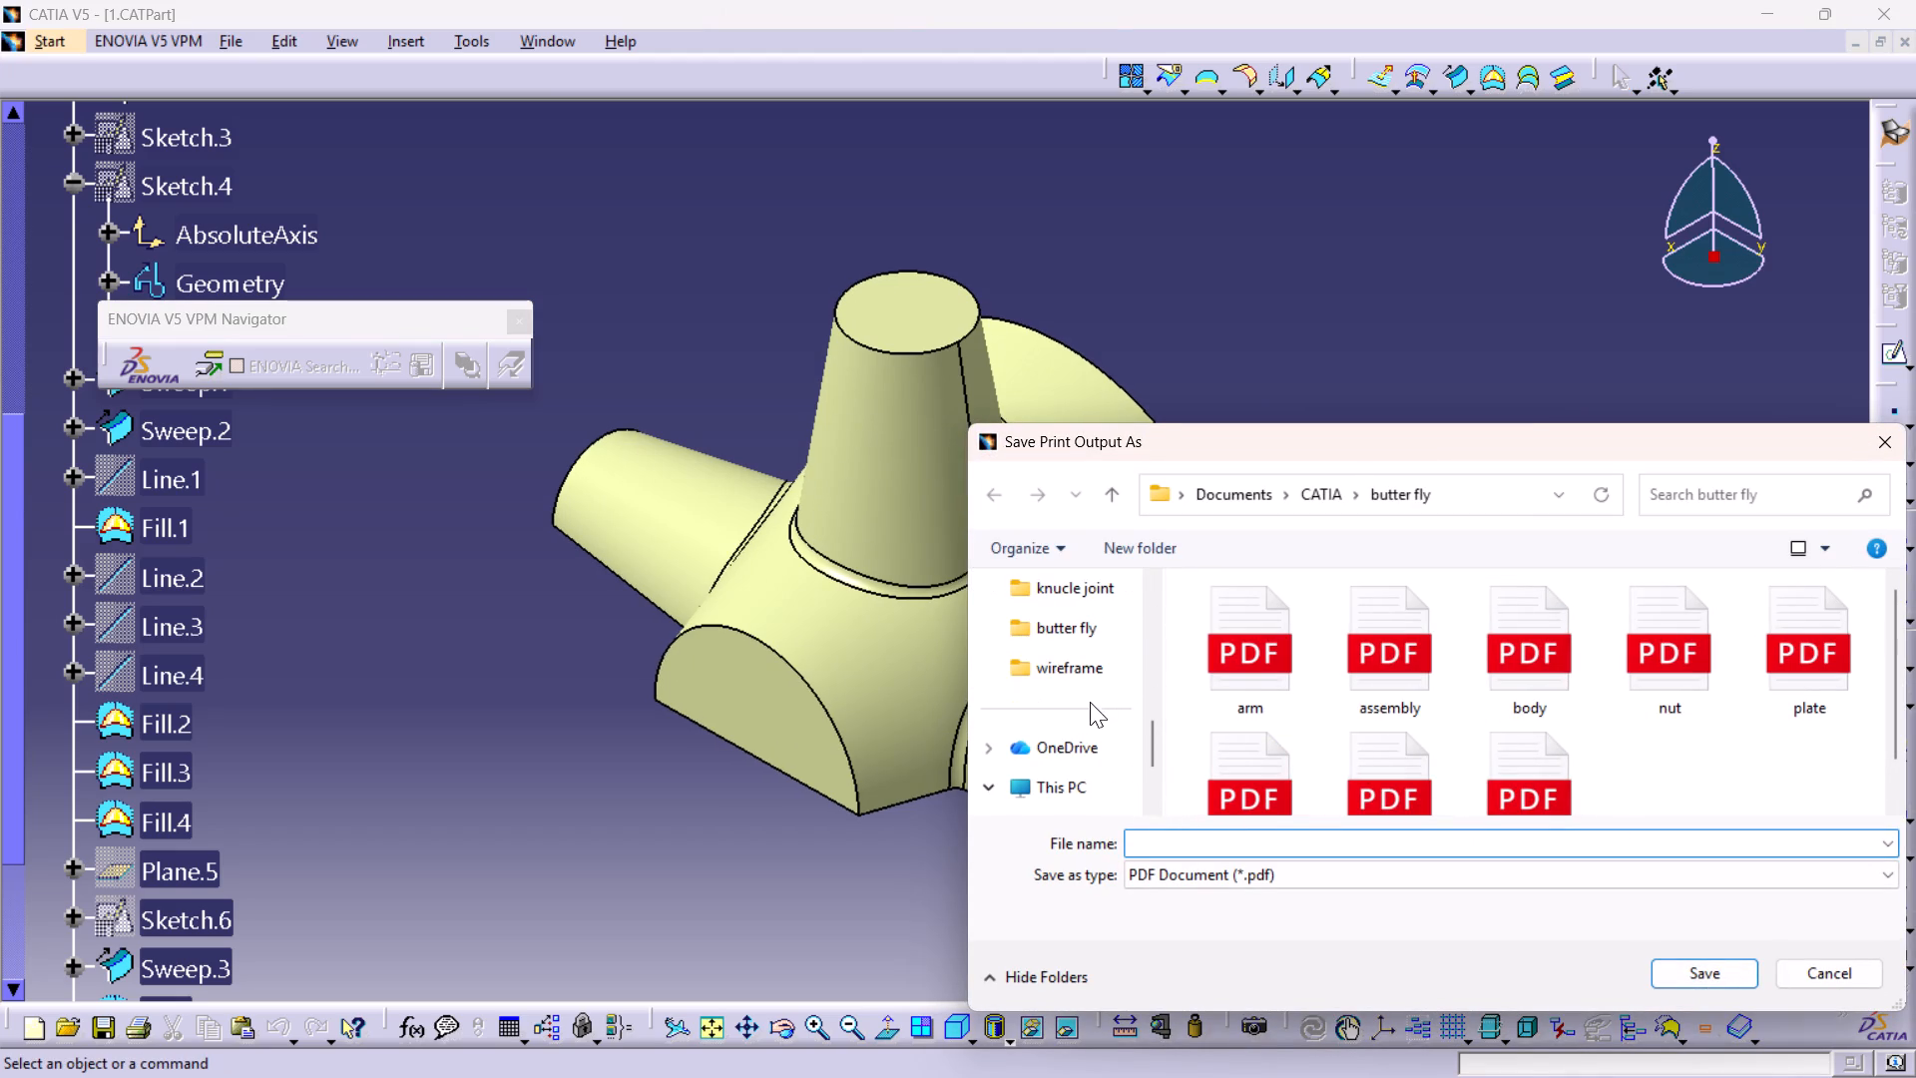
pyautogui.doubleClick(1079, 661)
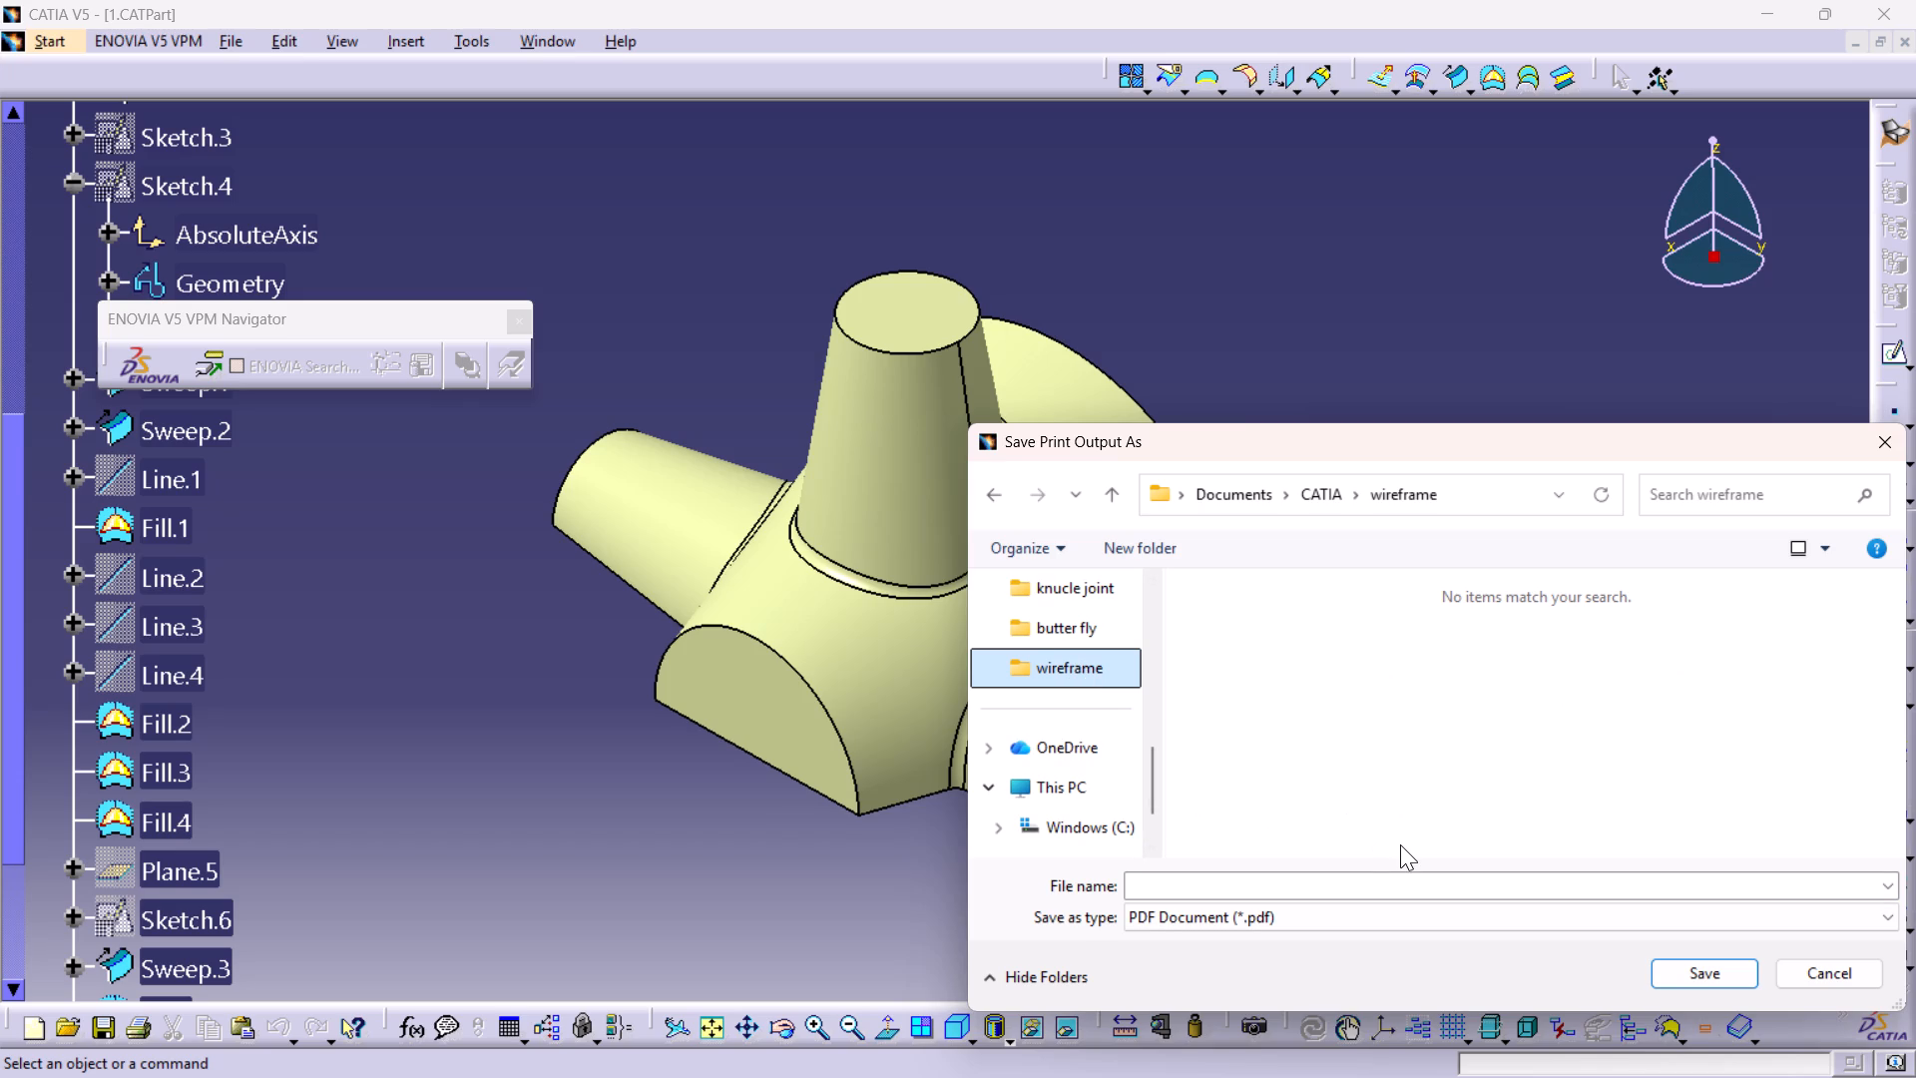
pyautogui.press('a')
pyautogui.scroll(-2, 1113, 668)
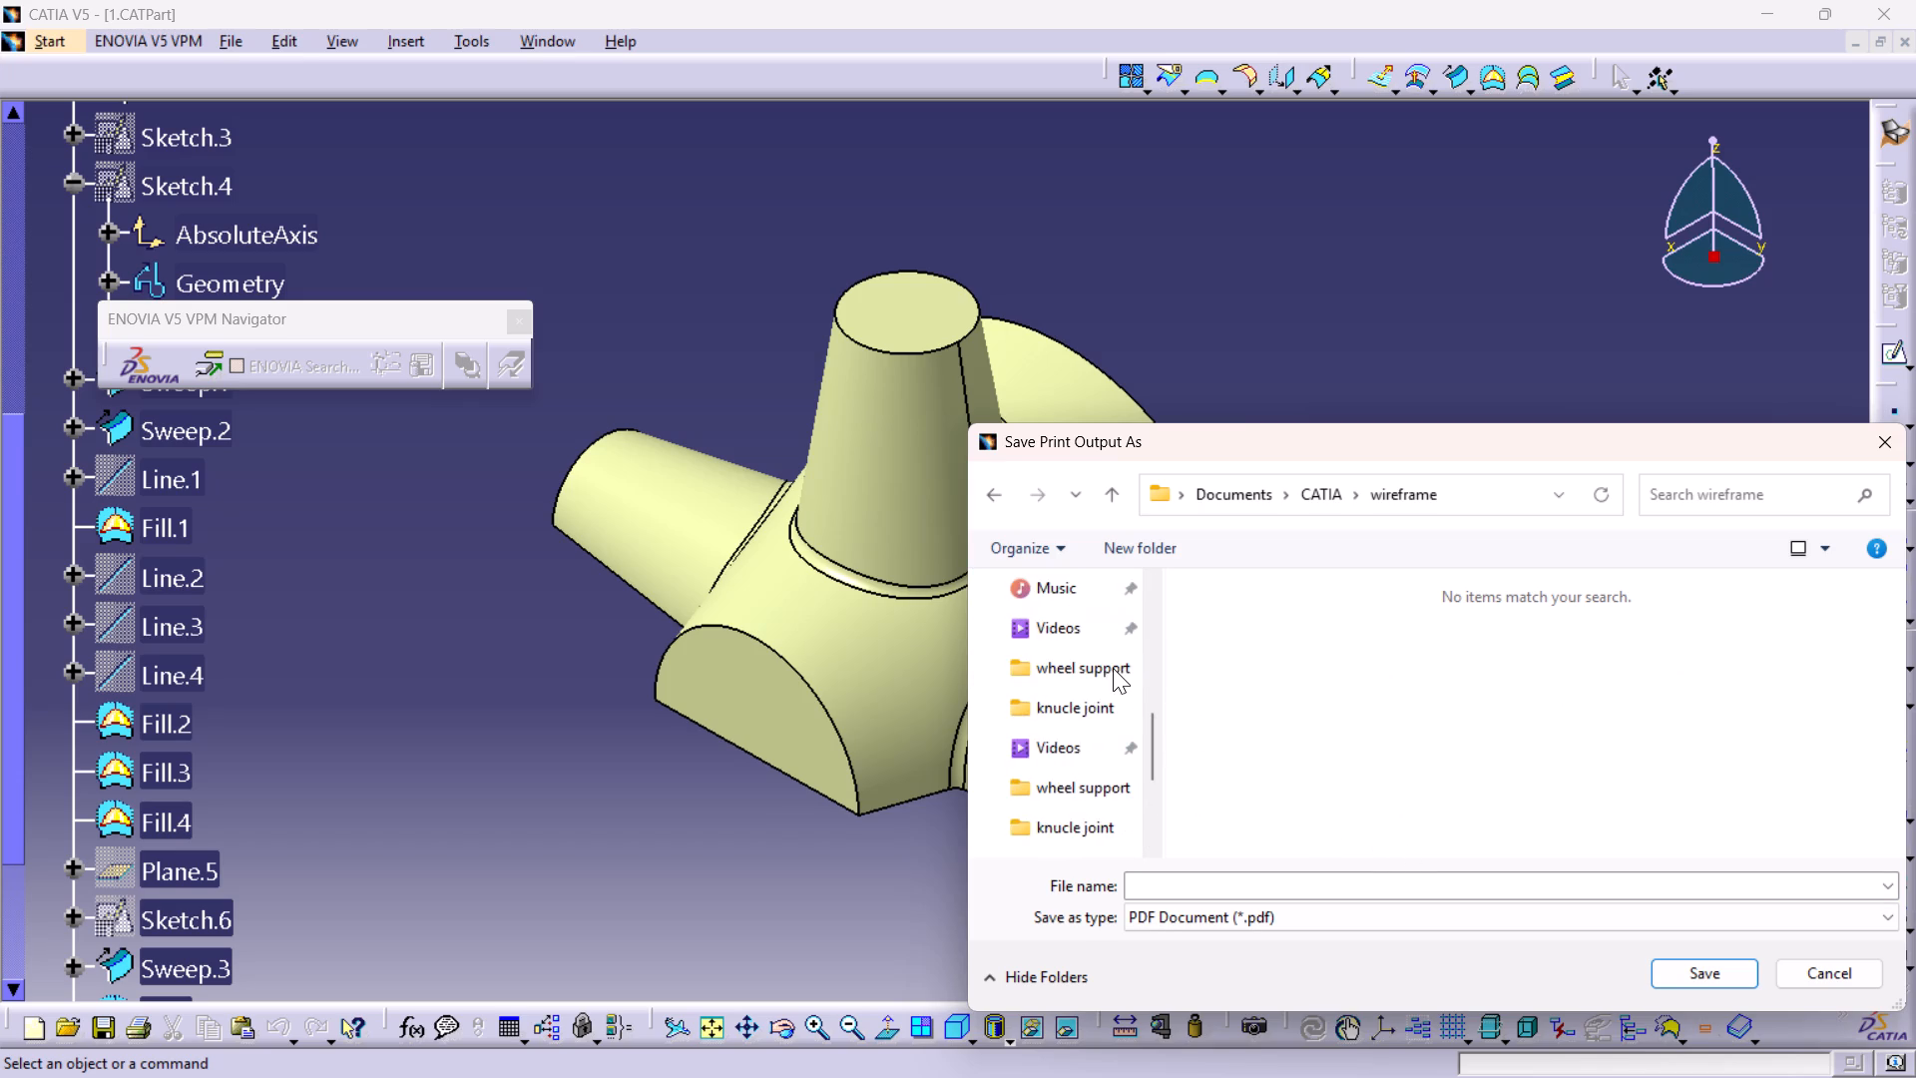
pyautogui.doubleClick(1068, 779)
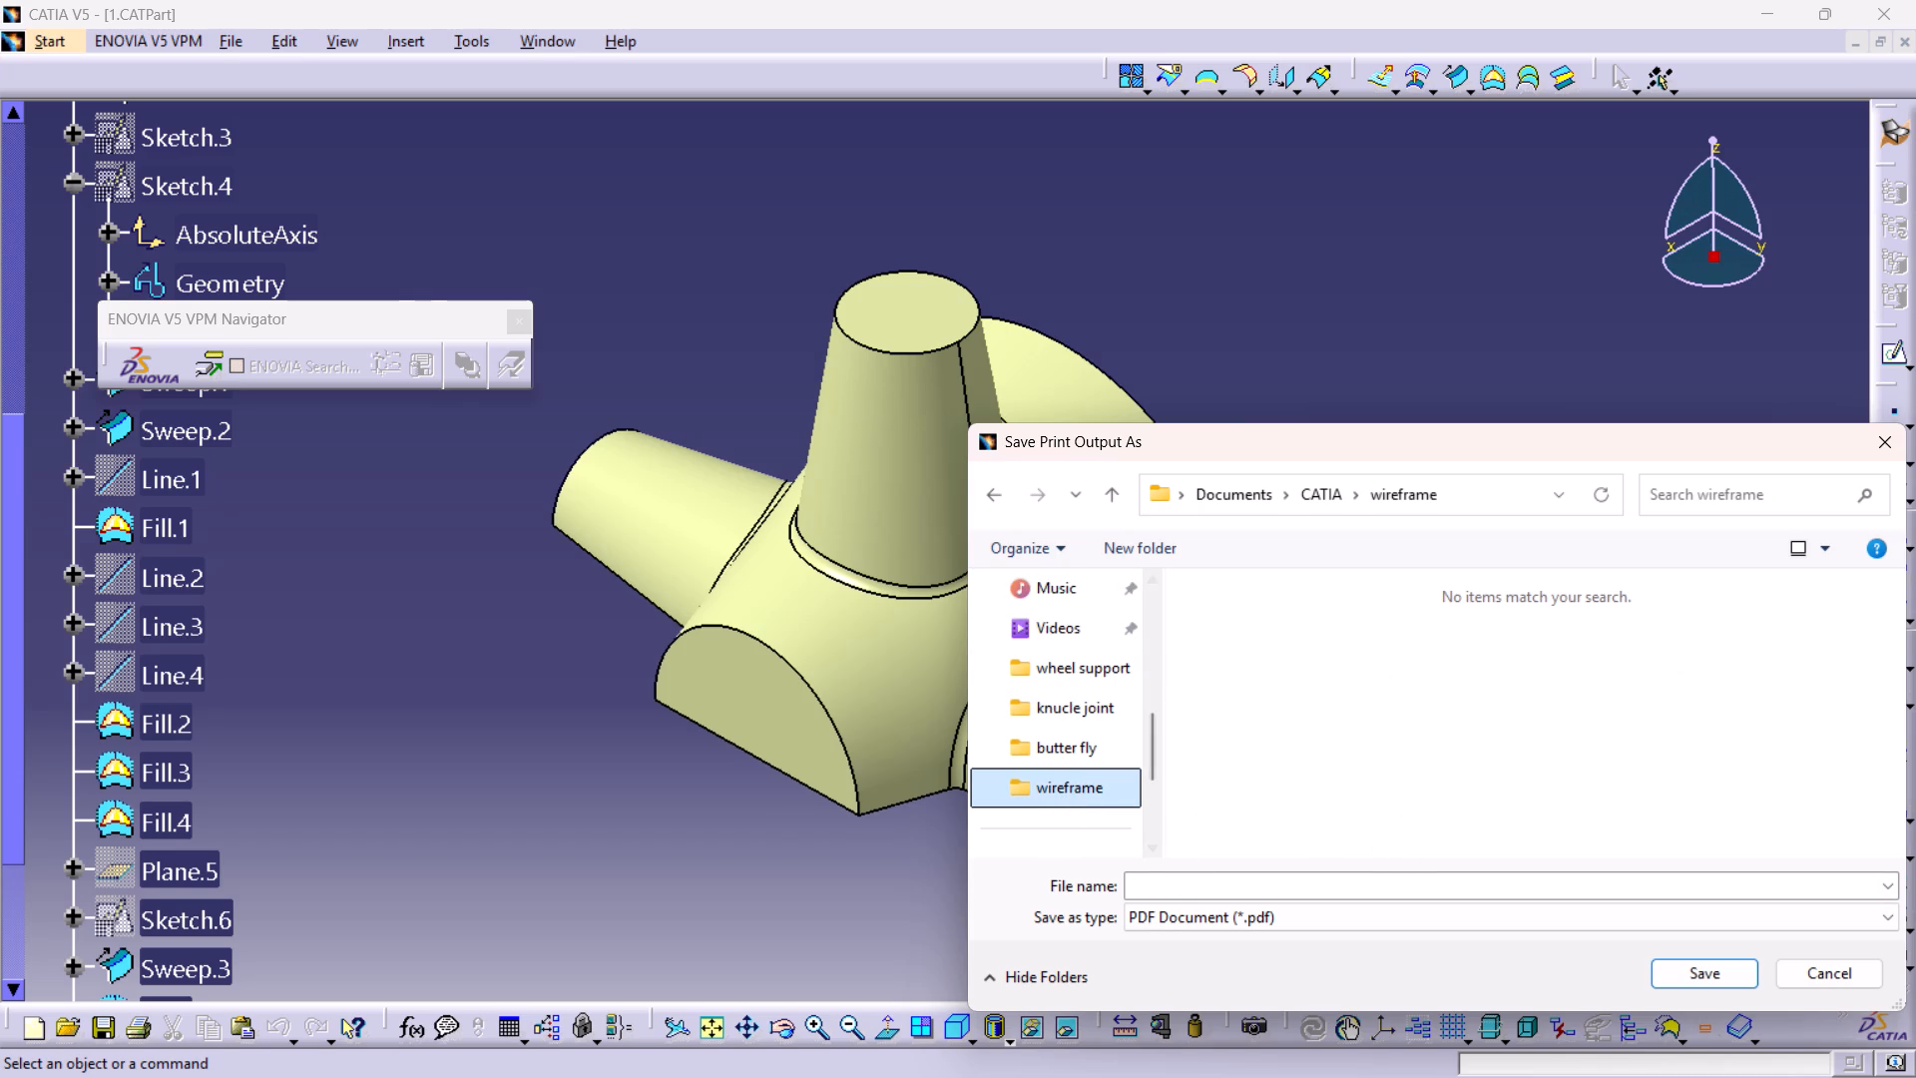
pyautogui.click(1156, 882)
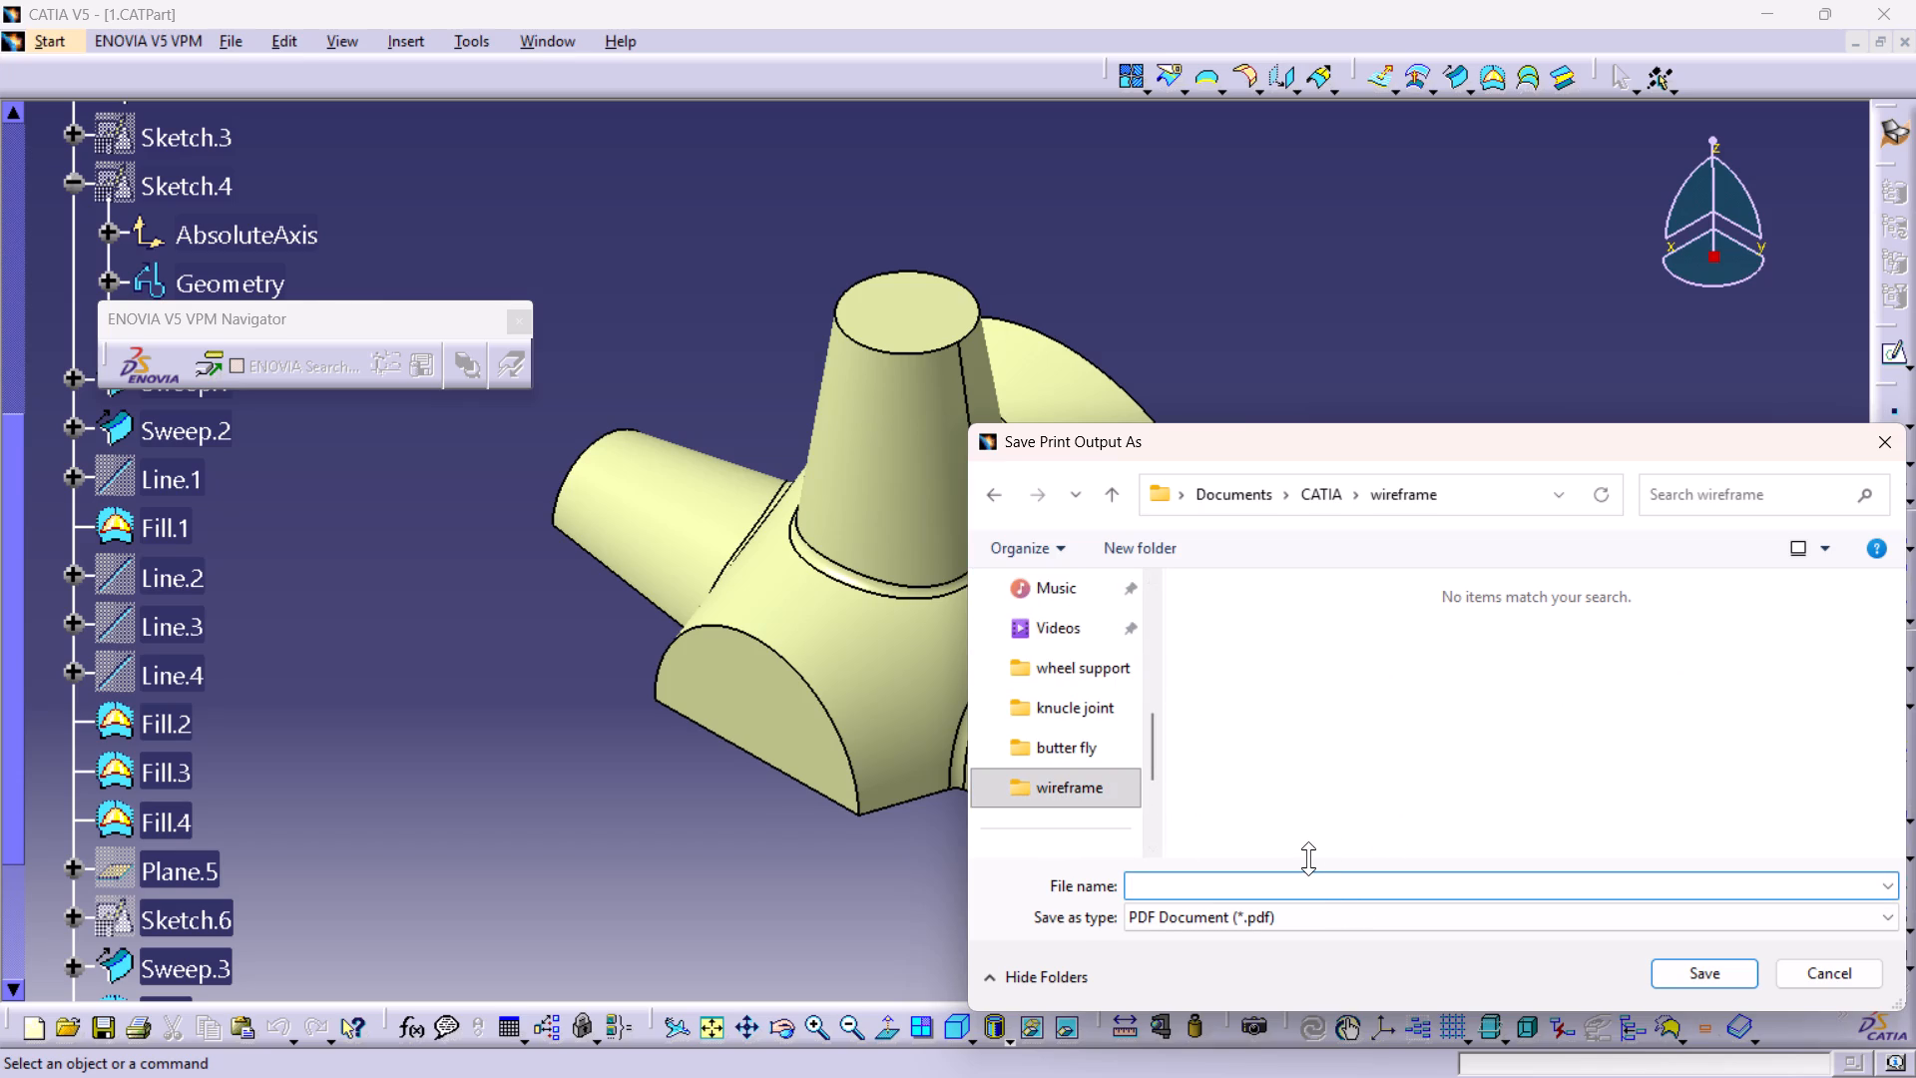
pyautogui.press('1')
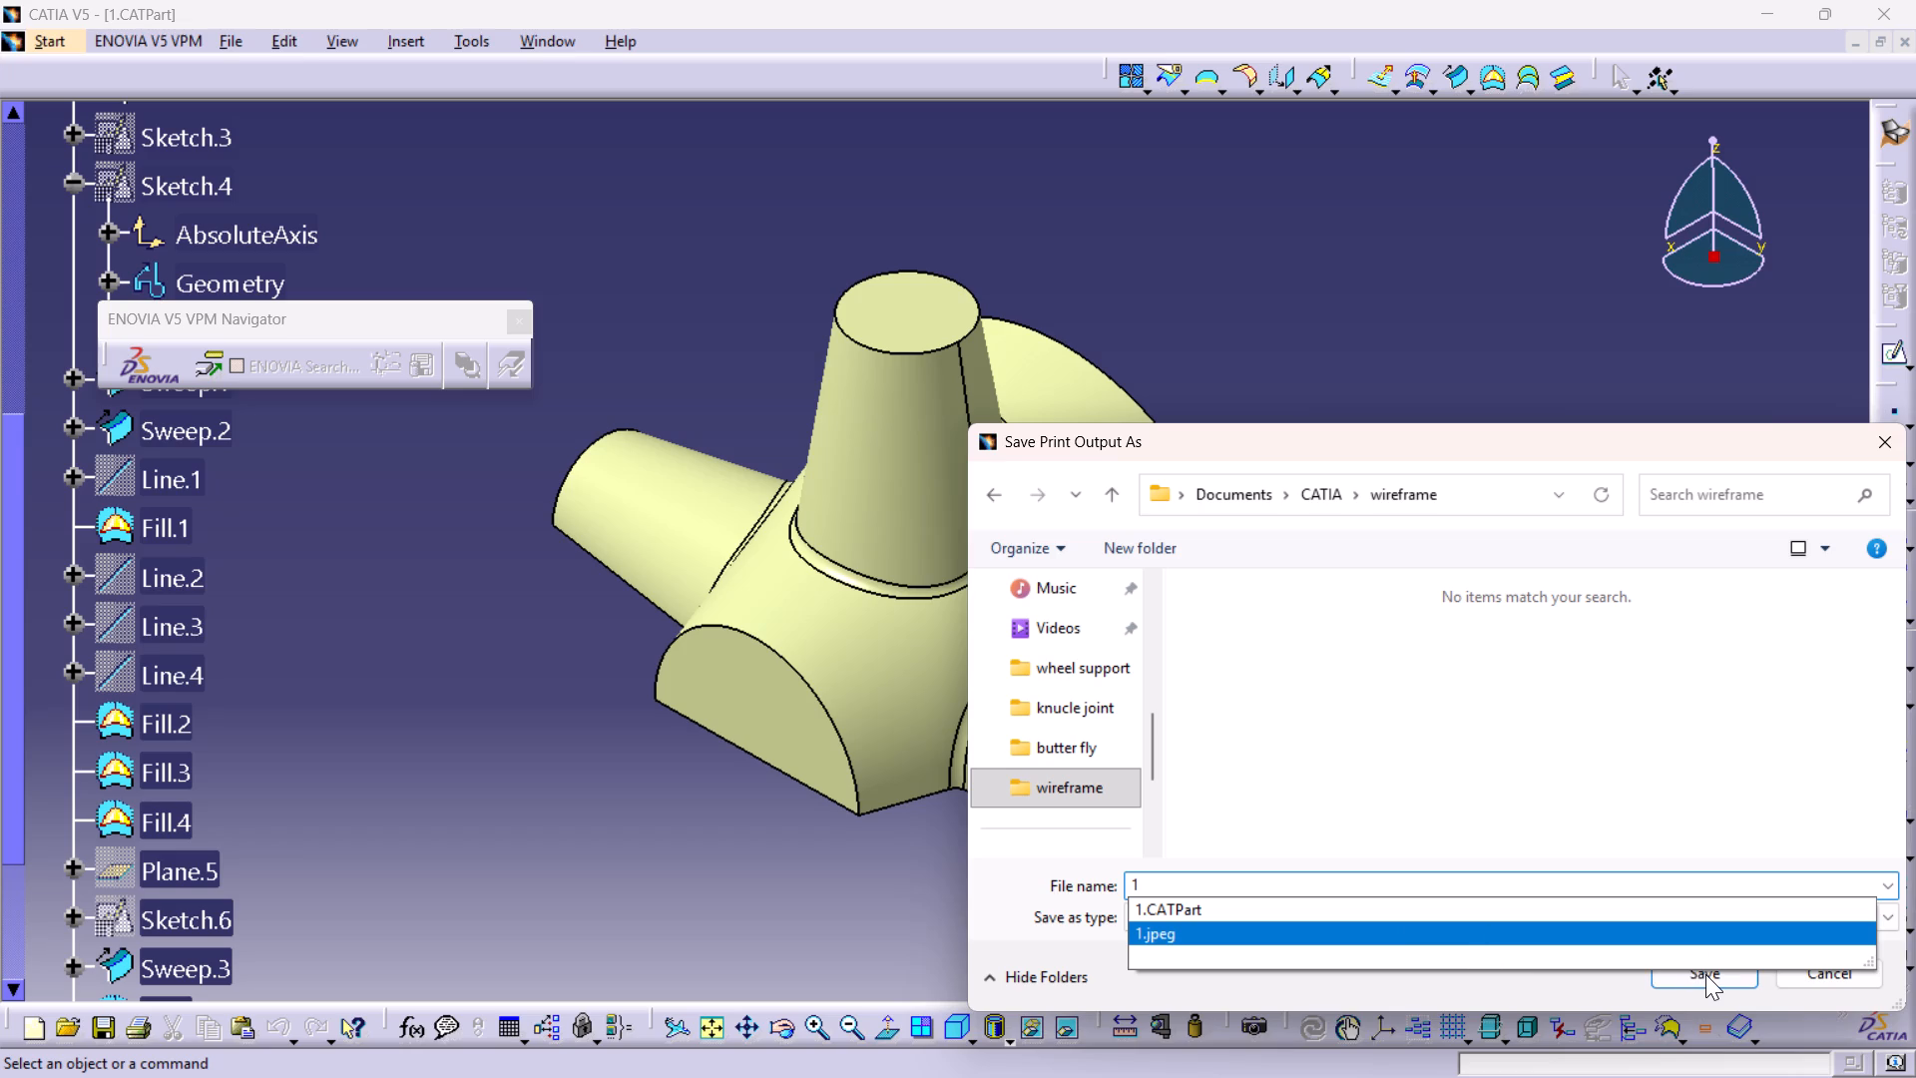
pyautogui.click(1705, 974)
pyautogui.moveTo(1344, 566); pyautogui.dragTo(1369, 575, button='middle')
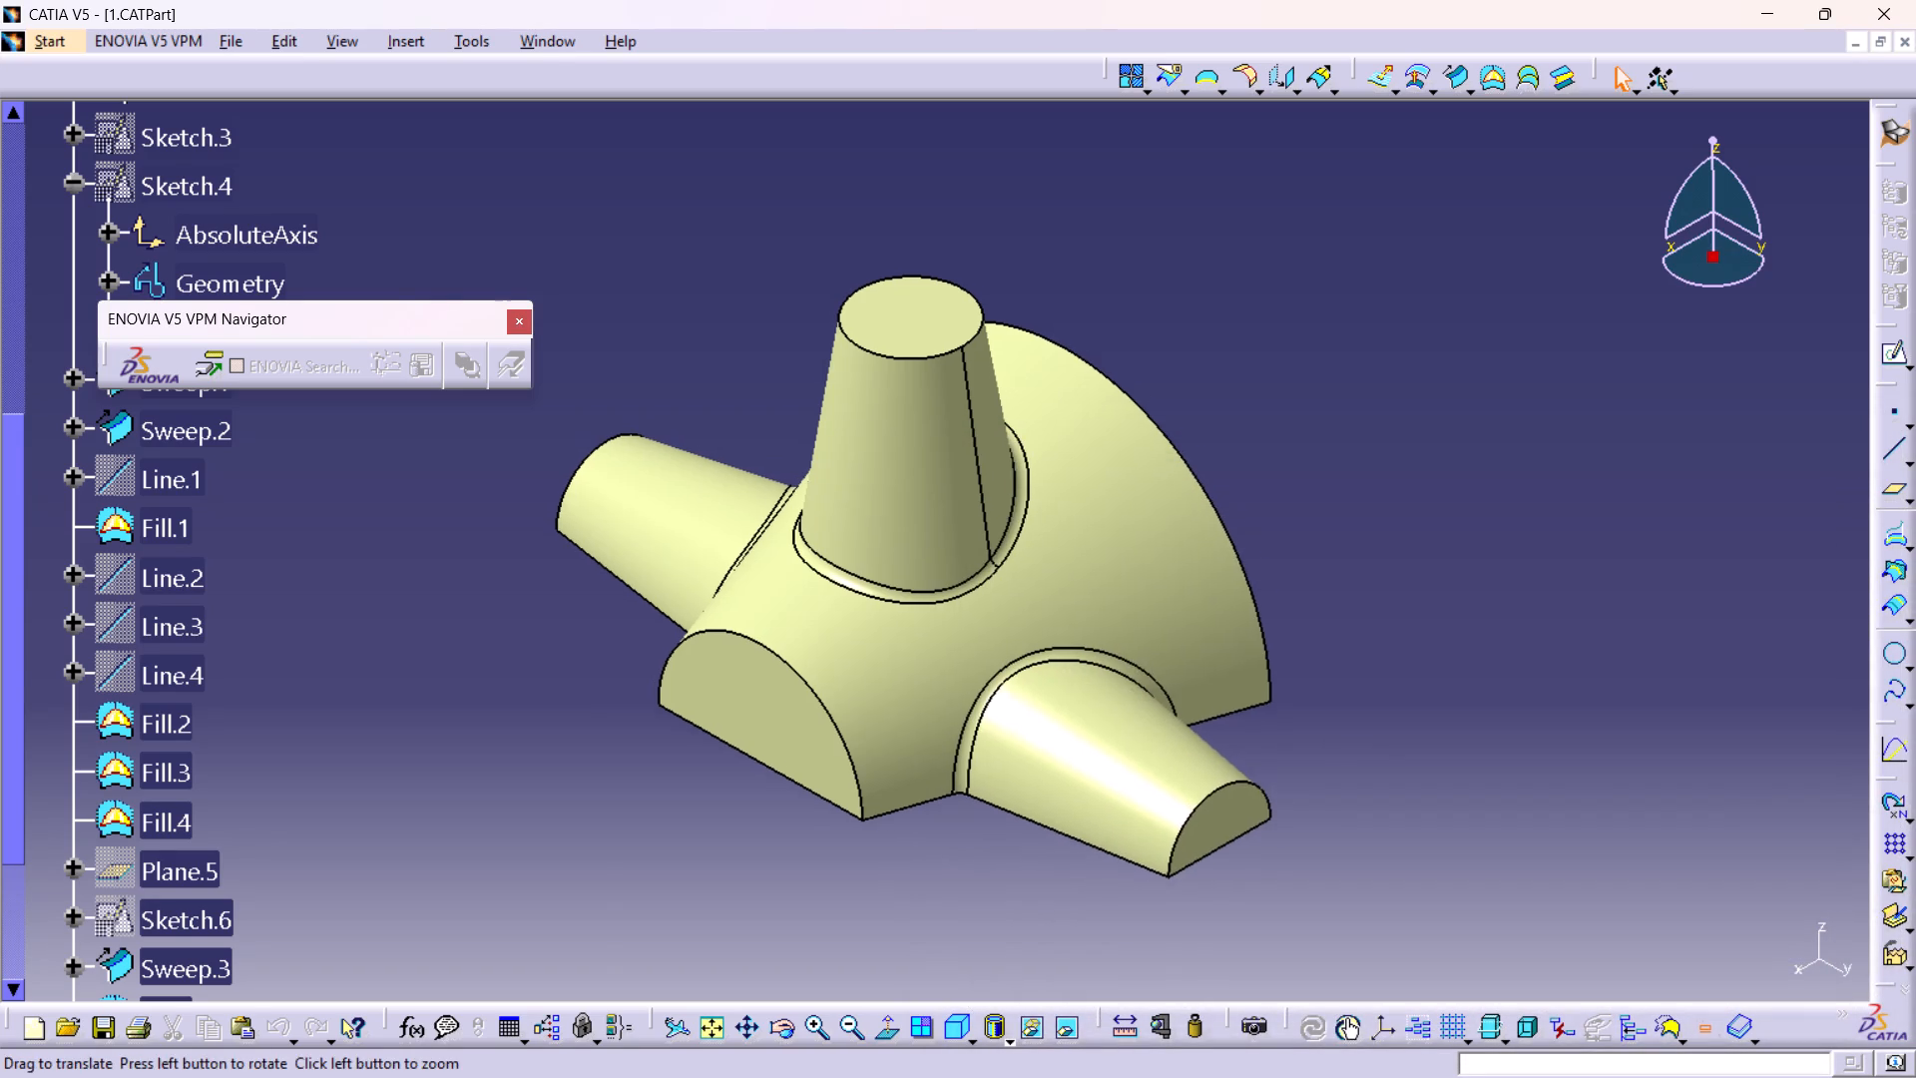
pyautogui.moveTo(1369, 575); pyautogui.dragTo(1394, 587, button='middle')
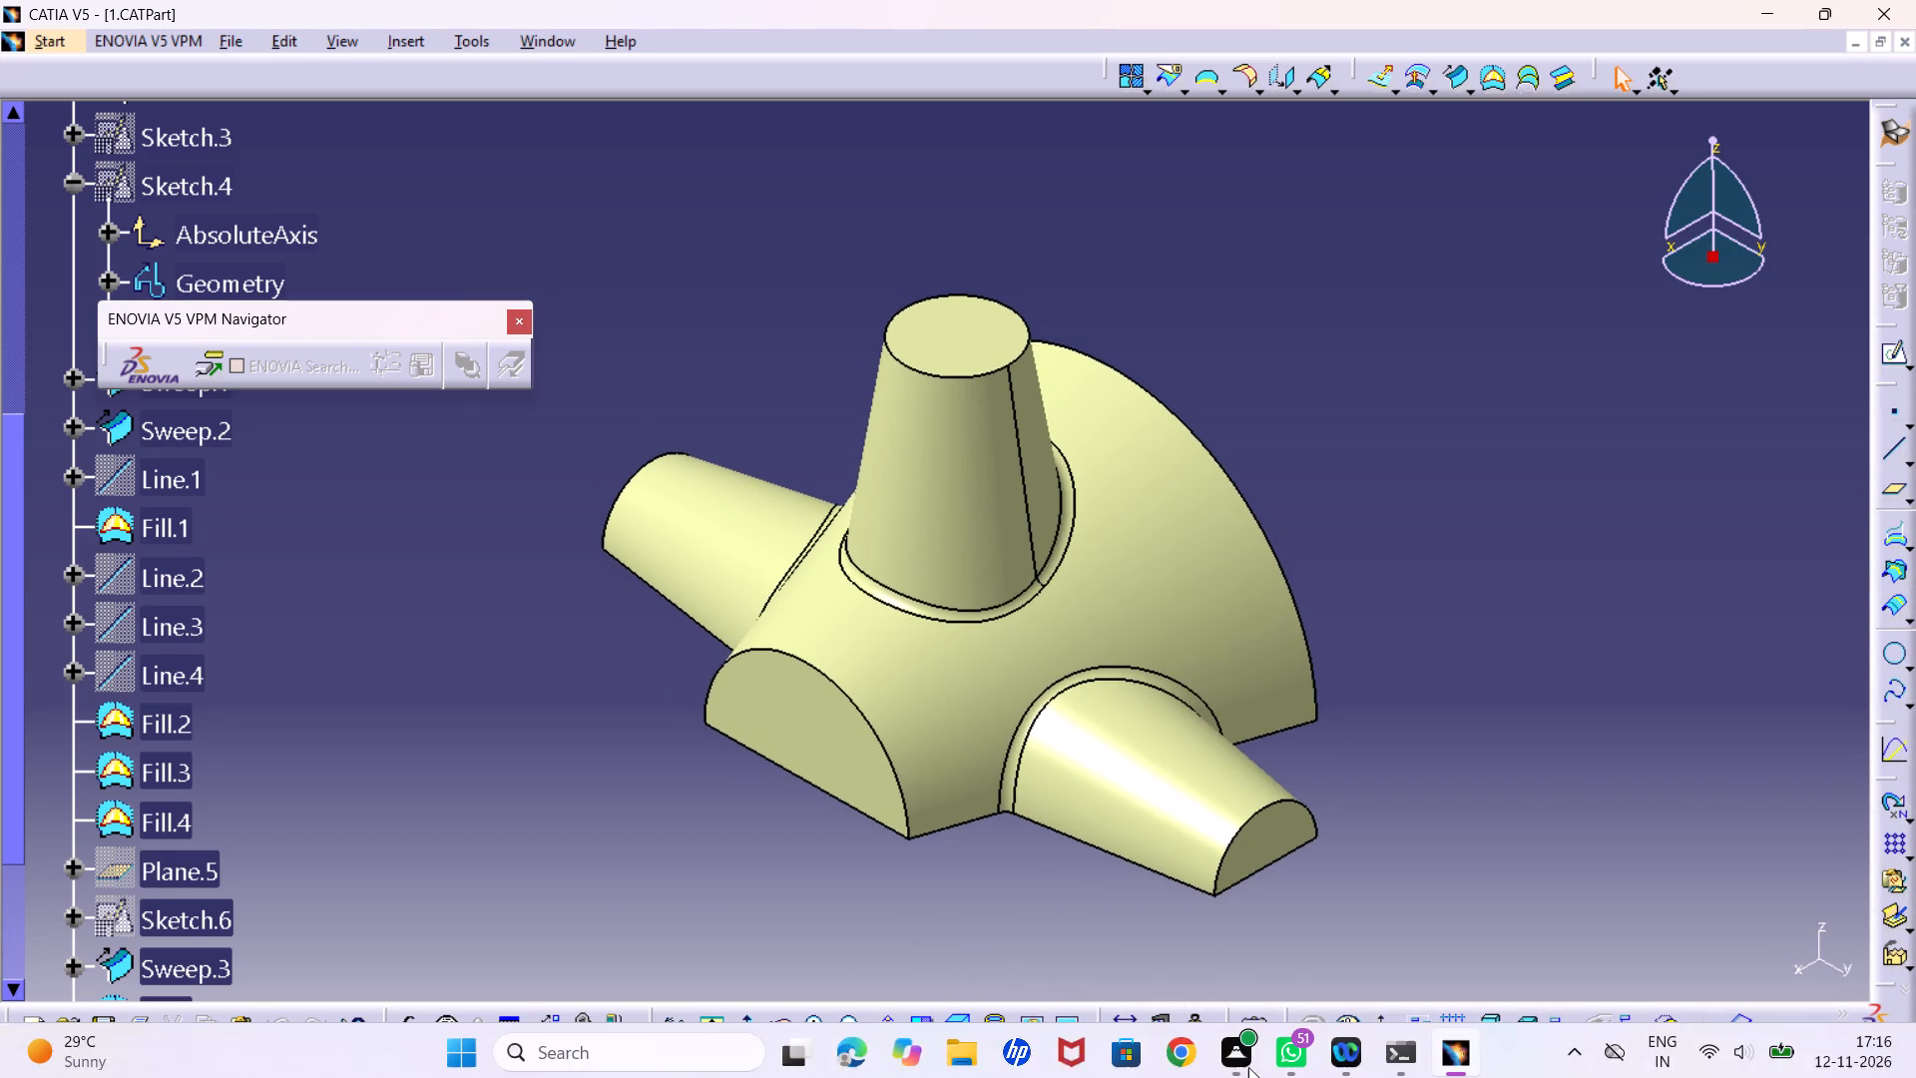